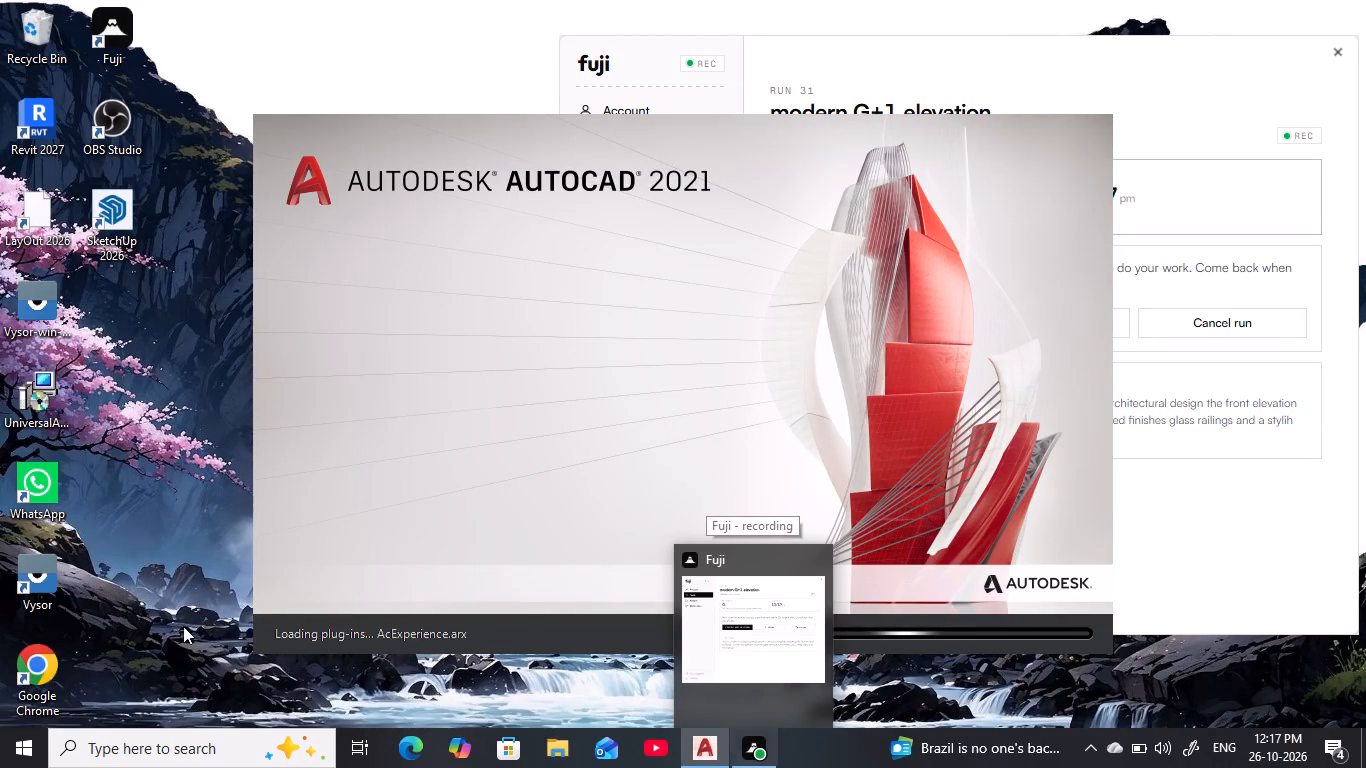
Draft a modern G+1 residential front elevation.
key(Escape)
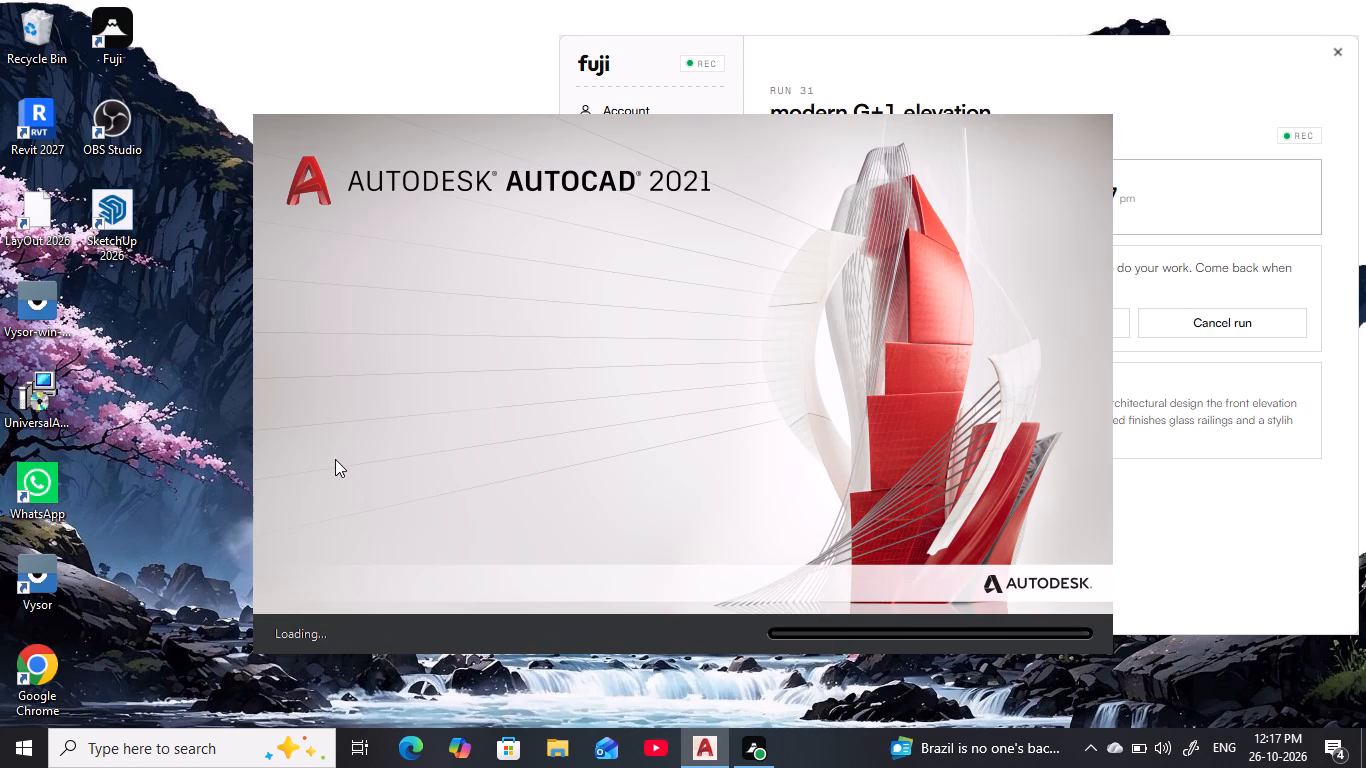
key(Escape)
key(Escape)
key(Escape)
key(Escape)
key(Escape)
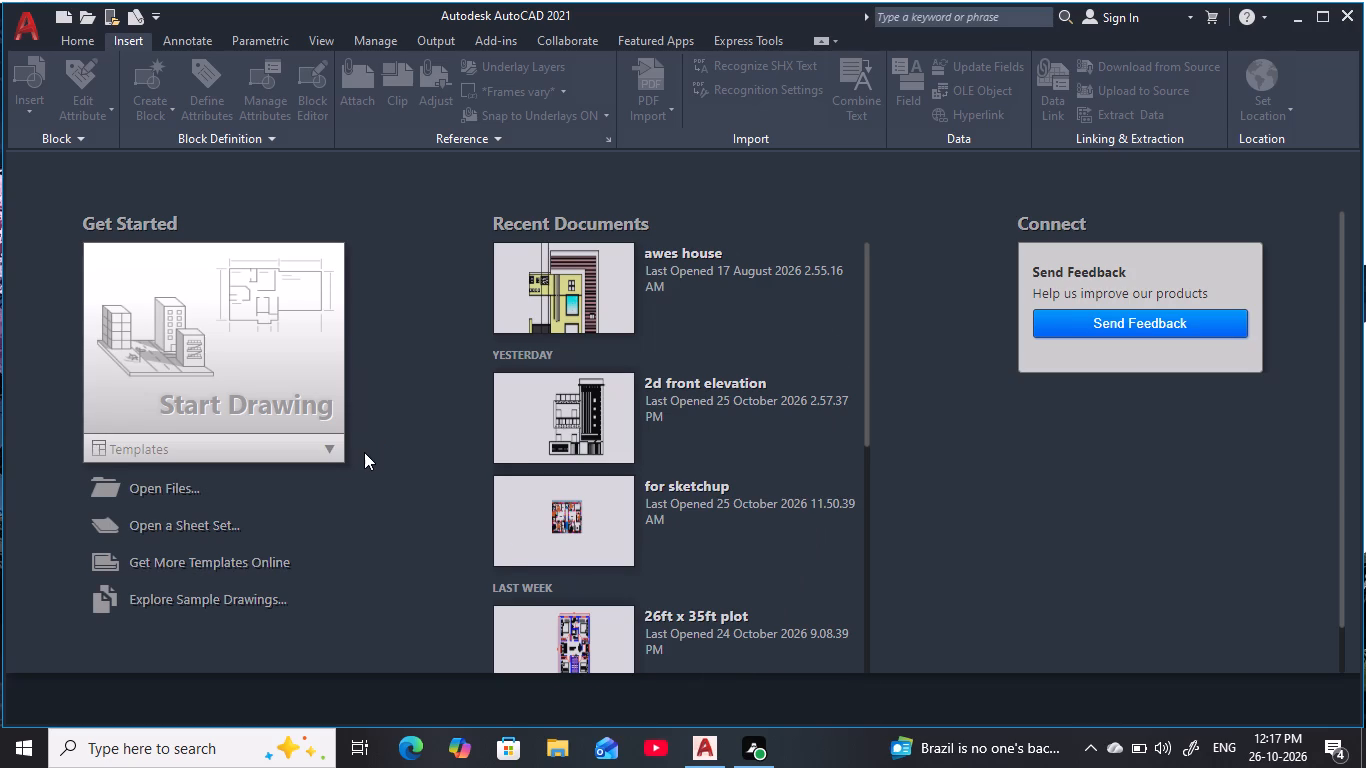
Start a new blank drawing.
click(313, 420)
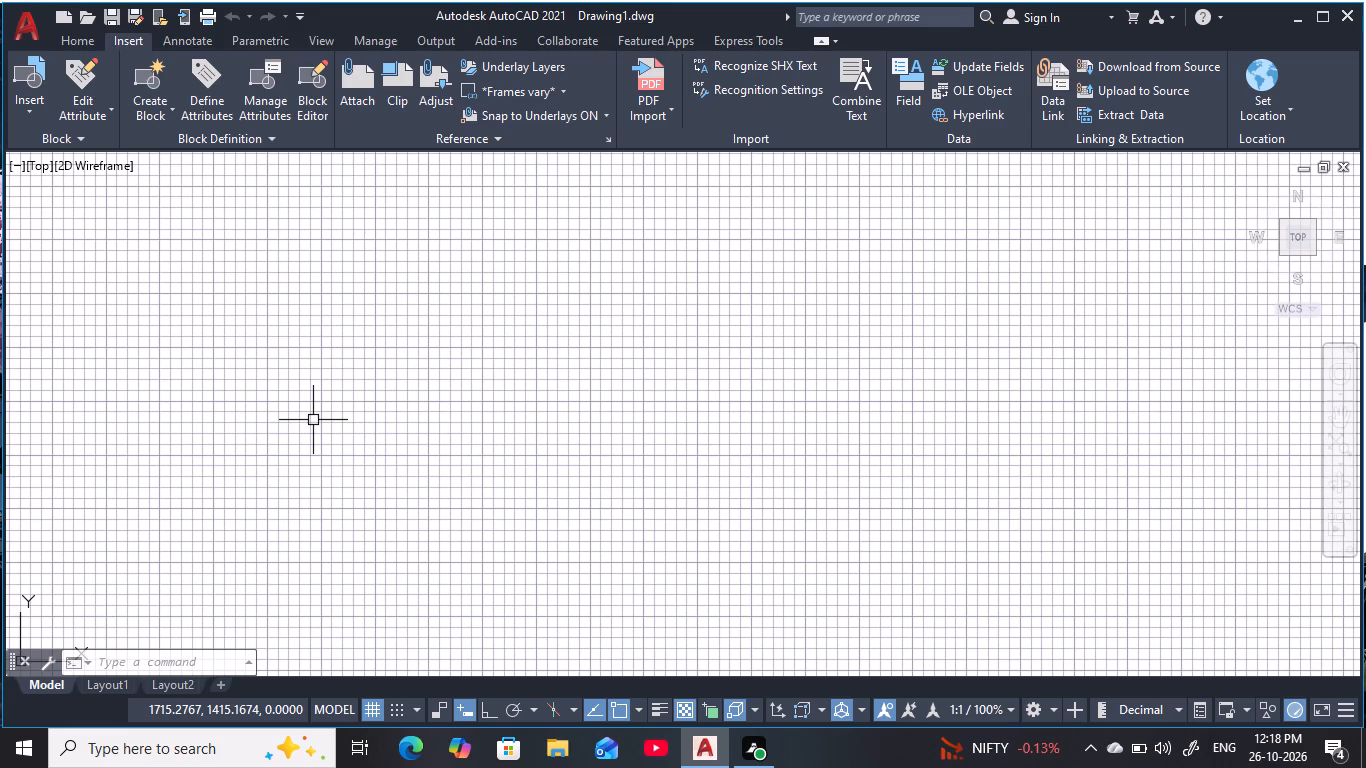
key(Escape)
key(Escape)
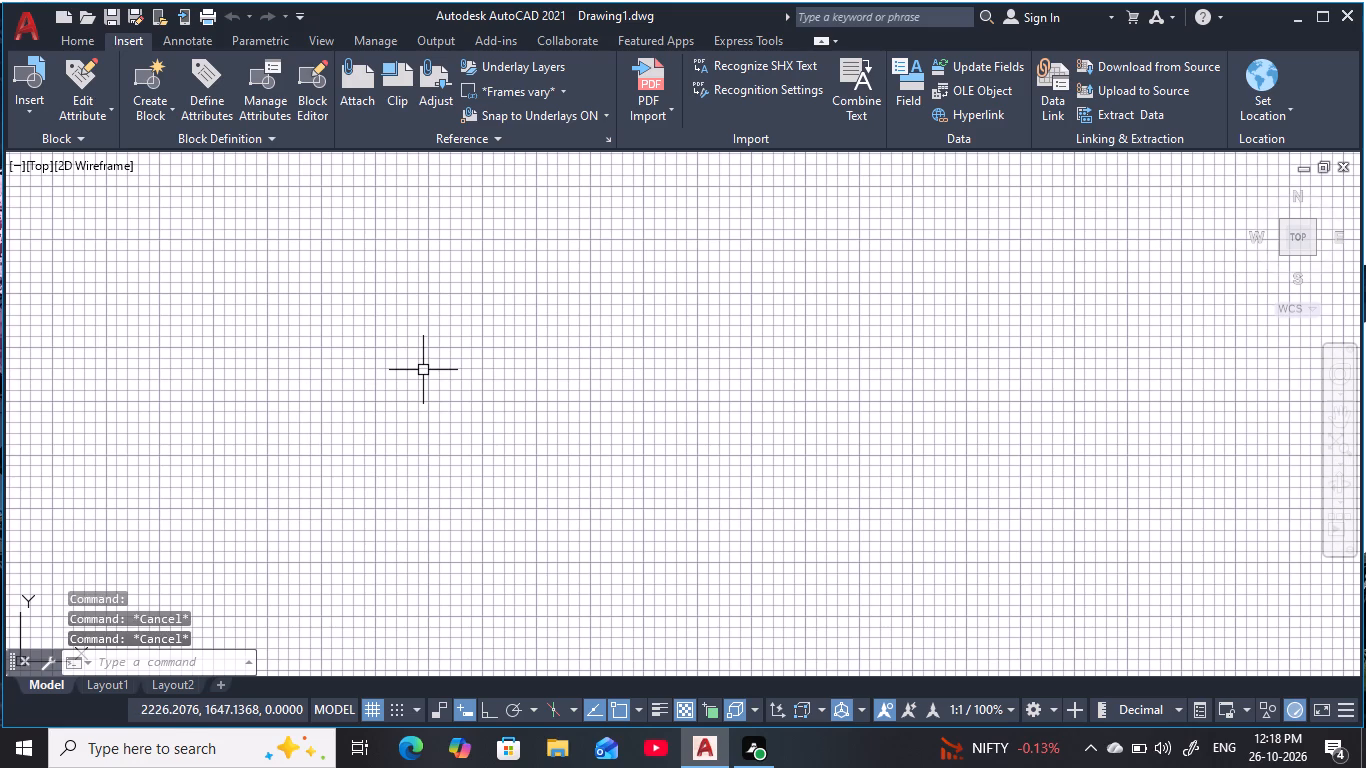
Enable maintaining a log file in the Open and Save options and apply the change.
text(op)
key(space)
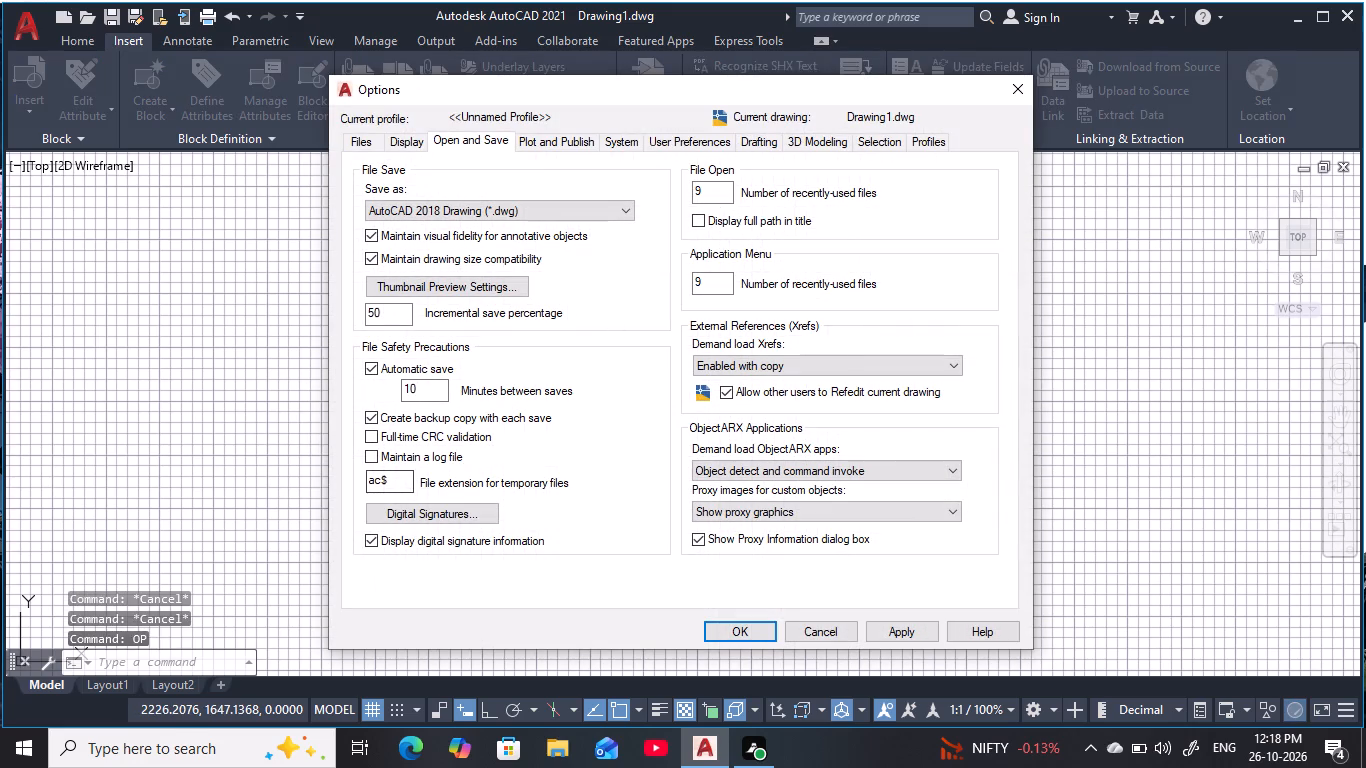
click(372, 463)
click(907, 631)
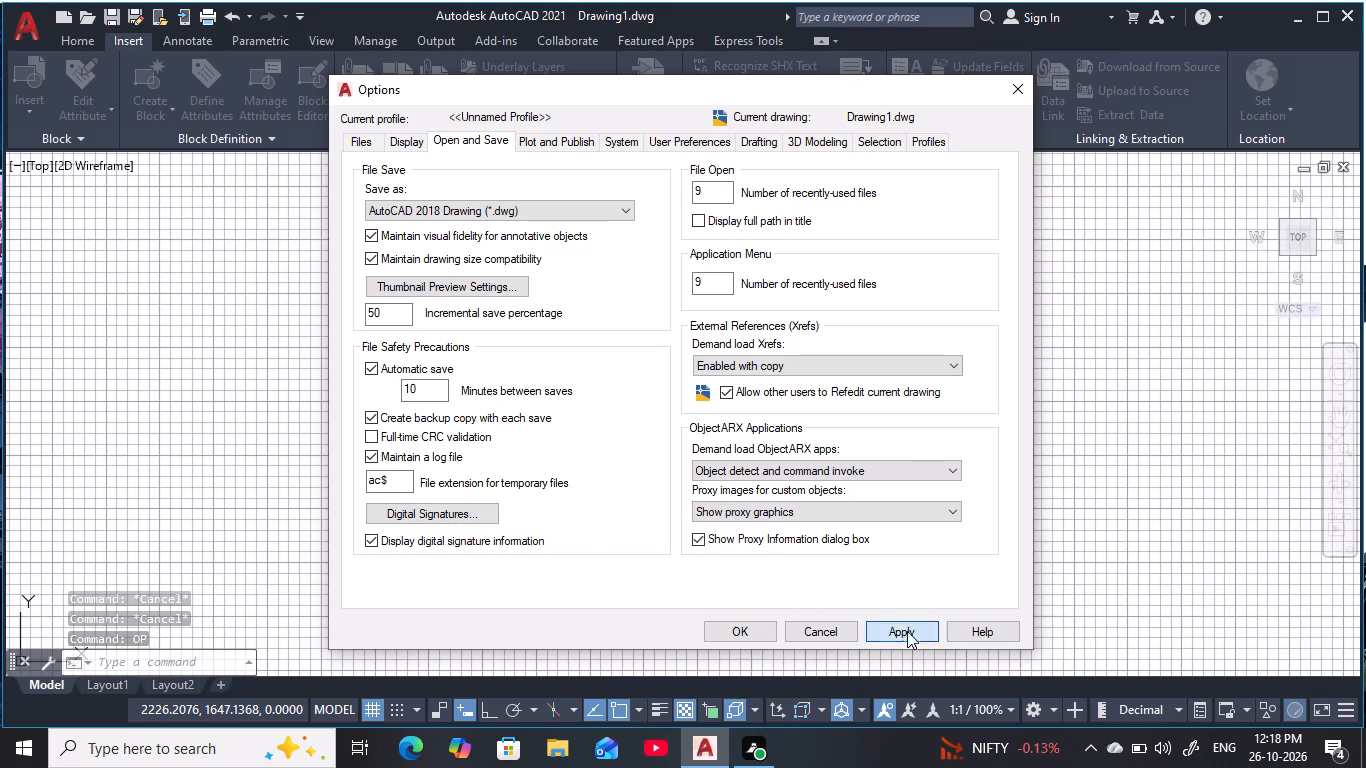
click(729, 631)
key(Escape)
key(Escape)
key(Escape)
Turn on log file recording for the drawing with the LOGFILEON command.
text(log)
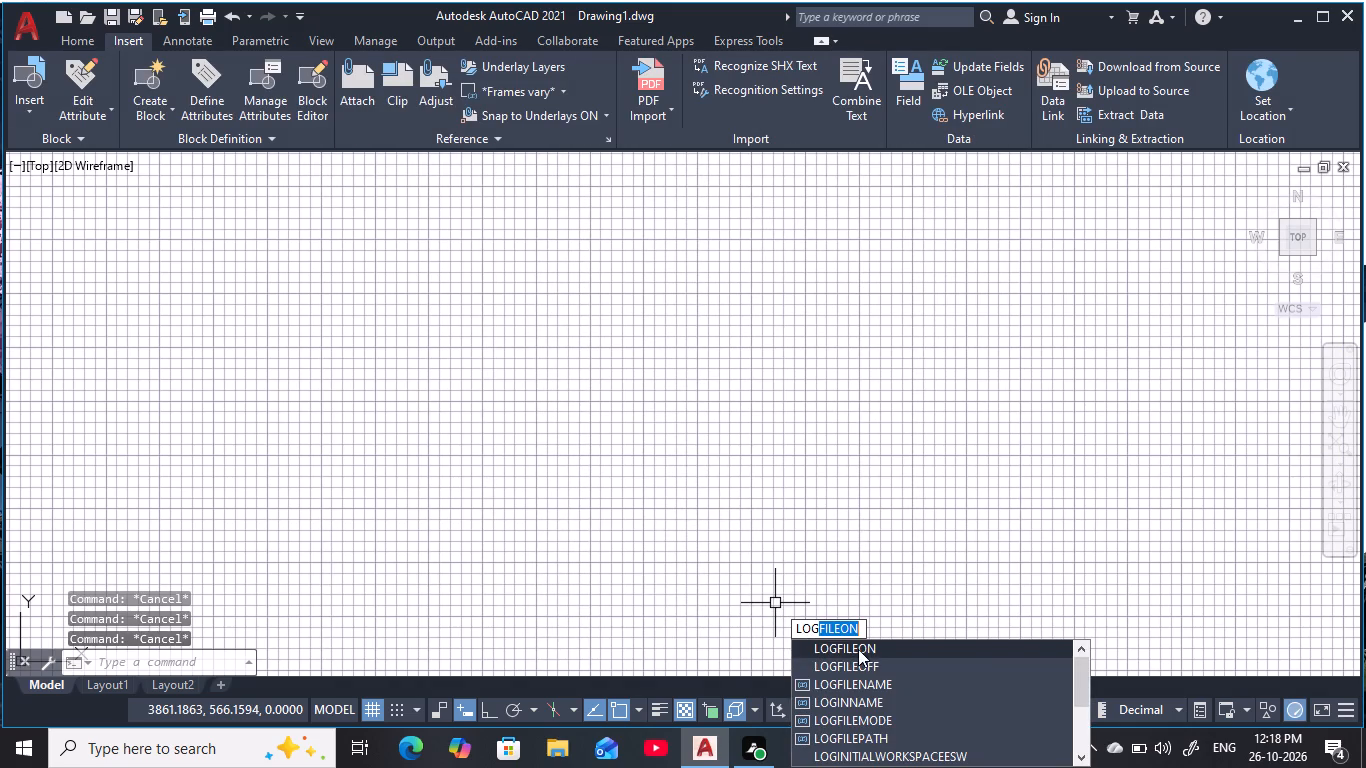
click(858, 649)
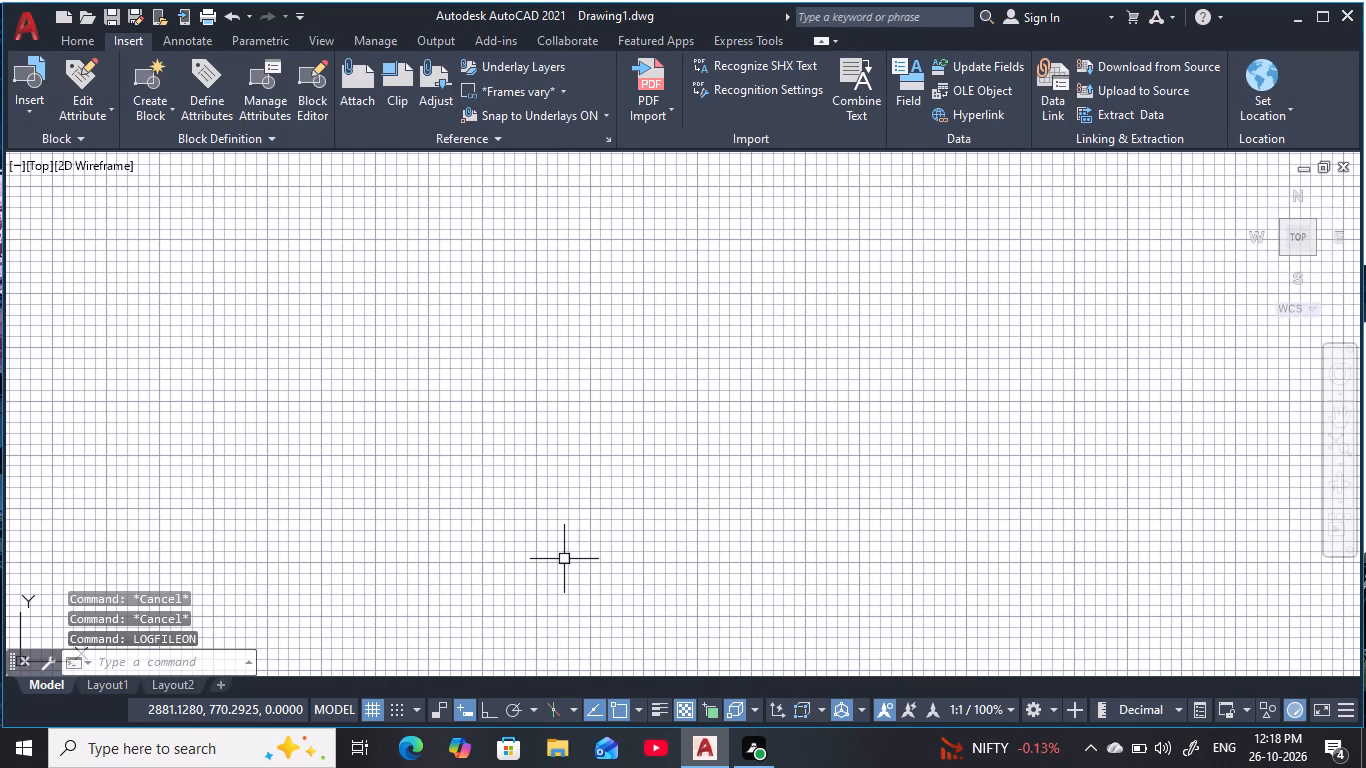
key(Escape)
key(Escape)
key(Escape)
key(Escape)
Turn off the drawing grid display.
key(F7)
key(Escape)
key(Escape)
key(Escape)
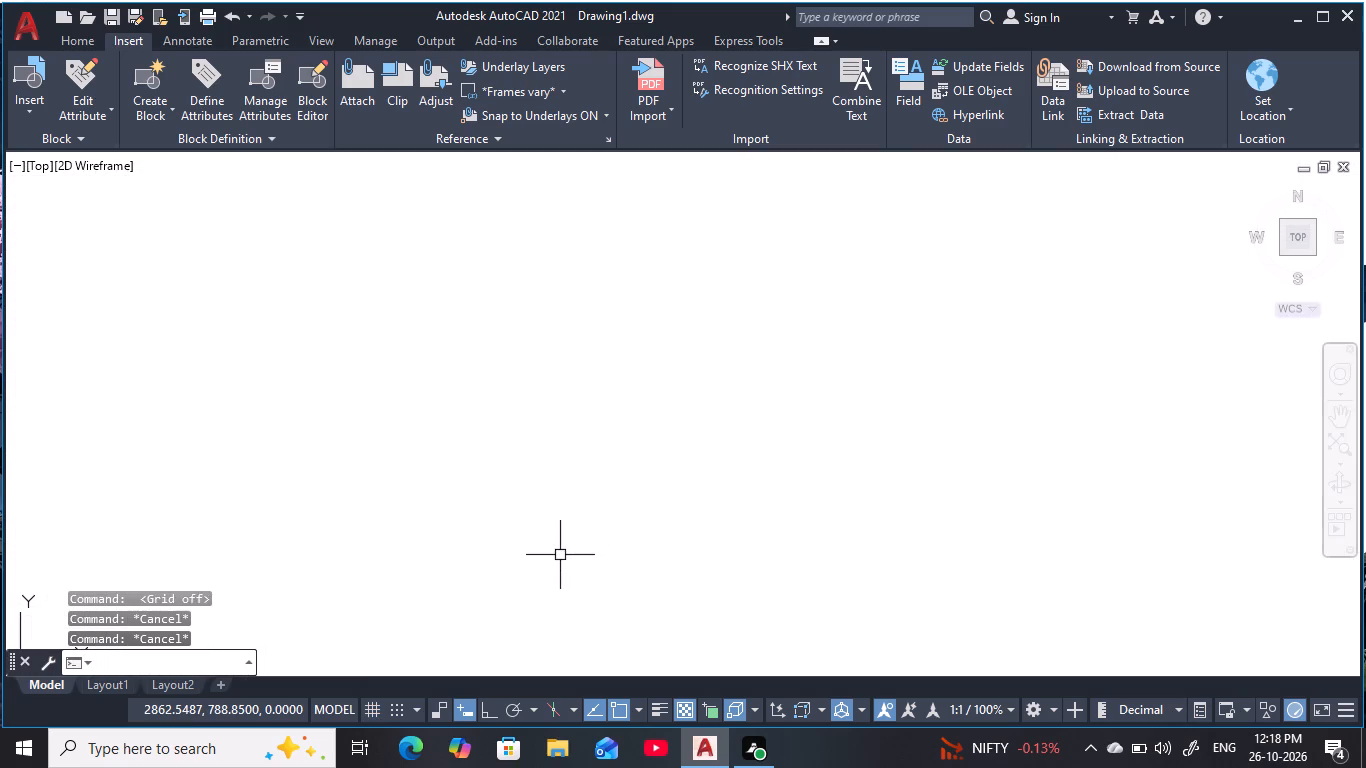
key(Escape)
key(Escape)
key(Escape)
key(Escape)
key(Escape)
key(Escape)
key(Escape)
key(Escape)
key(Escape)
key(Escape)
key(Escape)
Configure the drawing units to Engineering length with 0'-0" precision and an insertion scale in inches.
text(un)
key(space)
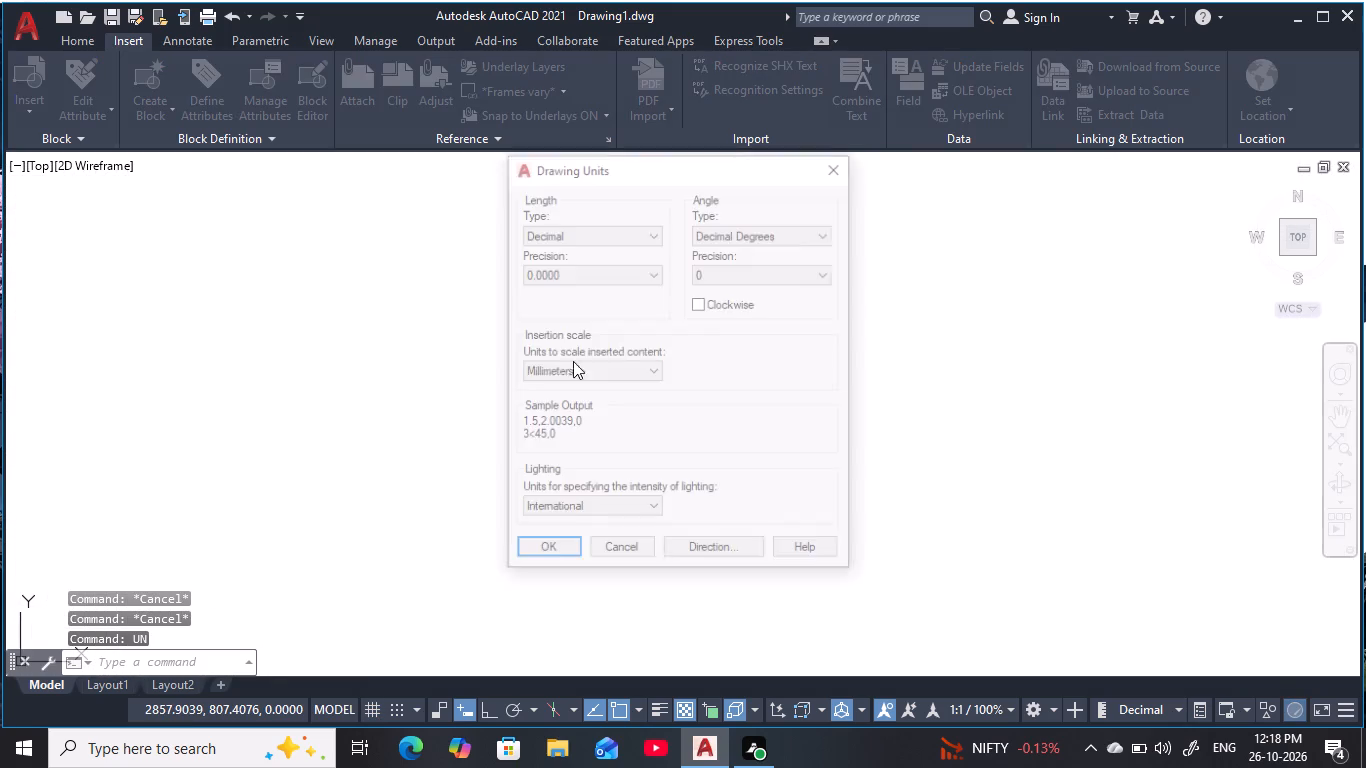
click(633, 232)
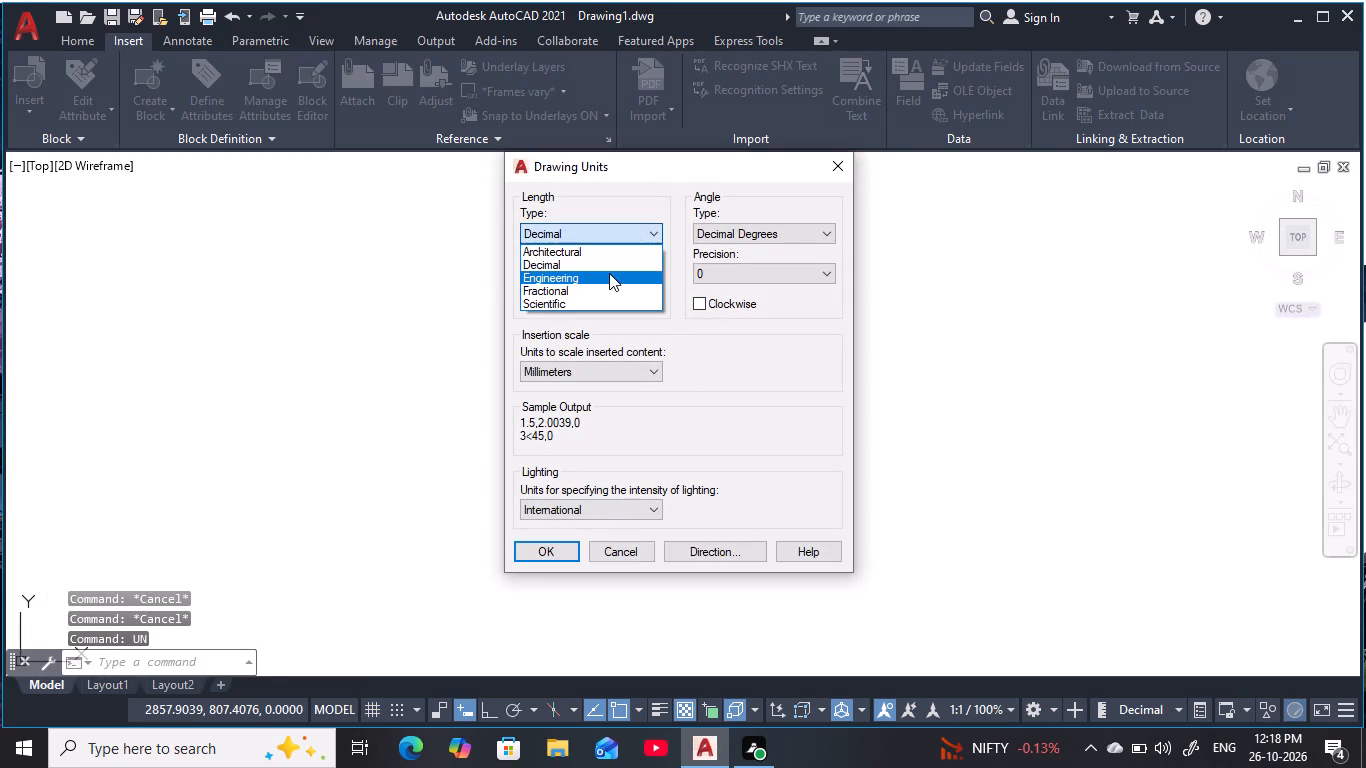
double_click(609, 273)
click(596, 291)
click(577, 381)
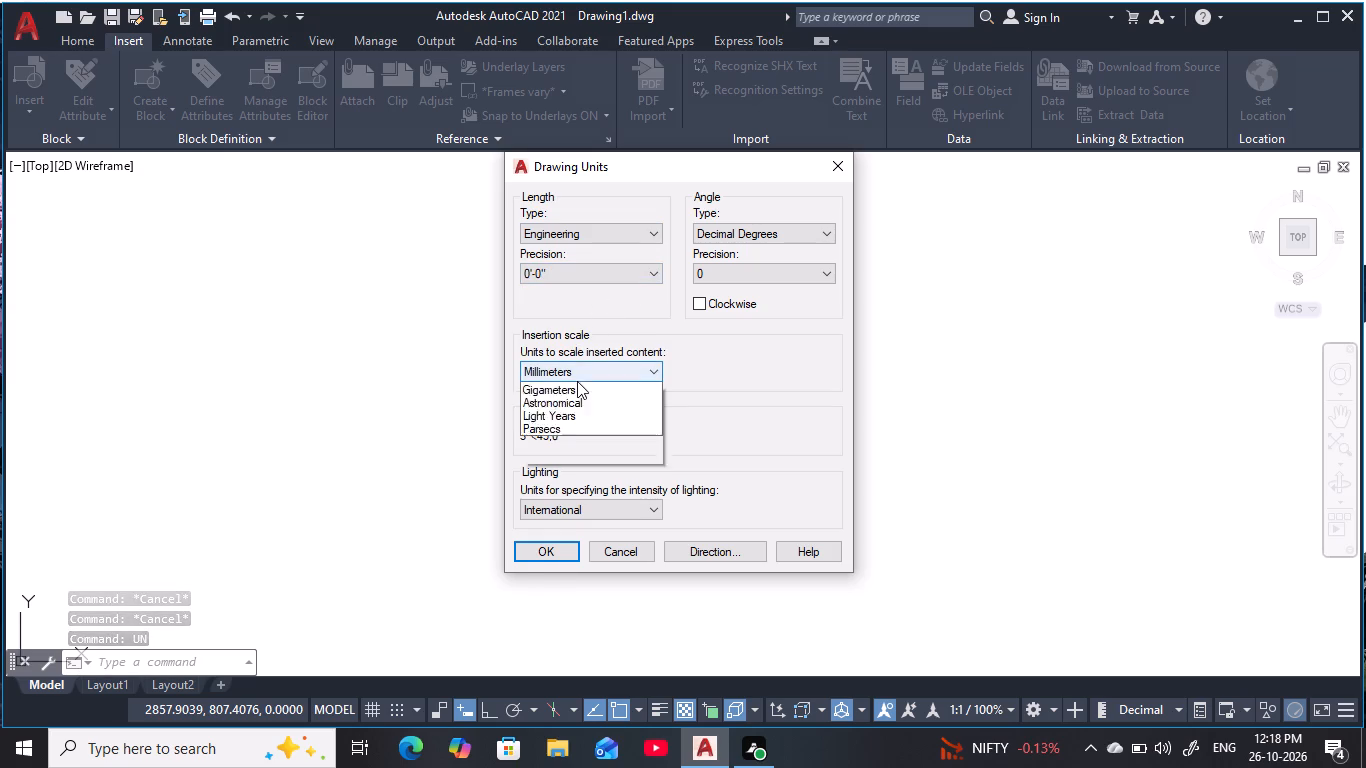
click(568, 406)
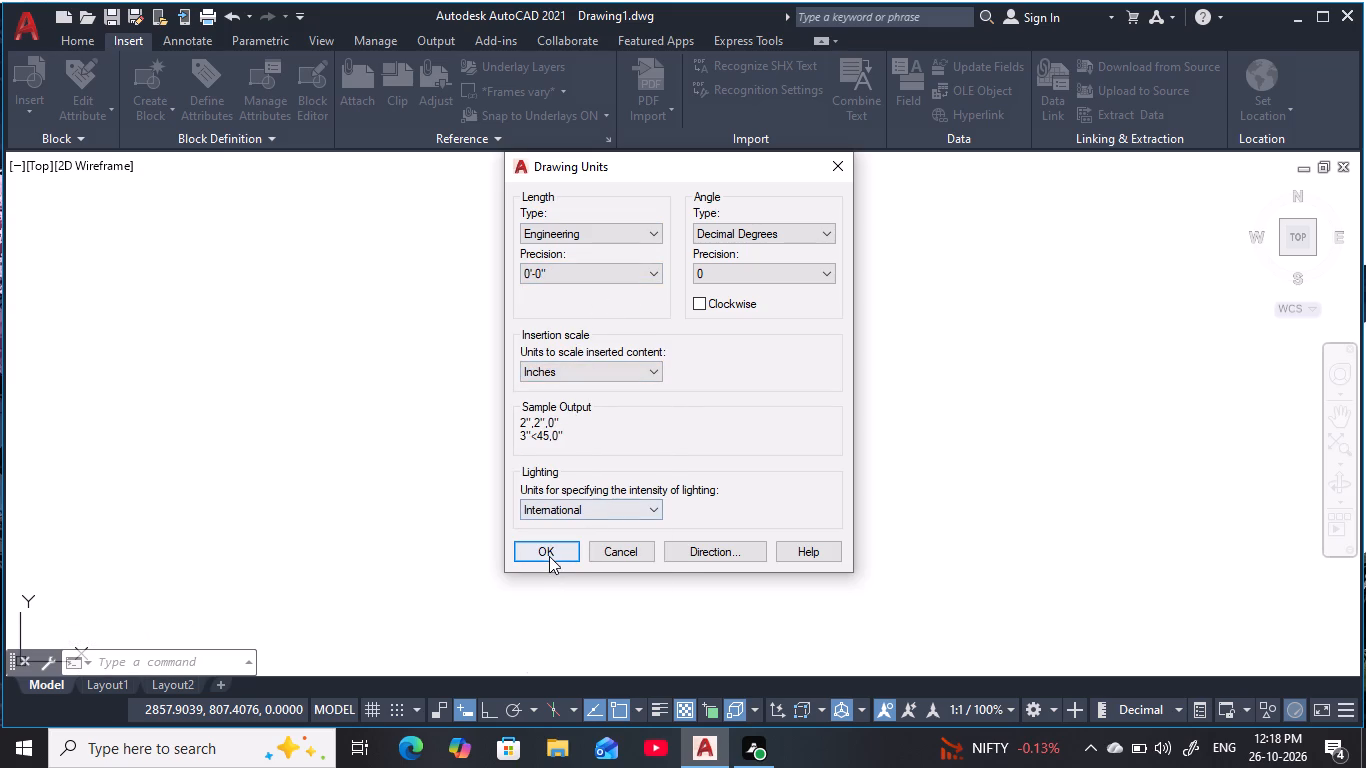
click(549, 556)
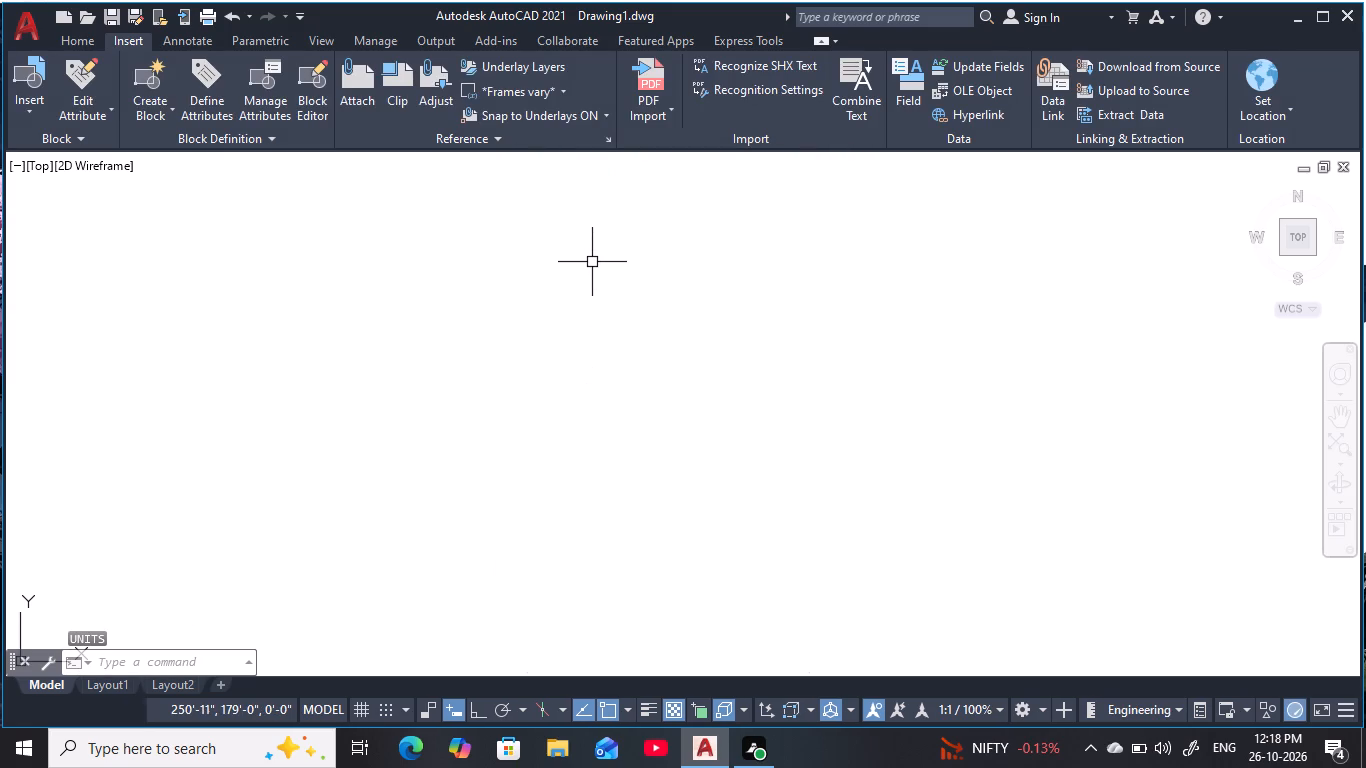
Modify dimension style ISO-25 to use Engineering primary units with 0'-0" precision.
text(d)
key(space)
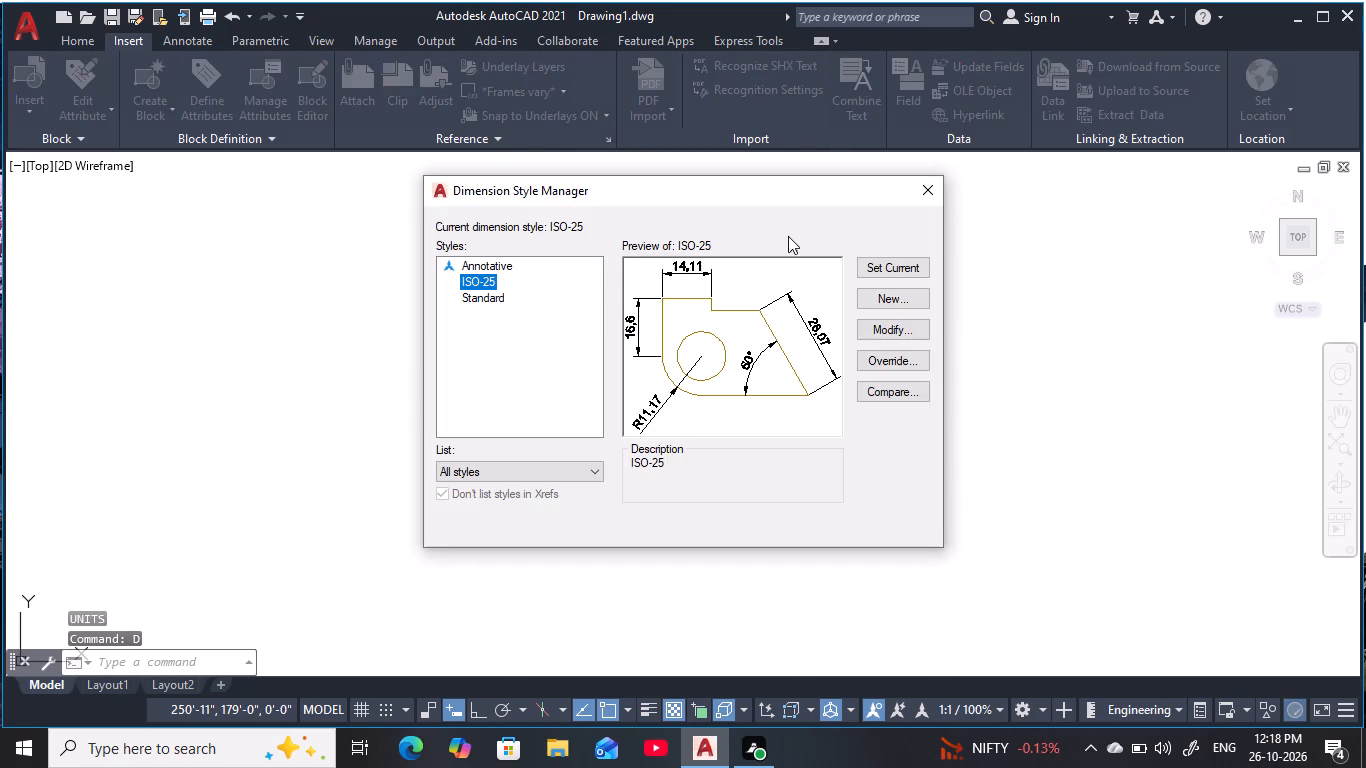
click(868, 332)
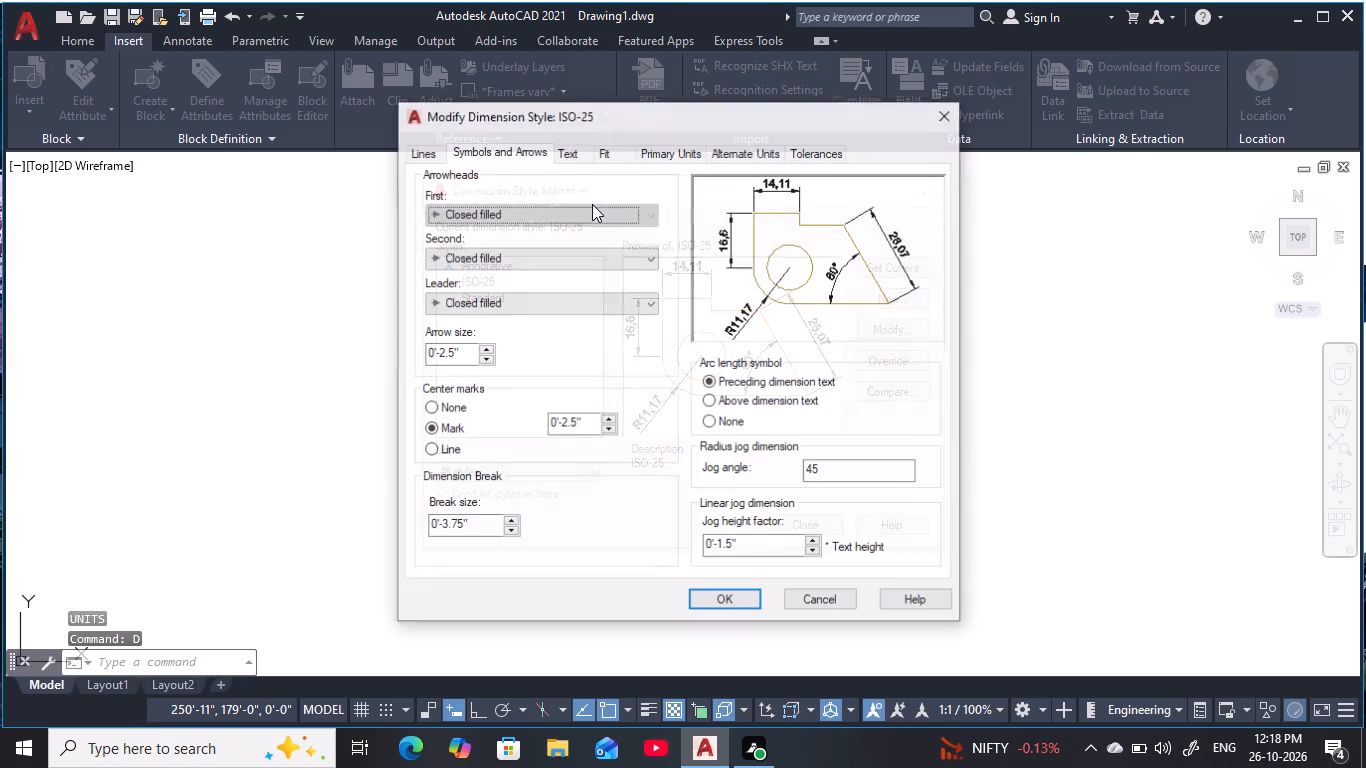
click(590, 222)
click(591, 223)
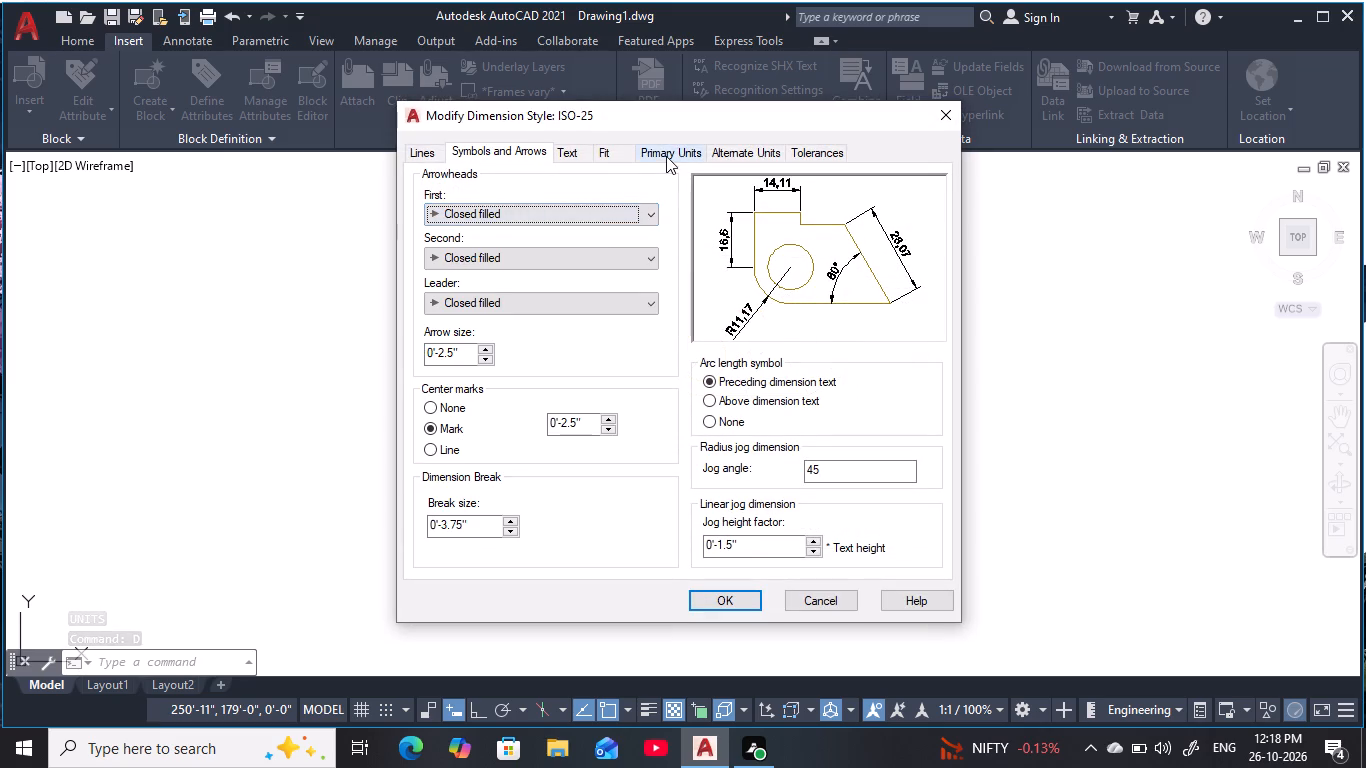
click(666, 156)
click(622, 191)
click(593, 239)
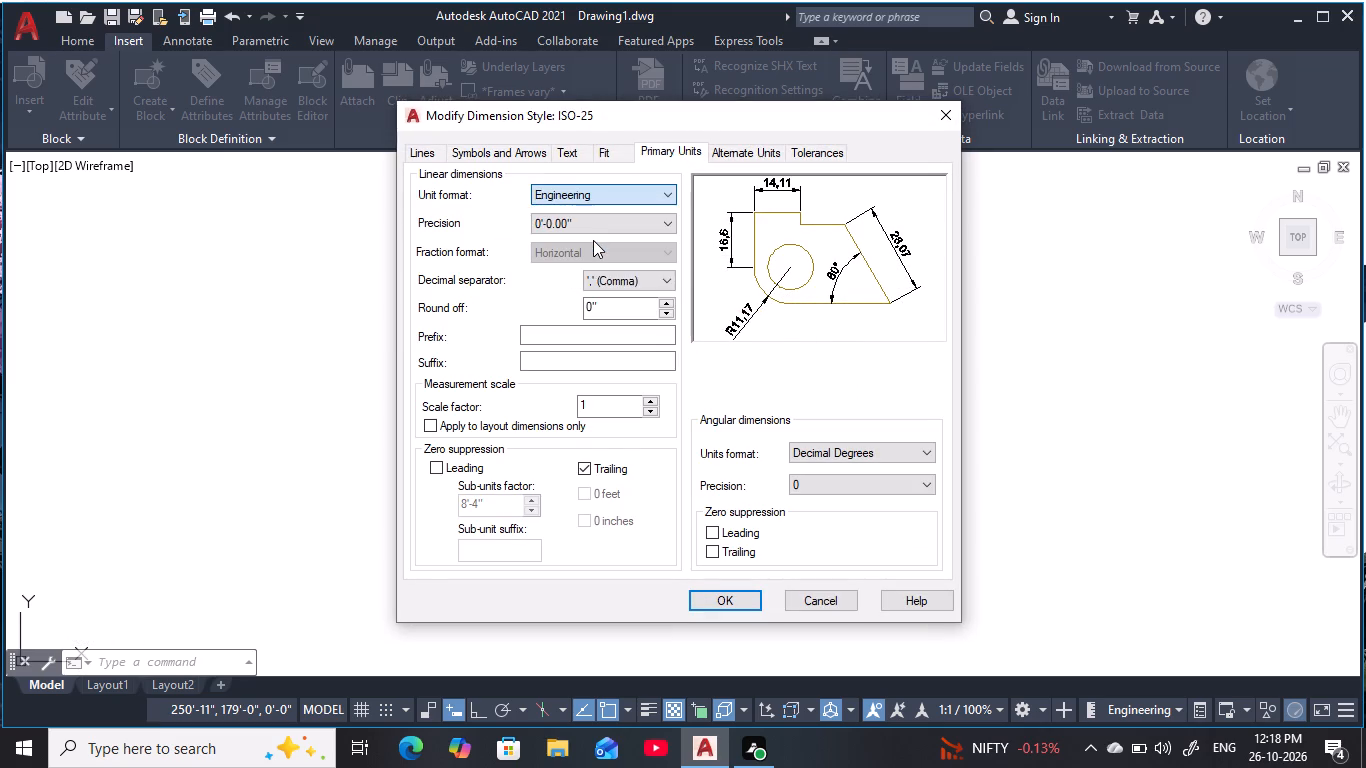
click(591, 225)
click(577, 238)
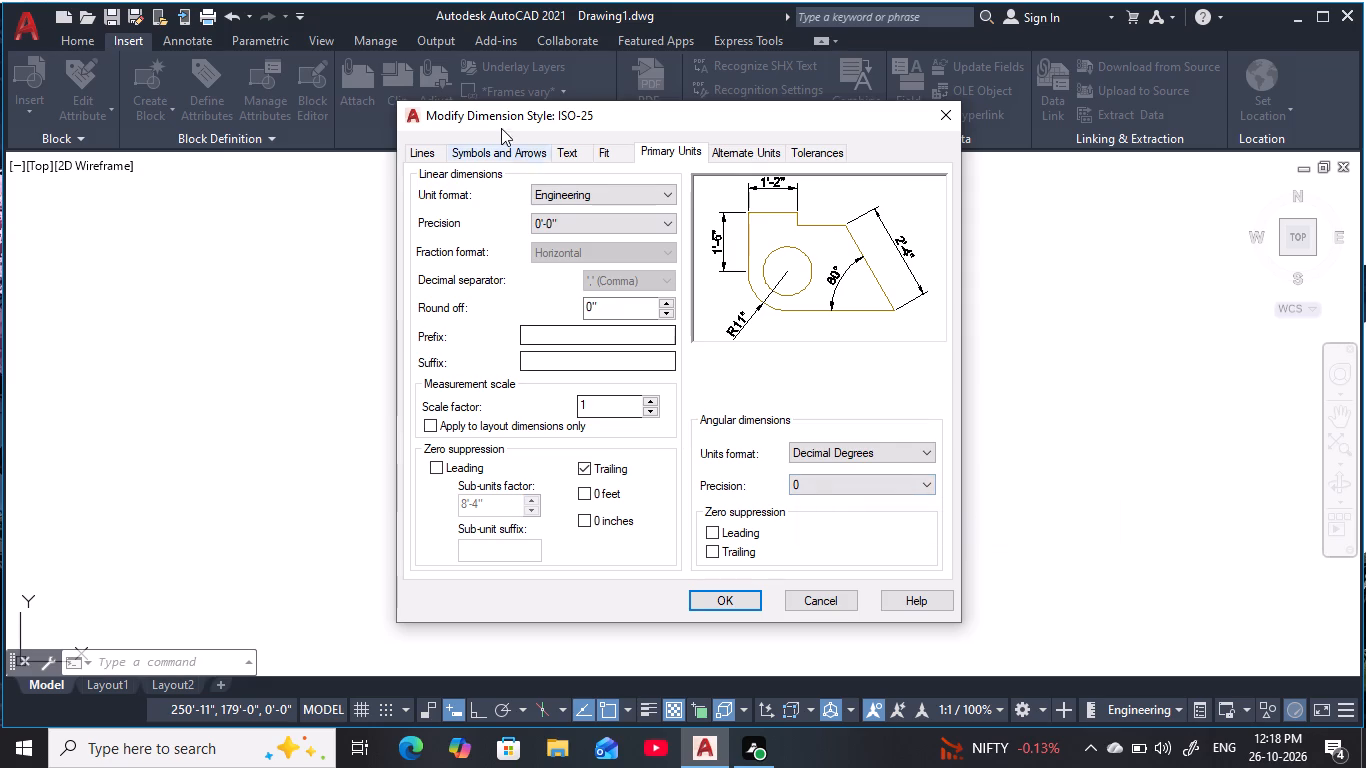
Set the dimension text height of style ISO-25 to 9.
click(561, 158)
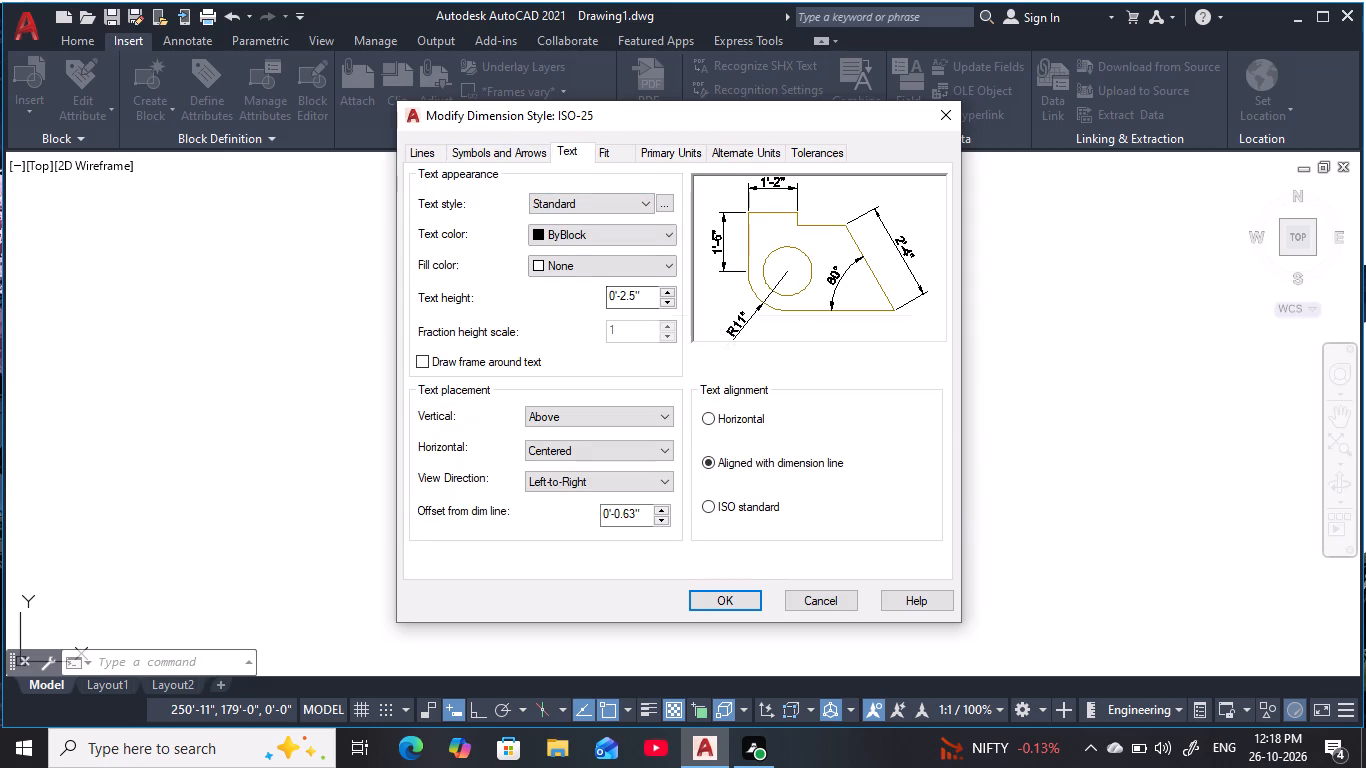
drag(643, 294, 547, 310)
key(9)
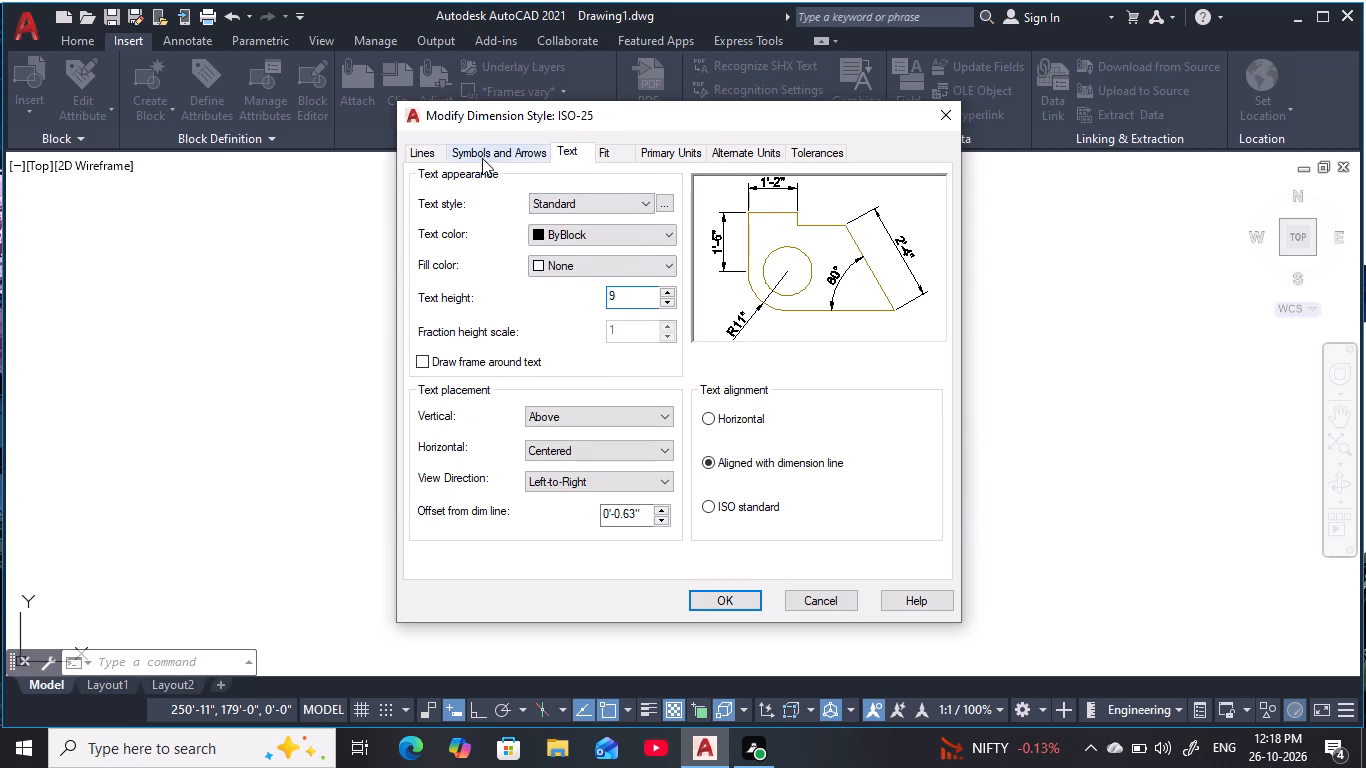
Switch the center marks of style ISO-25 to None, enter 4.5 as their size, and accept the style changes.
click(491, 154)
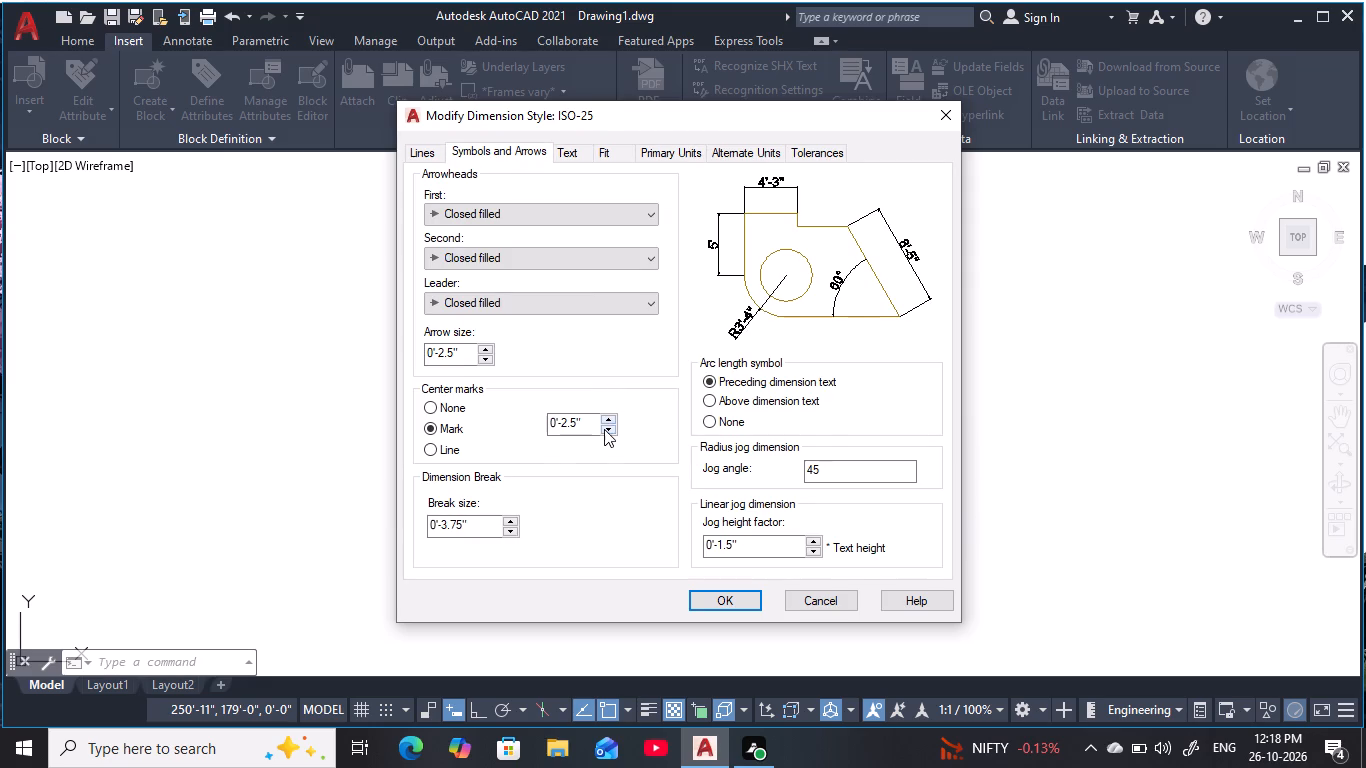
drag(604, 429, 526, 414)
drag(564, 427, 476, 424)
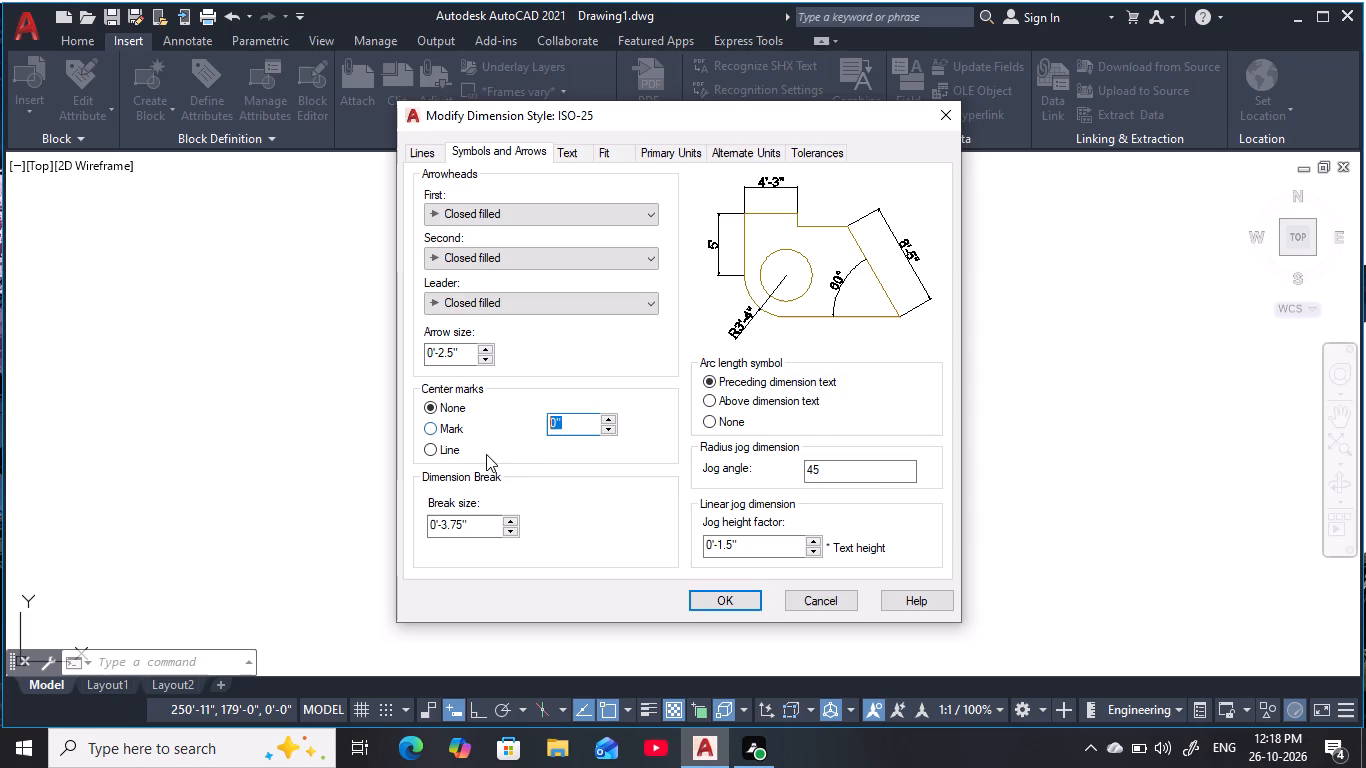
key(BackSpace)
key(4)
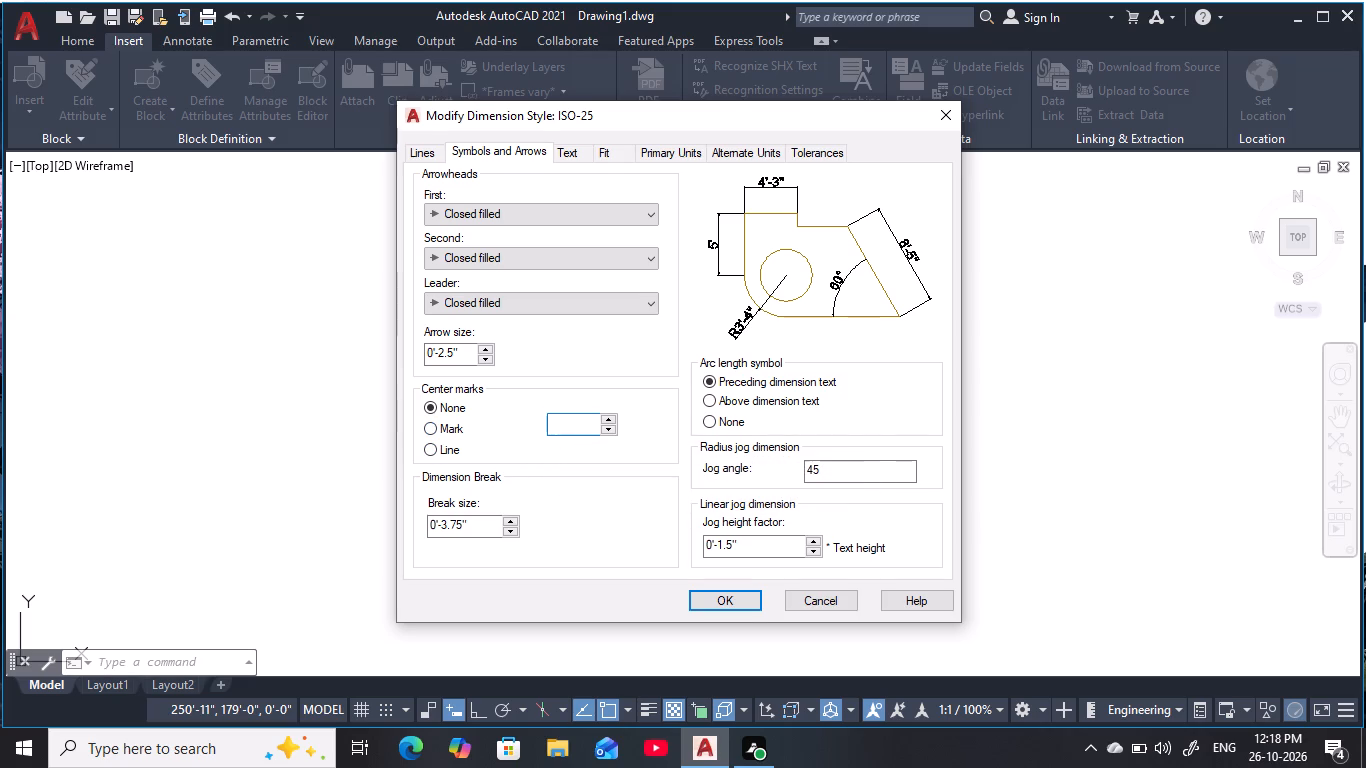
text(.5)
key(Return)
key(Return)
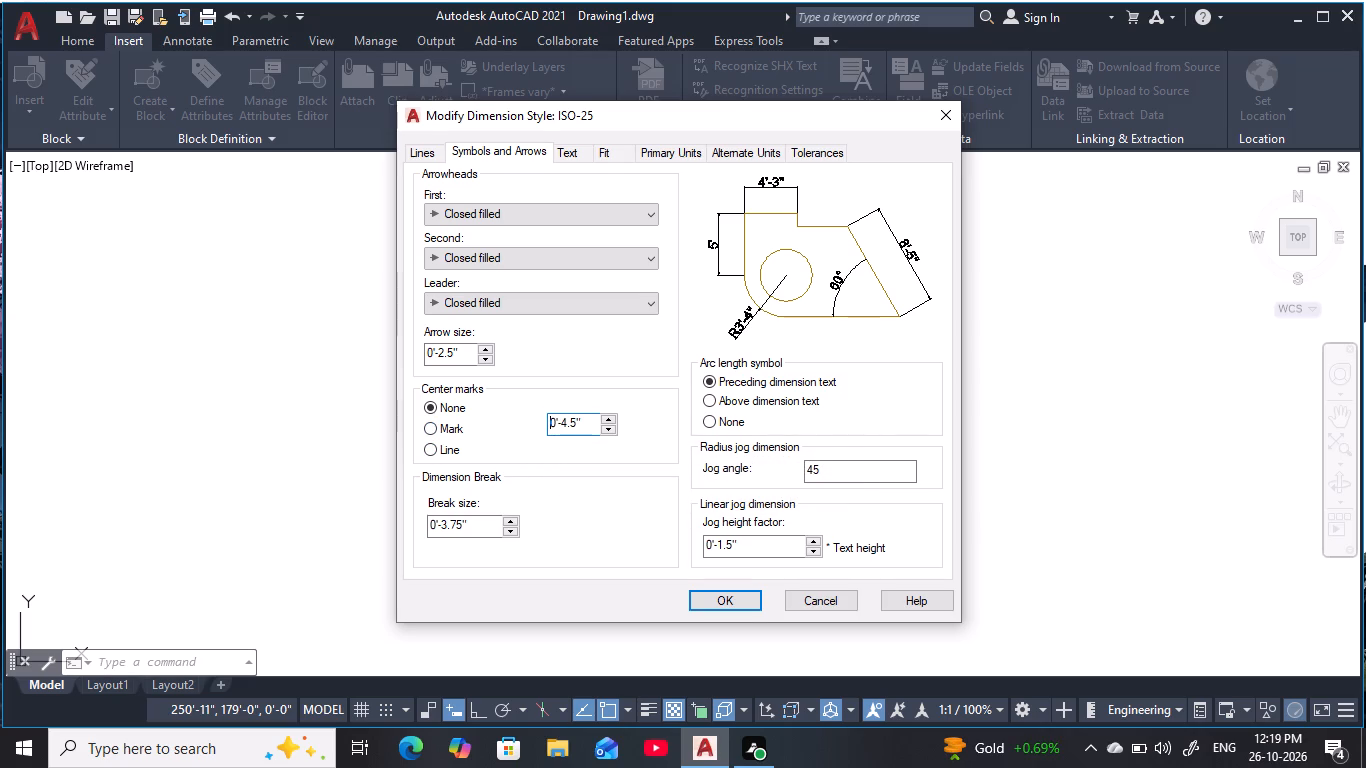
drag(593, 420, 458, 436)
key(BackSpace)
text(4.5)
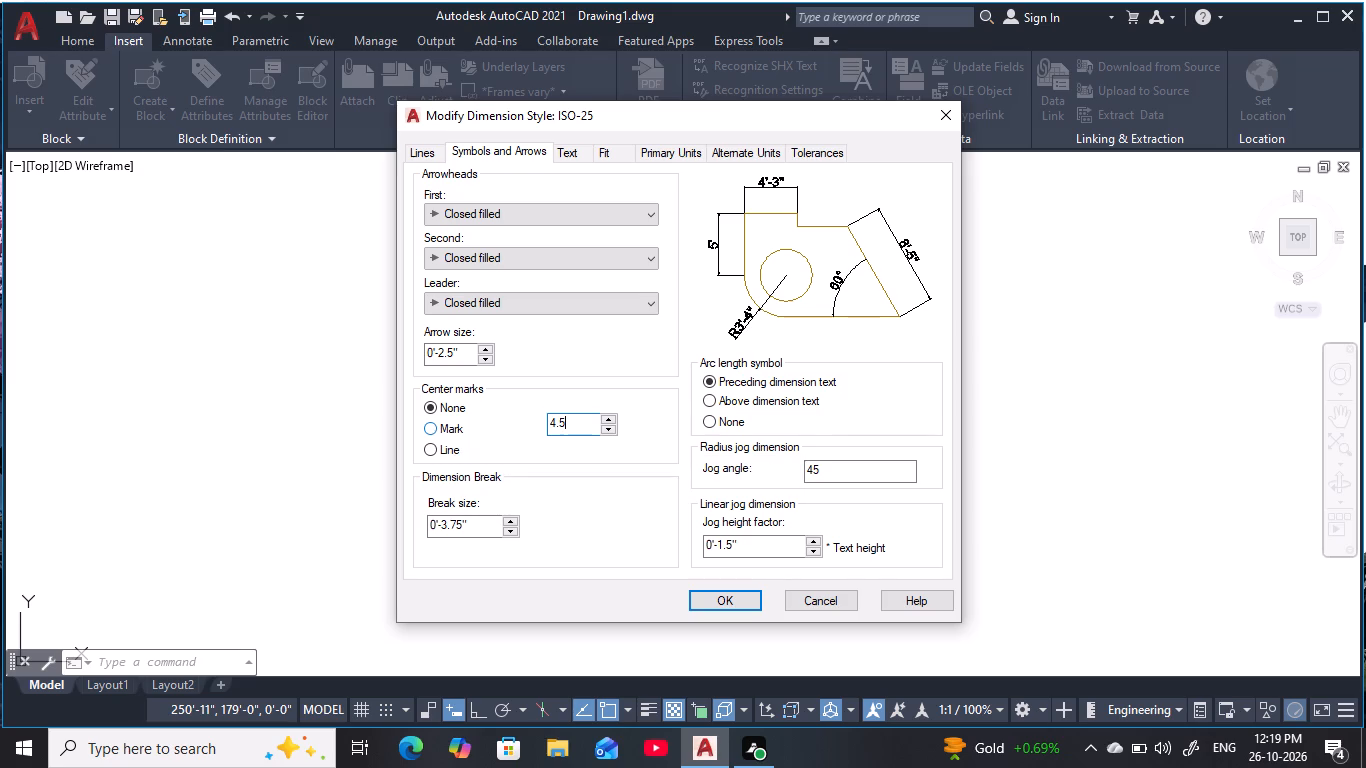
key(Return)
key(space)
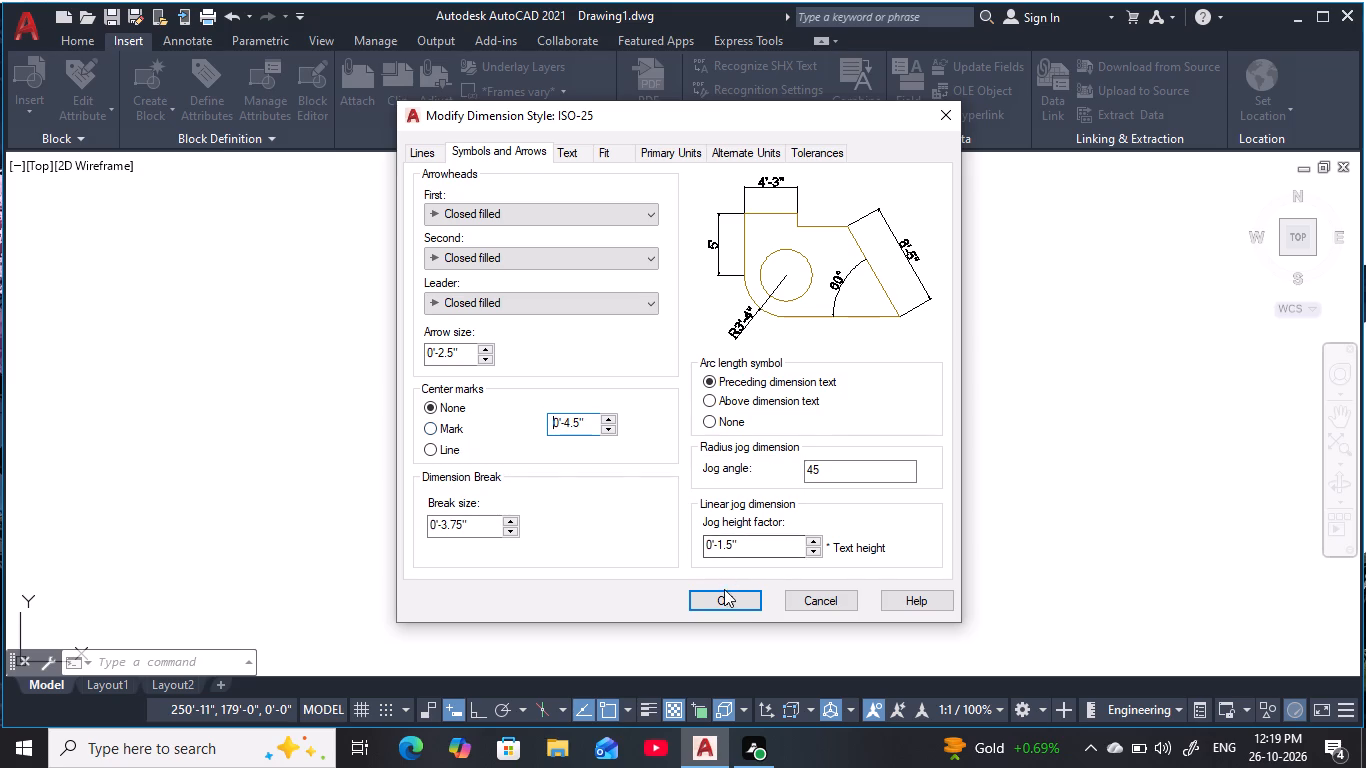
click(726, 598)
Make ISO-25 the current dimension style and close the Dimension Style Manager.
click(905, 264)
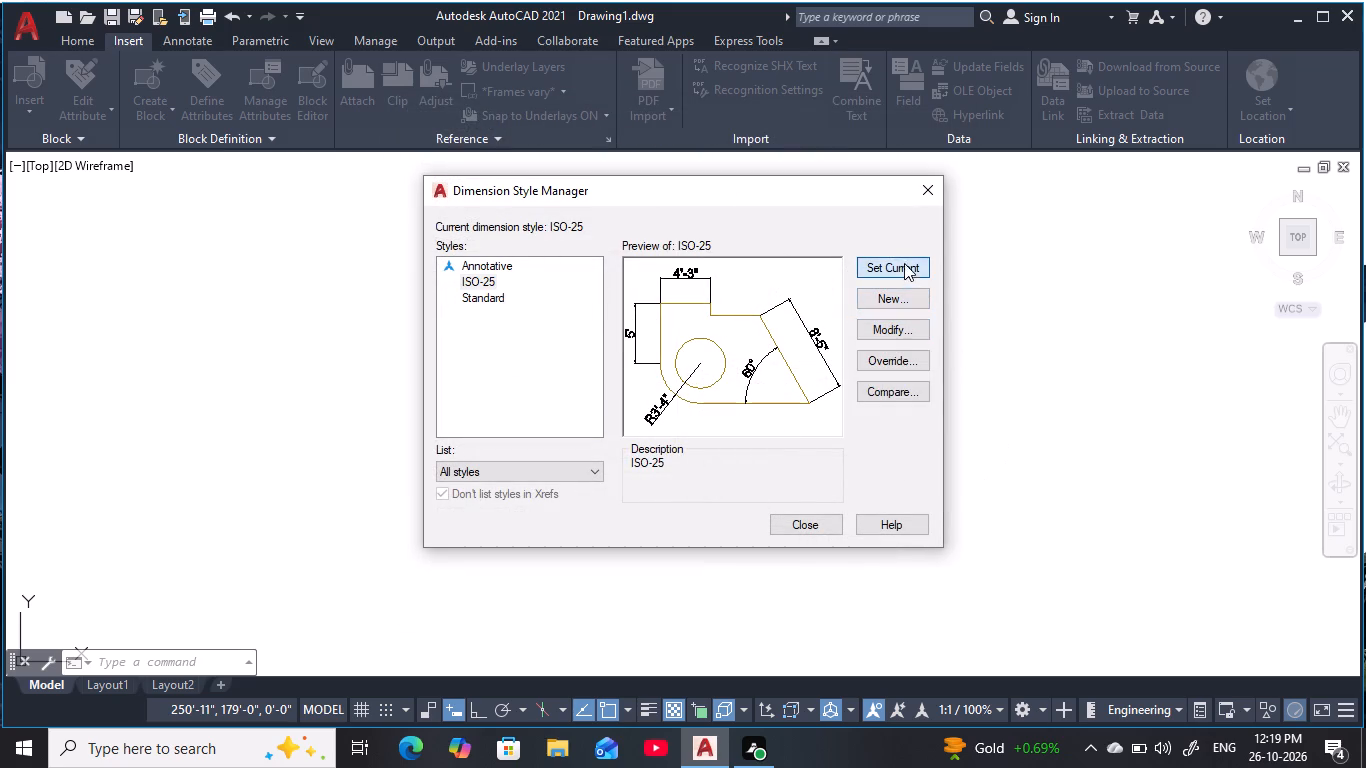
click(796, 522)
key(Escape)
key(Escape)
key(Escape)
key(Escape)
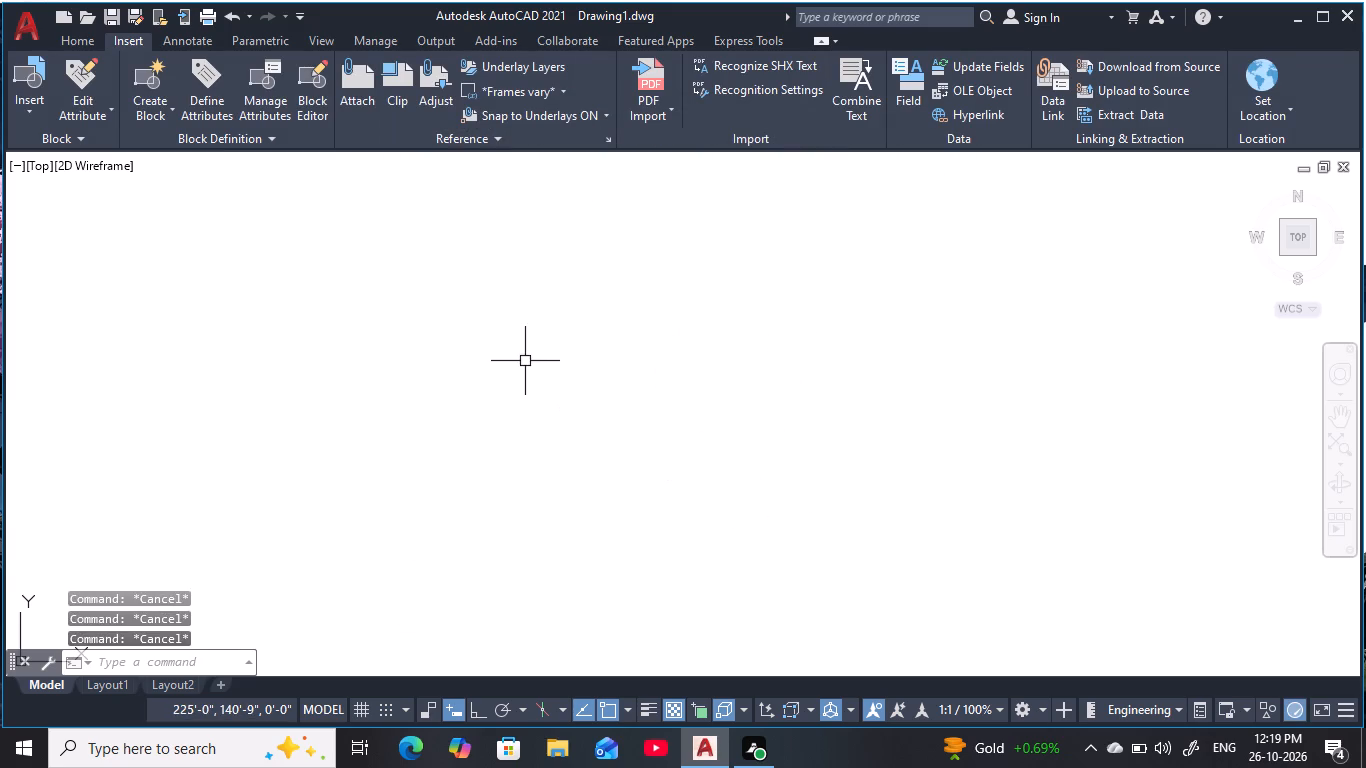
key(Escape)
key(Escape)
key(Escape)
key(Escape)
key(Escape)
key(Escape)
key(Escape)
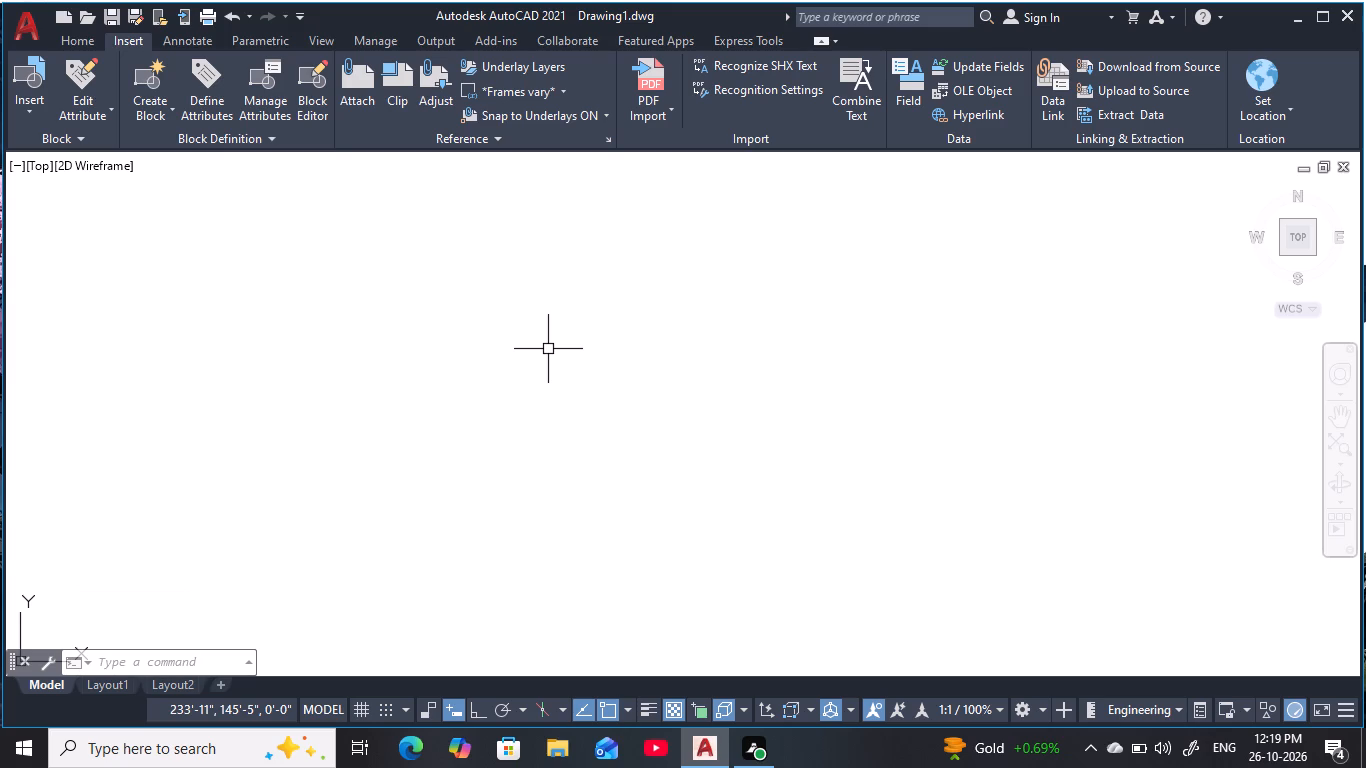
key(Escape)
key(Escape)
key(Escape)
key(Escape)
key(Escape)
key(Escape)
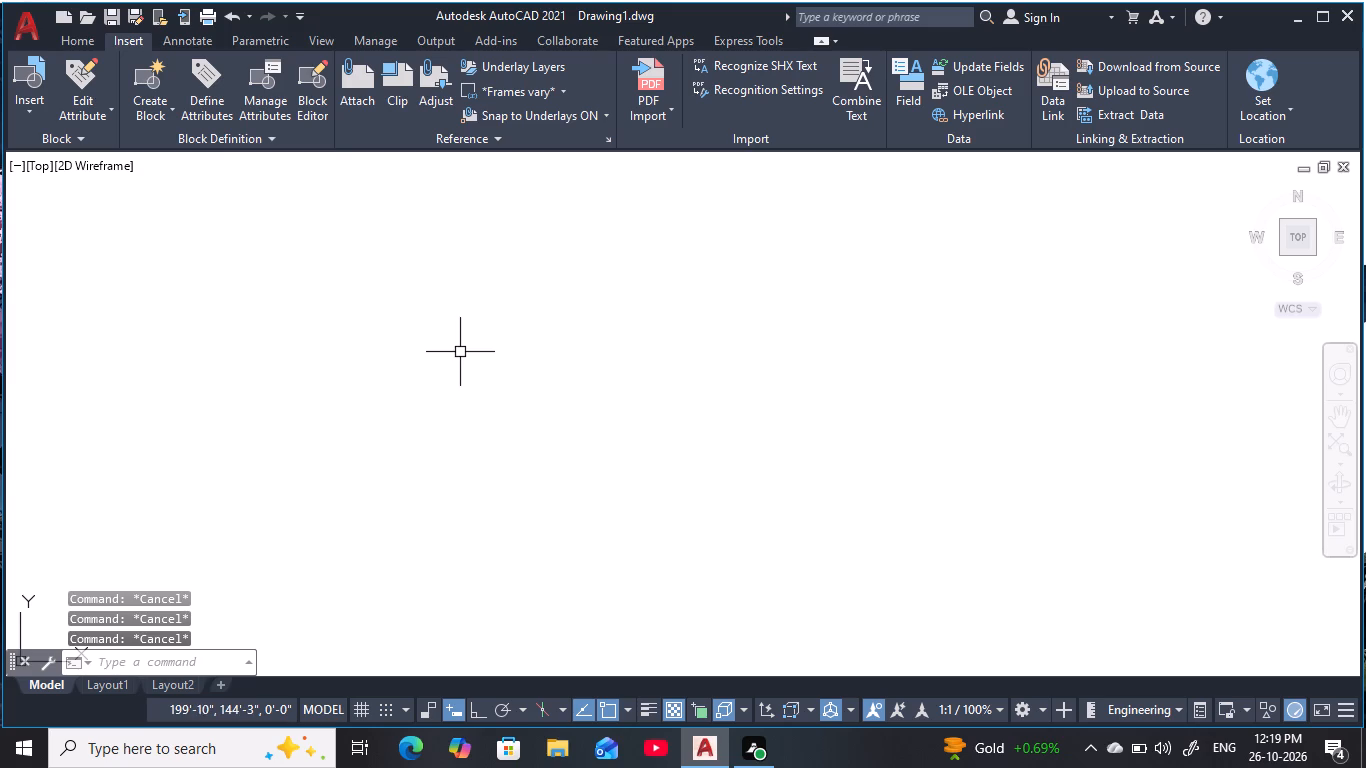
Draw a horizontal construction line across the lower part of the empty drawing as the base line.
key(x)
key(l)
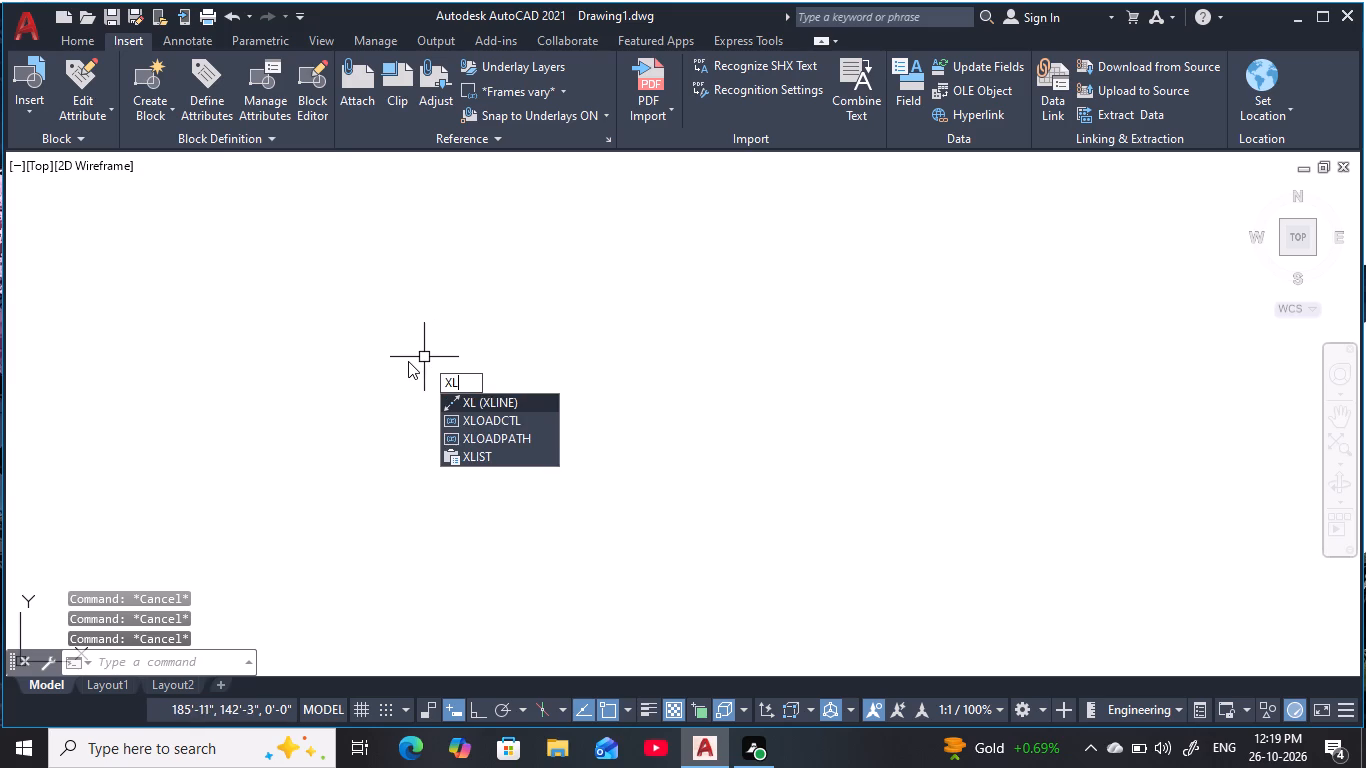
key(space)
text(h)
key(space)
click(457, 545)
key(Escape)
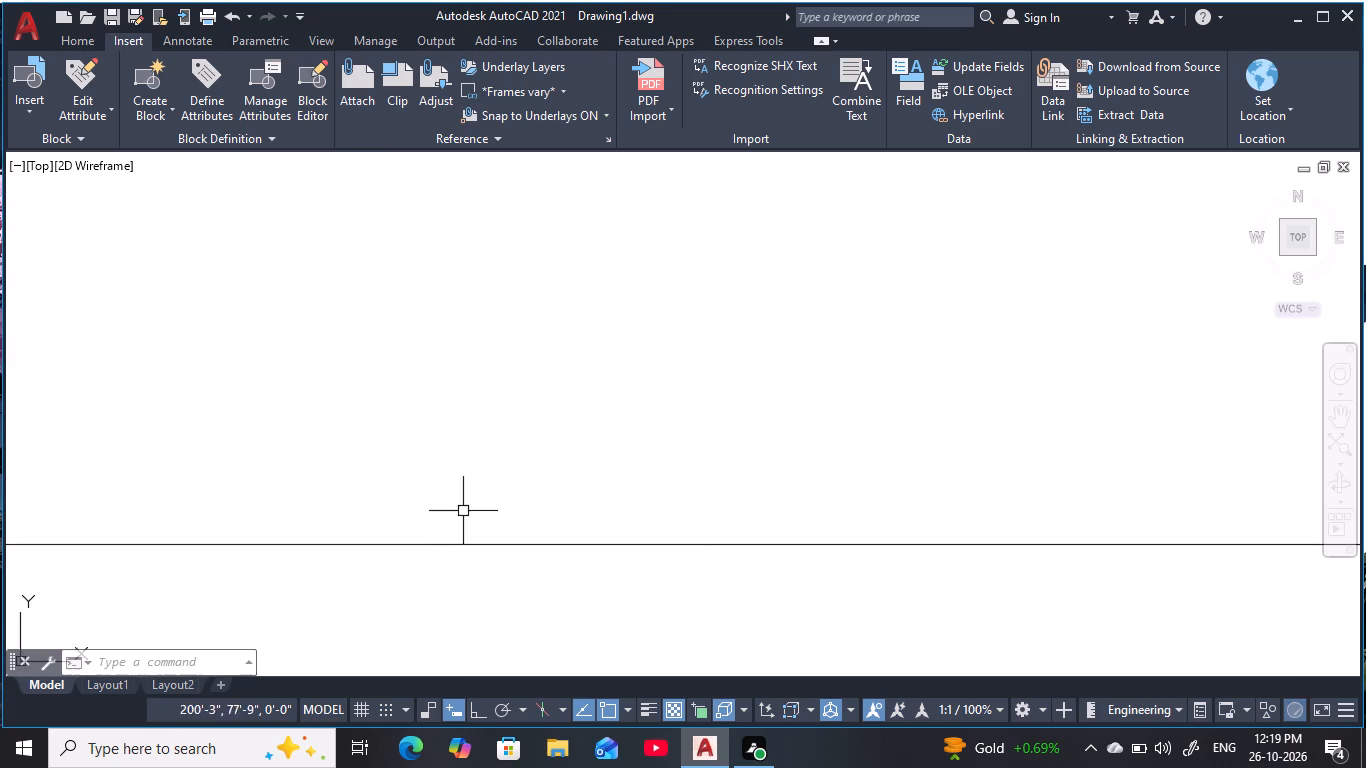
key(Escape)
key(Escape)
key(Escape)
key(Escape)
key(Escape)
key(Escape)
key(Escape)
key(Escape)
key(Escape)
key(Escape)
key(Escape)
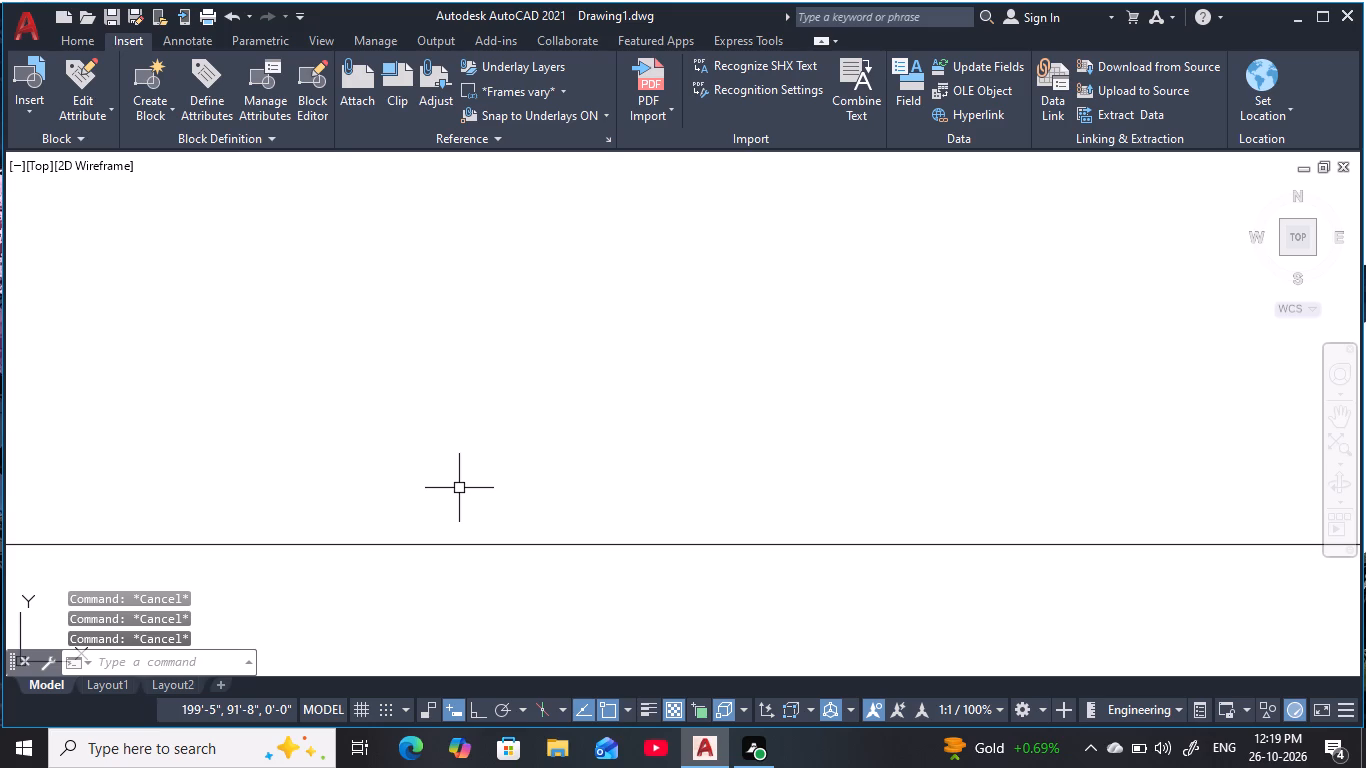
key(Escape)
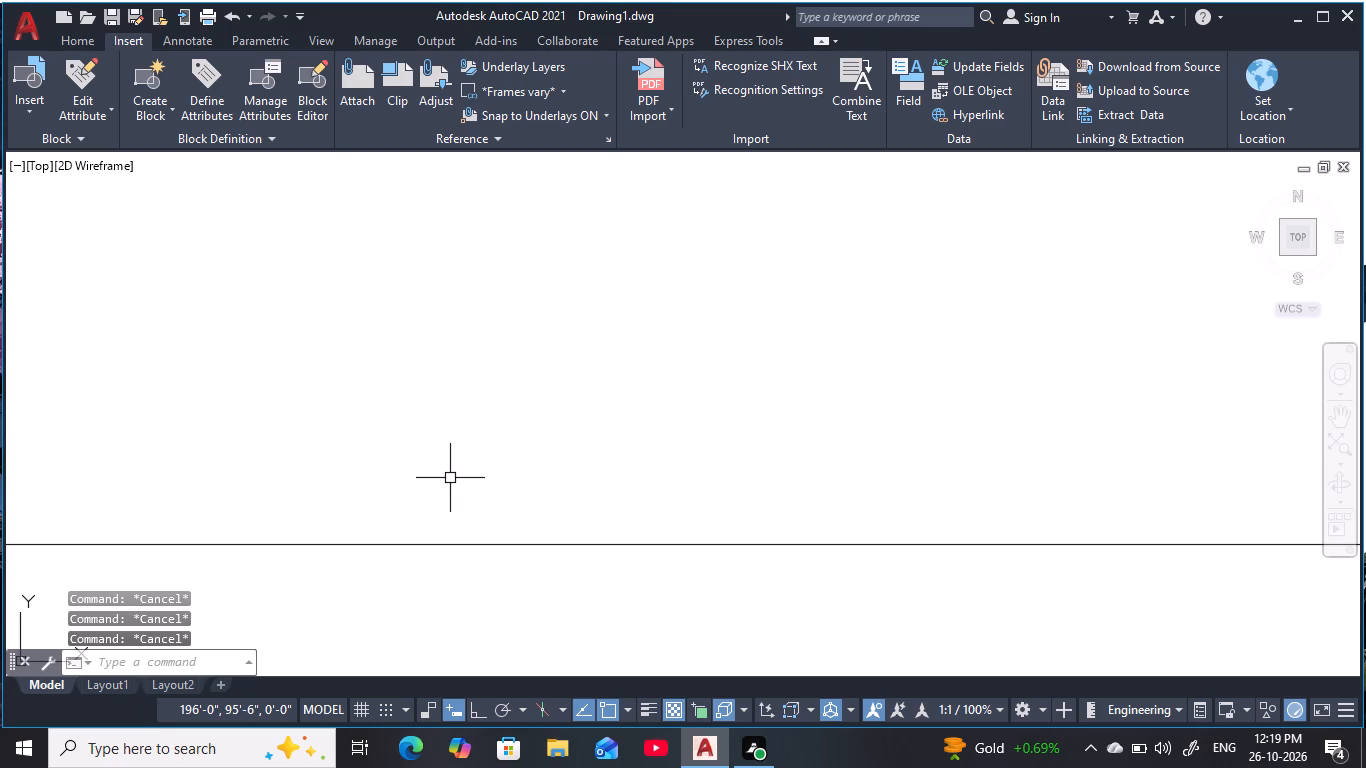
Draw a vertical construction line crossing the horizontal base line.
text(xl v)
key(space)
click(390, 541)
key(Escape)
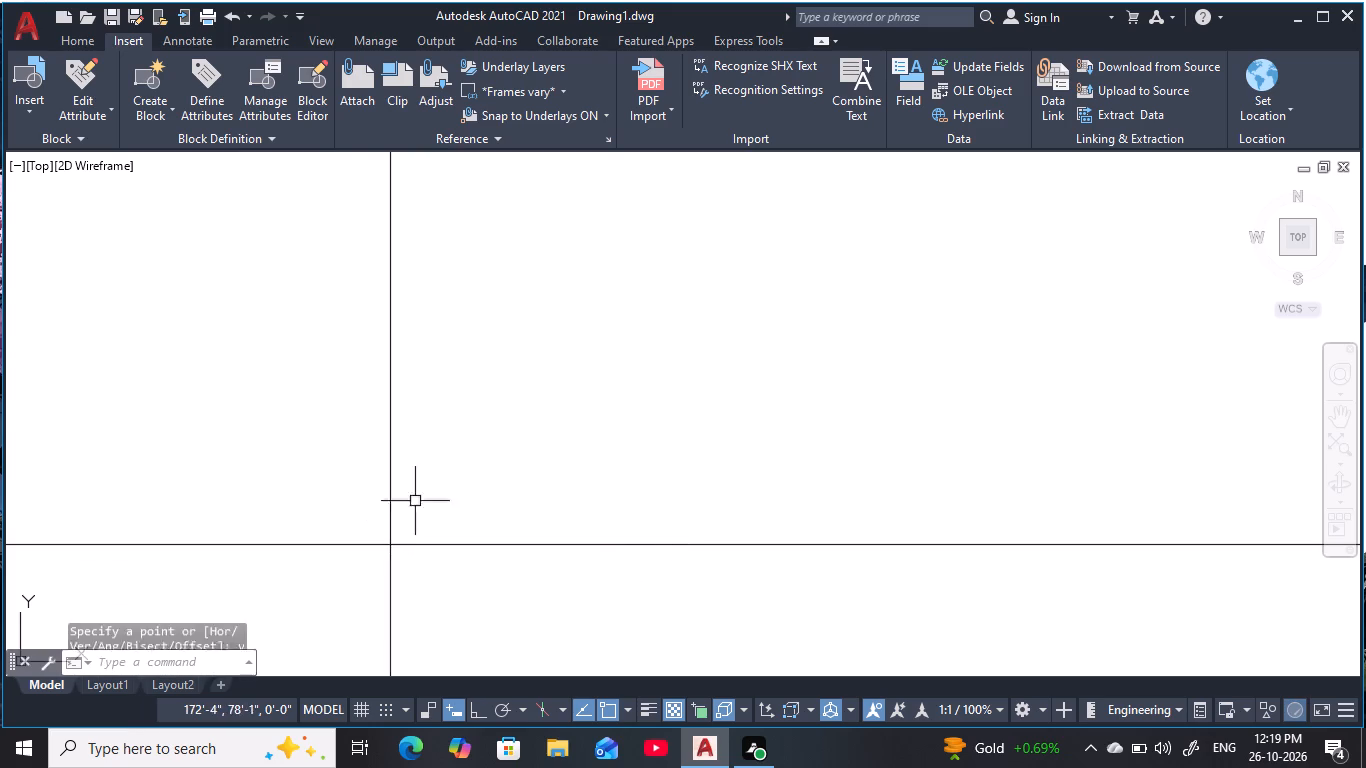
key(Escape)
key(Escape)
Offset the horizontal base construction line 2' upward.
middle_drag(472, 470, 548, 529)
key(Escape)
key(Escape)
key(Escape)
key(Escape)
key(Escape)
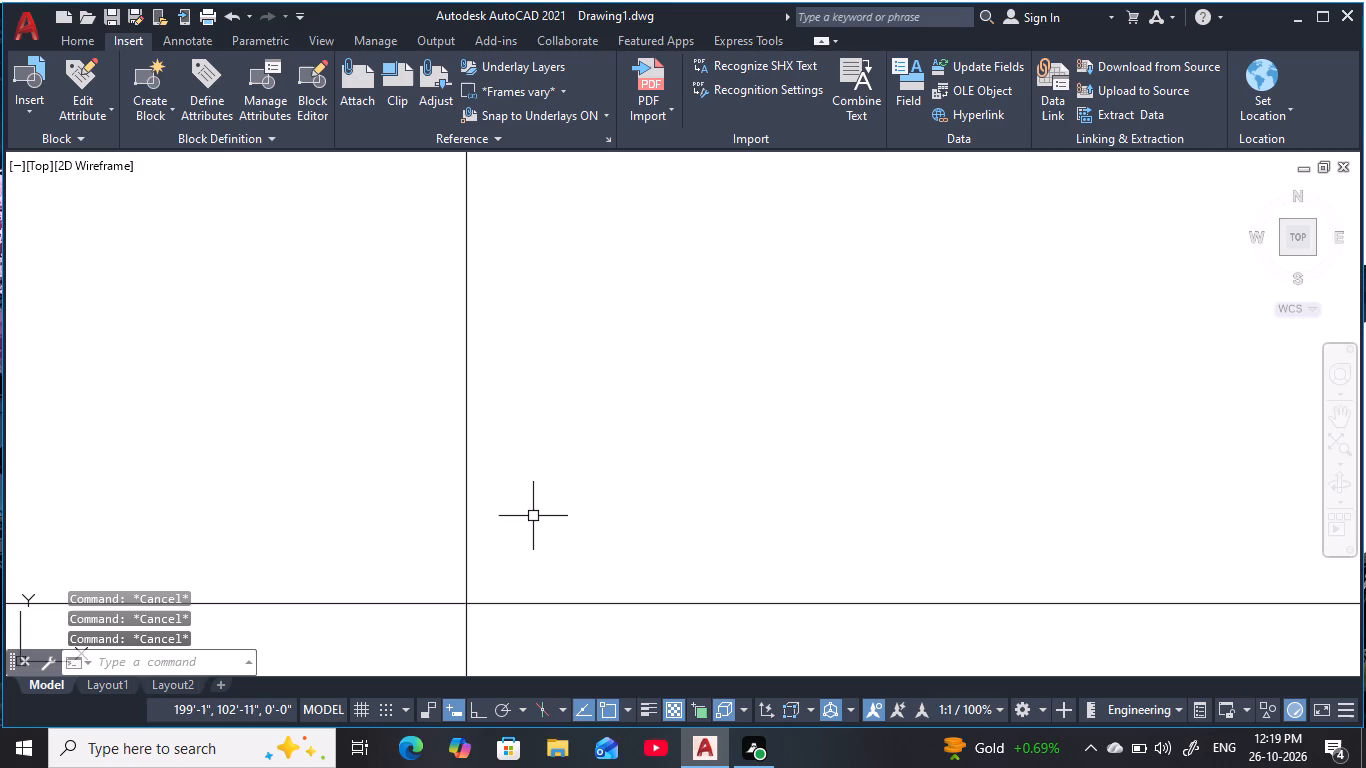
key(Escape)
key(Escape)
text(o)
key(space)
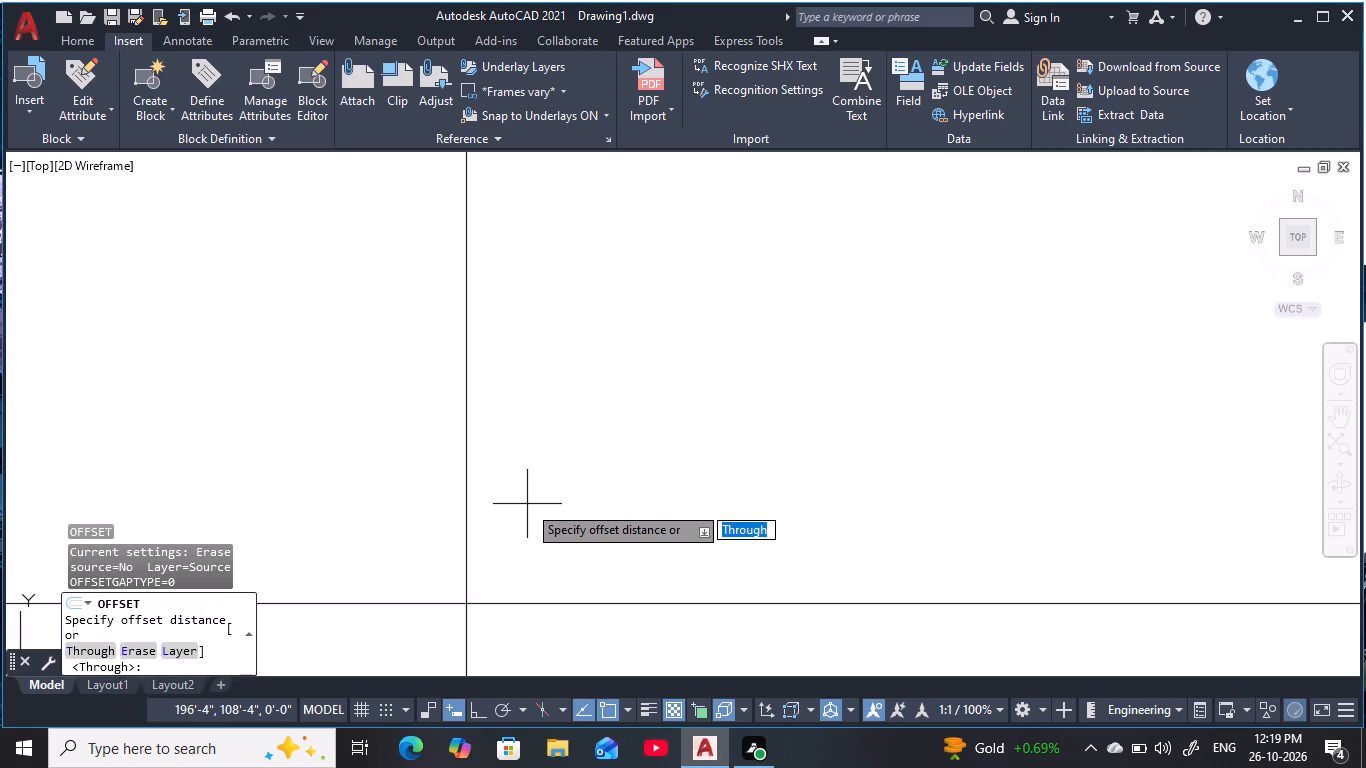
key(2)
text(')
key(space)
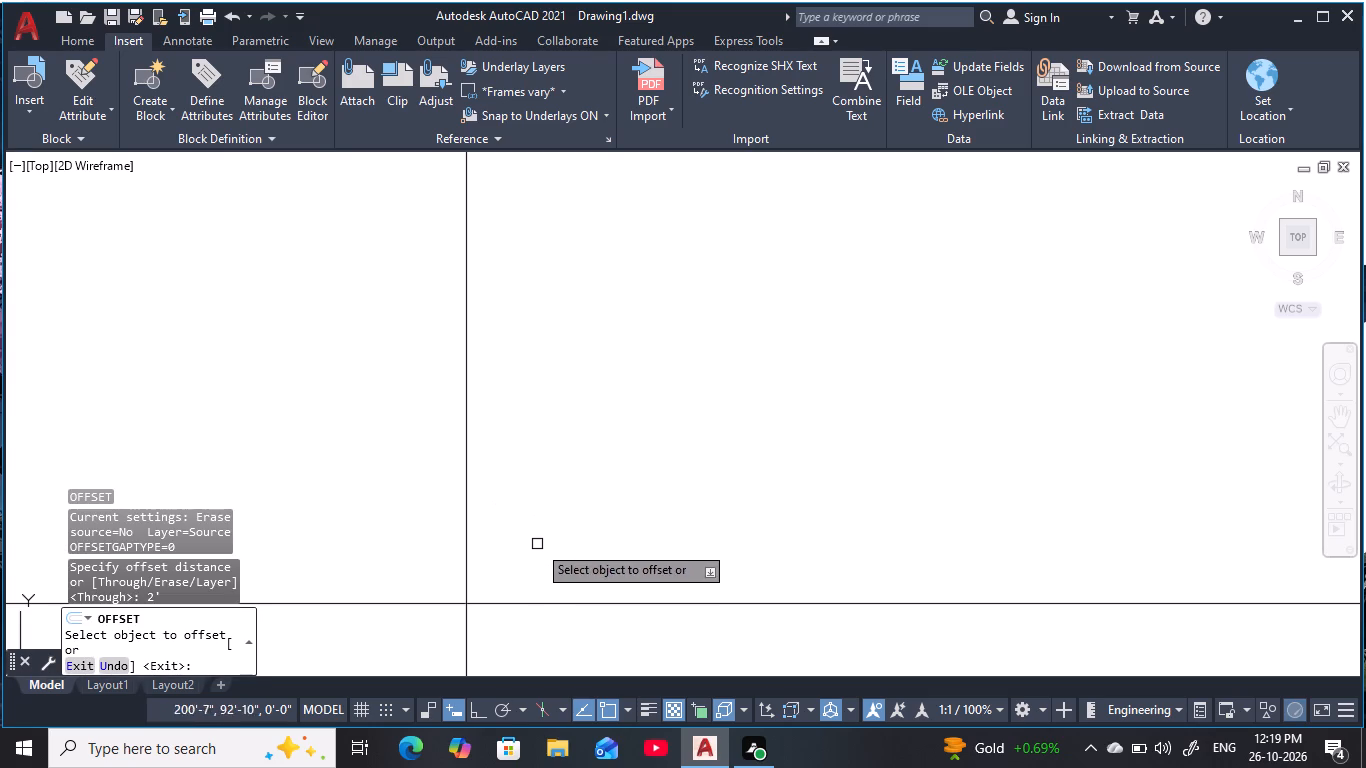
click(578, 604)
click(591, 476)
key(Escape)
key(Escape)
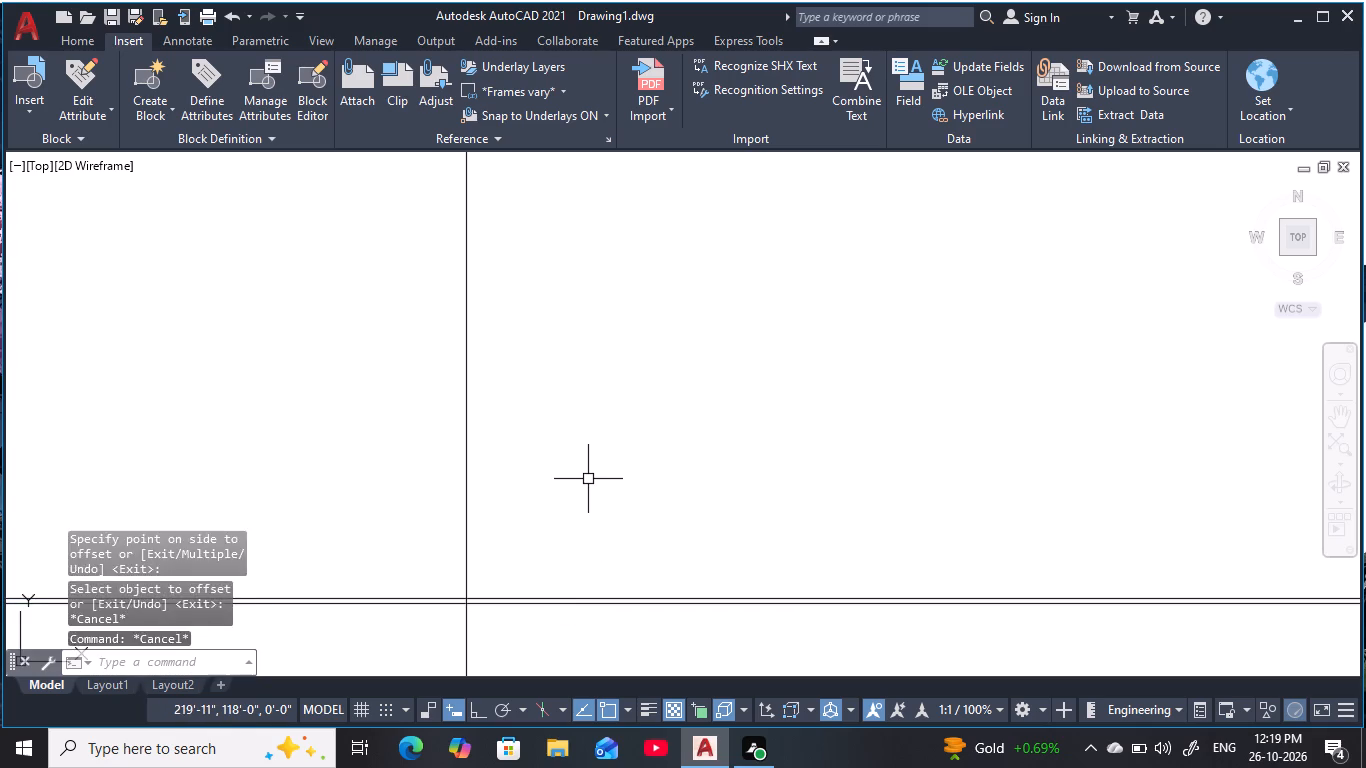
key(Escape)
key(Escape)
key(Escape)
key(Escape)
key(Escape)
key(Escape)
key(Escape)
key(Escape)
key(Escape)
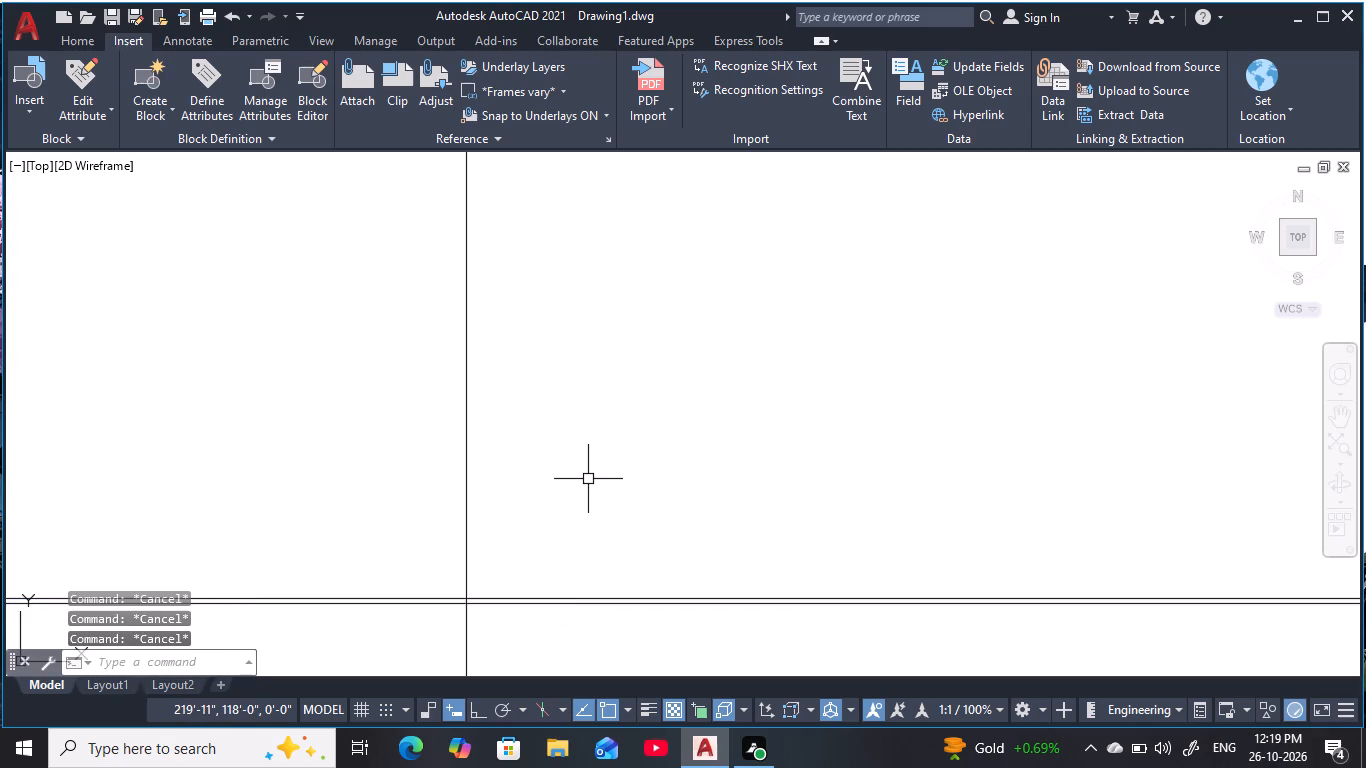
key(Escape)
key(Escape)
key(Escape)
key(Escape)
key(Escape)
key(Escape)
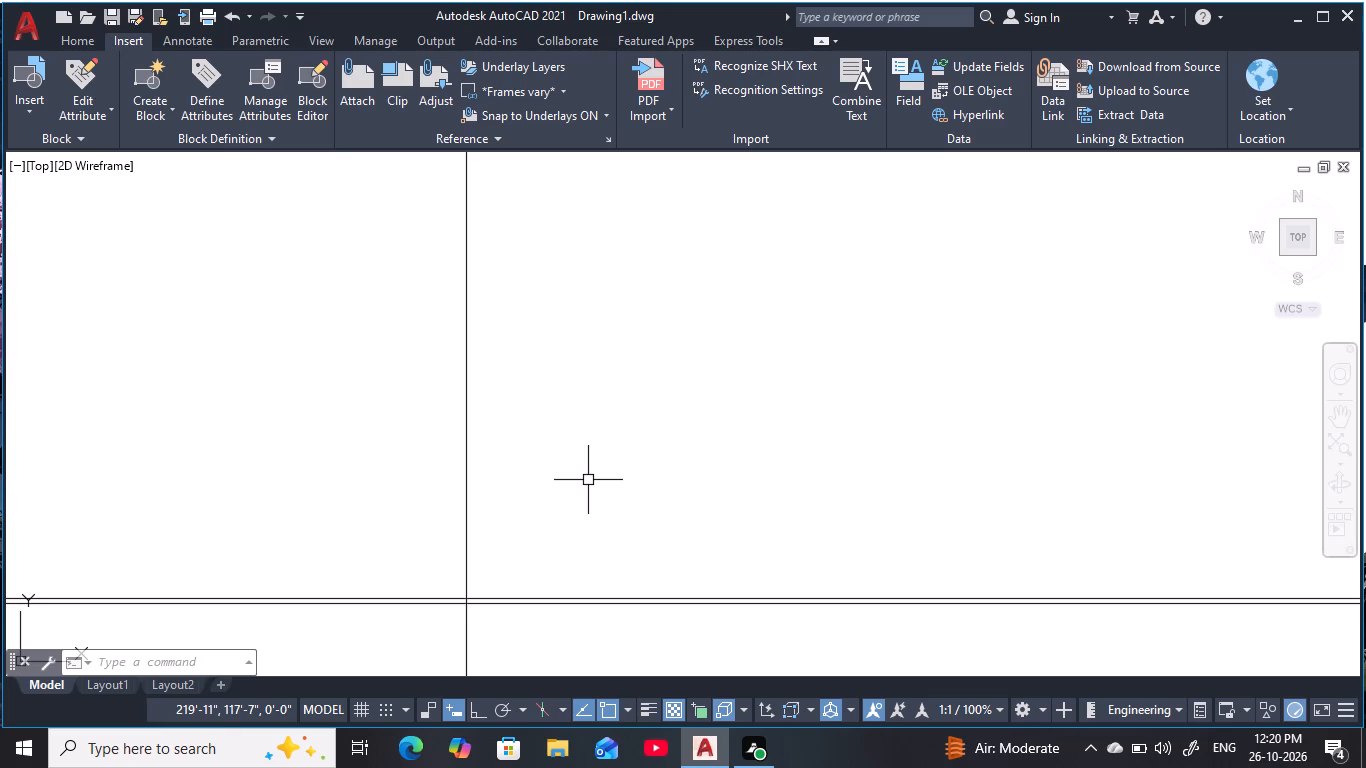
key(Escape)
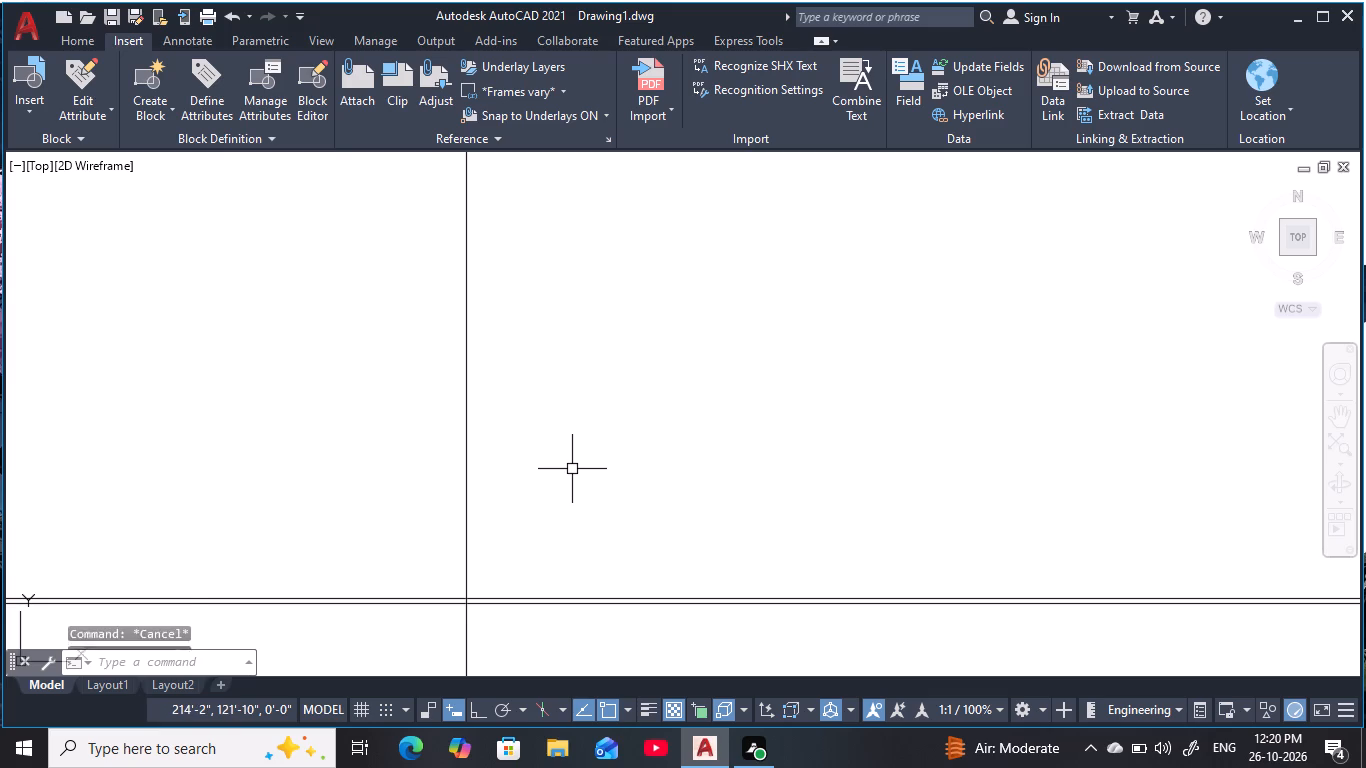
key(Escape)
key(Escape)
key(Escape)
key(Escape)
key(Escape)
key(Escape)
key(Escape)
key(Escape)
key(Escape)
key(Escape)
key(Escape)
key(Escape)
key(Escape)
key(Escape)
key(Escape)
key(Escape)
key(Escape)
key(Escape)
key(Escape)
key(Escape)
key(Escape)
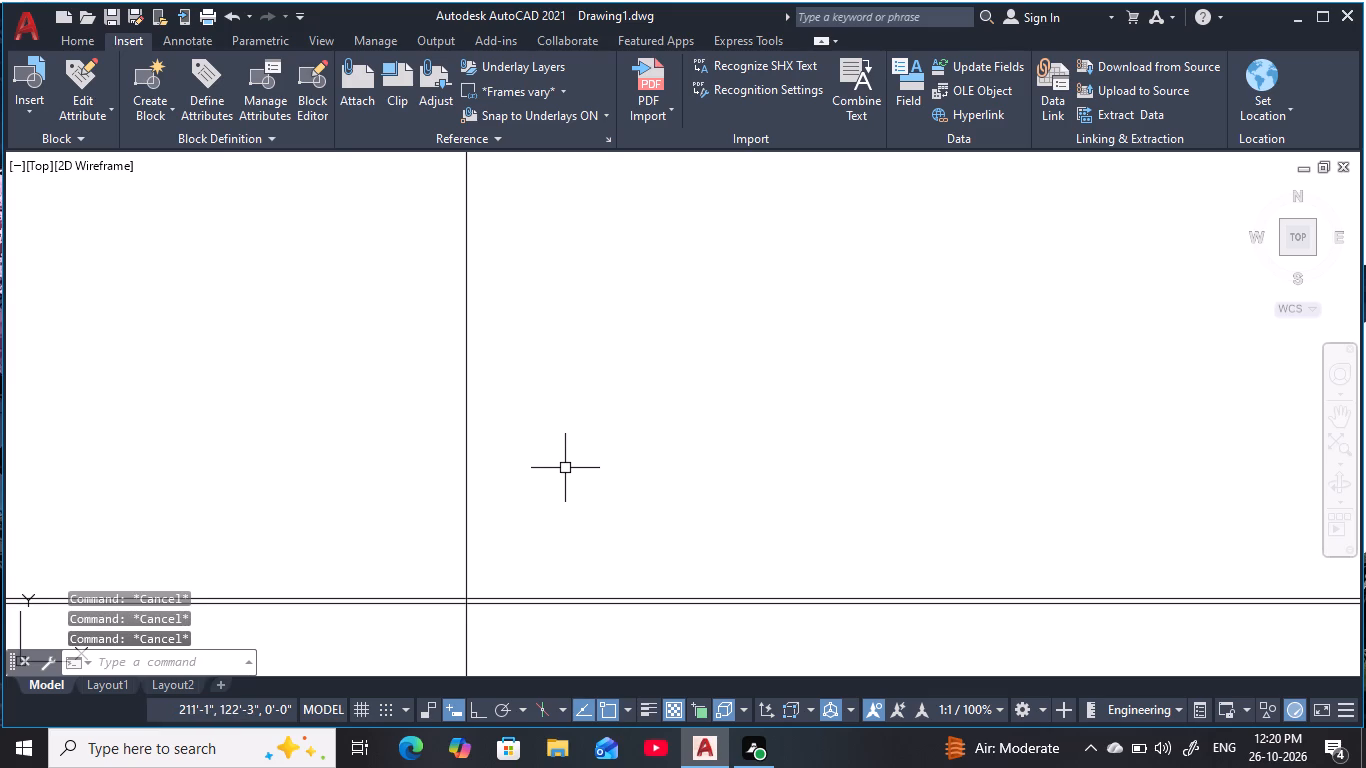
Offset the upper of the two horizontal construction lines 11'6" upward.
middle_drag(562, 598, 566, 534)
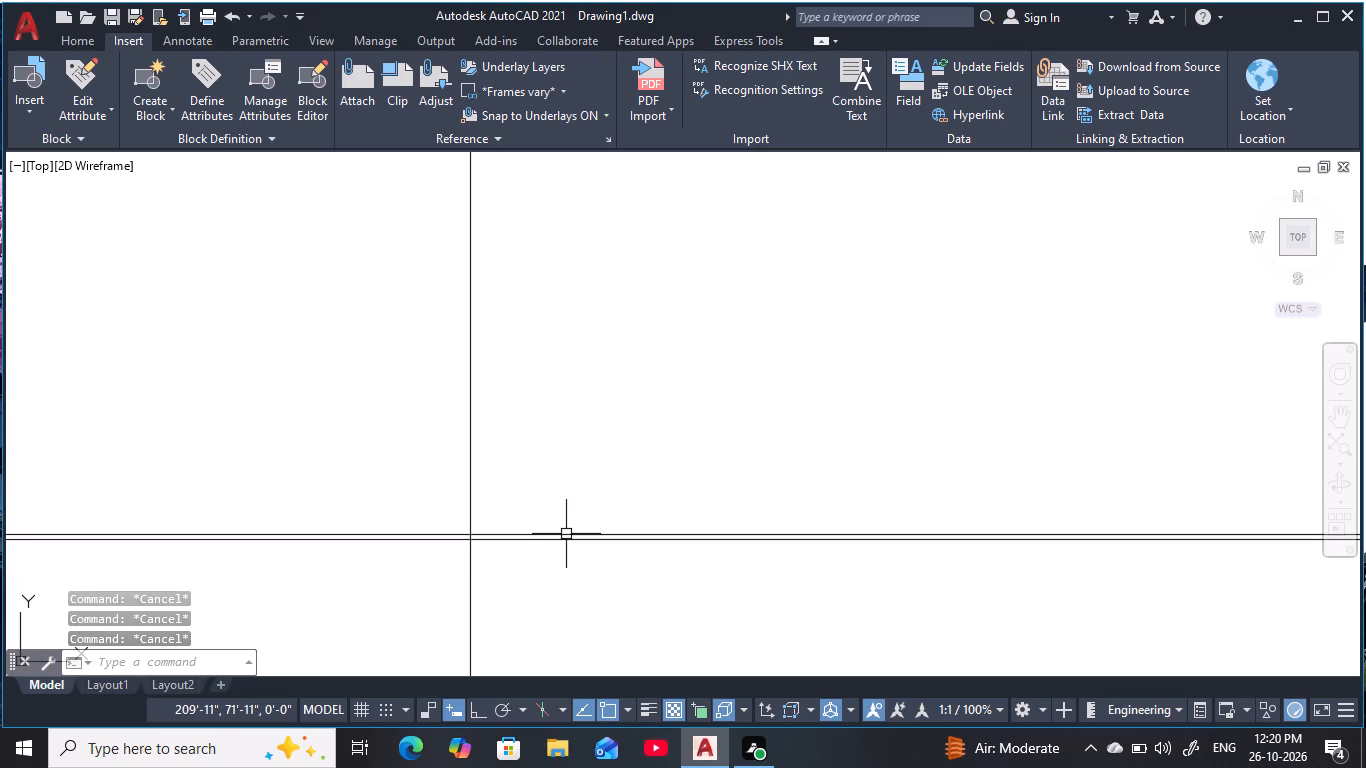
scroll(566, 534, up, 4)
middle_drag(566, 534, 726, 508)
scroll(726, 508, down, 1)
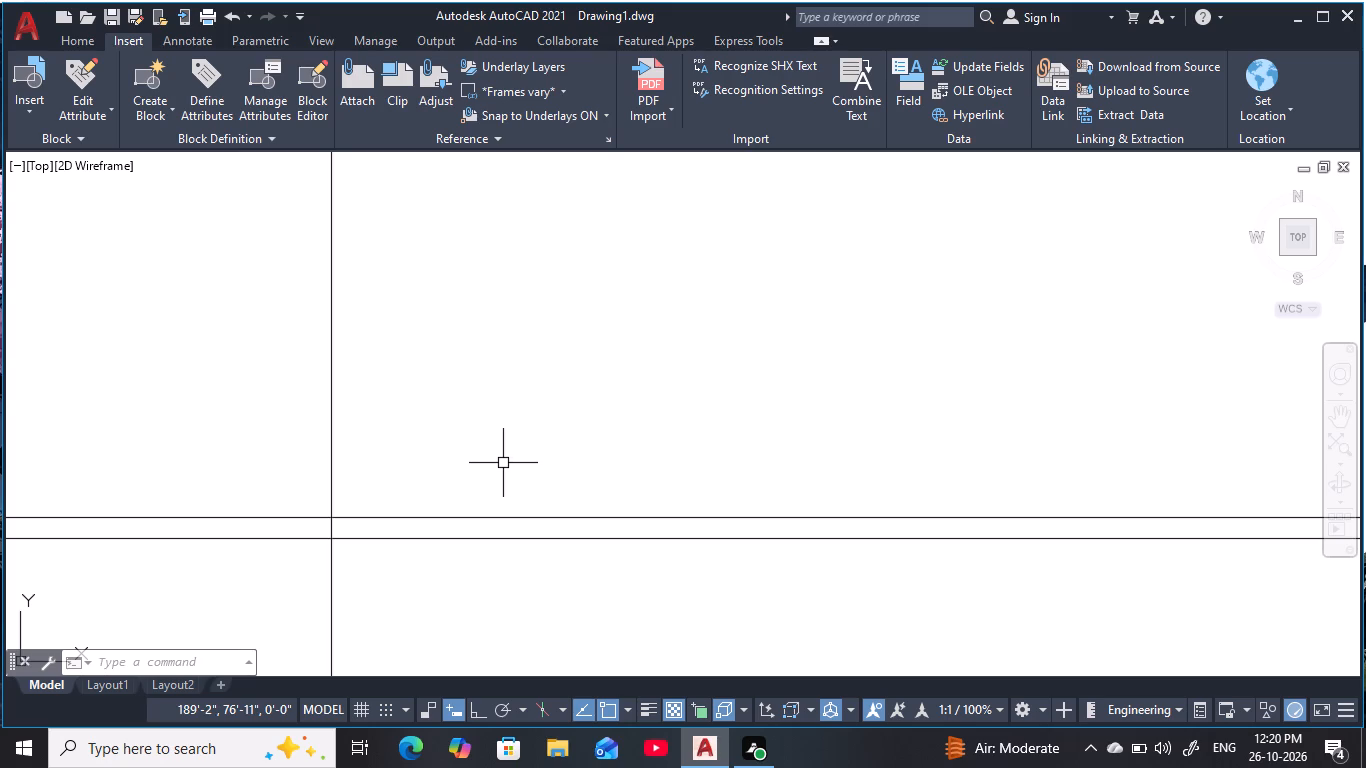
key(Escape)
key(Escape)
key(Escape)
text(o)
key(space)
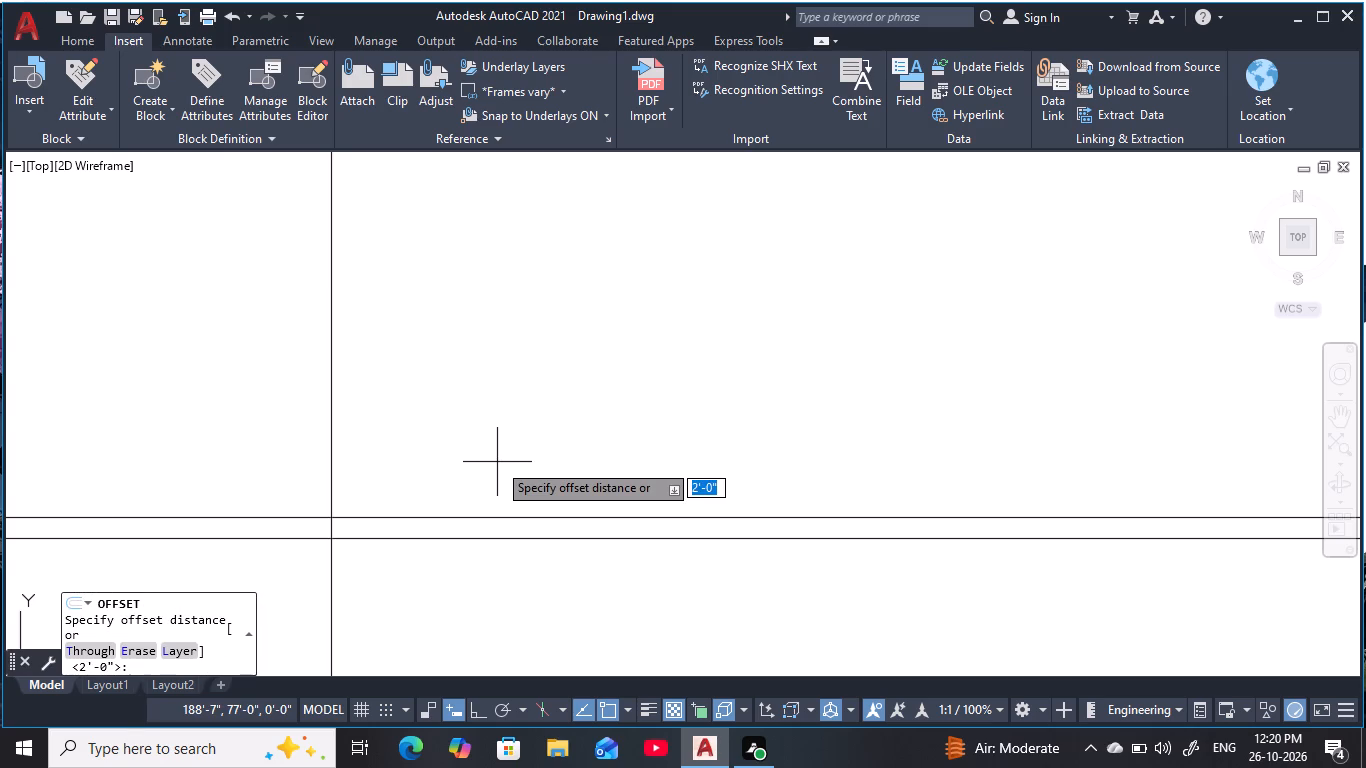
key(1)
key(1)
key(apostrophe)
text(6)
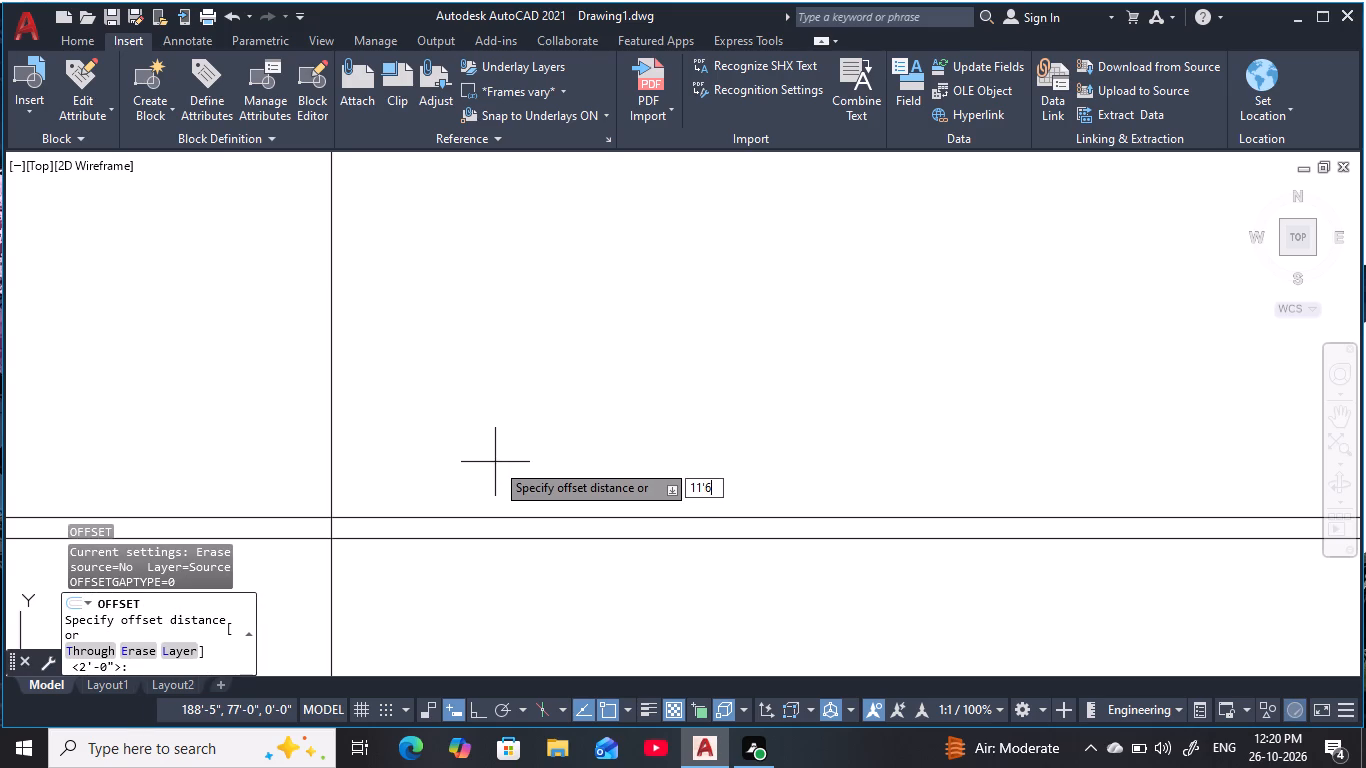
key(space)
click(574, 516)
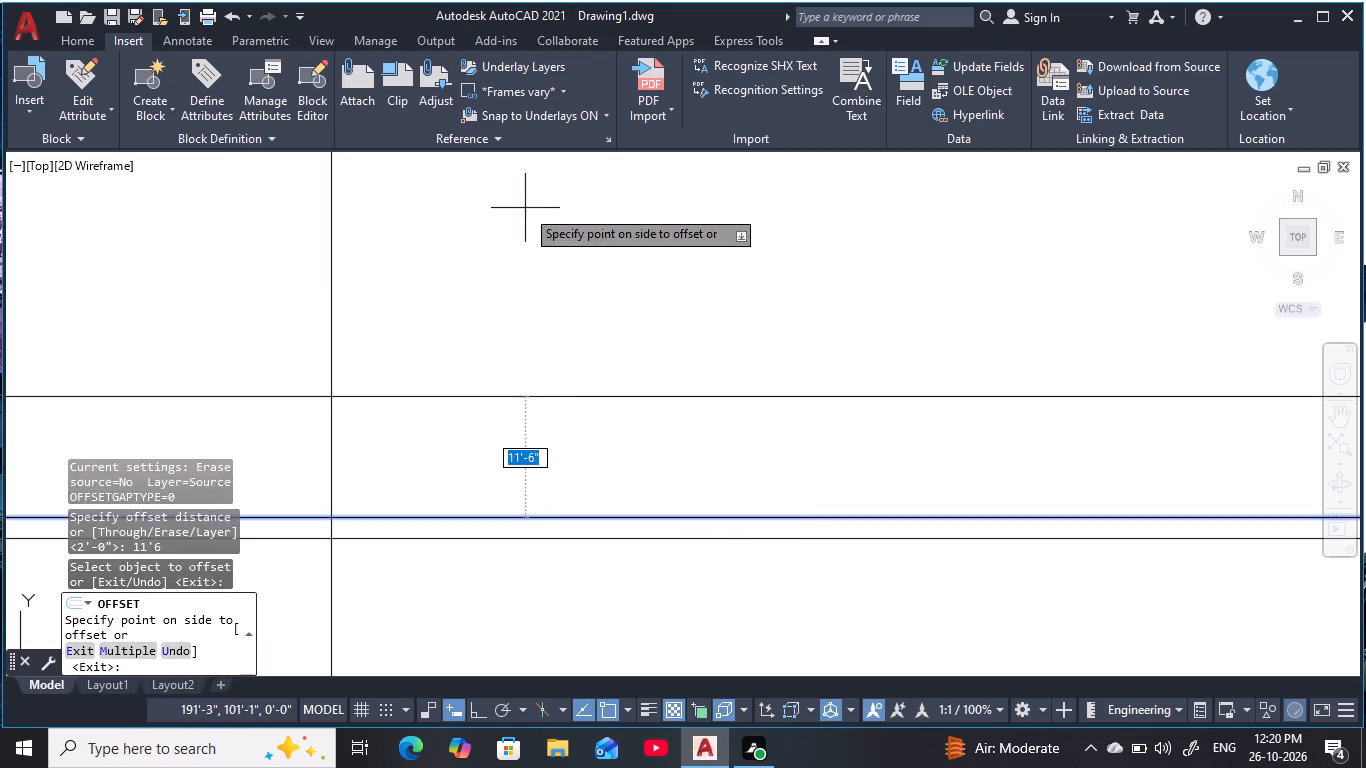
click(525, 208)
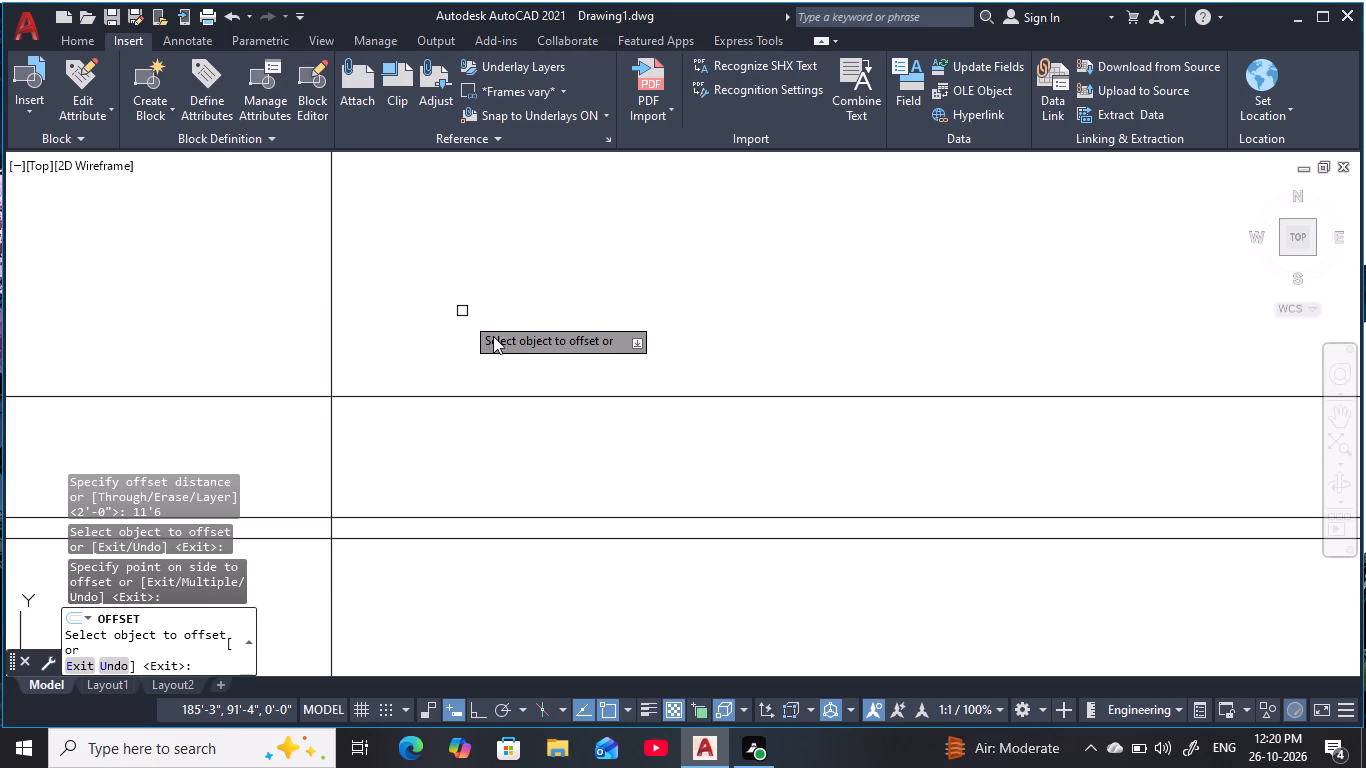
key(Escape)
key(Escape)
key(Escape)
key(Escape)
key(Escape)
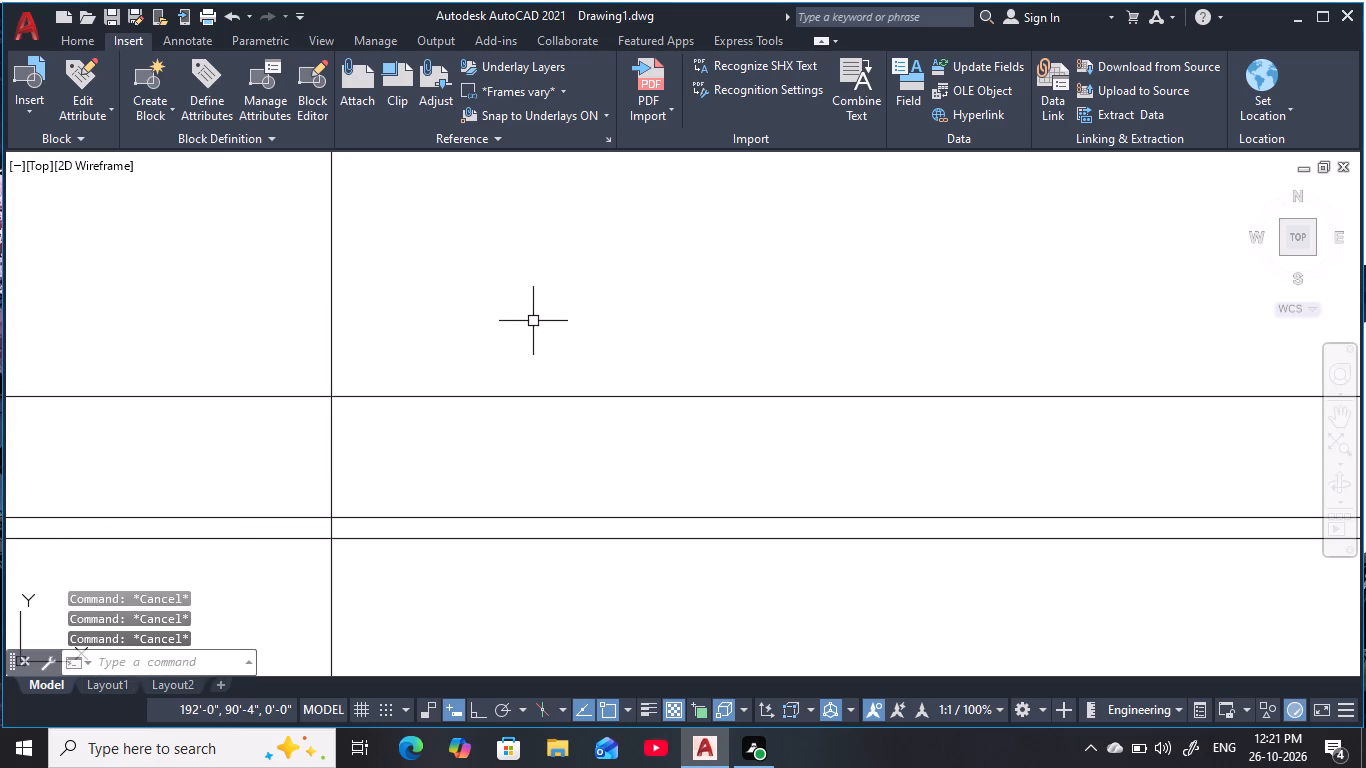
key(Escape)
key(Escape)
key(Escape)
key(Escape)
key(Escape)
key(Escape)
key(Escape)
key(Escape)
key(Escape)
key(Escape)
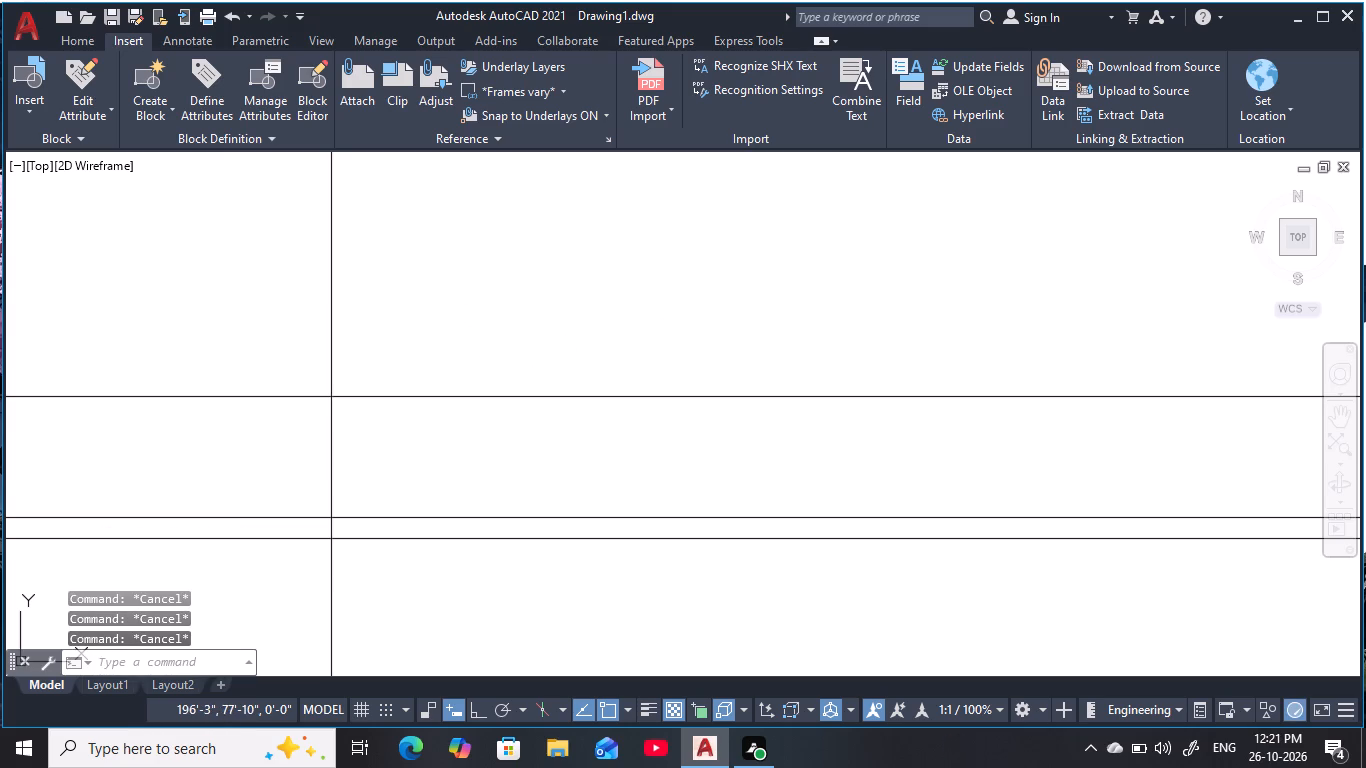
key(Escape)
key(Escape)
key(Escape)
key(Escape)
key(Escape)
key(Escape)
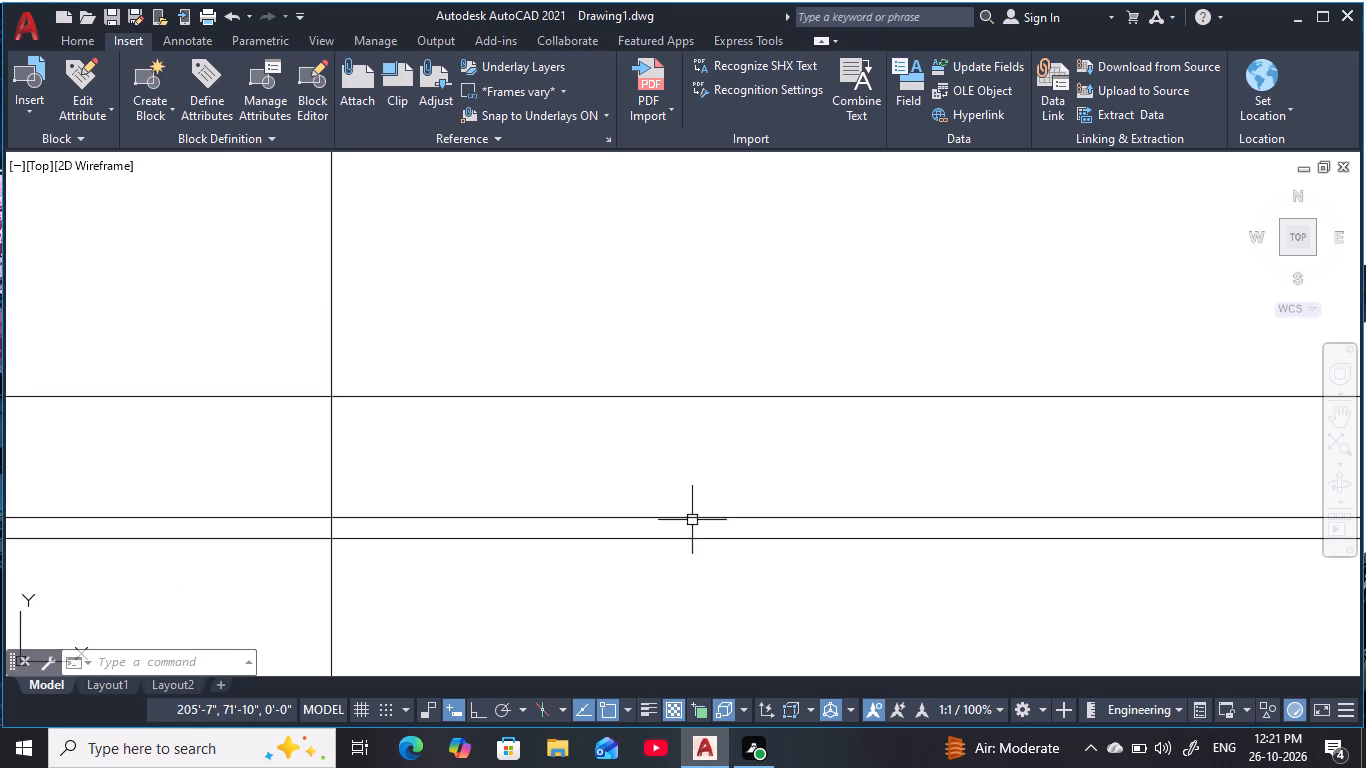
Offset the topmost horizontal construction line 1'8" upward.
middle_drag(722, 519, 742, 492)
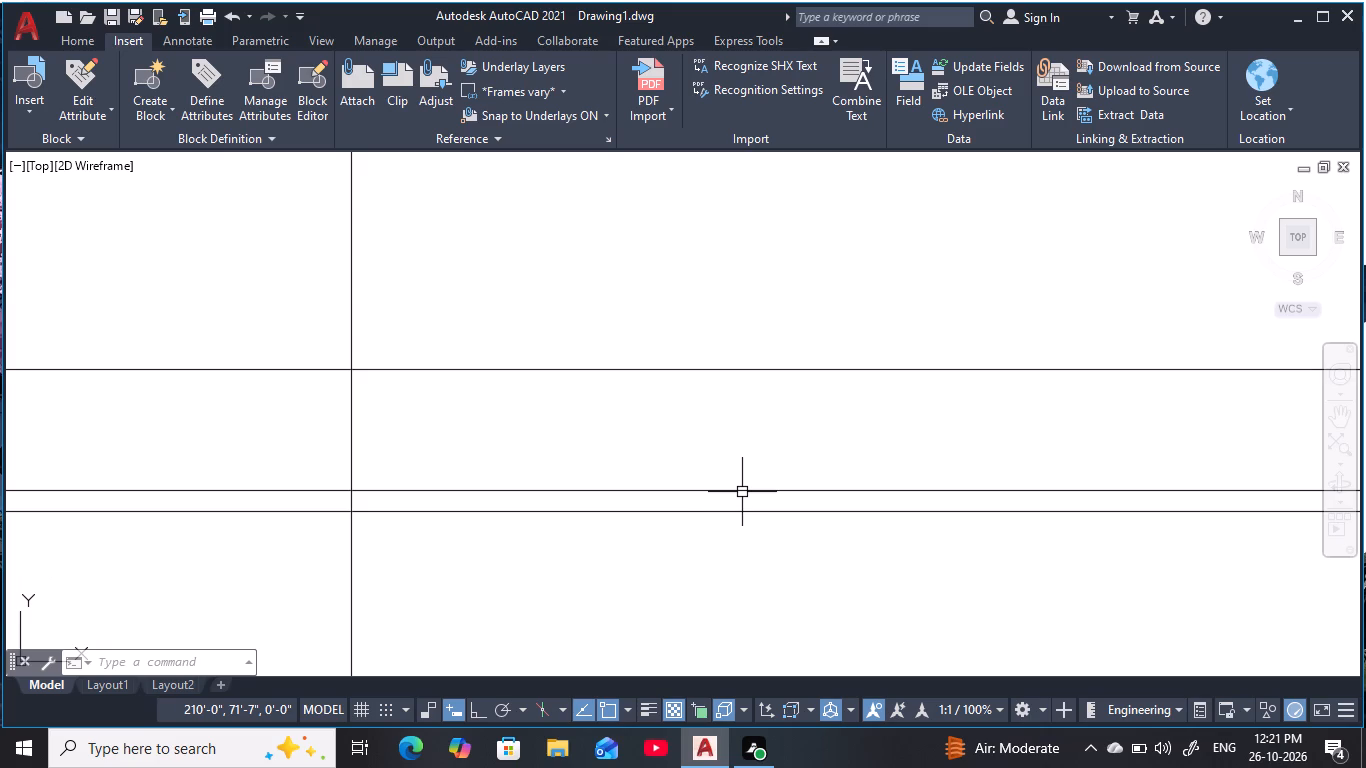
key(Escape)
key(Escape)
text(o)
key(space)
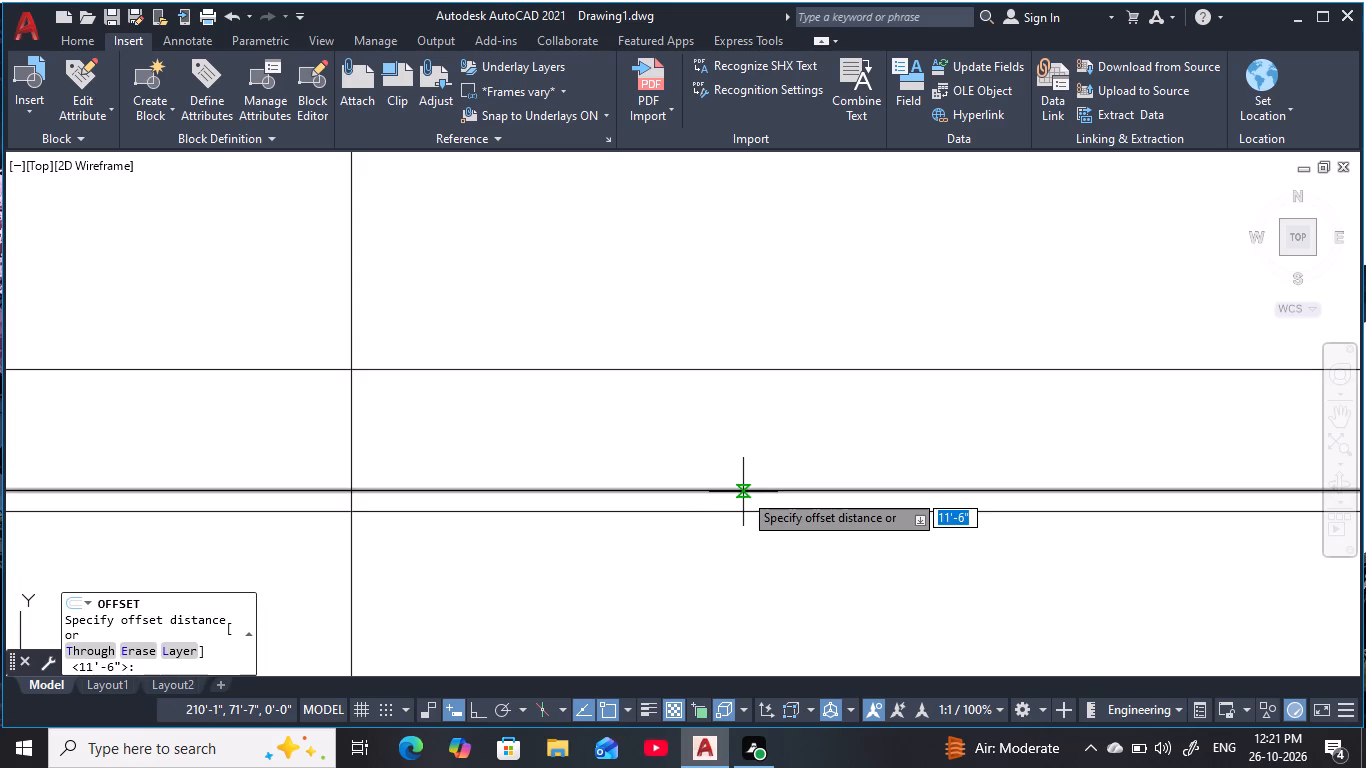
key(1)
text('8)
key(space)
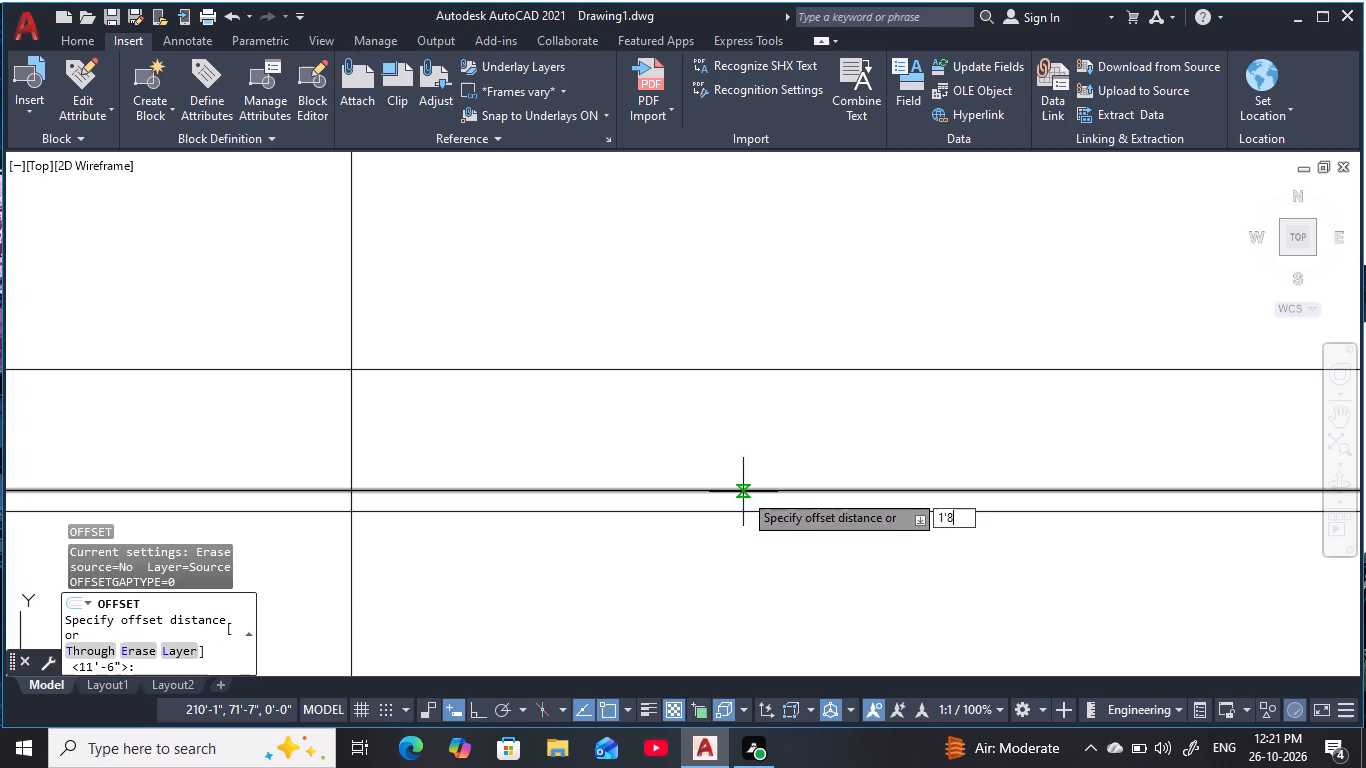
click(786, 368)
click(783, 302)
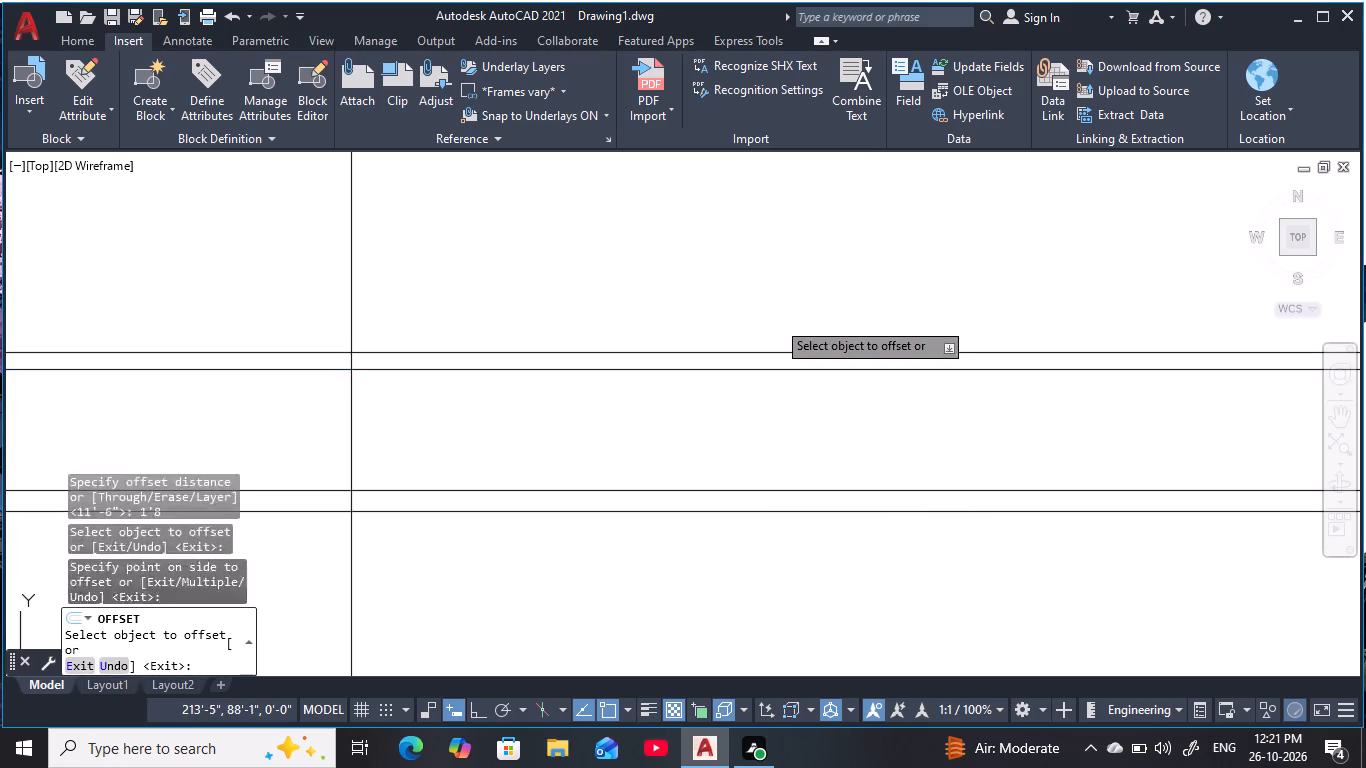
key(Escape)
key(Escape)
key(Escape)
key(Escape)
key(Escape)
key(Escape)
key(Escape)
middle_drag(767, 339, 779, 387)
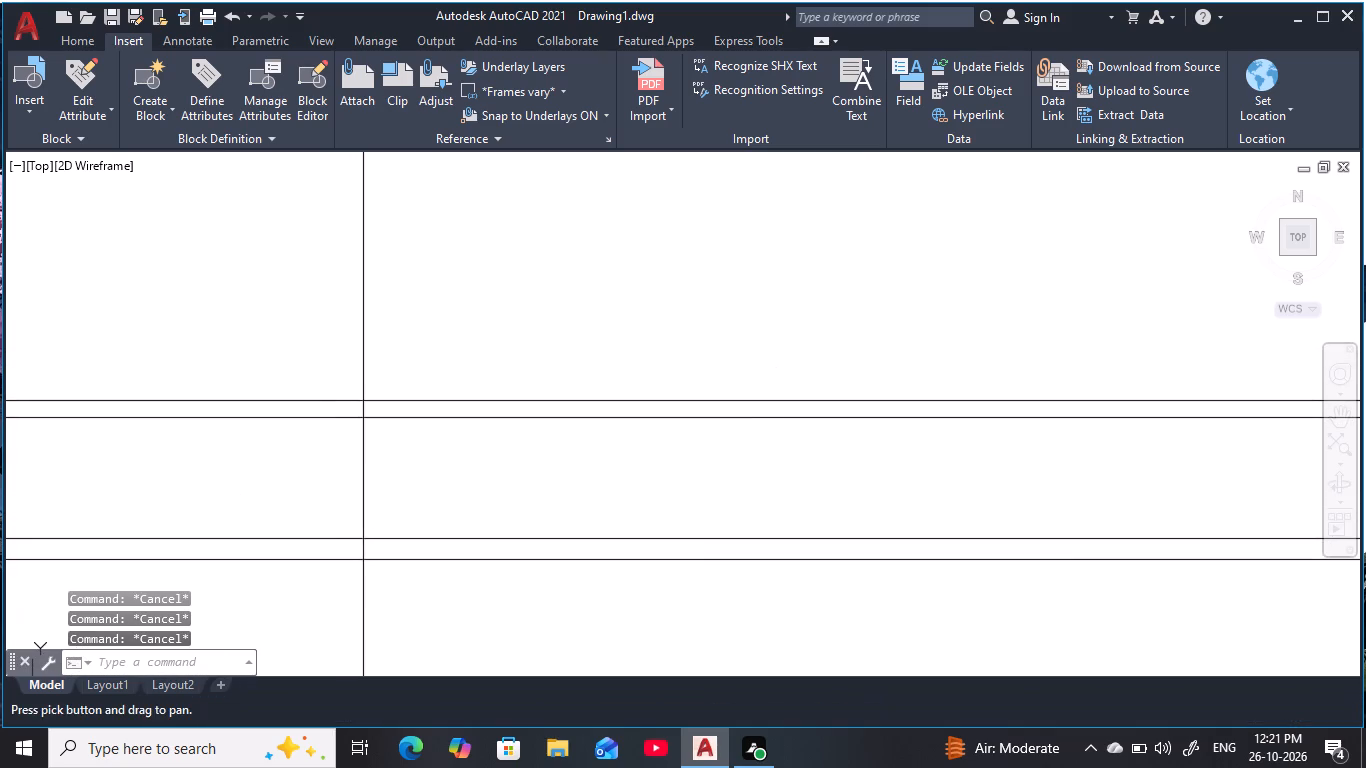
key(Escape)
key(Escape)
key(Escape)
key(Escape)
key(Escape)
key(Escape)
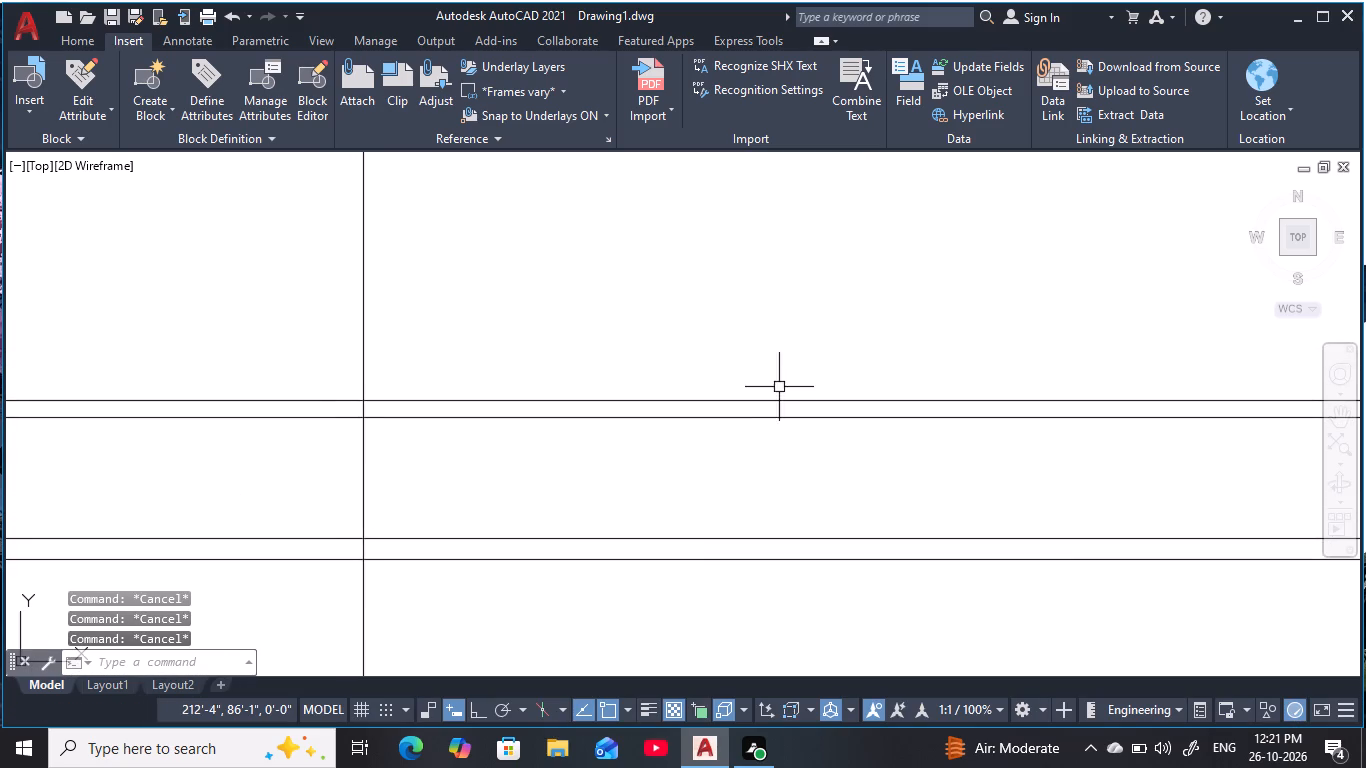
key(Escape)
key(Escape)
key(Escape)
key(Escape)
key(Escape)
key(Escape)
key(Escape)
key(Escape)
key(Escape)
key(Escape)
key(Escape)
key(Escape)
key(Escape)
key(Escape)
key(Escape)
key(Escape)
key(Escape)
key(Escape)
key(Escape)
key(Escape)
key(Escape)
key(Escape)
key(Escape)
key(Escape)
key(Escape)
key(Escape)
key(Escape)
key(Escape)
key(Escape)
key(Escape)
Offset the topmost horizontal construction line 11'6" upward to mark the upper storey height.
scroll(779, 387, down, 1)
middle_drag(778, 389, 691, 443)
key(Escape)
key(Escape)
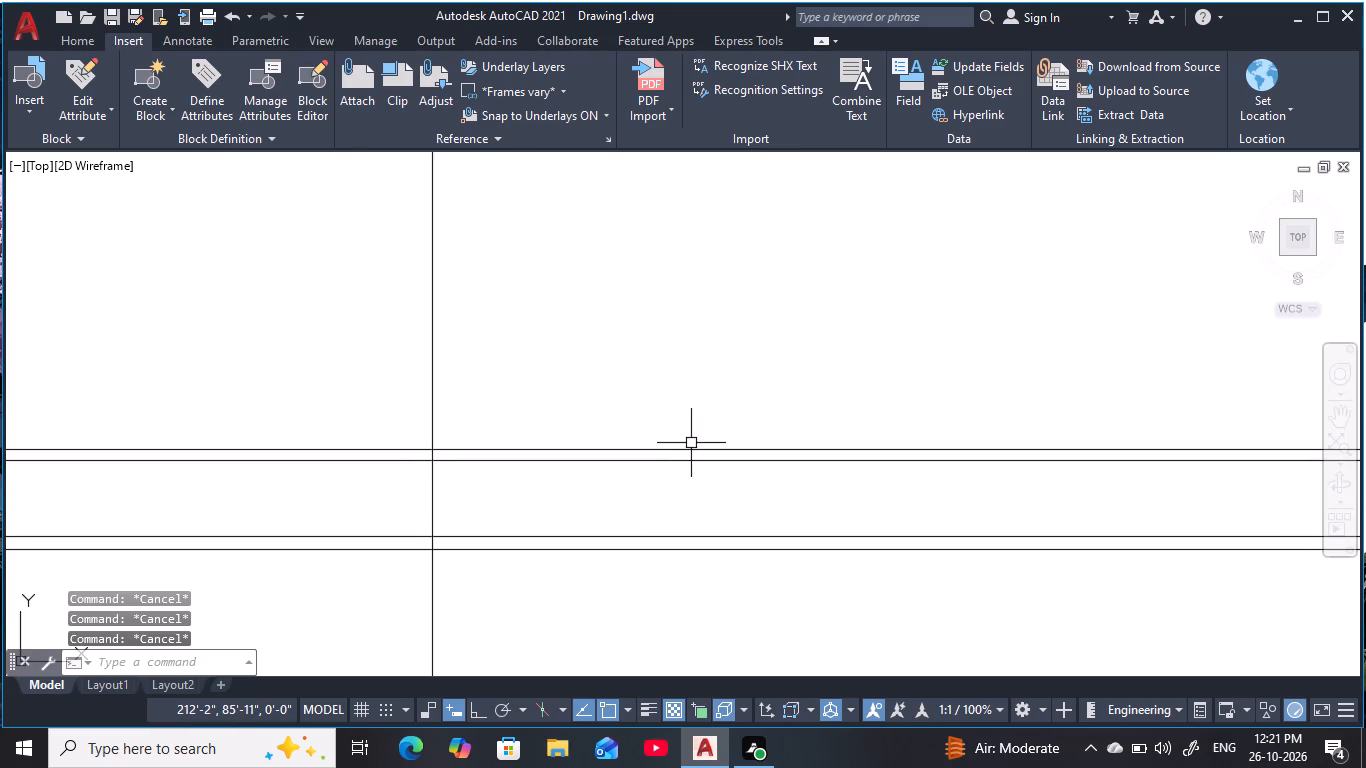
key(Escape)
key(Escape)
key(Escape)
key(Escape)
key(Escape)
key(Escape)
key(Escape)
text(o 11')
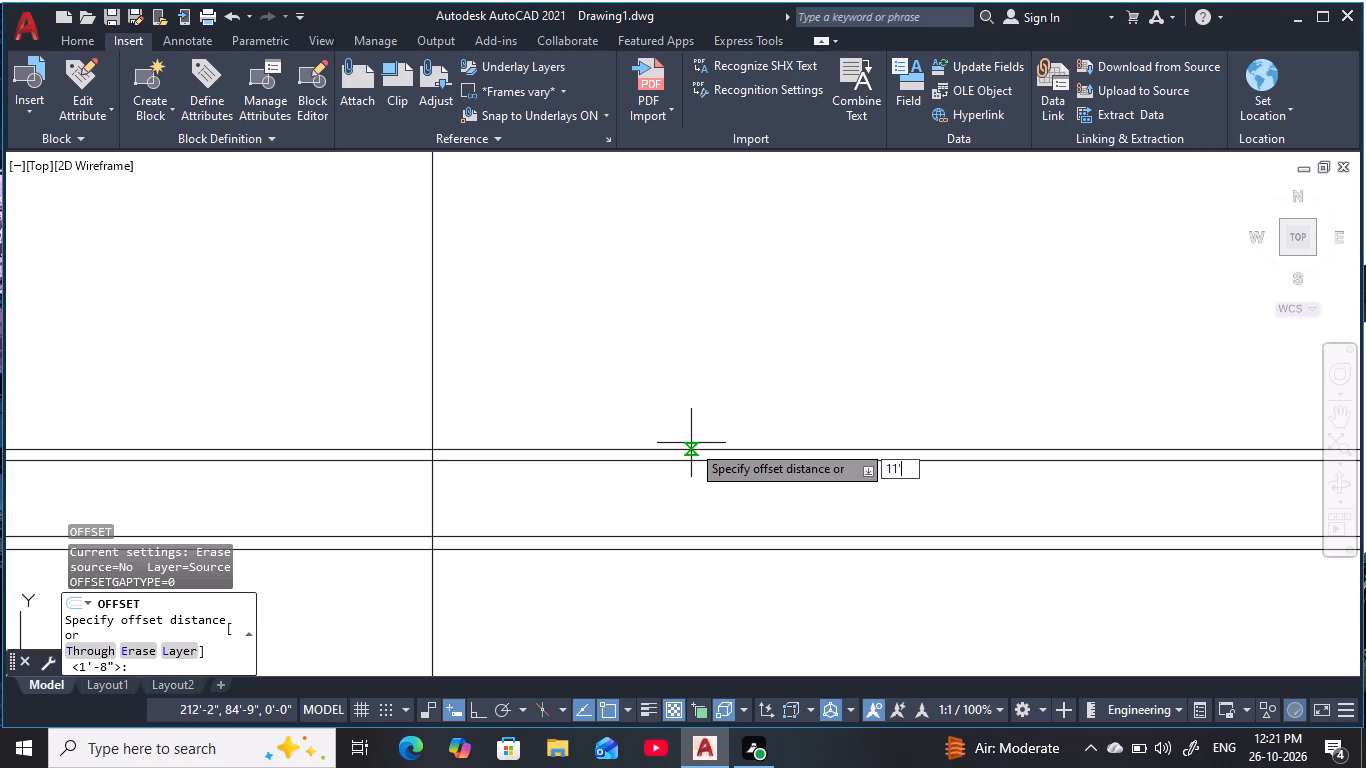
text(6)
key(space)
click(699, 450)
click(690, 316)
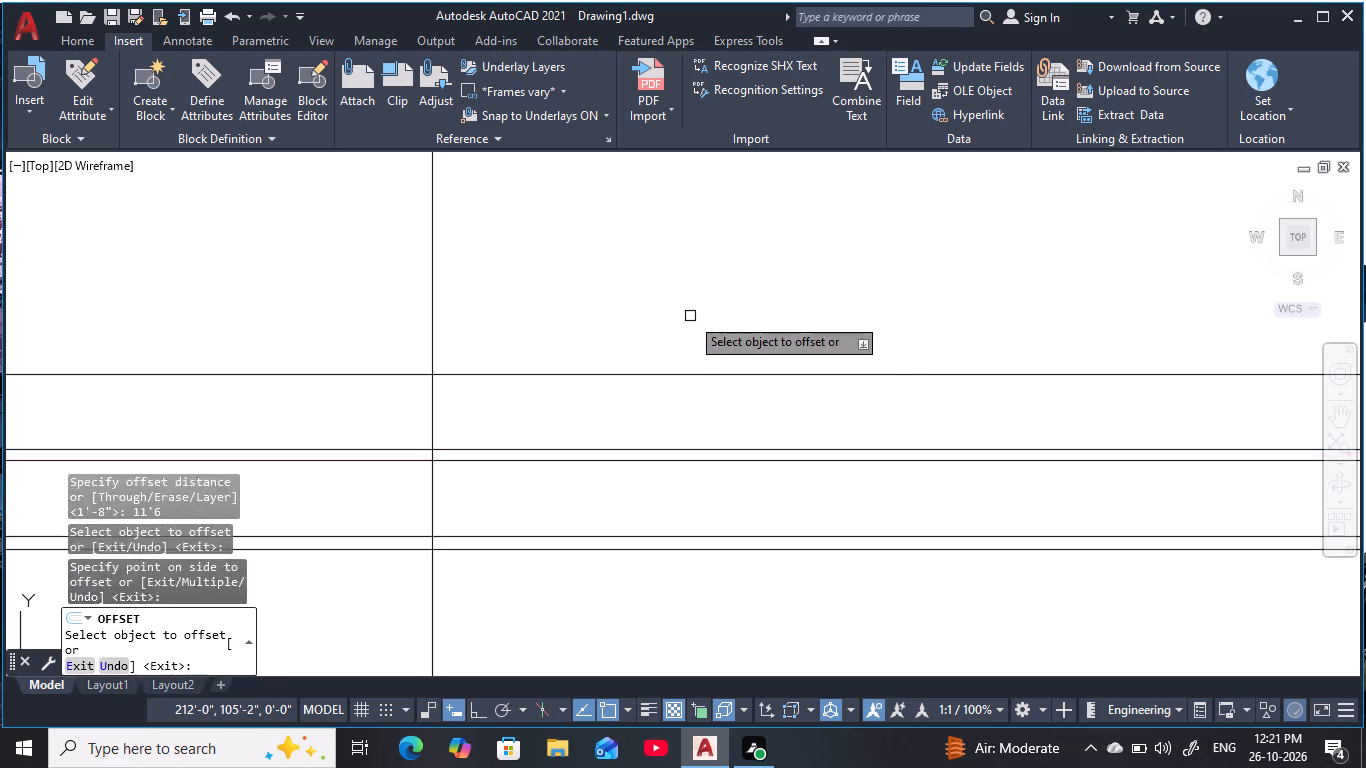
key(Escape)
key(Escape)
key(Escape)
key(Escape)
Offset the vertical construction line 20' to the right to set the facade width.
middle_drag(681, 342, 697, 400)
key(Escape)
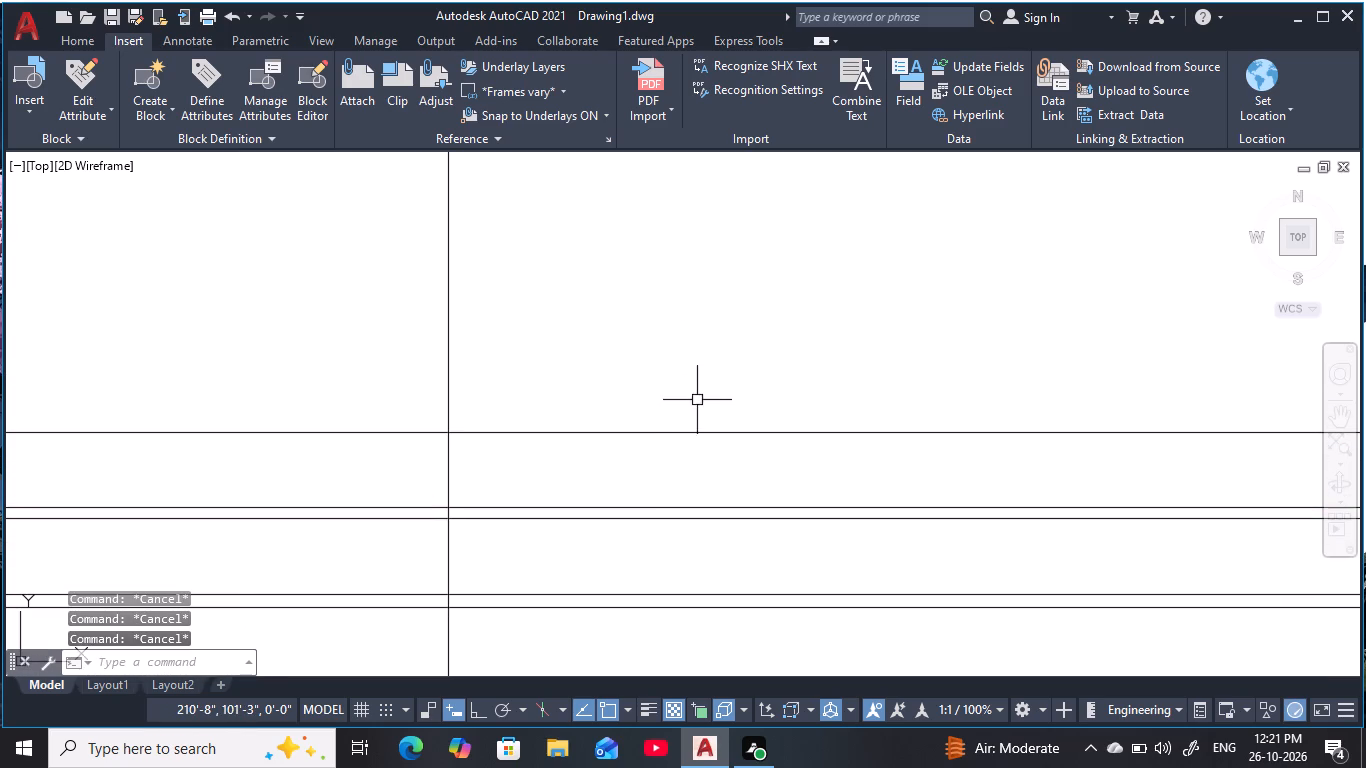
key(Escape)
key(Escape)
key(Escape)
key(Escape)
key(Escape)
key(Escape)
key(Escape)
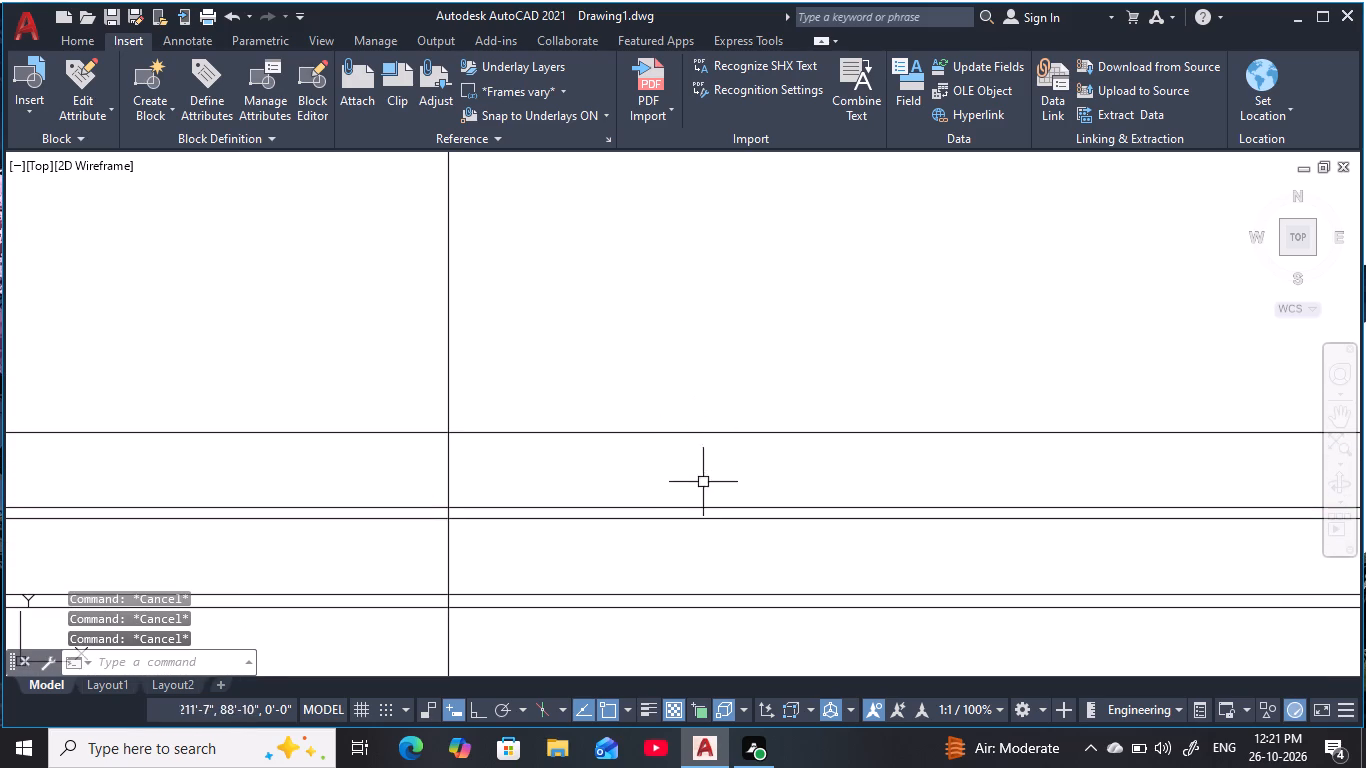
scroll(703, 484, up, 1)
middle_drag(706, 484, 744, 370)
scroll(741, 359, down, 1)
middle_drag(739, 359, 680, 359)
key(Escape)
key(Escape)
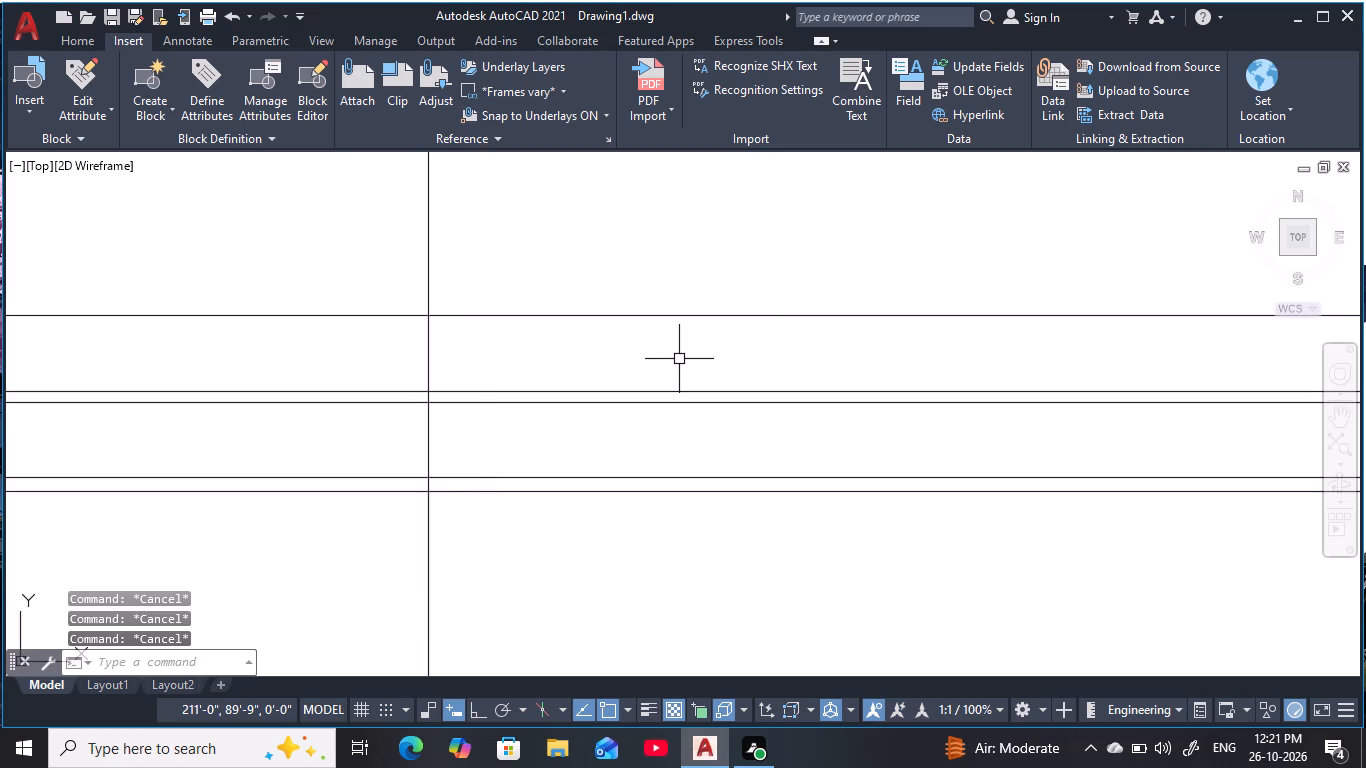
text(o)
key(space)
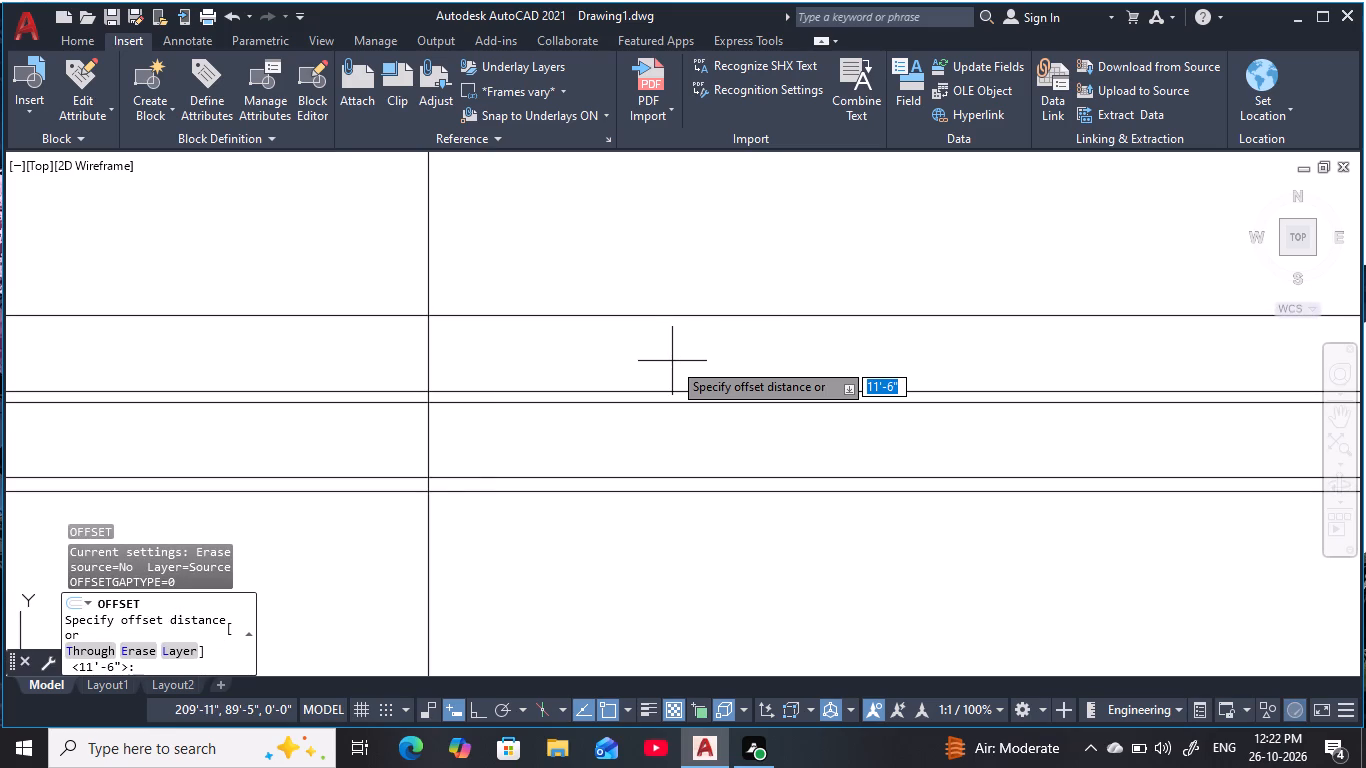
key(2)
key(0)
key(apostrophe)
key(space)
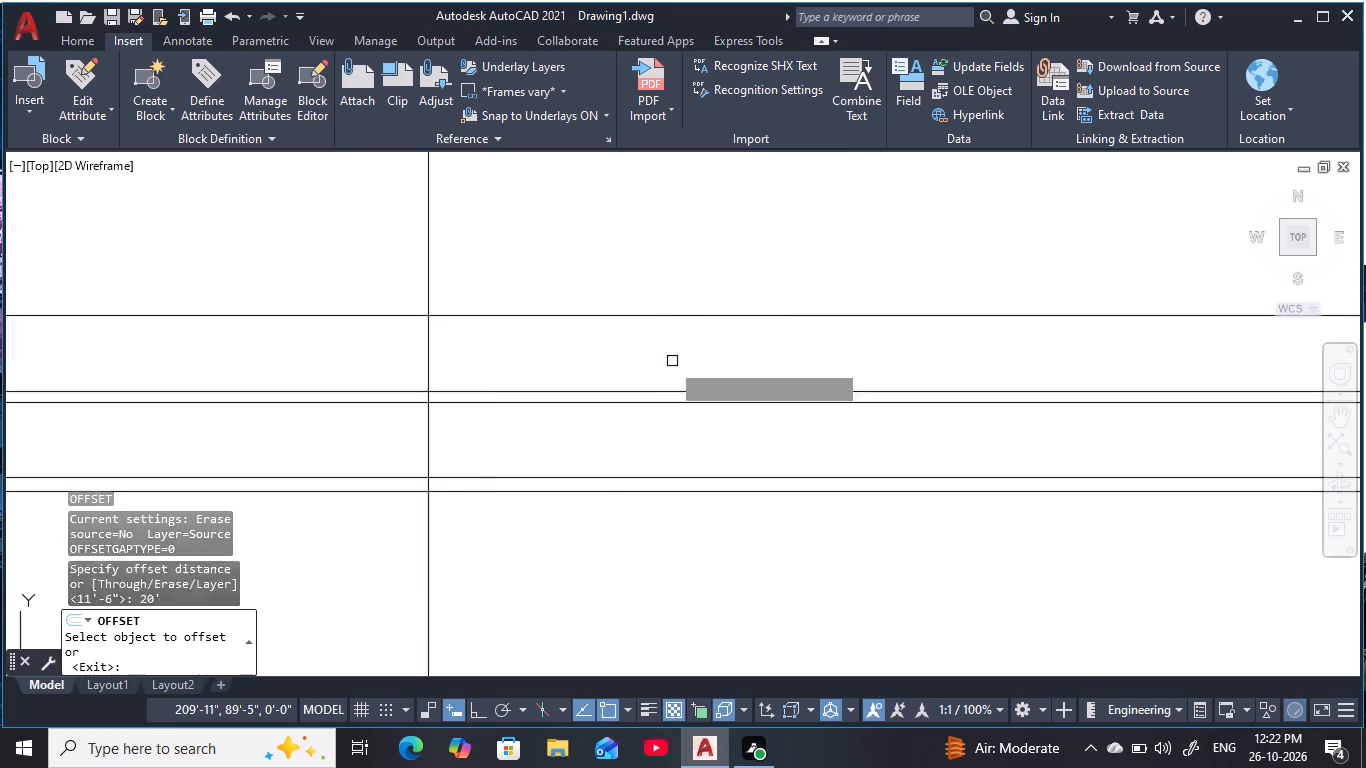
click(432, 459)
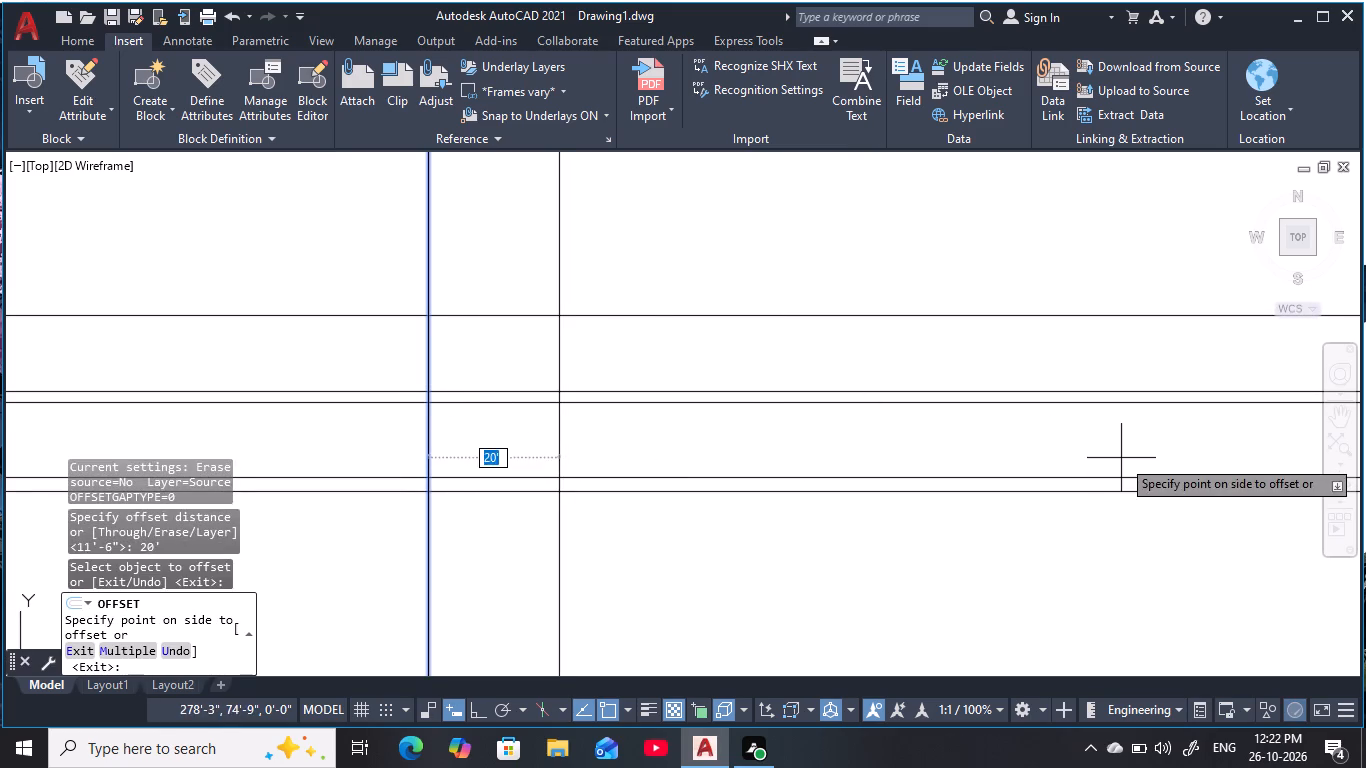
click(1121, 458)
key(Escape)
key(Escape)
key(Escape)
key(Escape)
key(Escape)
Trim the horizontal lines outside the two vertical lines and the vertical lines below the base line.
text(tr)
key(space)
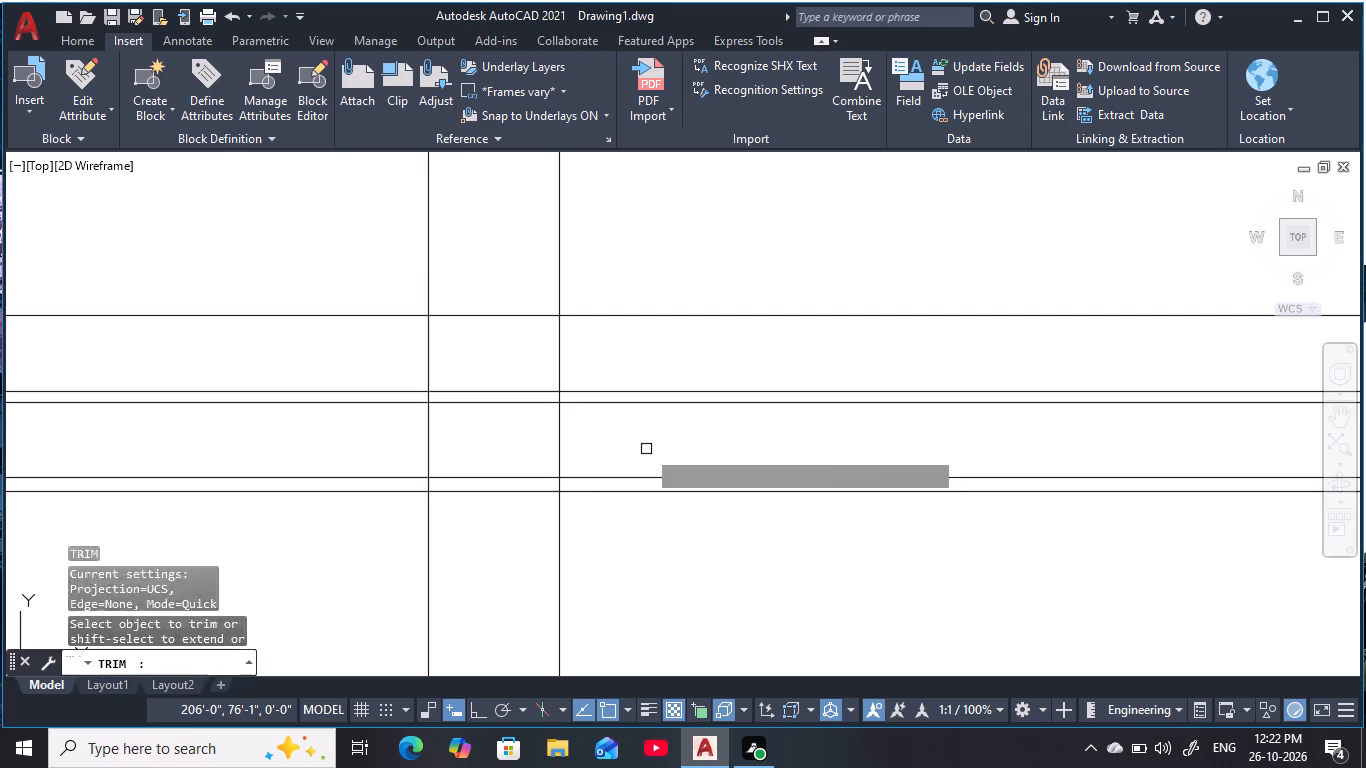
click(713, 558)
click(688, 245)
click(384, 535)
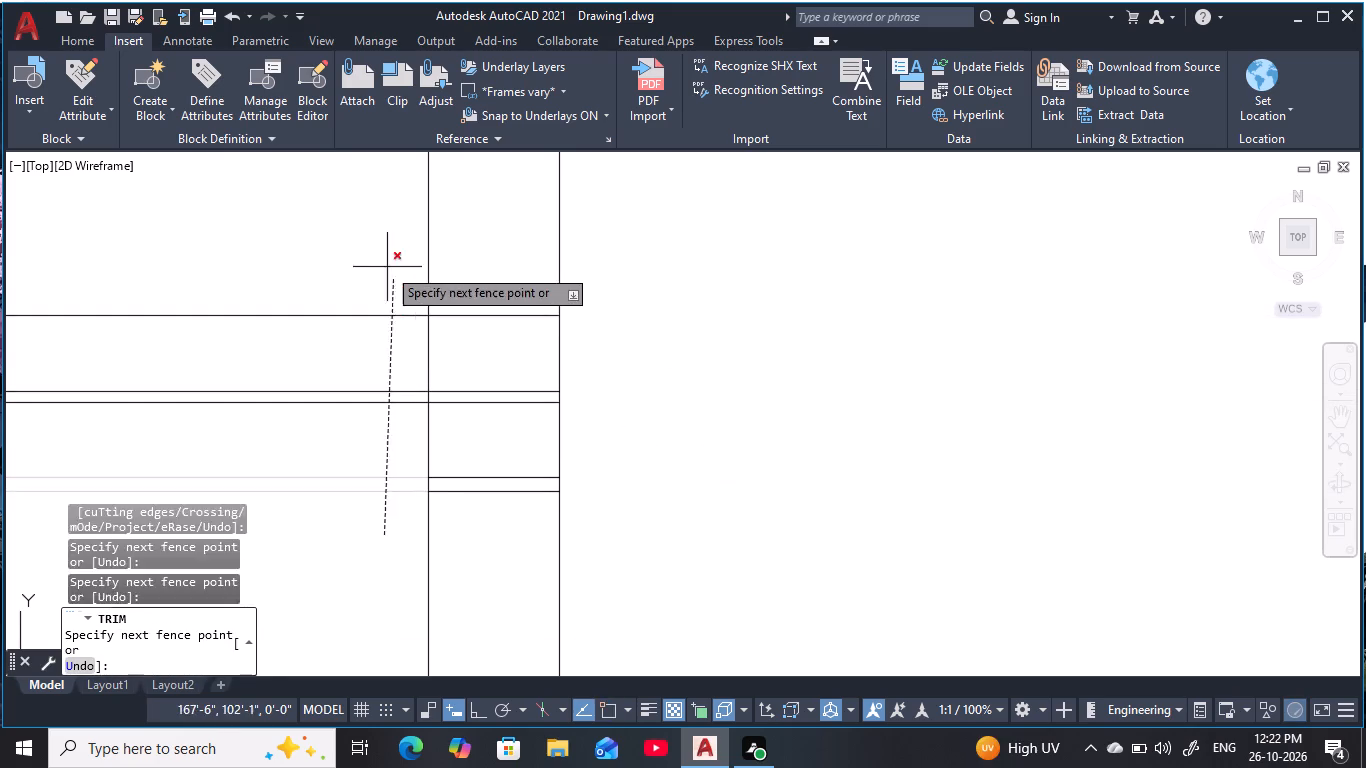
click(385, 259)
drag(390, 575, 444, 575)
click(629, 600)
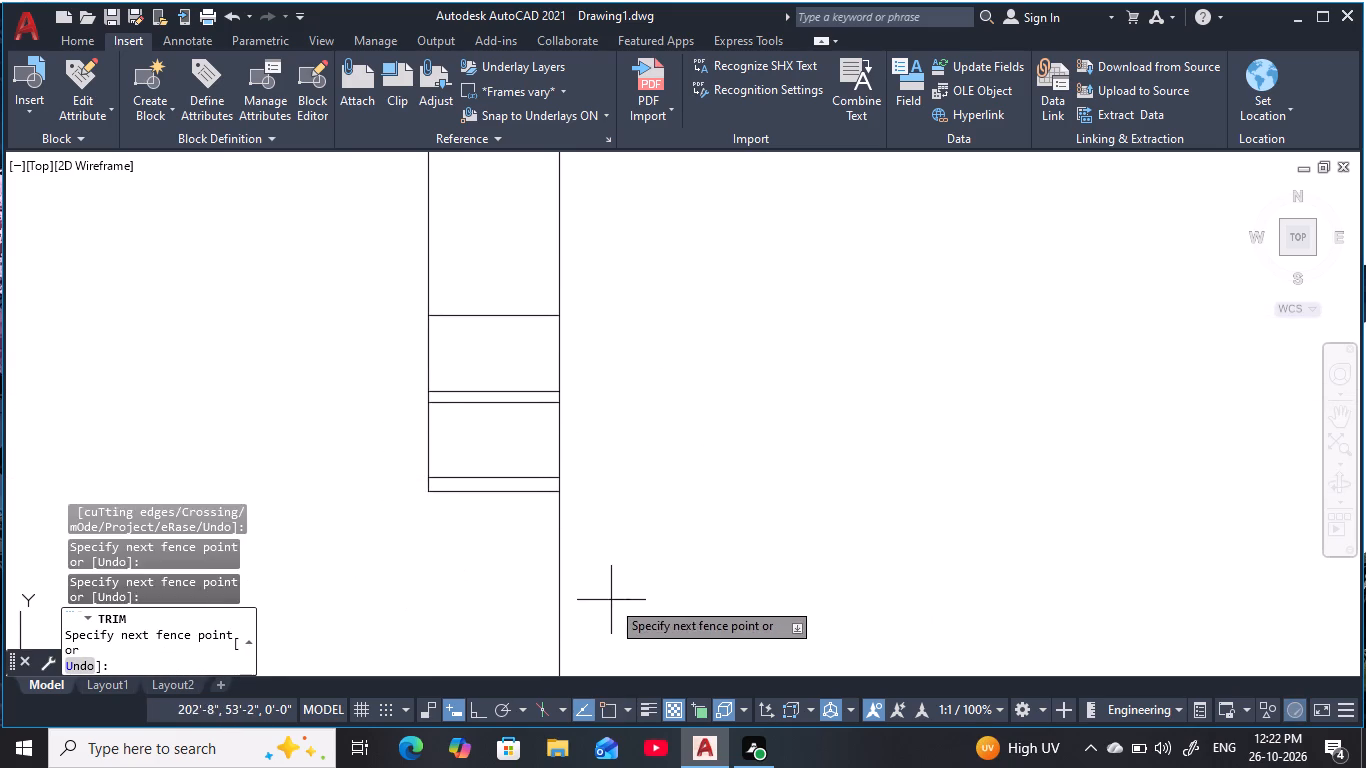
click(563, 599)
drag(306, 553, 345, 546)
click(730, 562)
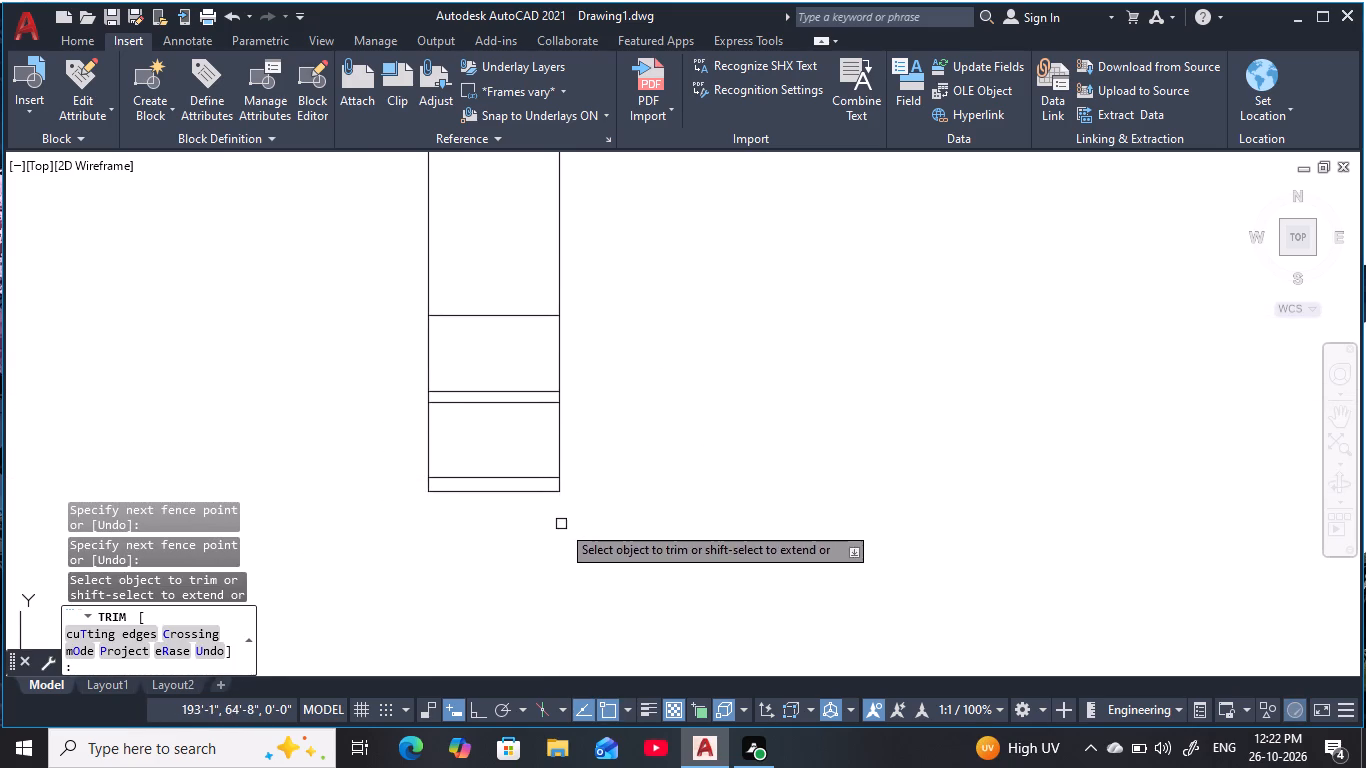
key(Escape)
key(Escape)
key(Escape)
key(Escape)
key(Escape)
key(Escape)
key(Escape)
key(Escape)
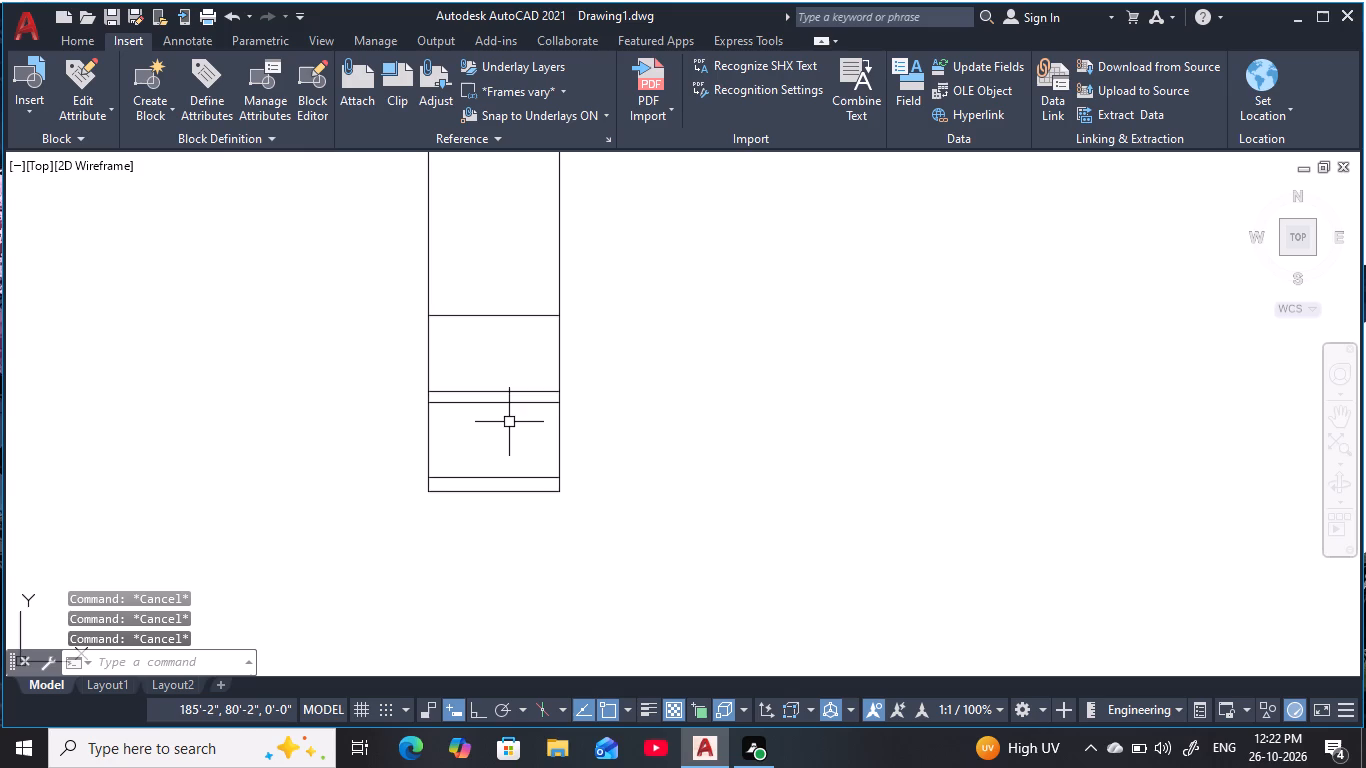
Offset the right-hand vertical line 9" inward to mark the wall thickness.
scroll(494, 431, up, 2)
middle_drag(500, 441, 724, 474)
scroll(729, 476, up, 1)
middle_drag(729, 476, 733, 473)
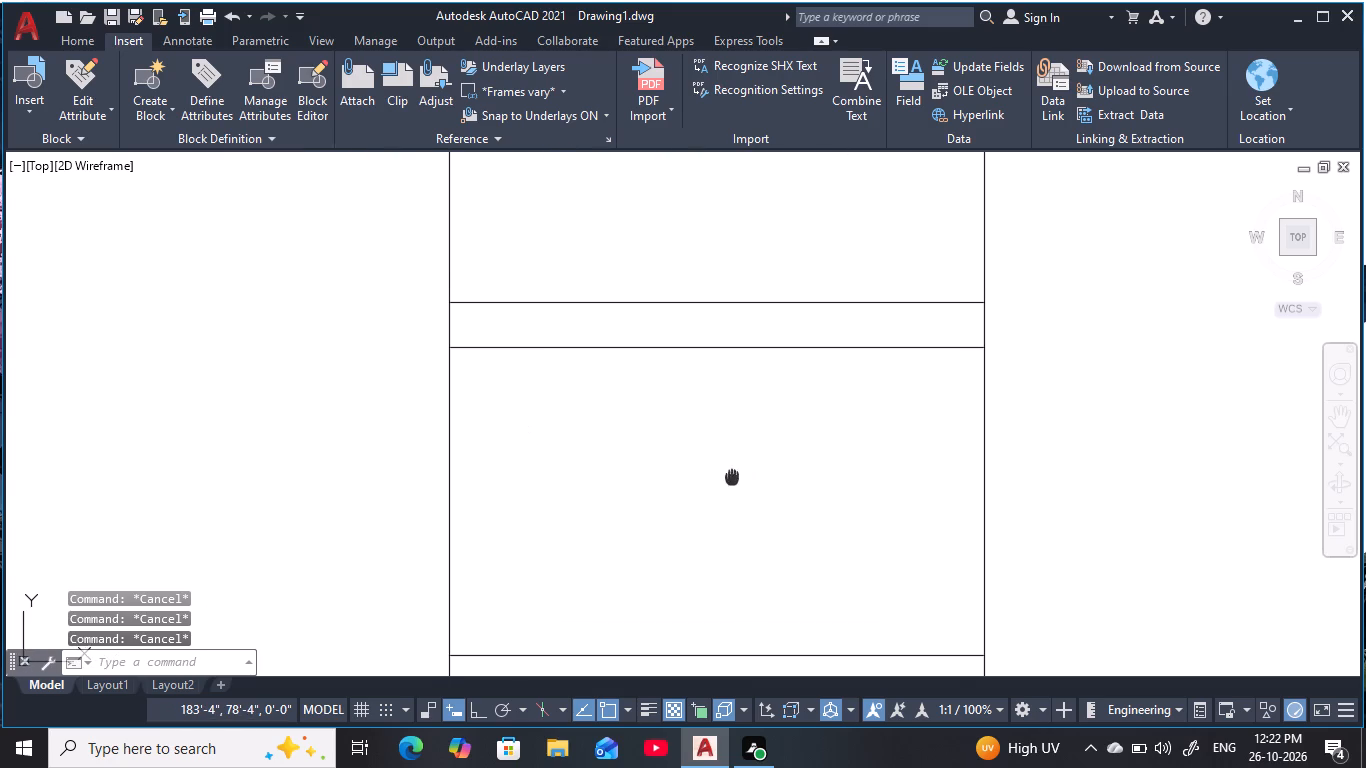
middle_drag(733, 473, 736, 461)
key(Escape)
key(Escape)
key(Escape)
key(Escape)
key(Escape)
key(Escape)
key(Escape)
key(Escape)
key(Escape)
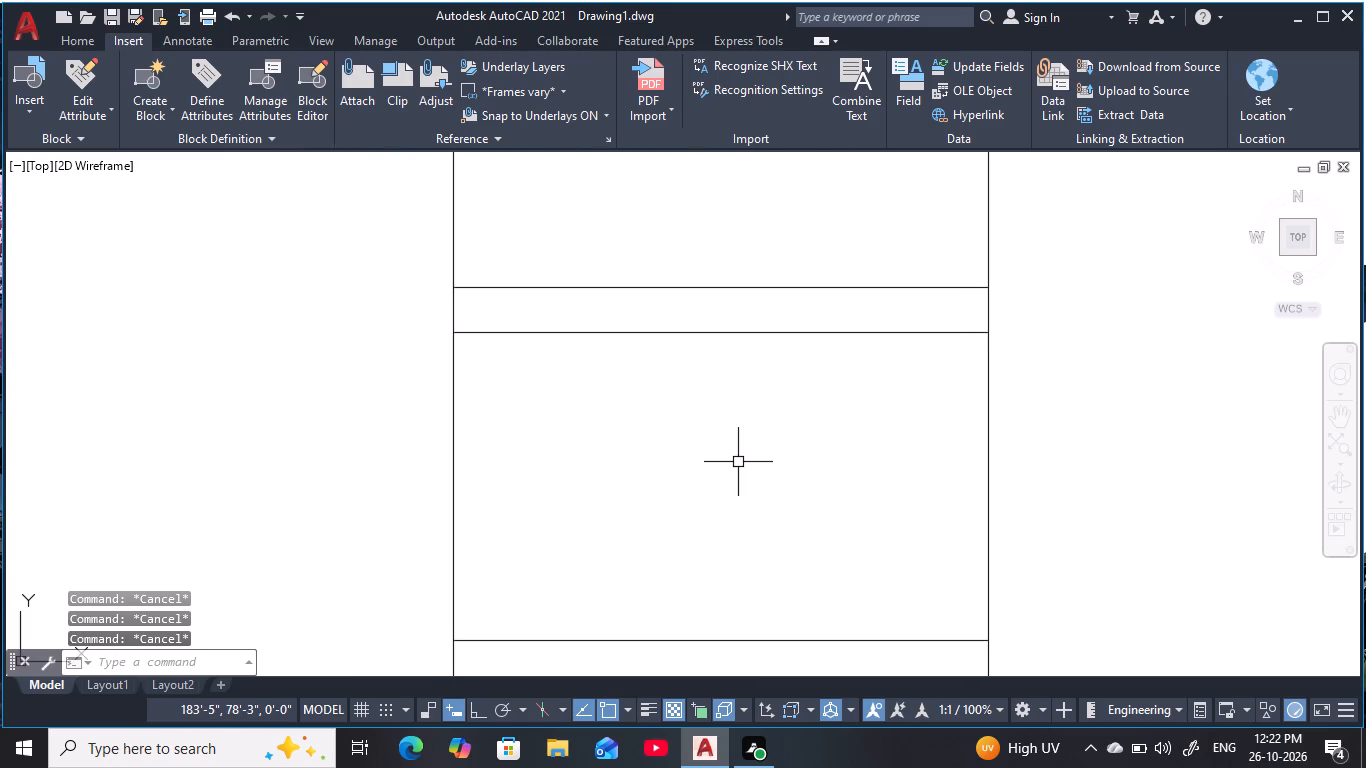
key(Escape)
key(Escape)
key(Escape)
scroll(738, 462, down, 1)
middle_drag(738, 462, 730, 447)
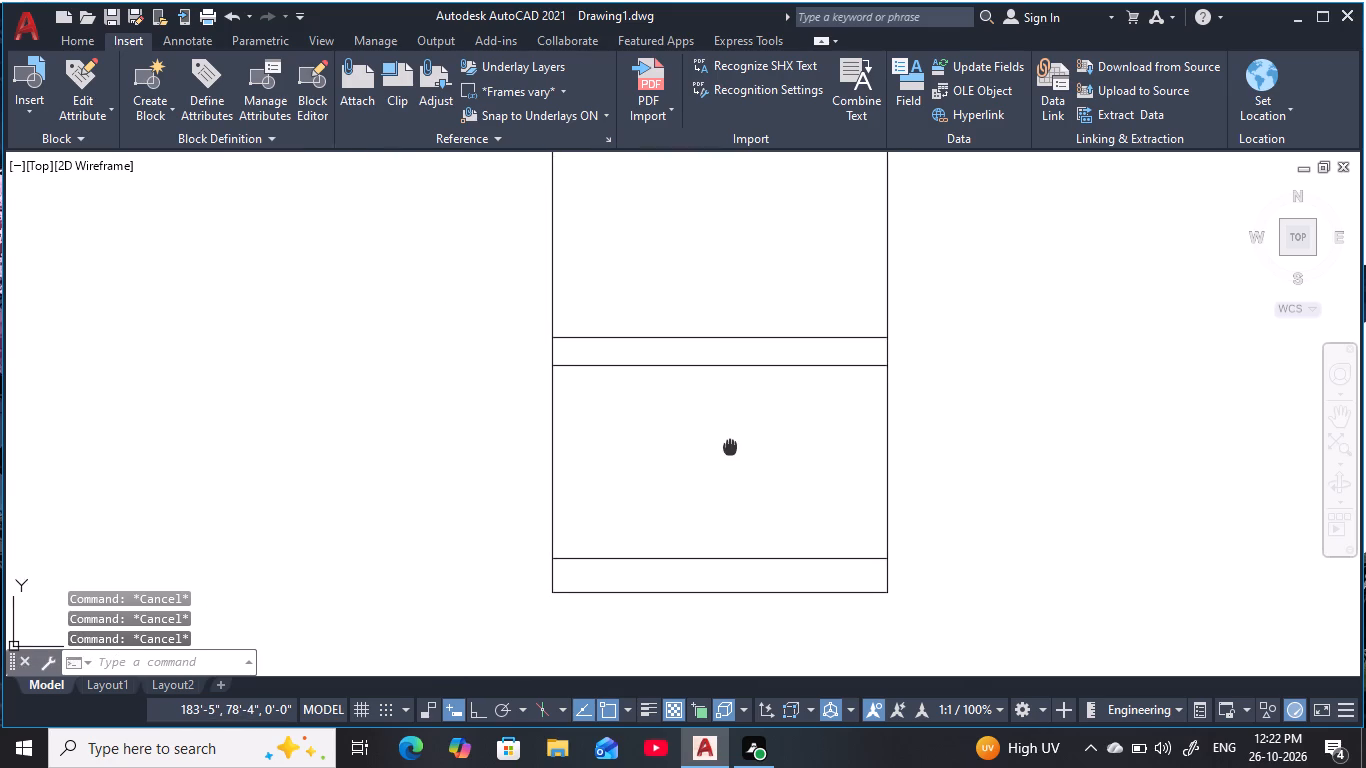
middle_drag(730, 447, 730, 446)
key(Escape)
key(Escape)
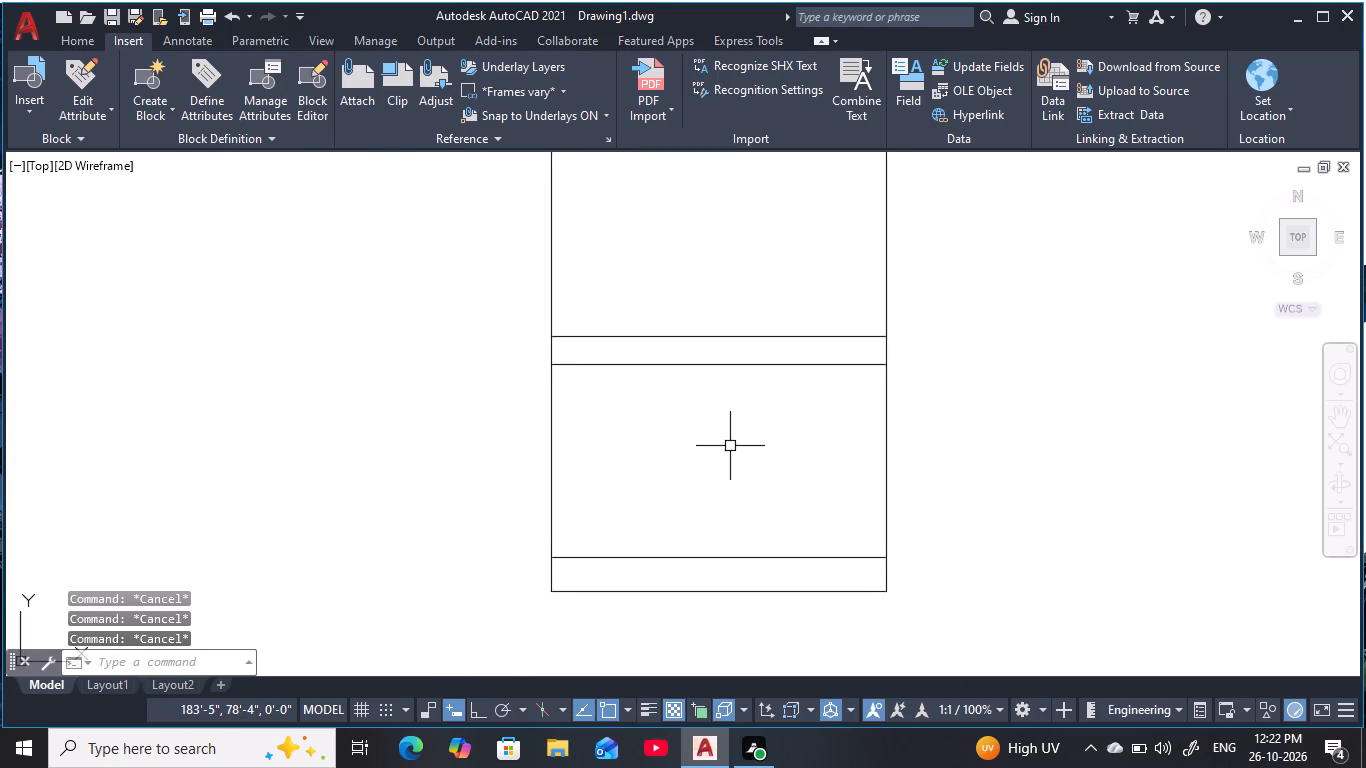
key(Escape)
text(o 9)
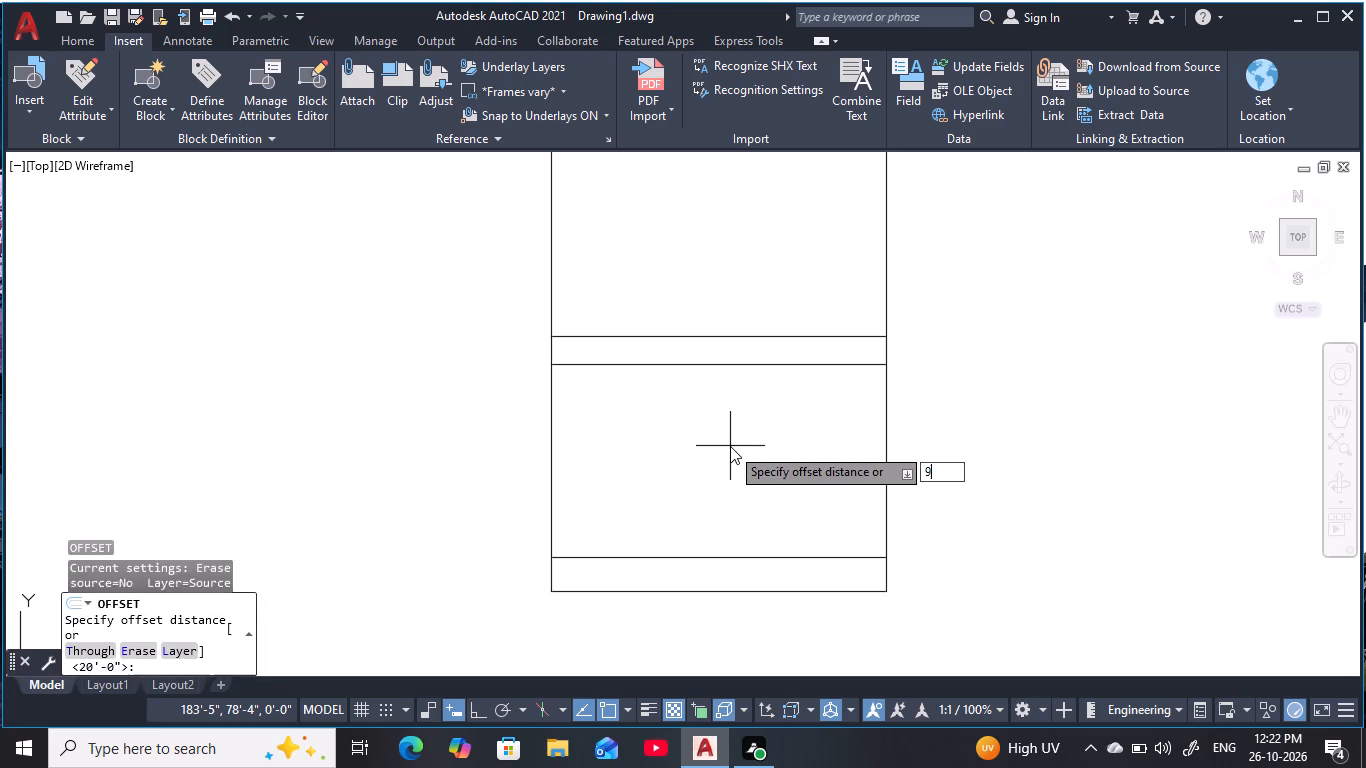
key(space)
click(883, 461)
click(758, 481)
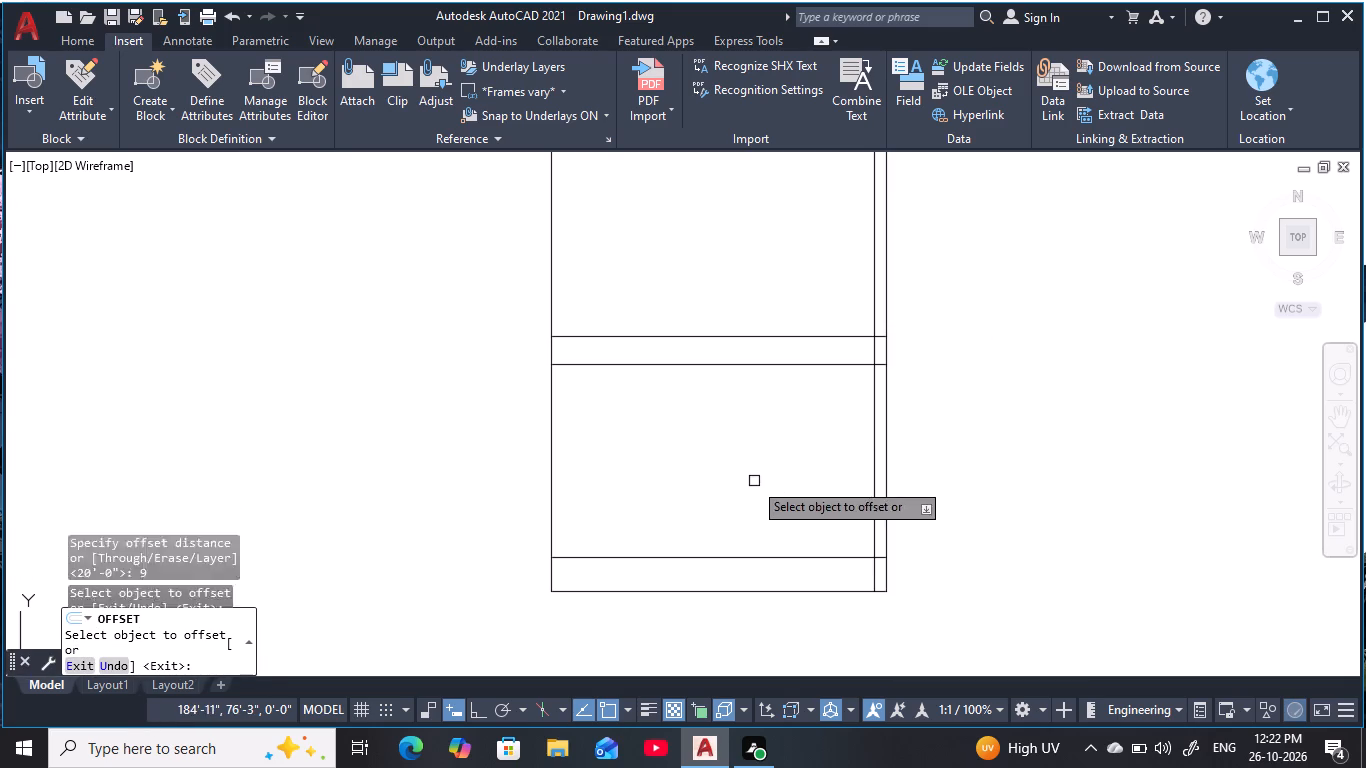
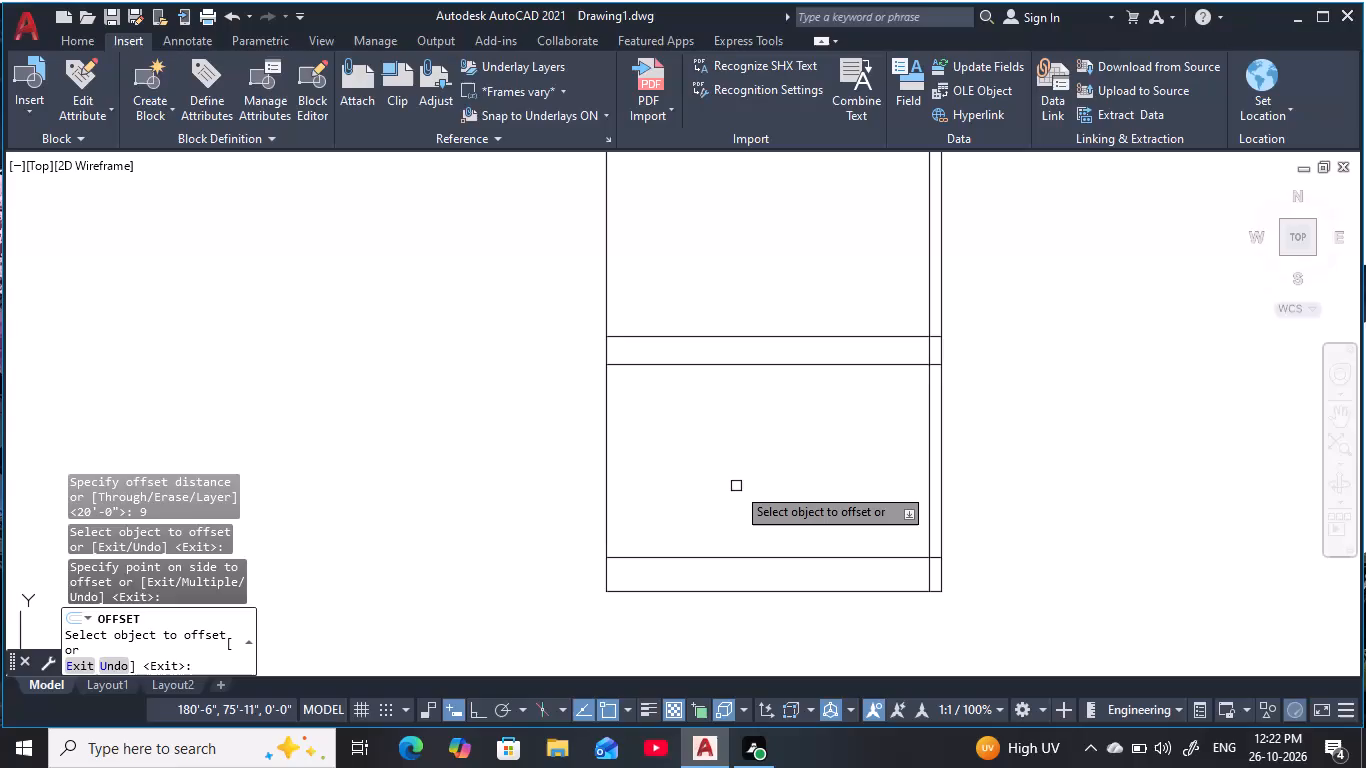
Offset the inner line of the right-hand wall 8'10" to the left across the facade.
key(Escape)
key(Escape)
key(Escape)
key(Escape)
key(Escape)
key(Escape)
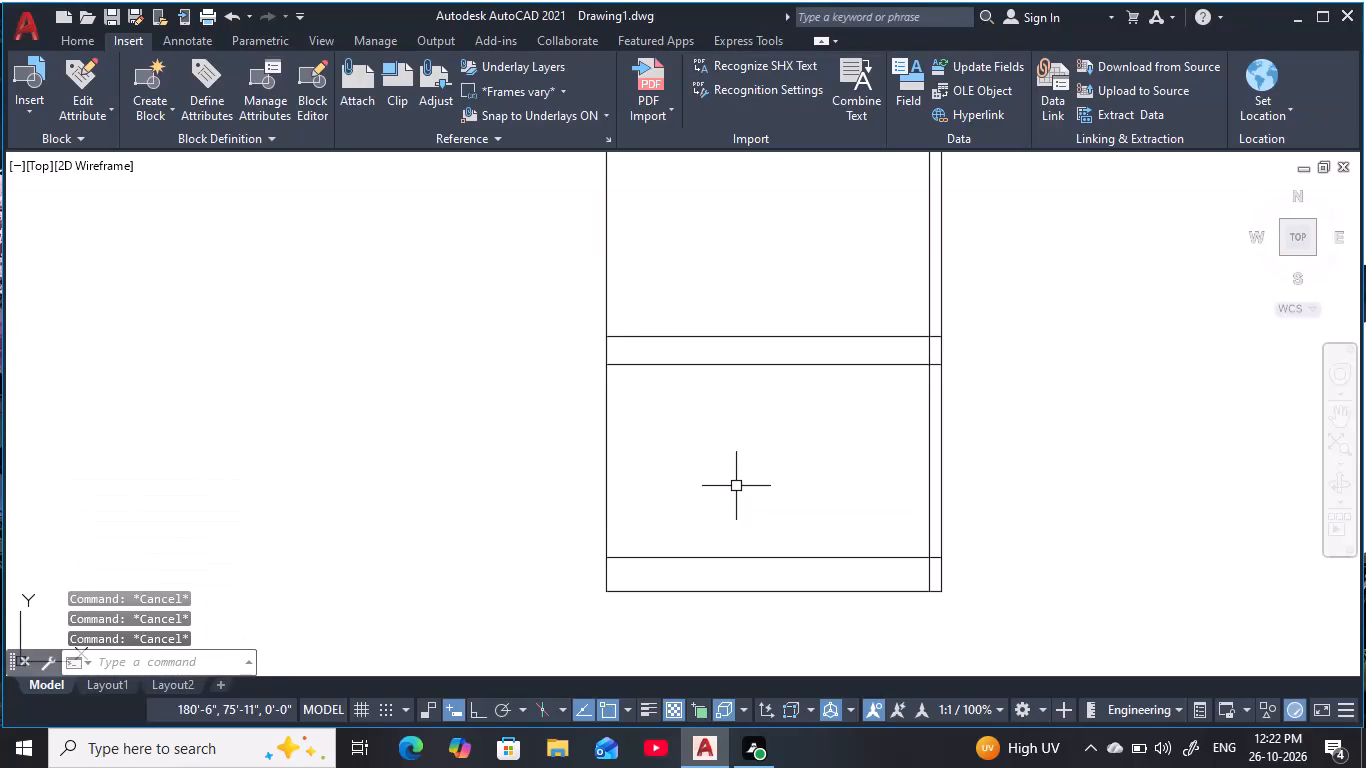
key(Escape)
text(o)
key(space)
key(8)
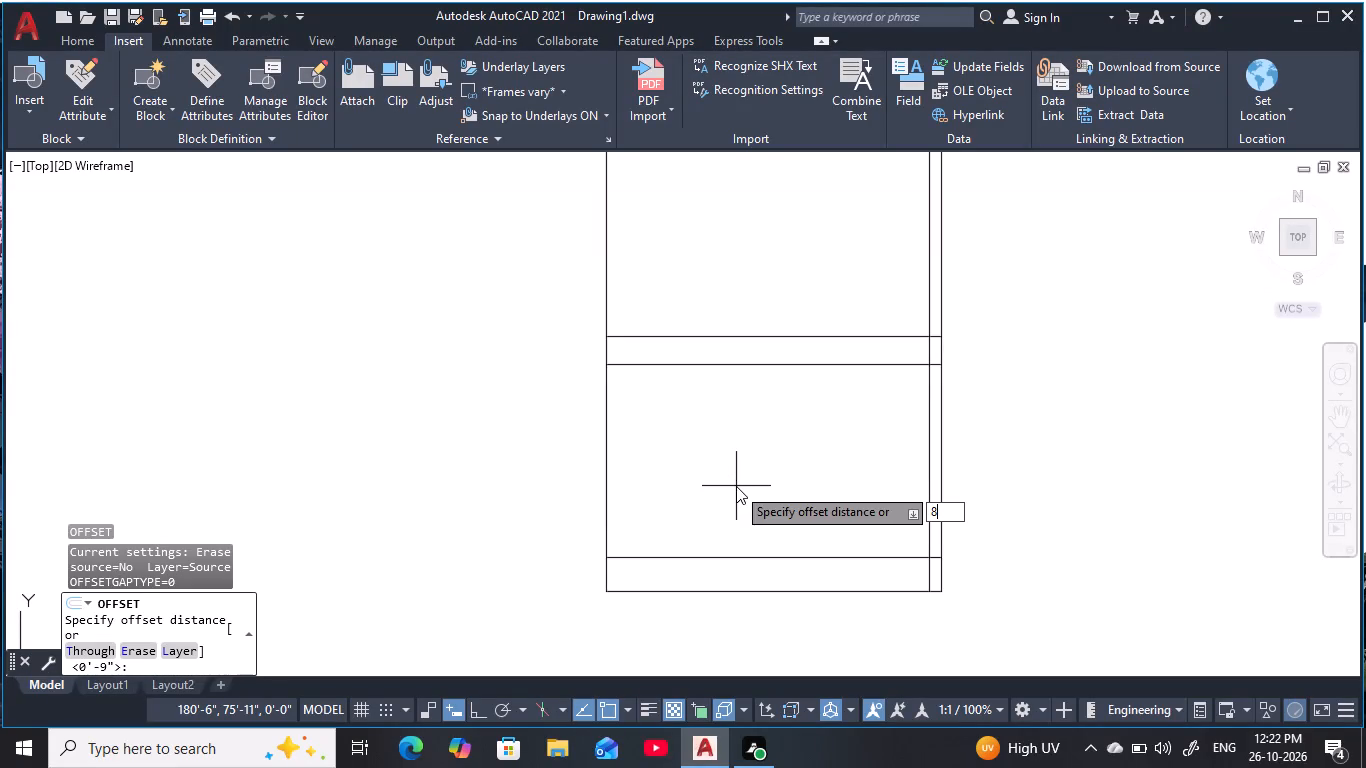
key(apostrophe)
text(10)
key(space)
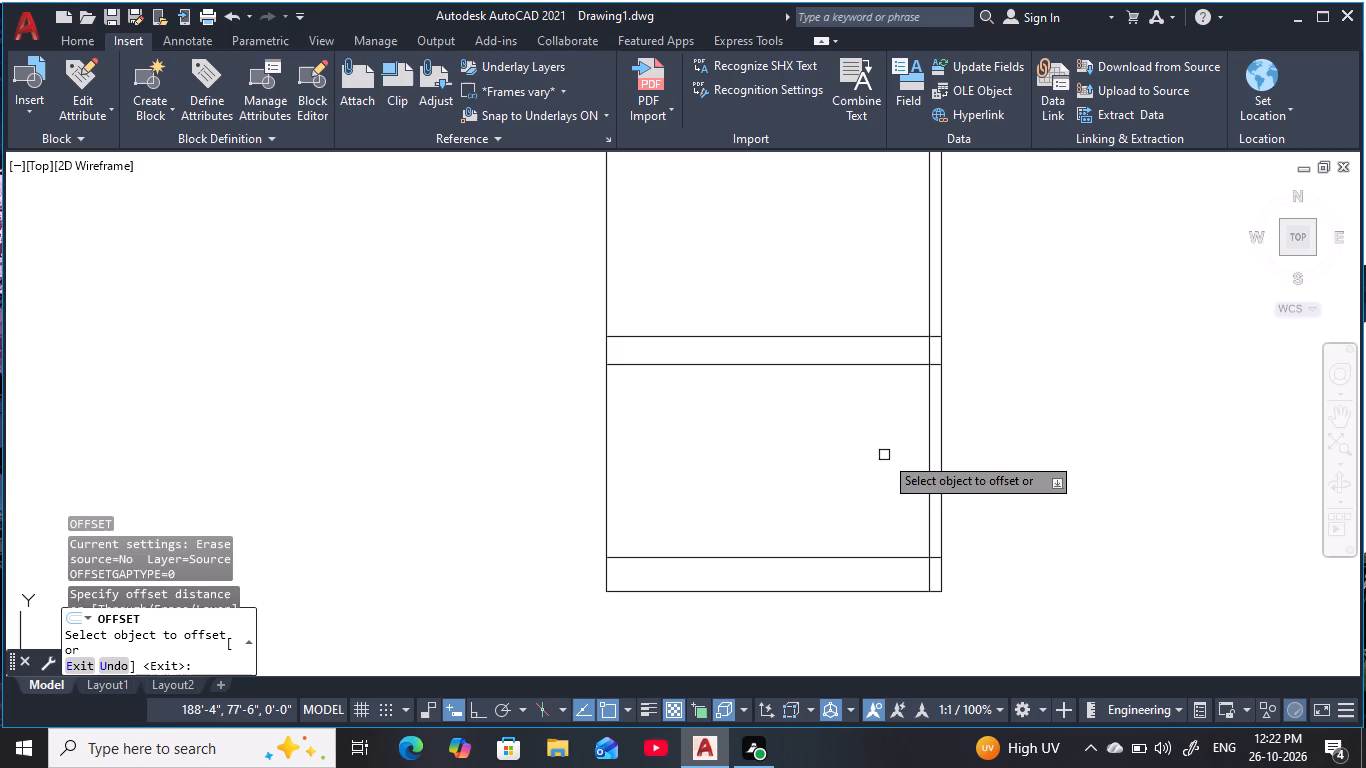
click(925, 470)
click(673, 493)
key(Escape)
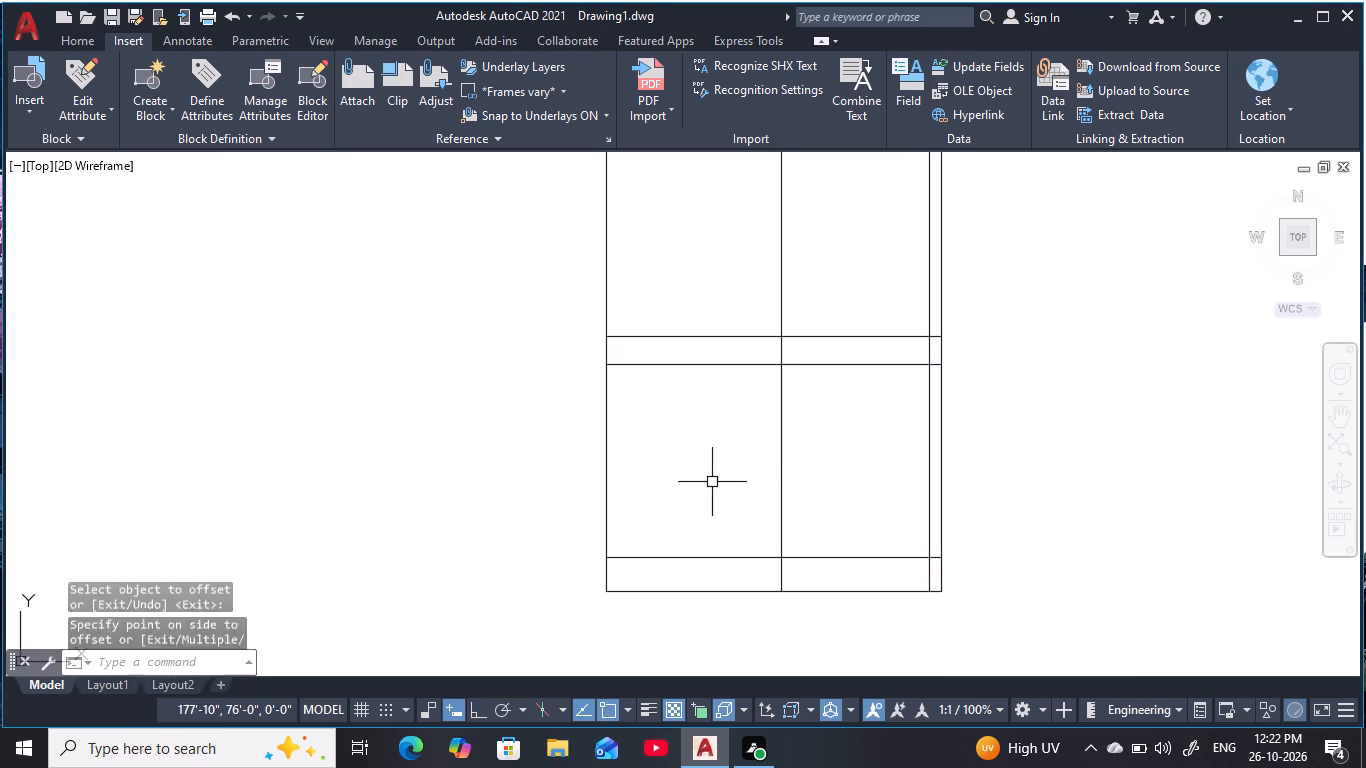
key(Escape)
key(Escape)
key(Escape)
key(Escape)
key(Escape)
key(Escape)
Offset the middle vertical line 9" to the left to form the central wall thickness.
middle_drag(748, 481, 759, 483)
text(o 9)
key(space)
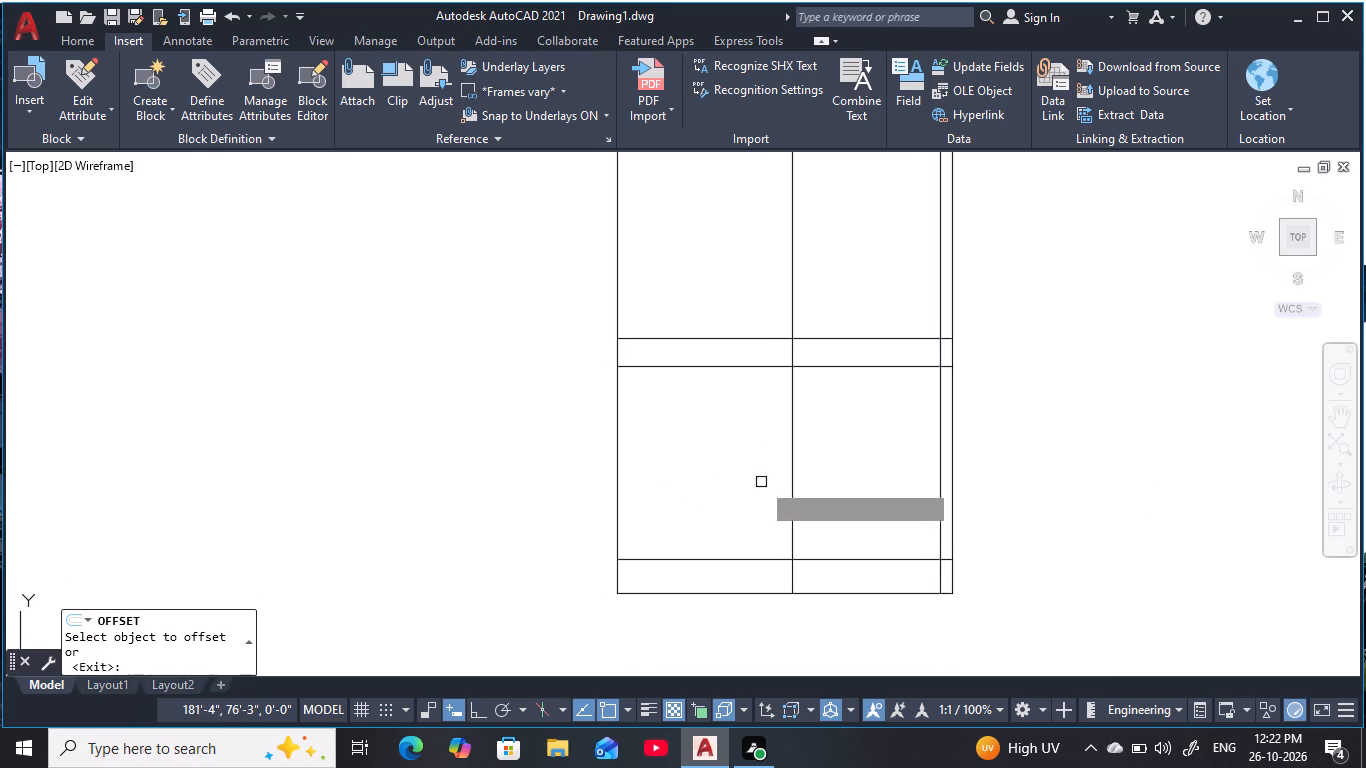
click(792, 492)
click(688, 502)
middle_drag(694, 497, 722, 501)
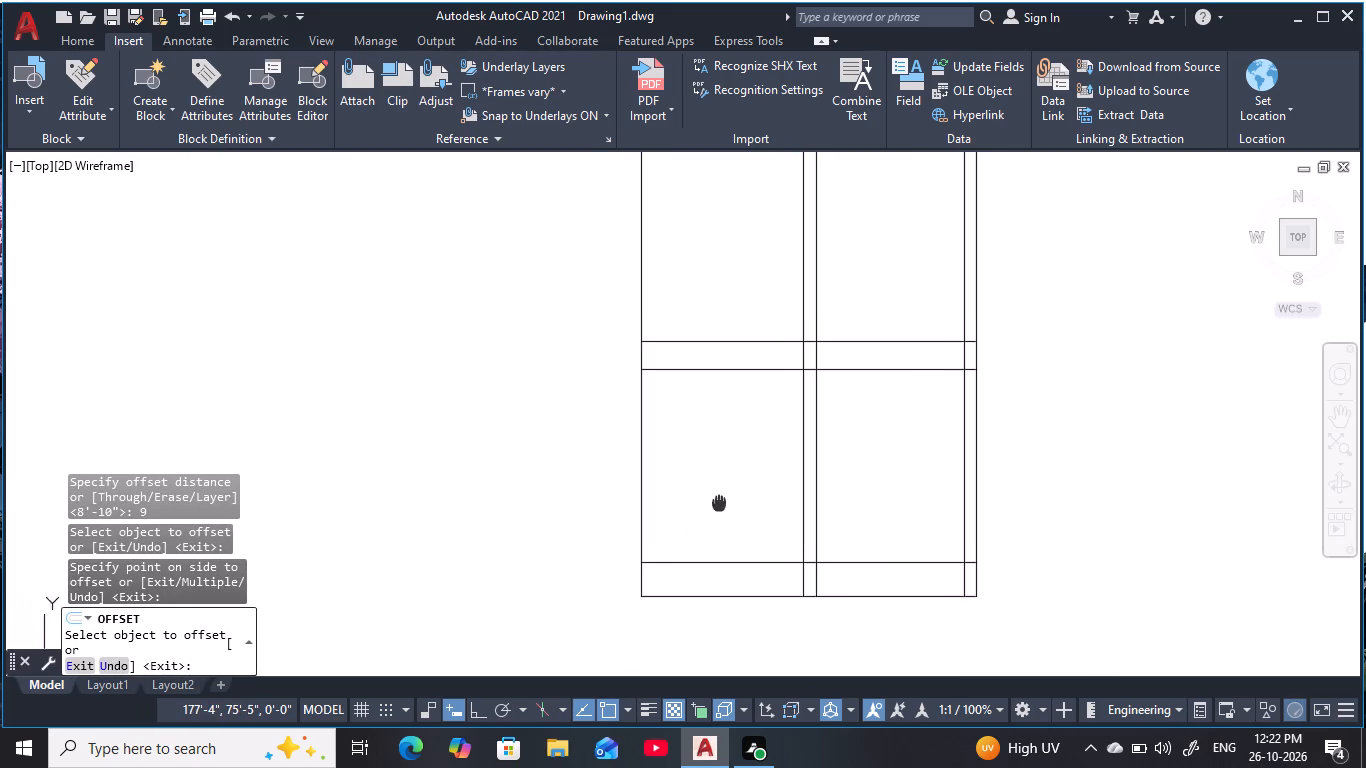
middle_drag(722, 501, 734, 501)
key(Escape)
key(Escape)
key(Escape)
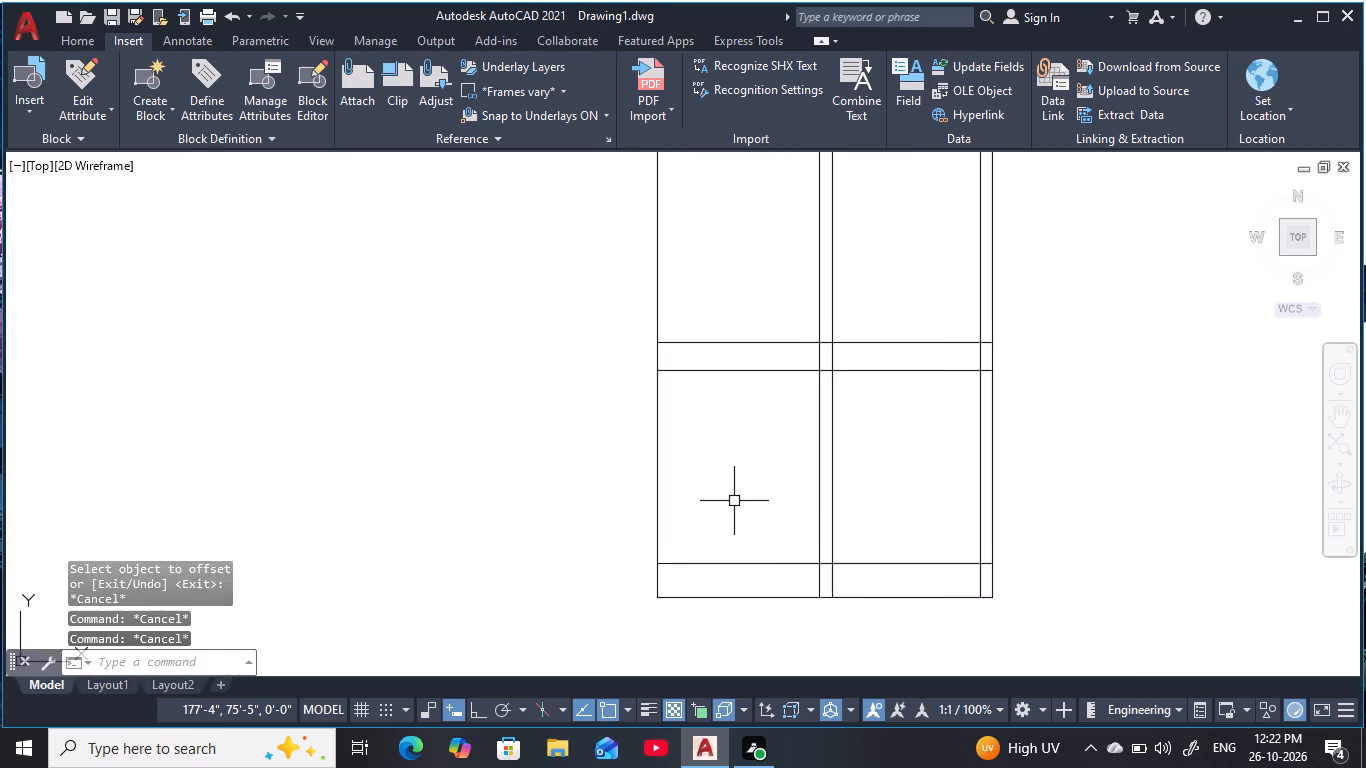
key(Escape)
key(Escape)
Offset the left-hand outer vertical line 1' inward, toward the centre of the facade.
text(o)
key(space)
text(1')
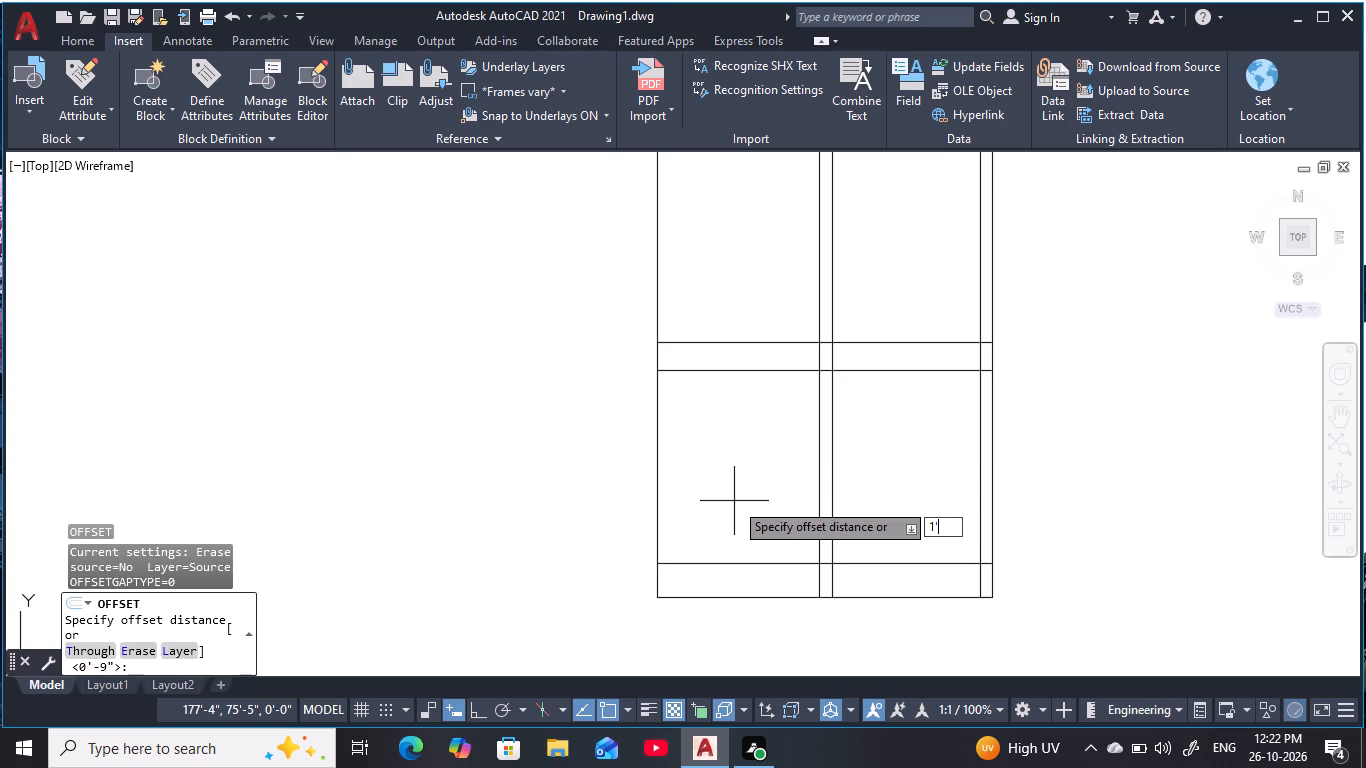
key(space)
click(657, 506)
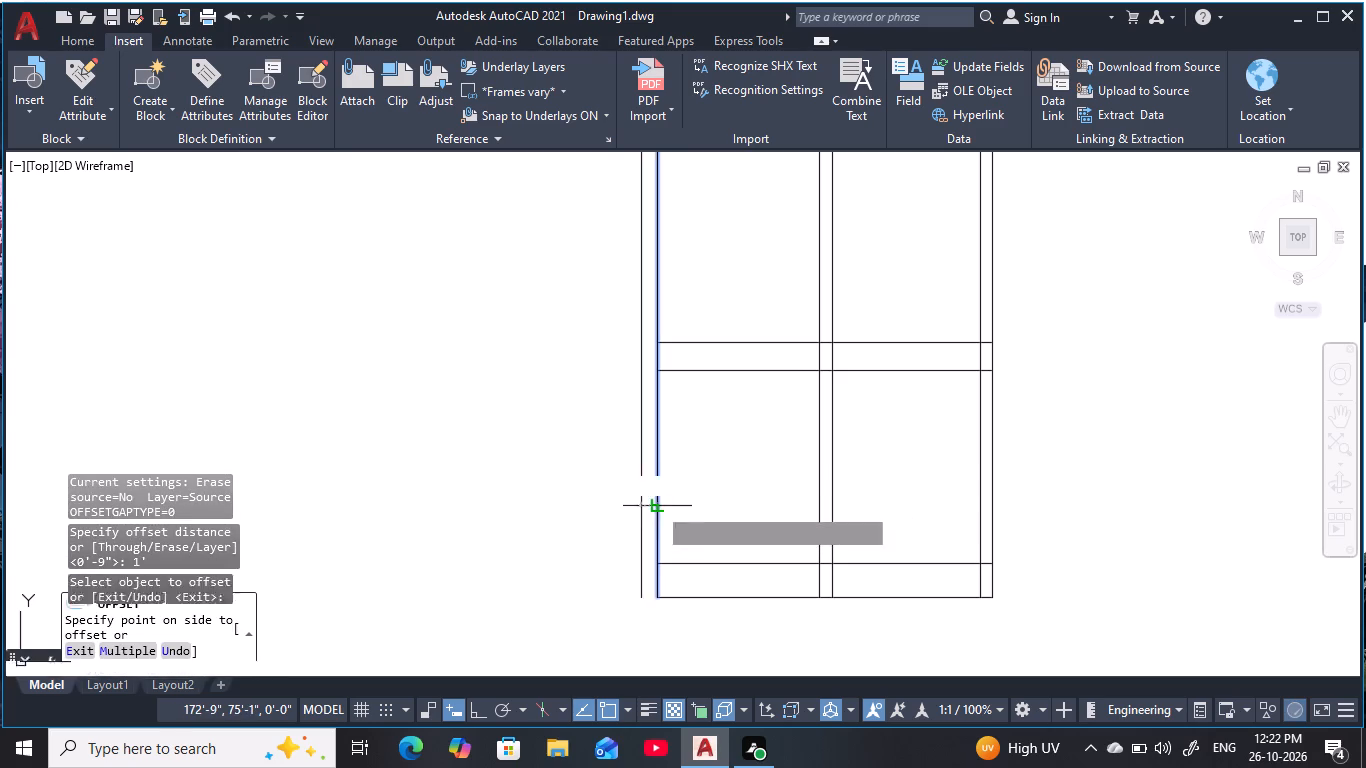
click(740, 507)
key(Escape)
key(Escape)
key(Escape)
key(Escape)
key(Escape)
key(Escape)
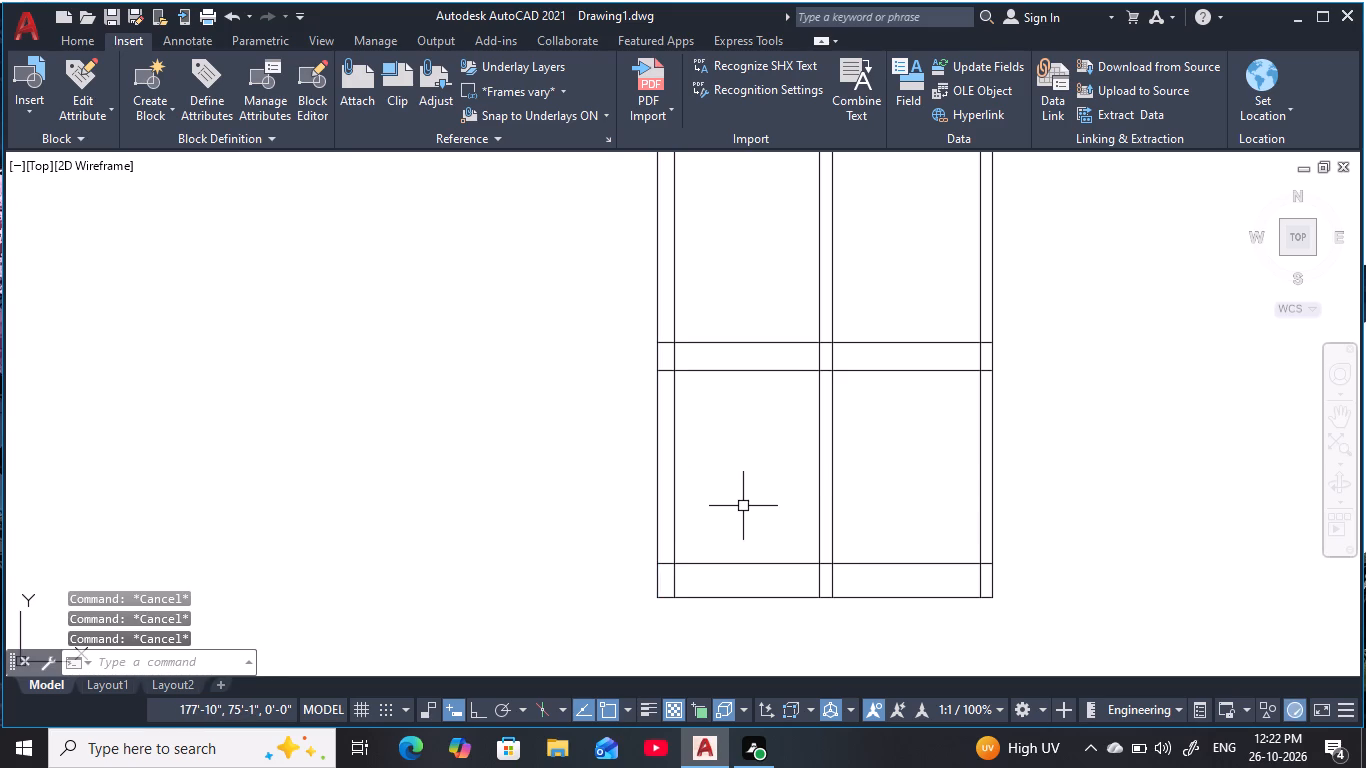
key(Escape)
key(Escape)
key(Escape)
key(Escape)
key(Escape)
key(Escape)
key(Escape)
key(Escape)
key(Escape)
key(Escape)
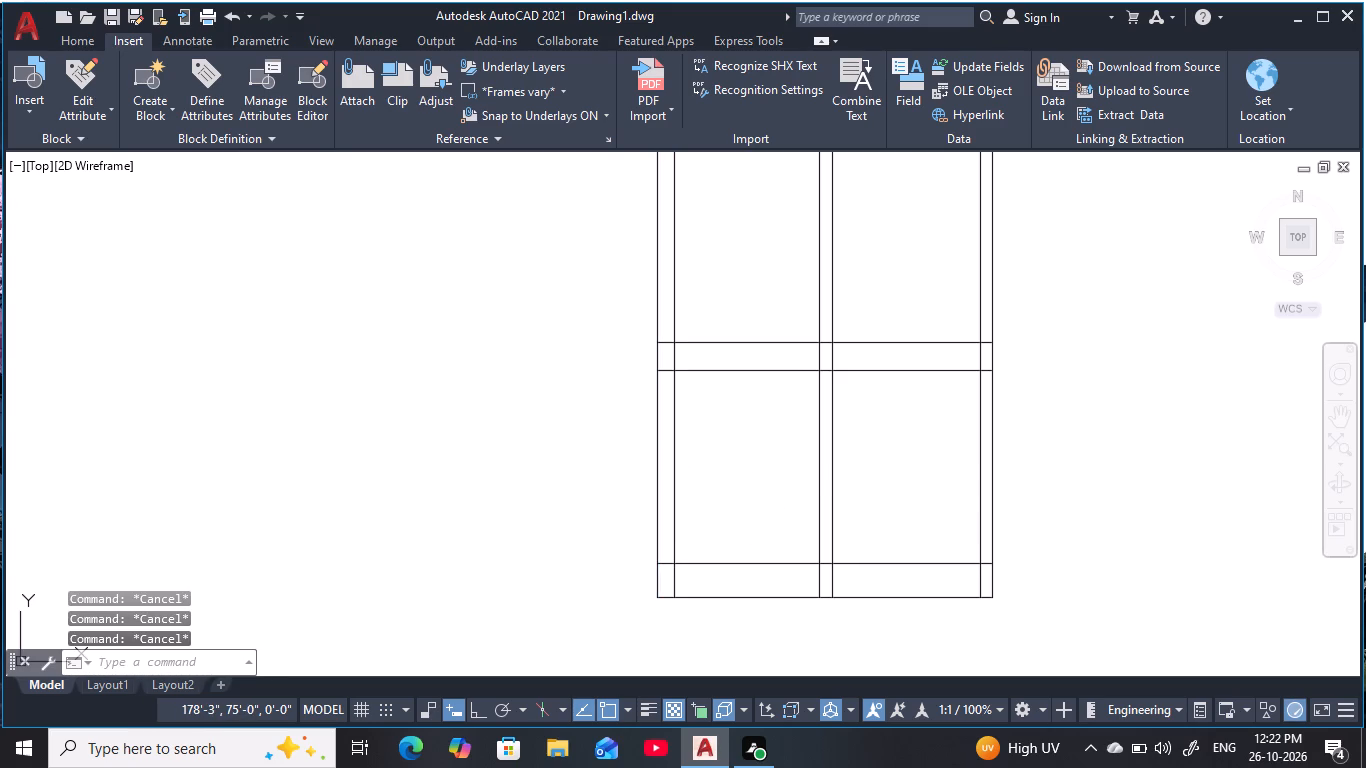
key(Escape)
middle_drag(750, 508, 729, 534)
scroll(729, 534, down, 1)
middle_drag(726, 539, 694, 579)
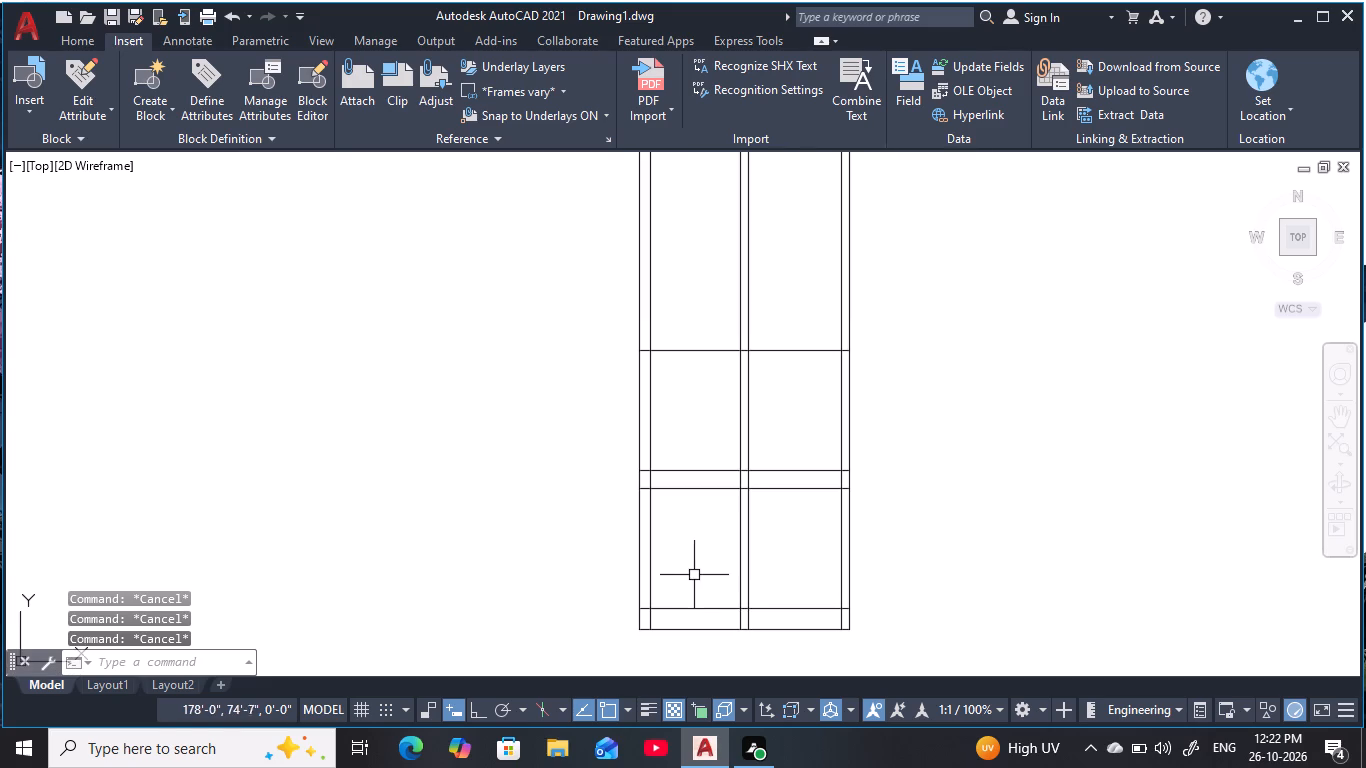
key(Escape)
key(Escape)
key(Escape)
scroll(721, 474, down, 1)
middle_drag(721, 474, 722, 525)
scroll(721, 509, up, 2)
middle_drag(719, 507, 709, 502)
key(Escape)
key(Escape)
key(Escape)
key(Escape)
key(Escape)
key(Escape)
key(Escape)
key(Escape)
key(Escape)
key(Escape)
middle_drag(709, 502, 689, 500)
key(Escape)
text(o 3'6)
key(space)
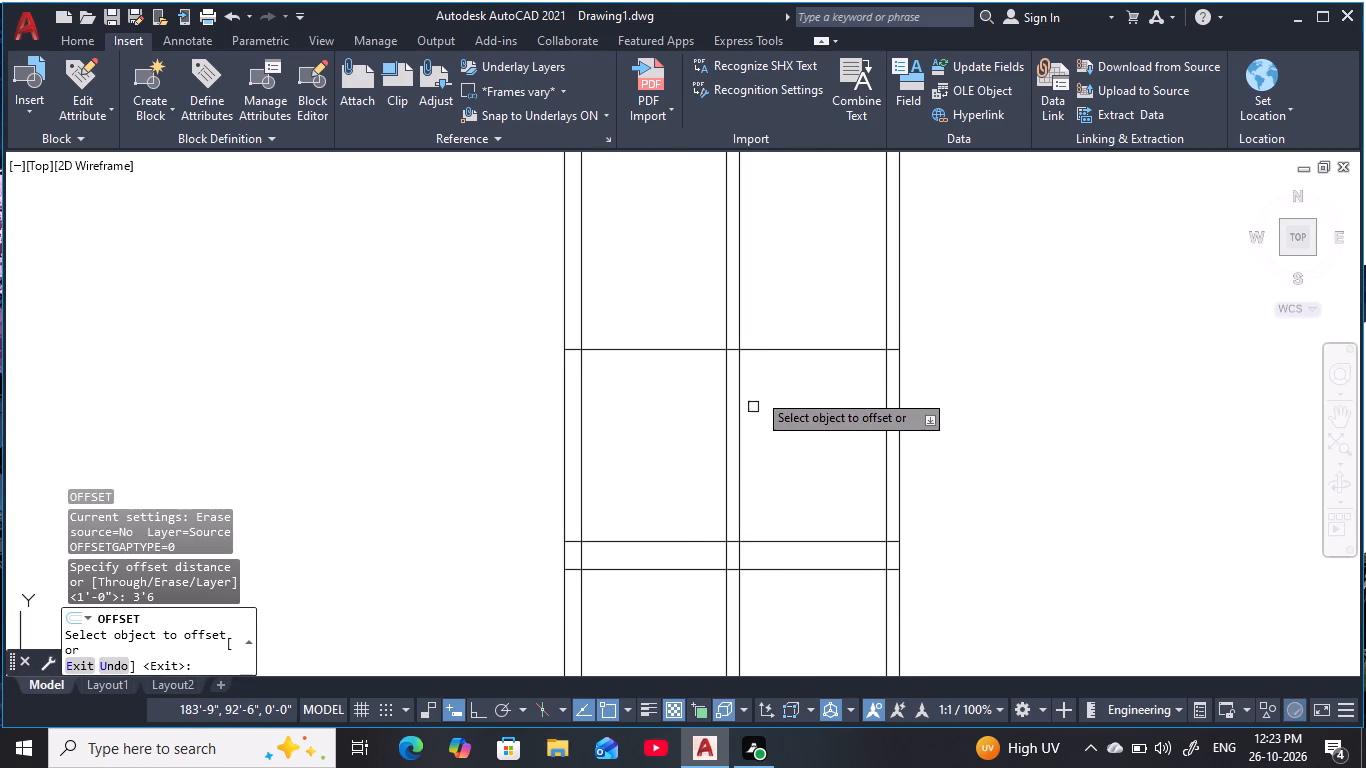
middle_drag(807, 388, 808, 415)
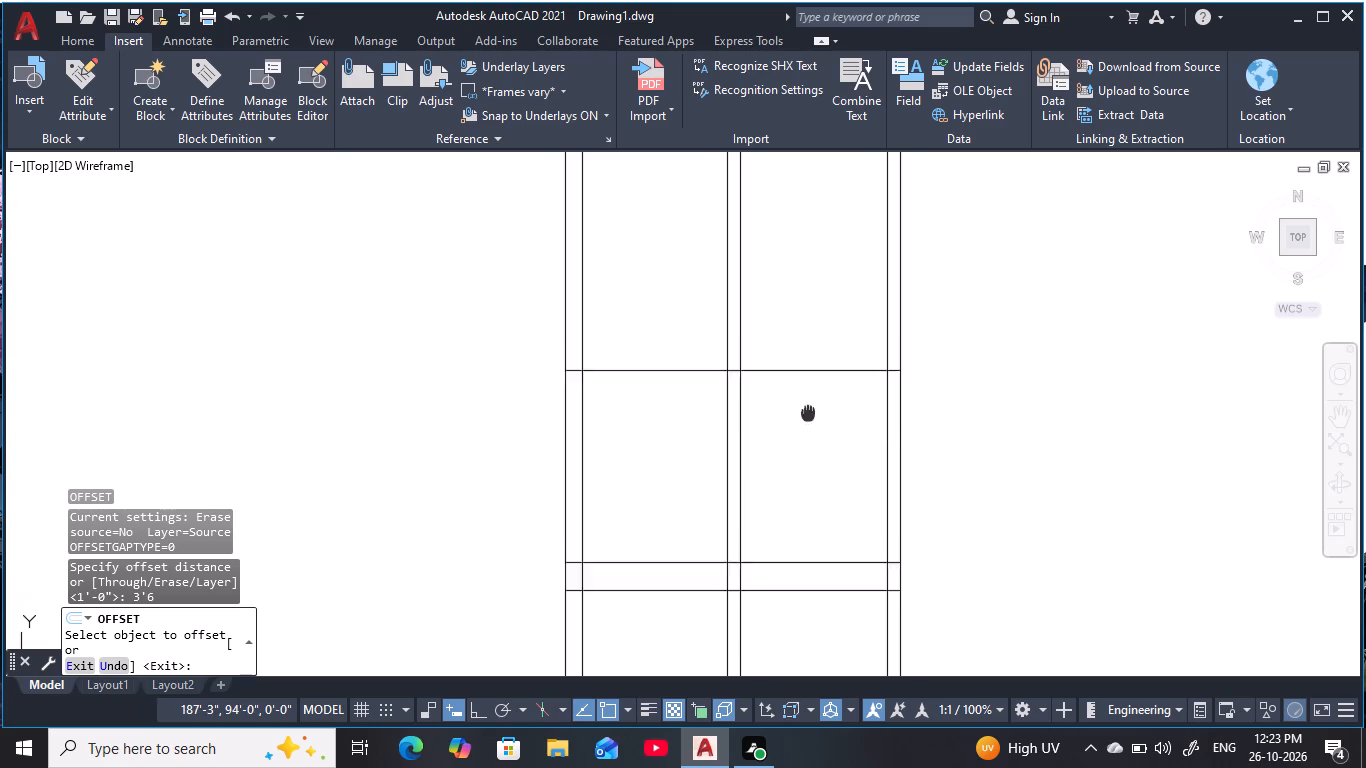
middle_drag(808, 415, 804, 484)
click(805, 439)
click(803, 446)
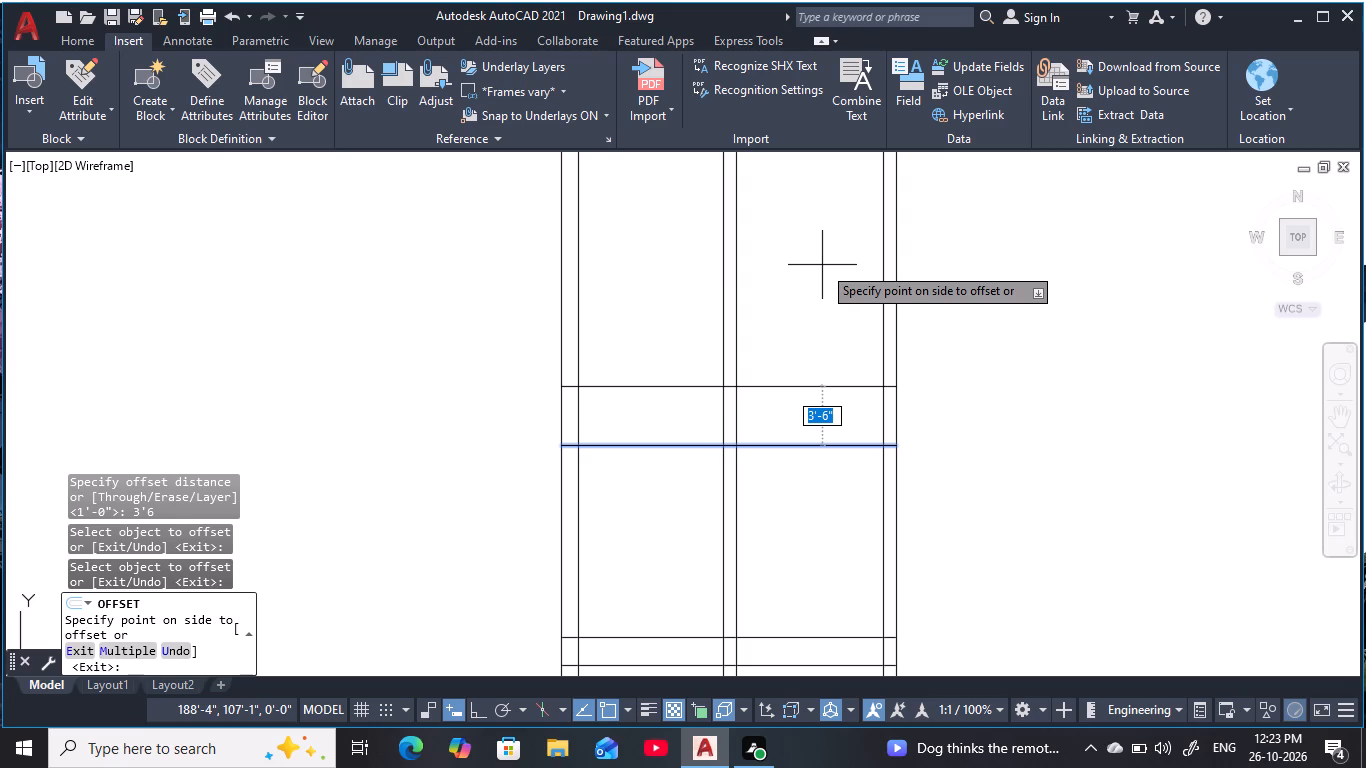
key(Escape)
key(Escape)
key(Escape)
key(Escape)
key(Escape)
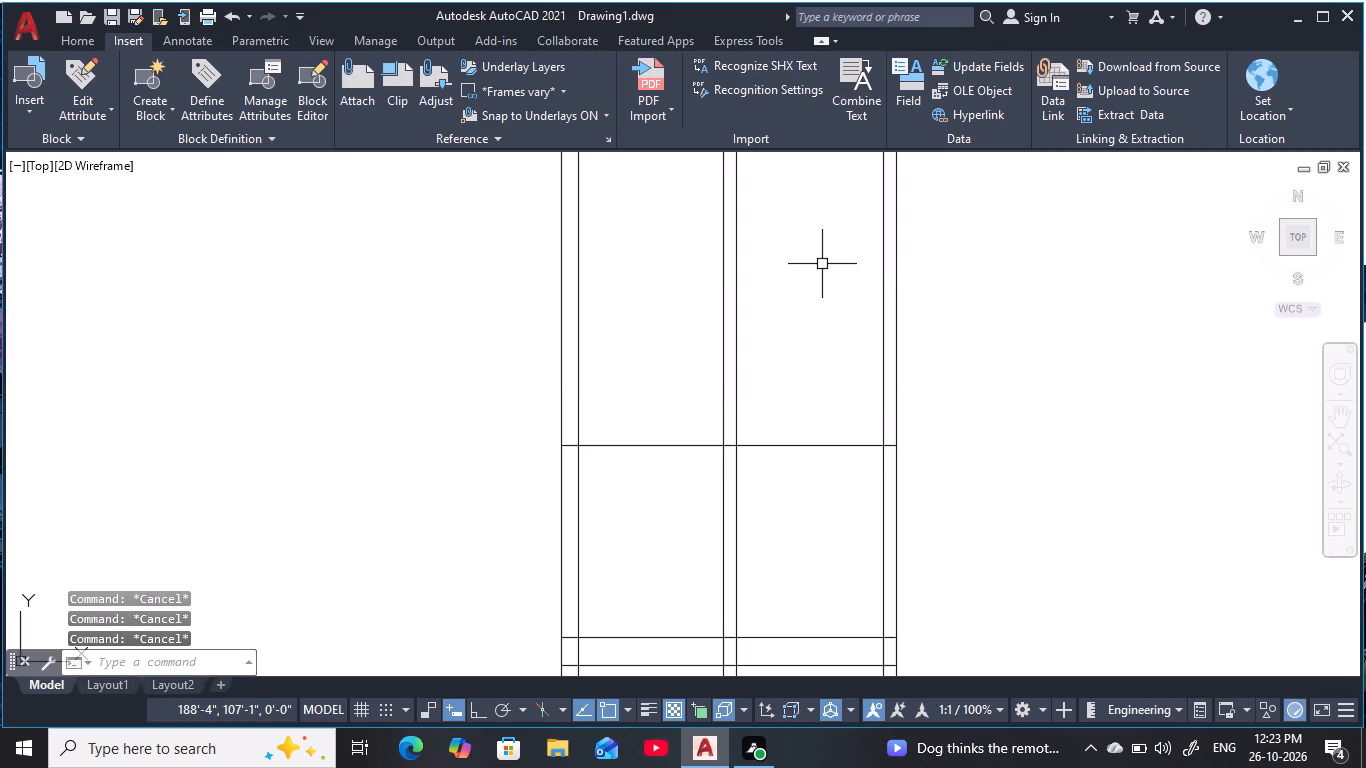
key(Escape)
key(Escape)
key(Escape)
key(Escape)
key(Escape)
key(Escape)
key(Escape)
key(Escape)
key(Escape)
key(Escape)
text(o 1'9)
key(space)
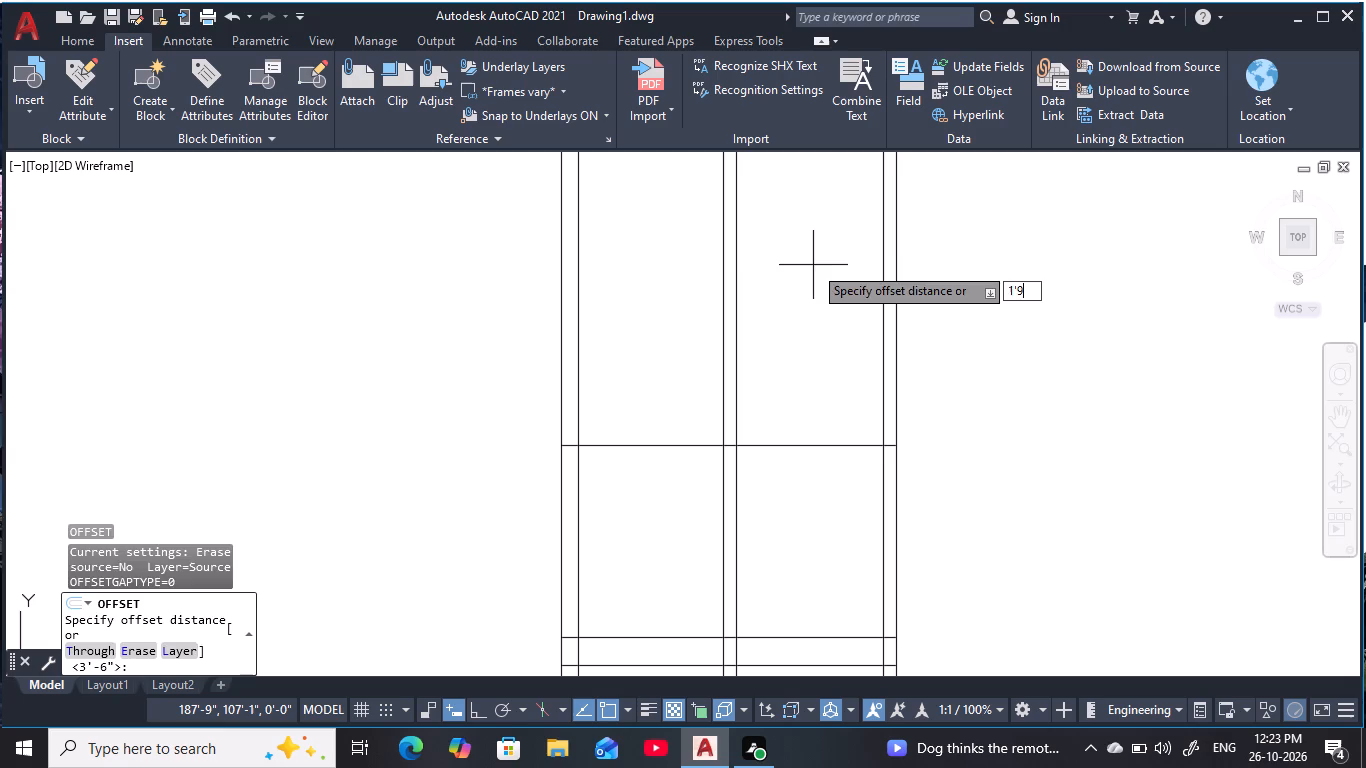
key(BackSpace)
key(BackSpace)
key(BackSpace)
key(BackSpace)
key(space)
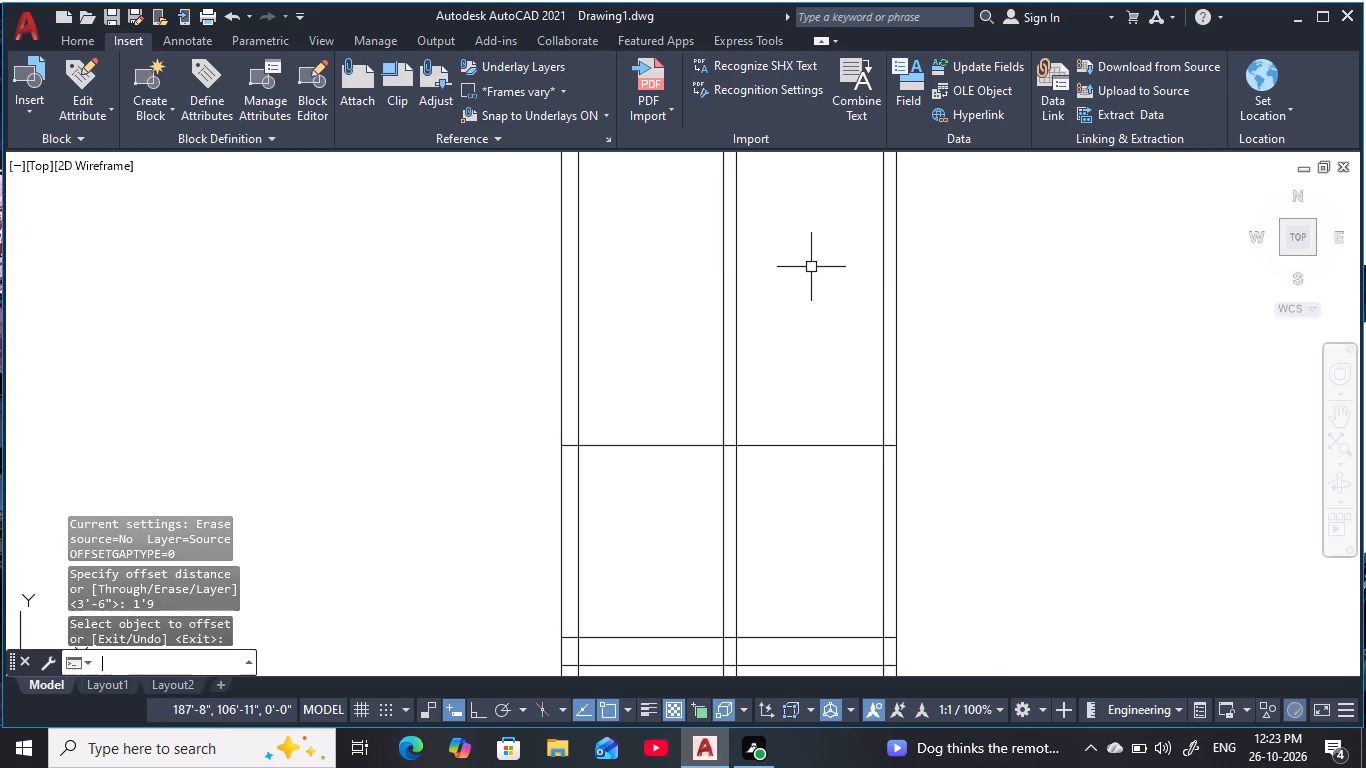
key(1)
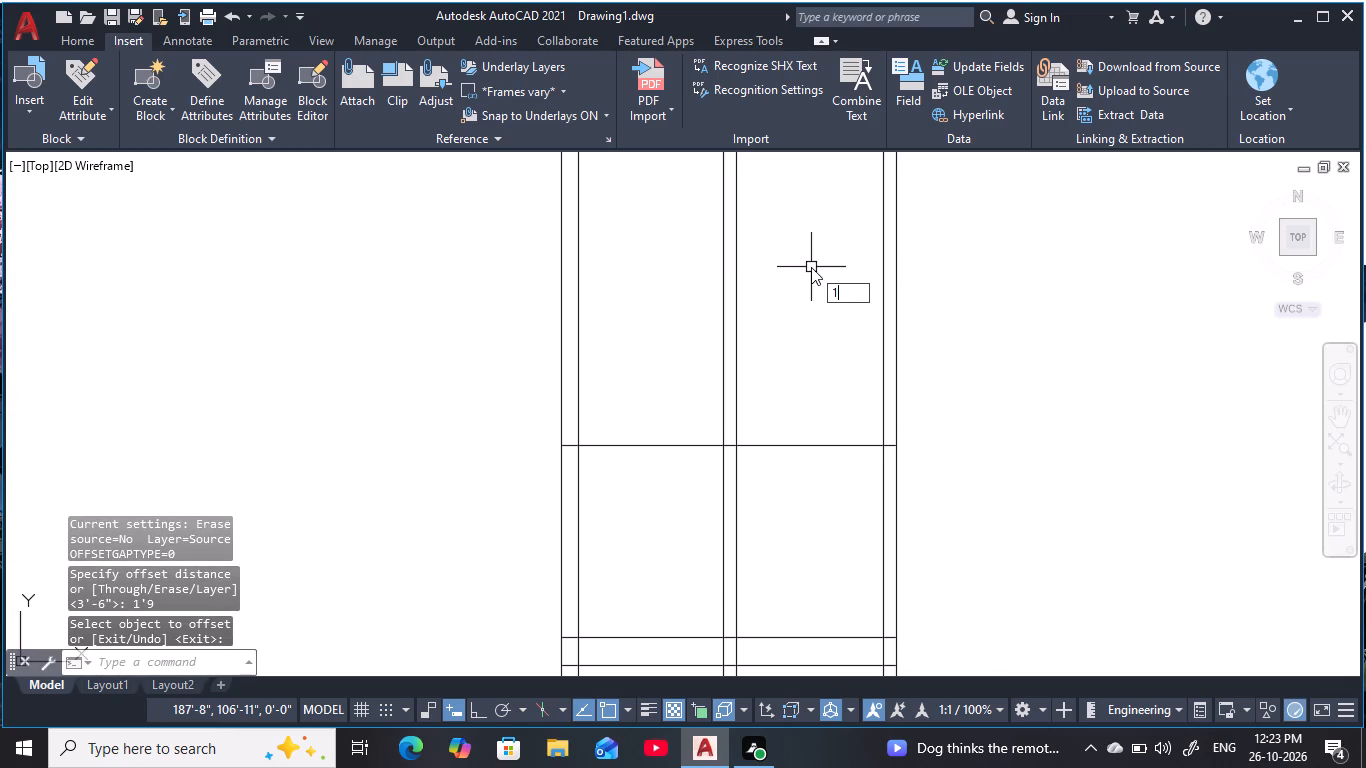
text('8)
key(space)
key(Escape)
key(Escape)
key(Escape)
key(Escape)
Offset the topmost horizontal line 1'8" upward to form a band above the upper storey.
text(o 1'8)
key(space)
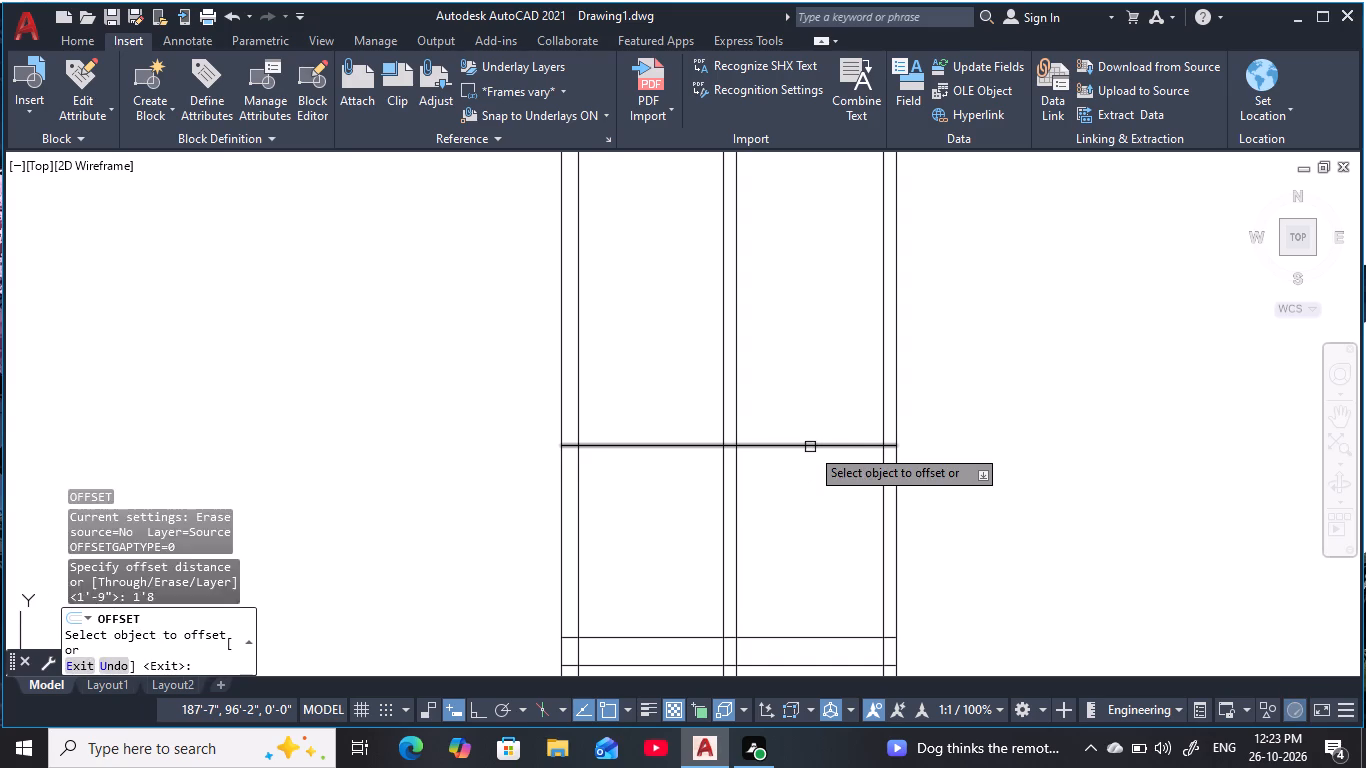
click(810, 447)
click(809, 291)
key(Escape)
key(Escape)
key(Escape)
key(Escape)
Offset the top line of the upper 1'8" band 3'6" upward.
text(o 3')
text(6)
key(space)
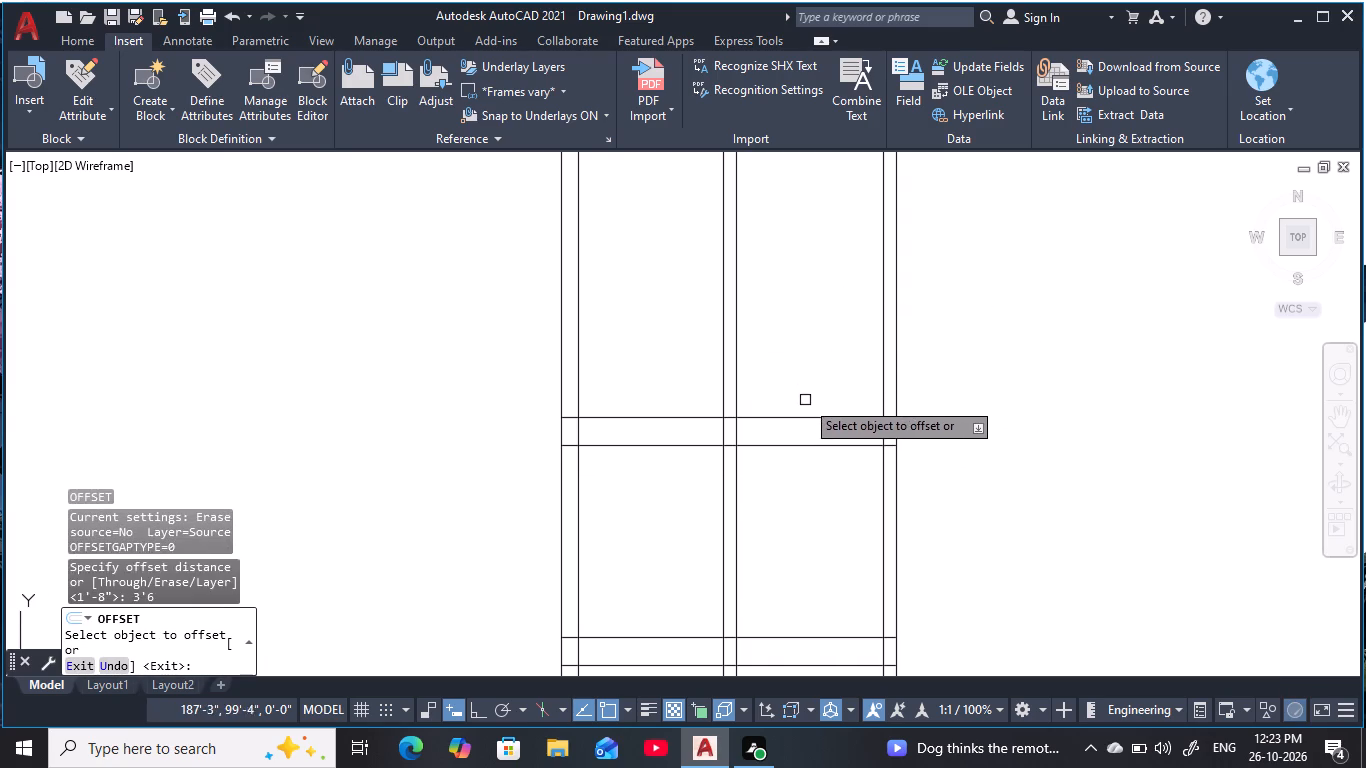
click(799, 425)
click(794, 420)
click(799, 302)
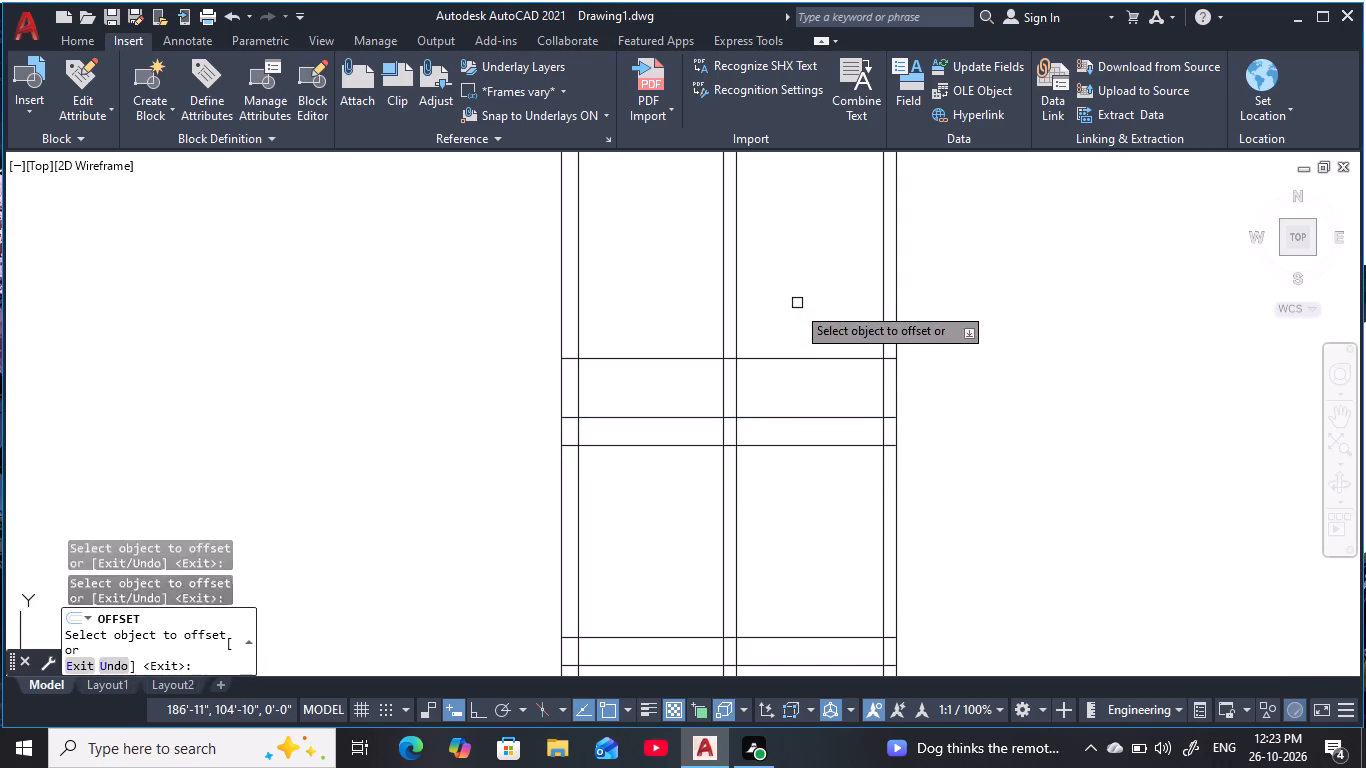
key(Escape)
key(Escape)
key(Escape)
key(Escape)
key(Escape)
key(Escape)
key(Escape)
key(Escape)
key(Escape)
key(Escape)
key(Escape)
key(Escape)
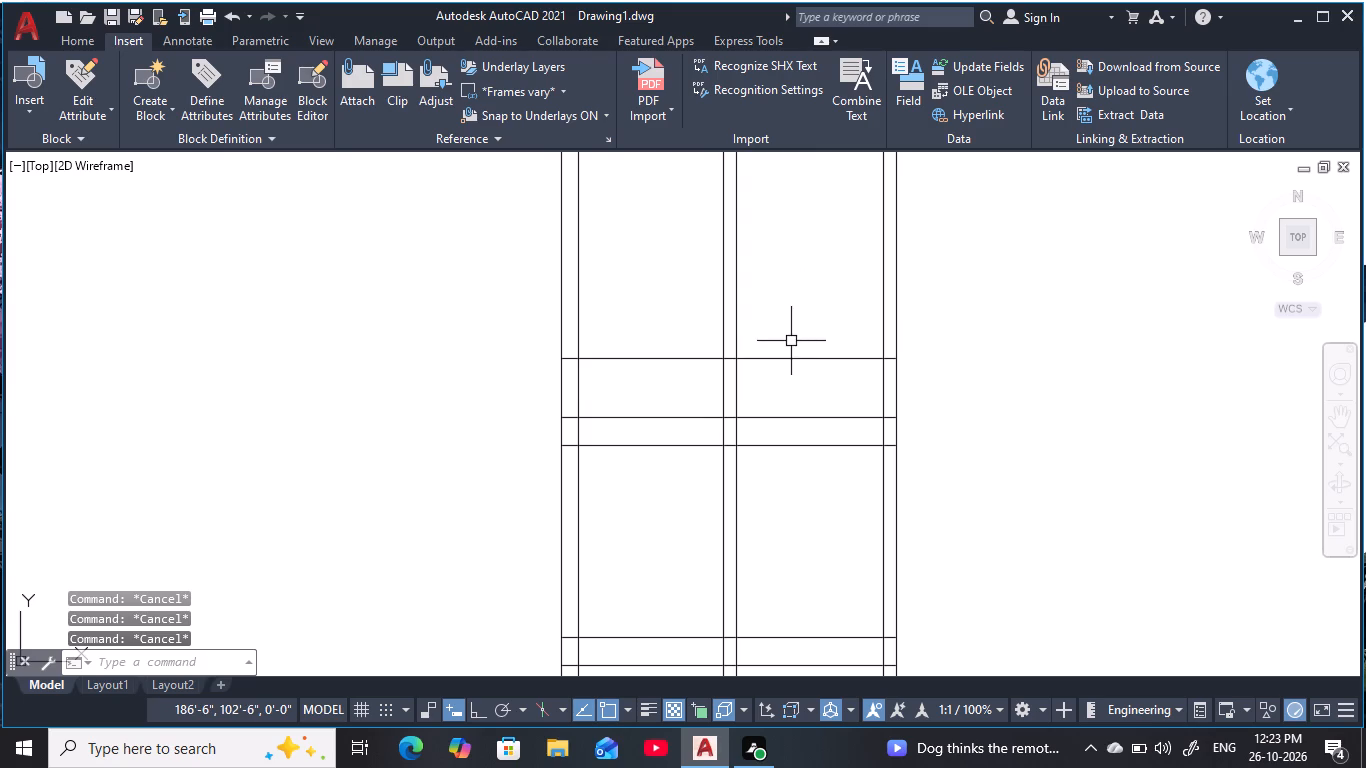
middle_drag(797, 344, 807, 380)
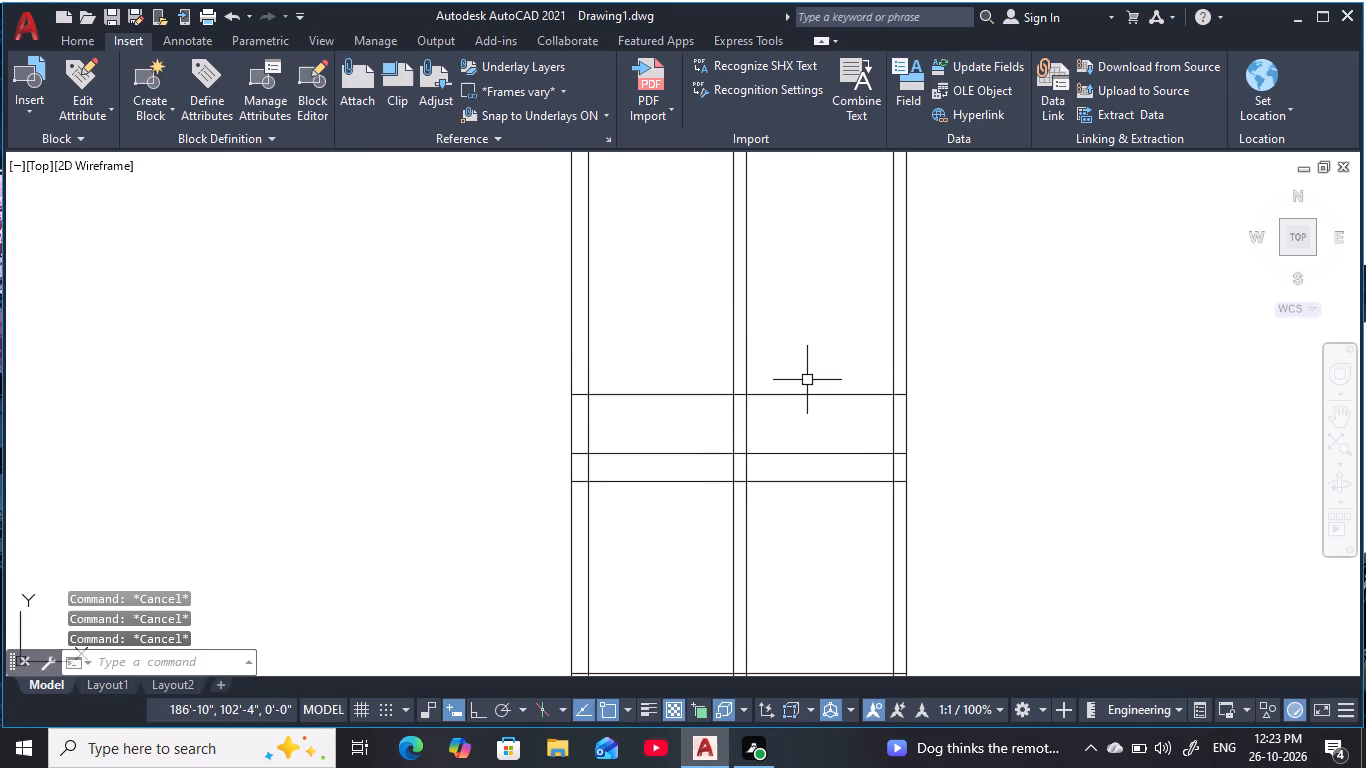
key(Escape)
key(Escape)
key(Escape)
key(Escape)
key(Escape)
key(Escape)
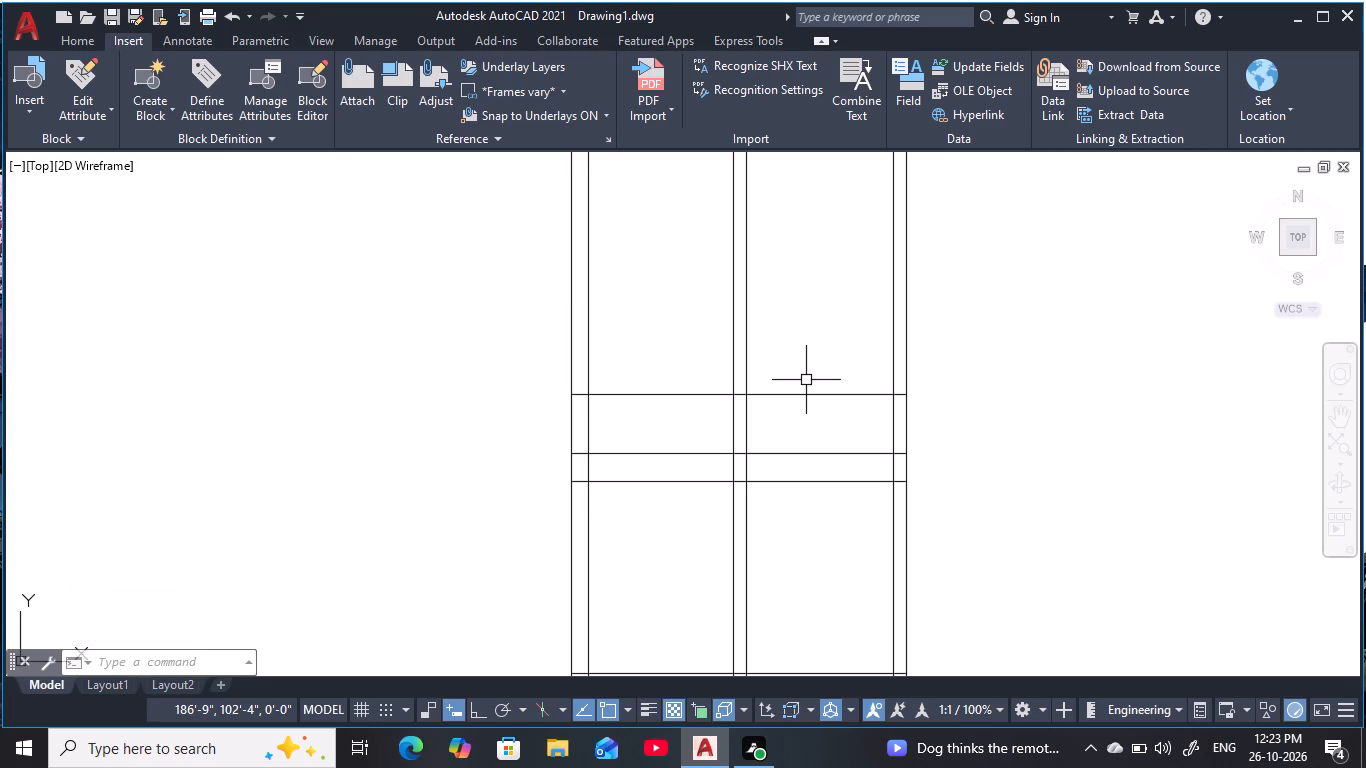
key(Escape)
key(Escape)
Offset the topmost horizontal line, at the top of the 3'6" band, 7' upward.
text(o)
key(space)
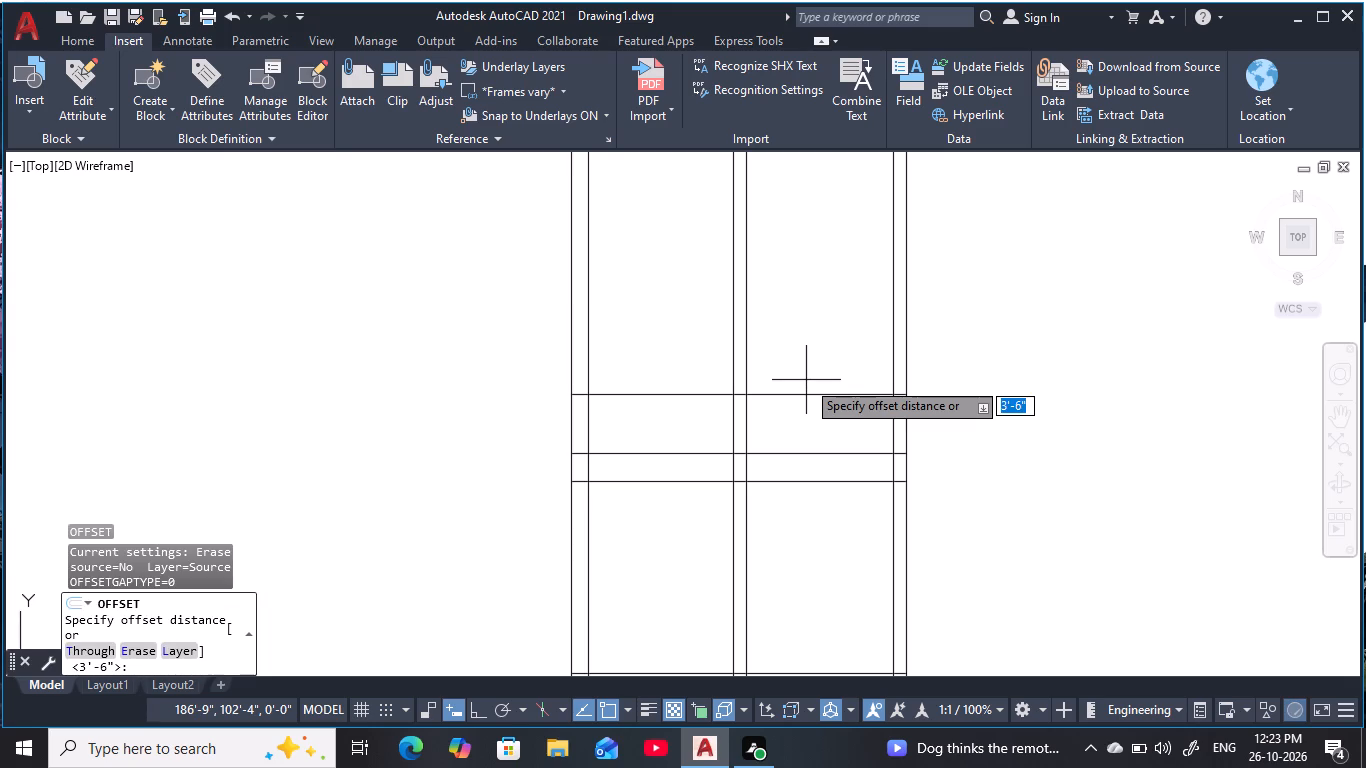
text(7')
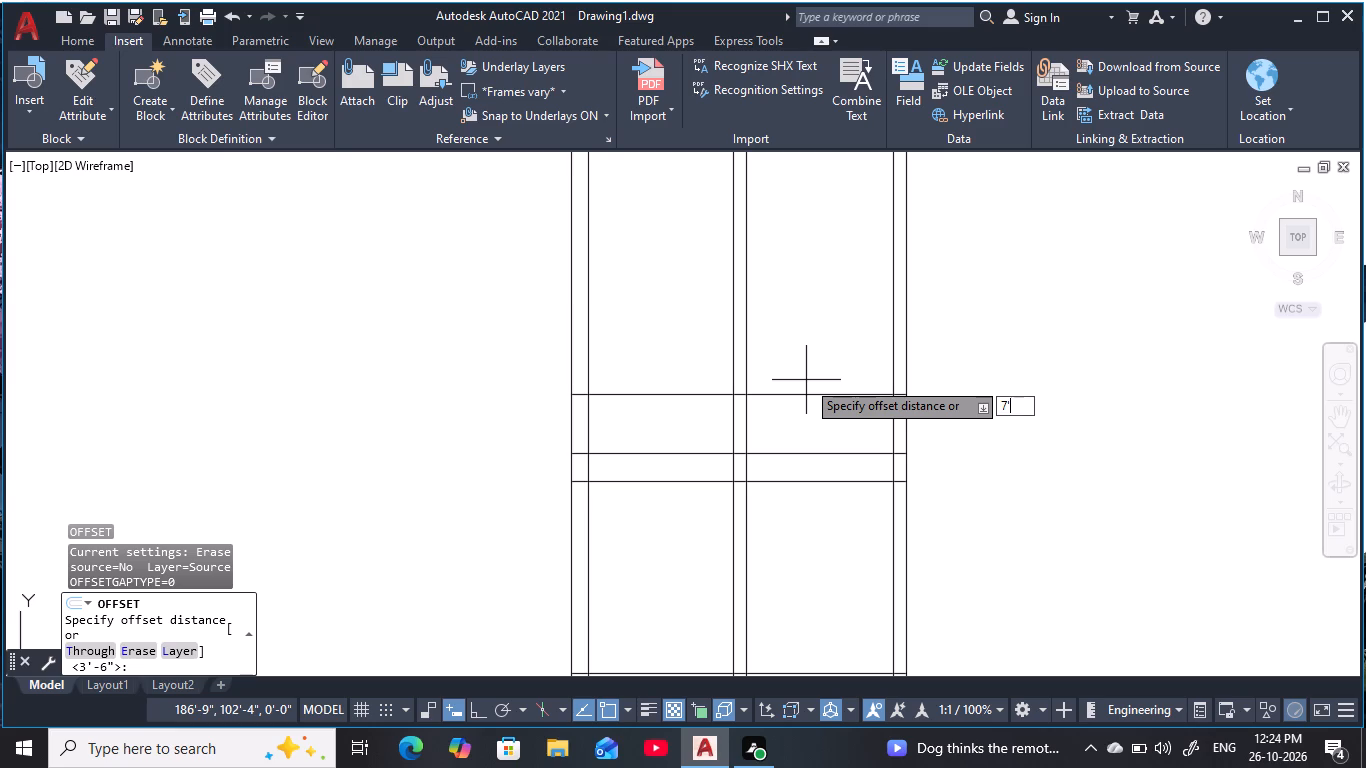
key(space)
click(820, 396)
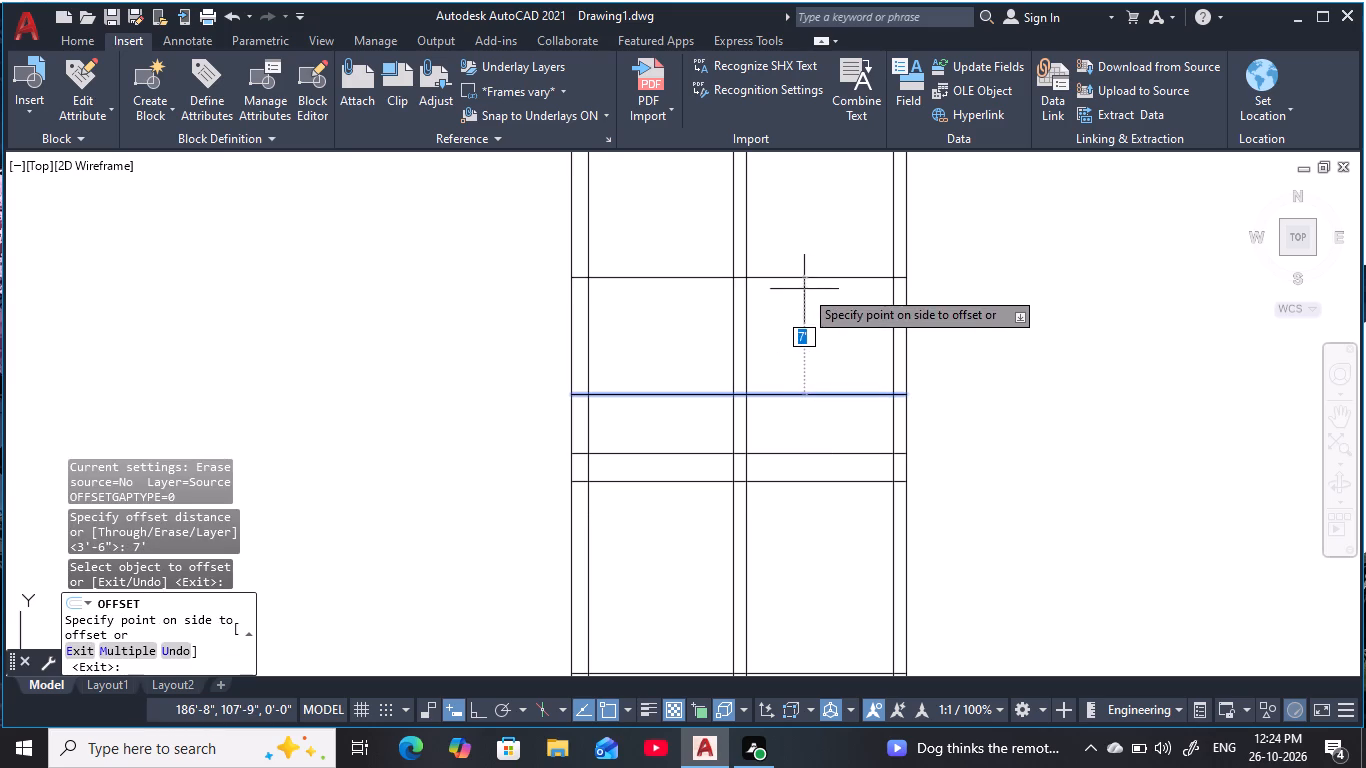
click(809, 263)
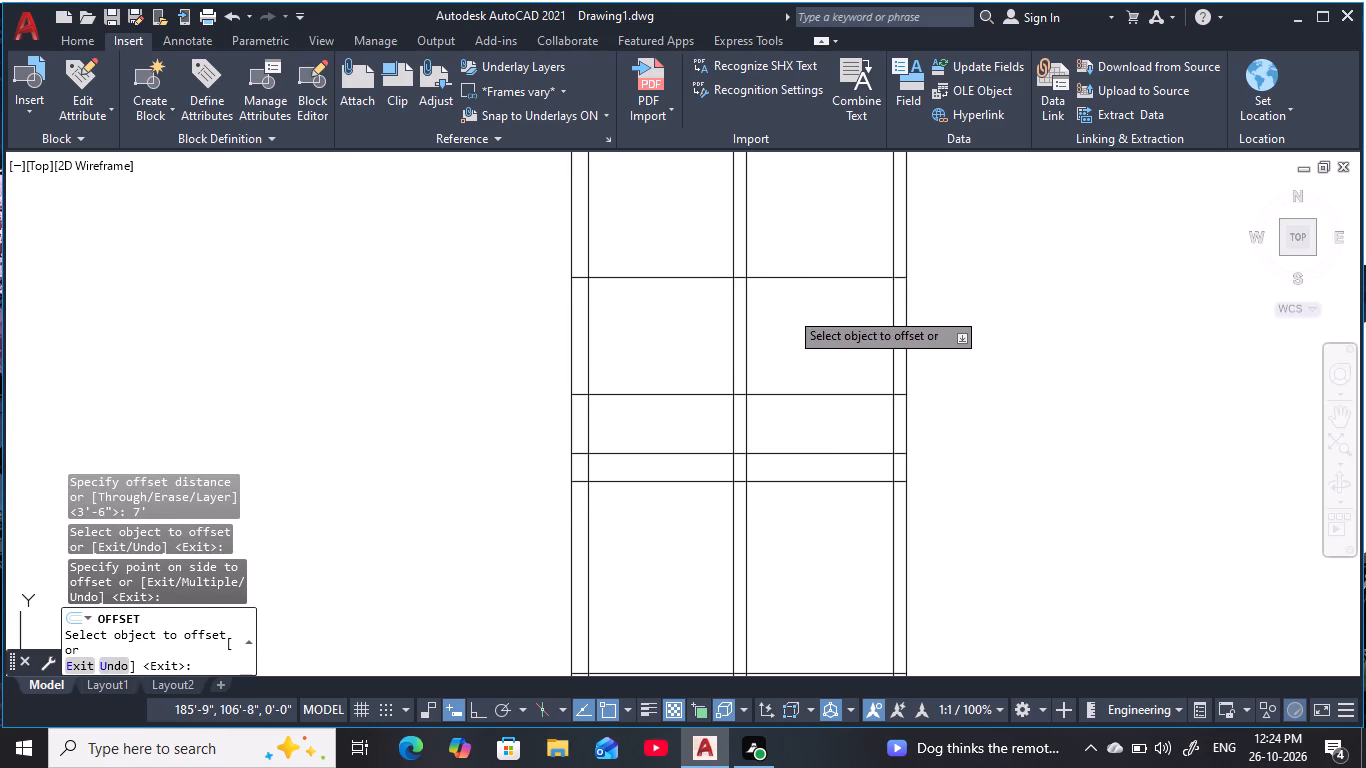
Erase the topmost horizontal line, offset 7' above the 3'6" band.
click(789, 310)
click(785, 253)
key(Escape)
key(Escape)
click(790, 280)
text(e)
key(space)
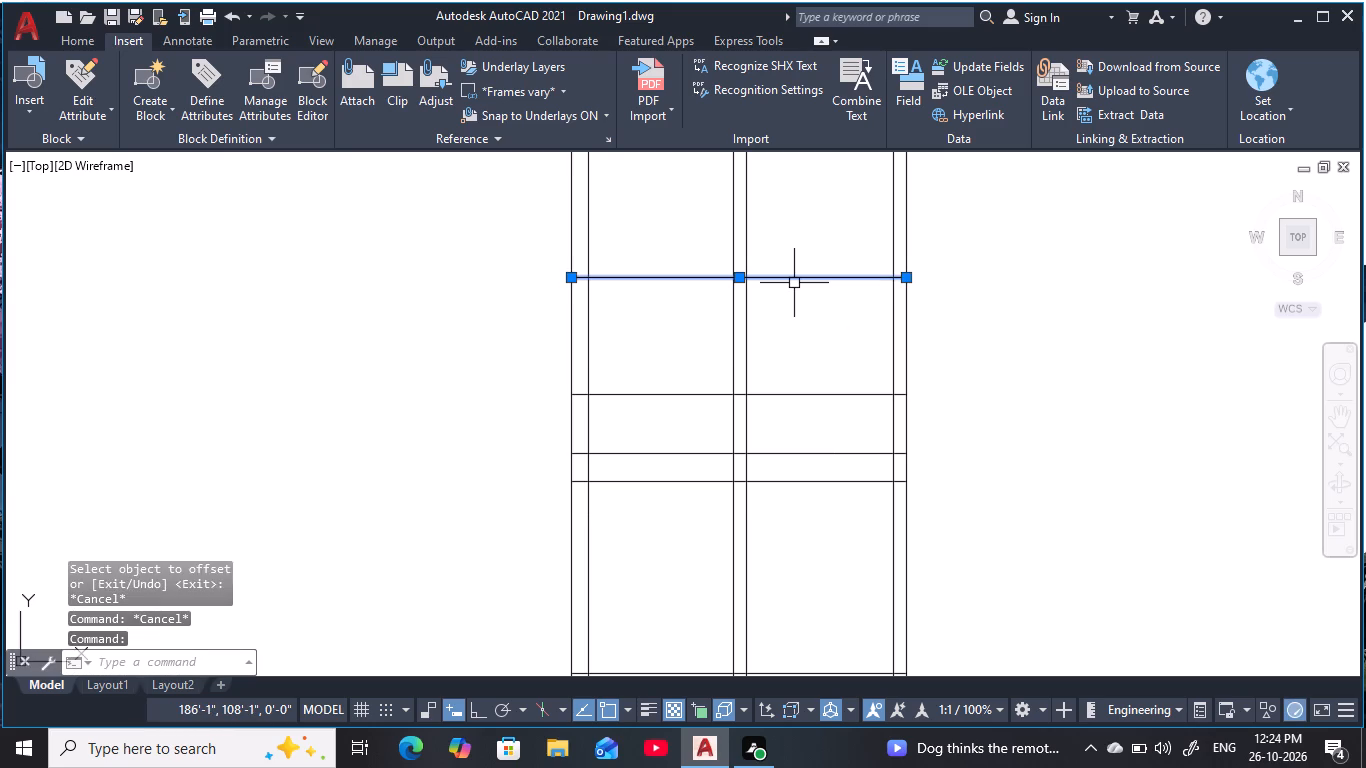
key(Escape)
key(Escape)
key(Escape)
Offset the top line of the upper 1'8" band 7' upward.
key(o)
key(space)
text(7')
key(space)
click(805, 450)
click(798, 229)
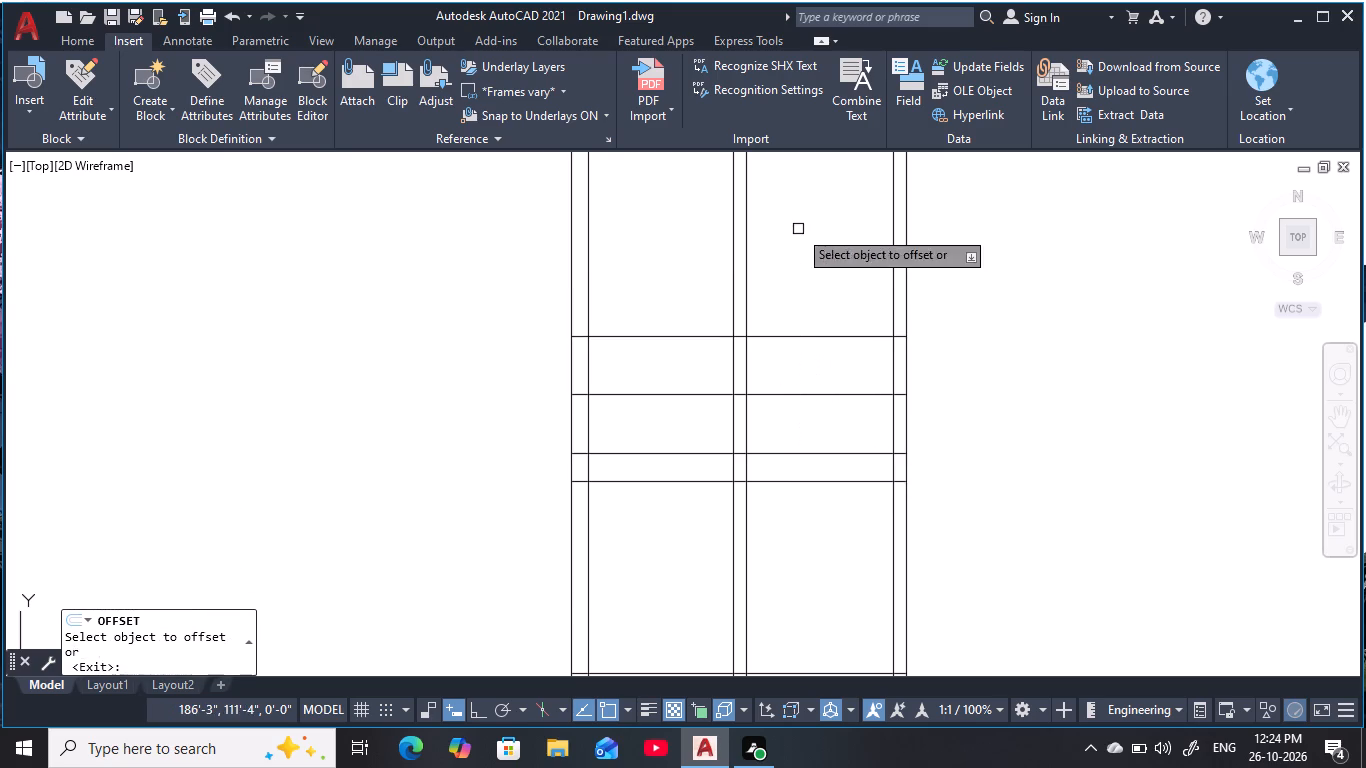
key(Escape)
key(Escape)
key(Escape)
middle_drag(795, 240, 807, 254)
key(Escape)
key(Escape)
key(Escape)
key(Escape)
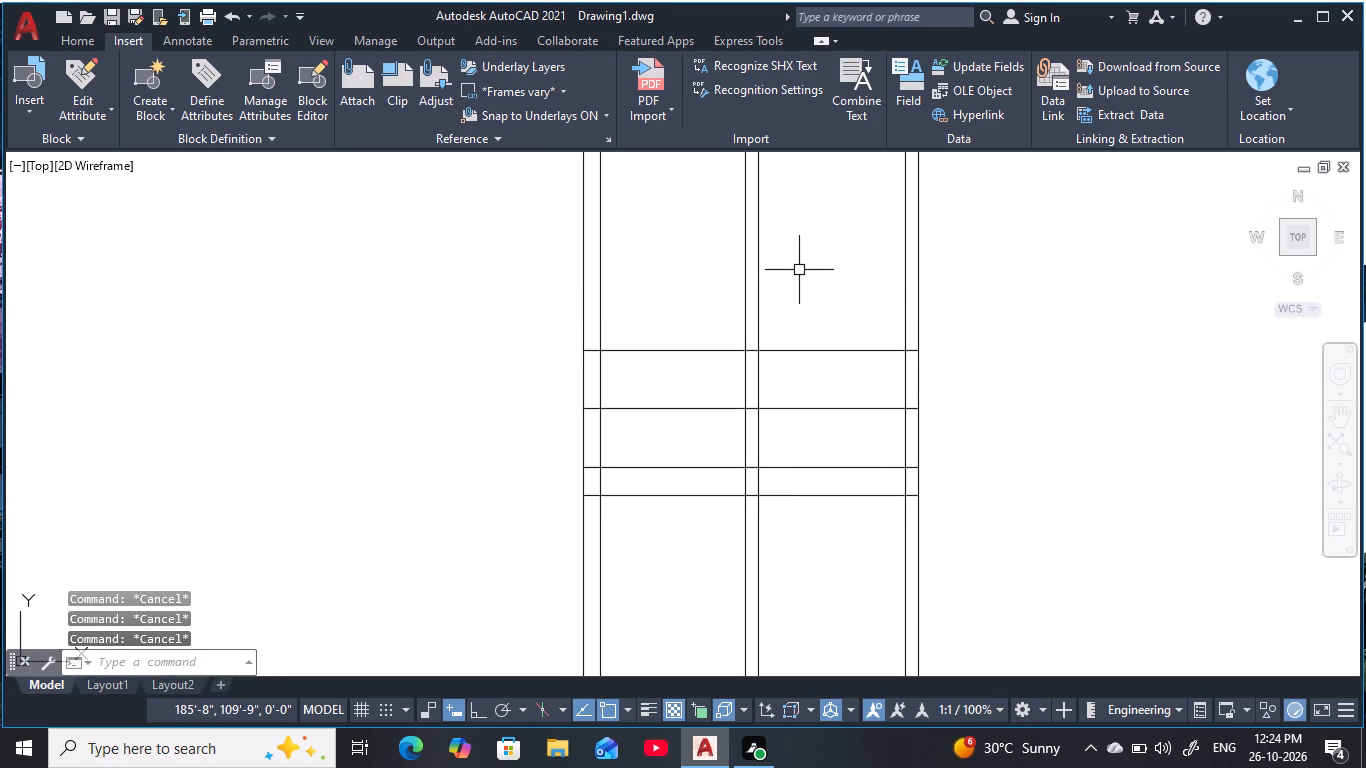
Trim the topmost horizontal line between the central wall and the right-hand wall.
text(tr)
key(space)
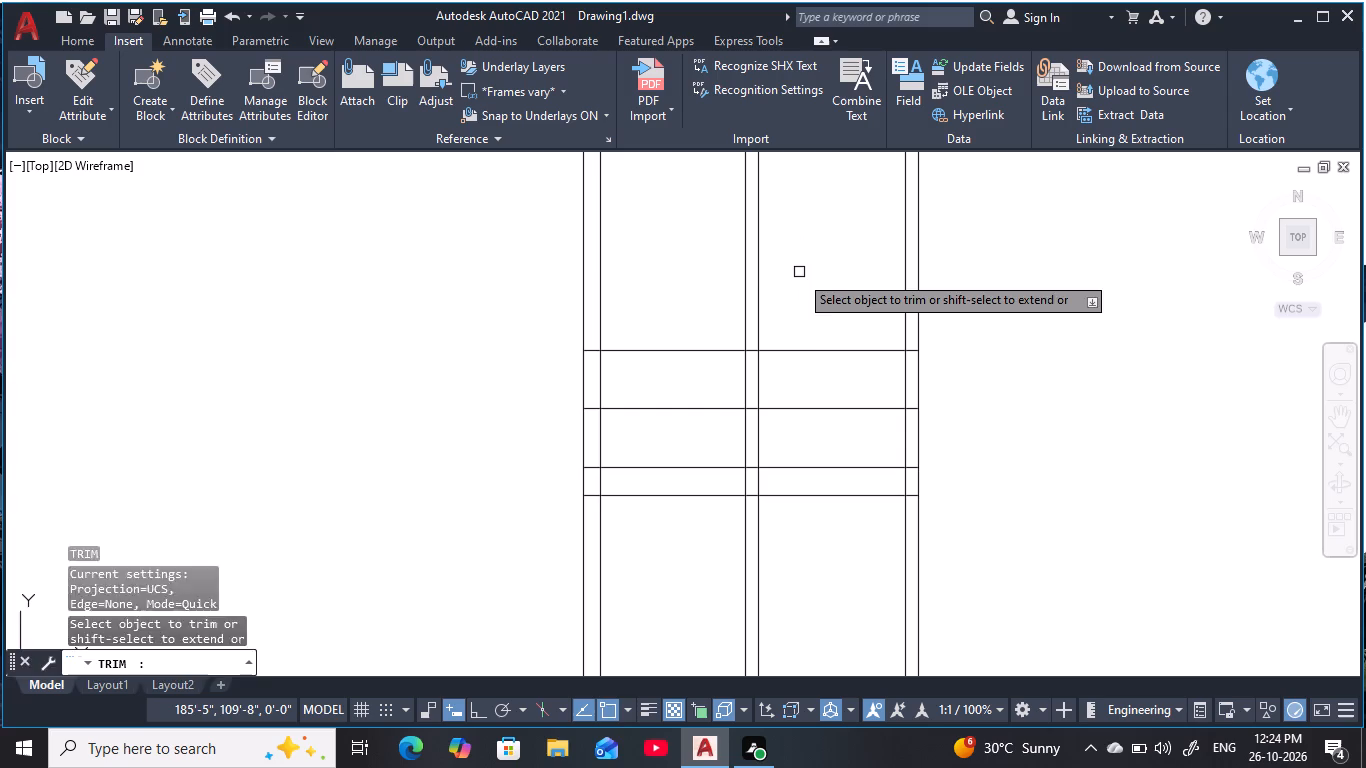
drag(805, 281, 812, 309)
click(818, 359)
click(818, 343)
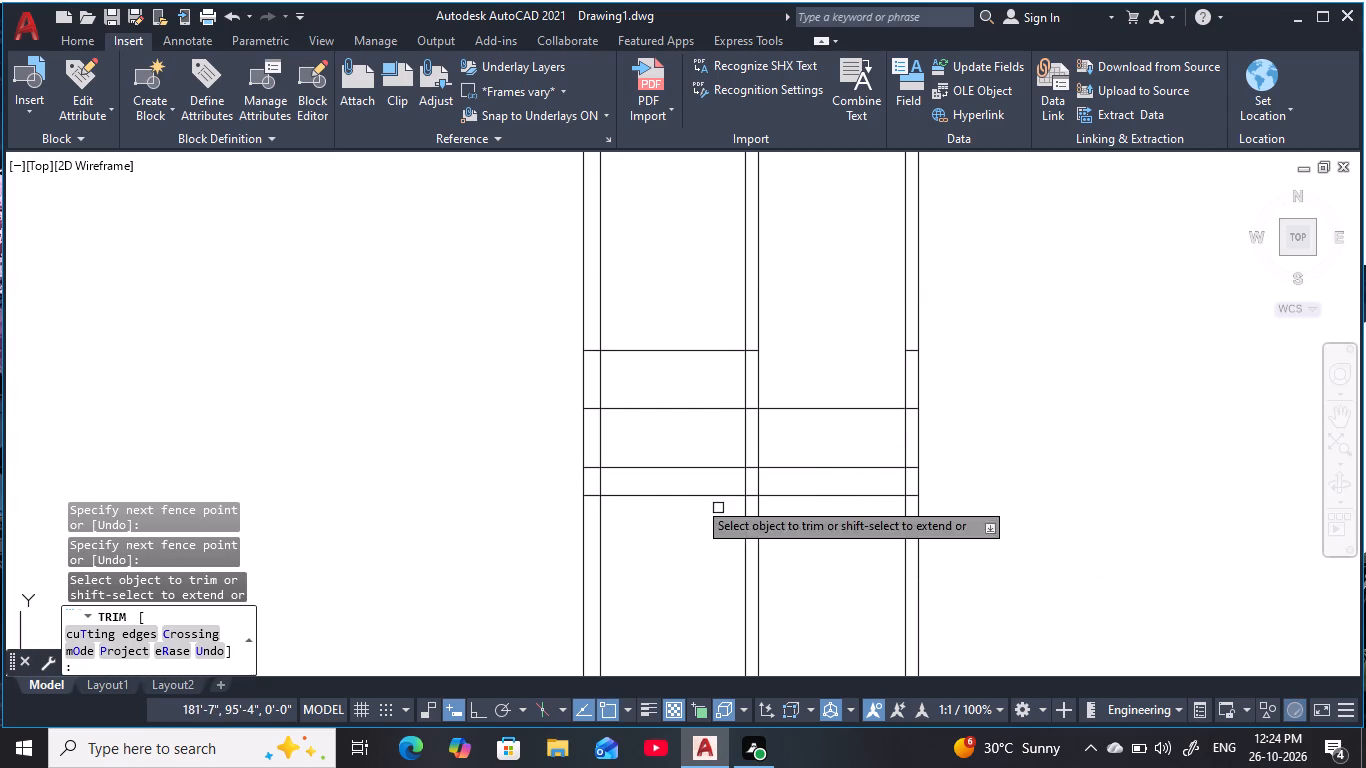
Trim both lines of the upper 1'8" band and the line 3'6" above it out of the left-hand bay, between the walls.
click(691, 526)
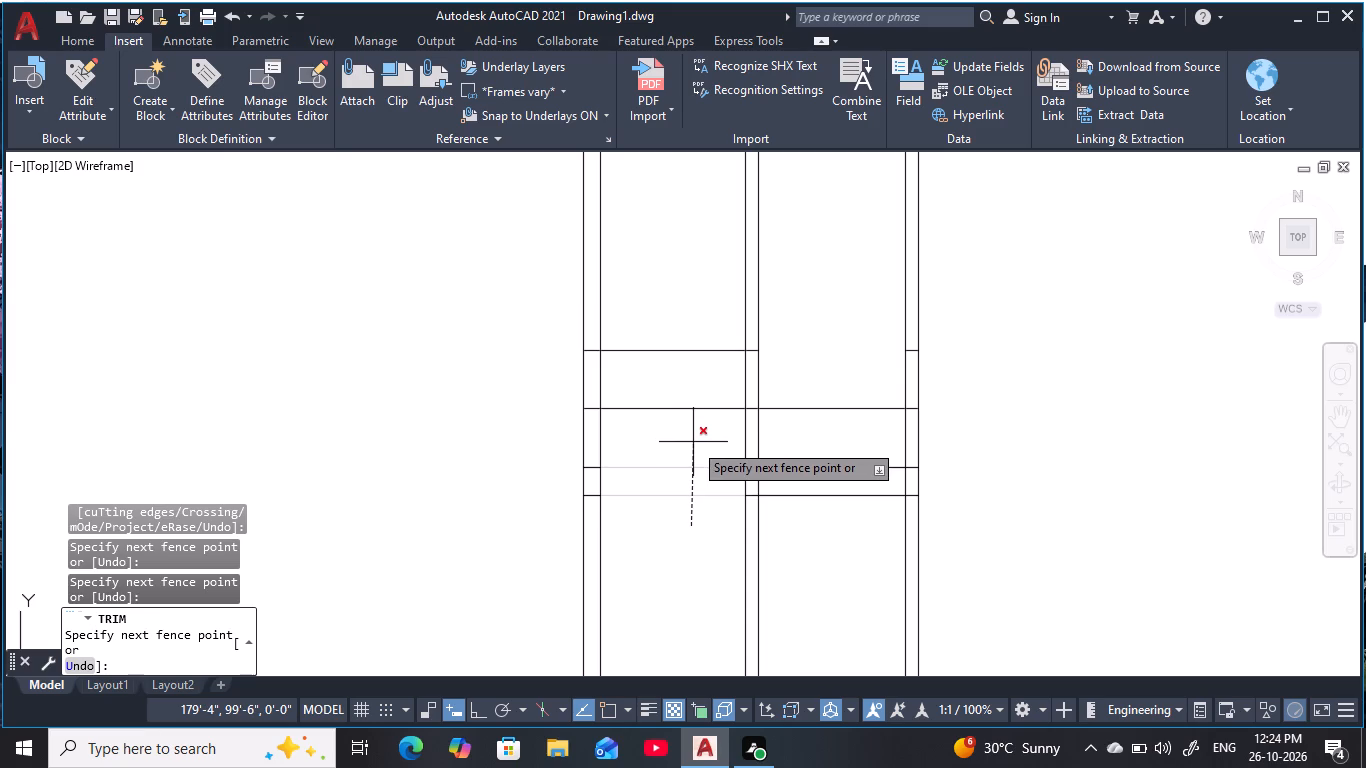
click(693, 442)
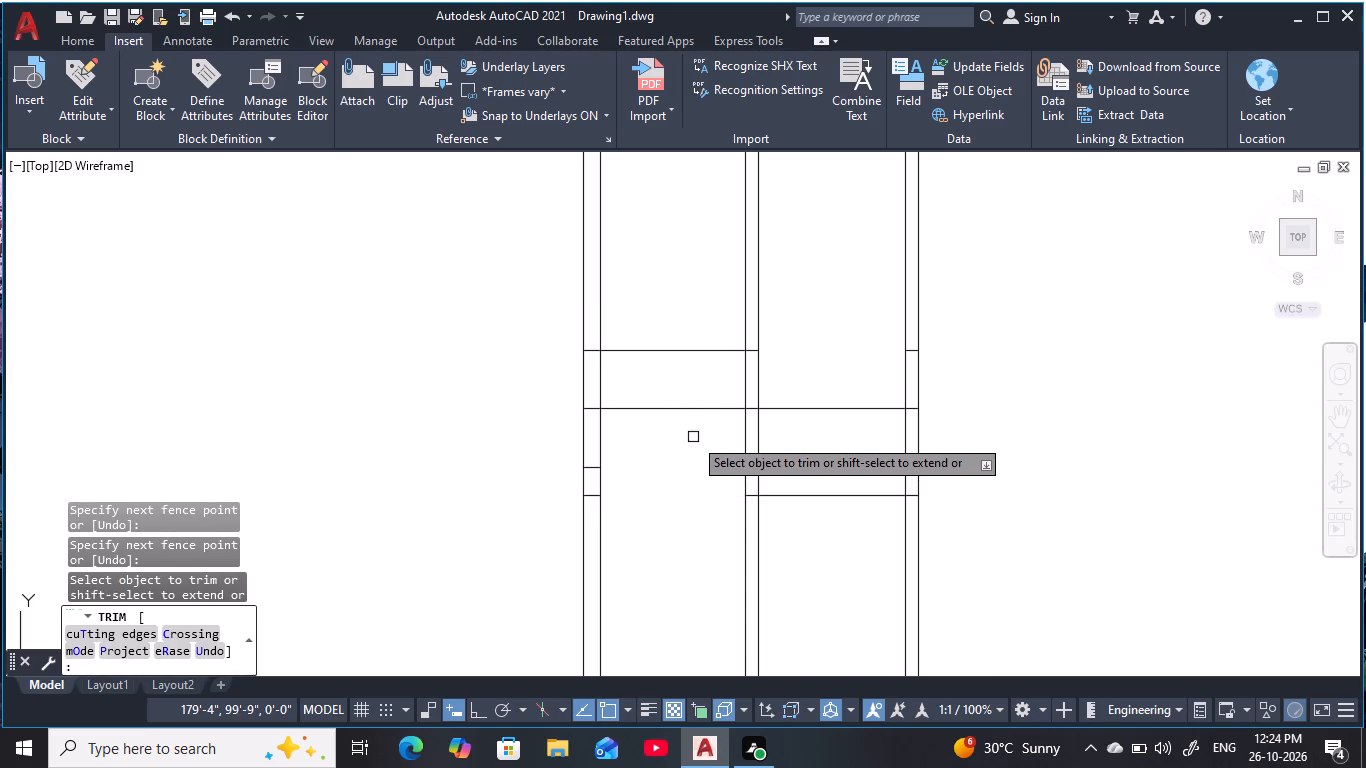
click(693, 437)
click(695, 381)
middle_drag(675, 522, 616, 337)
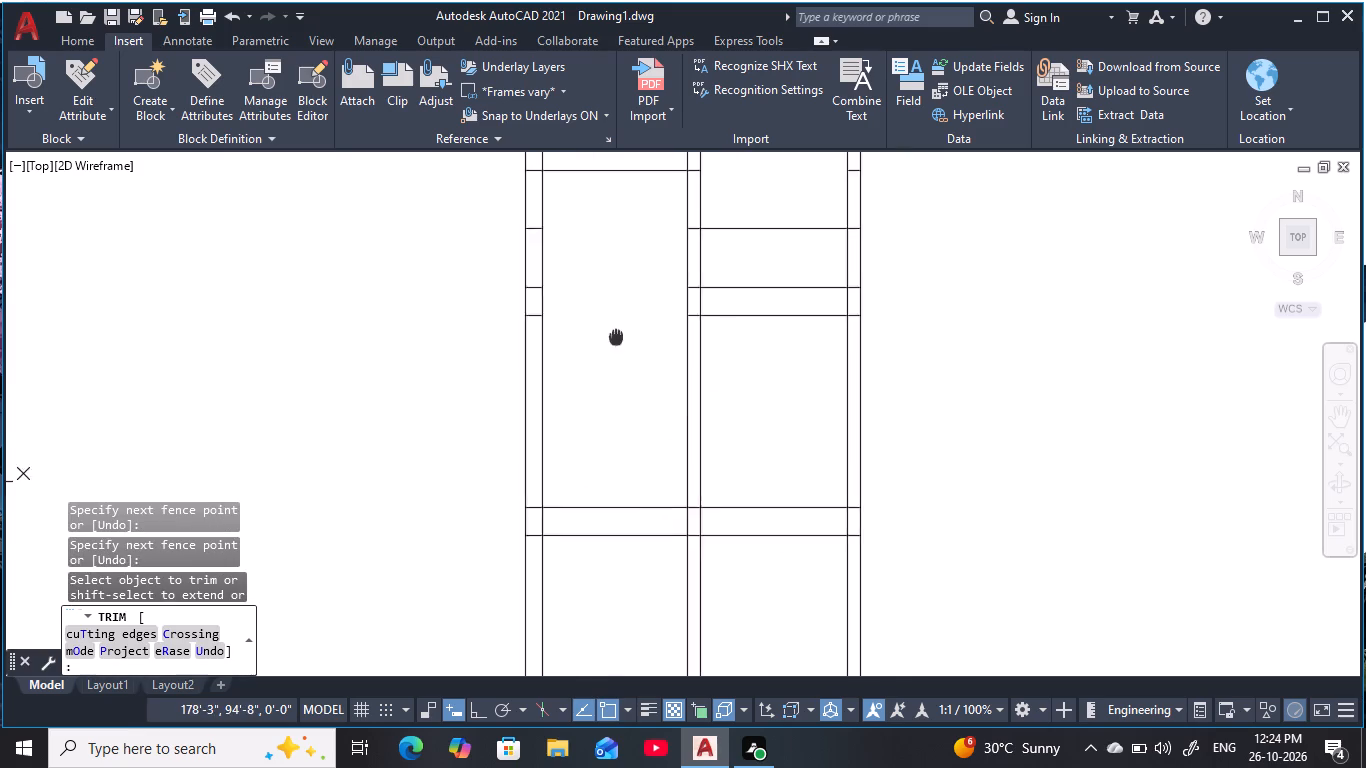
scroll(614, 336, down, 1)
middle_drag(610, 369, 612, 402)
key(Escape)
key(Escape)
key(Escape)
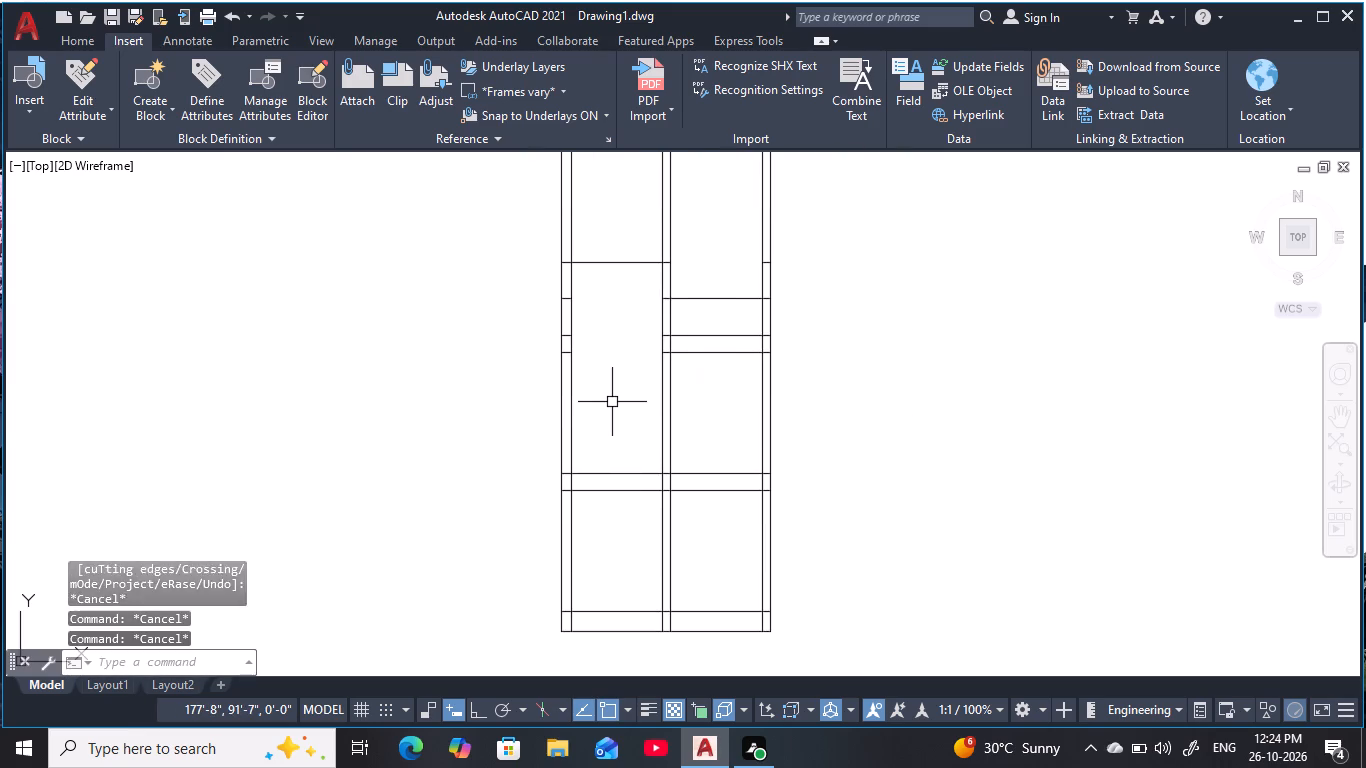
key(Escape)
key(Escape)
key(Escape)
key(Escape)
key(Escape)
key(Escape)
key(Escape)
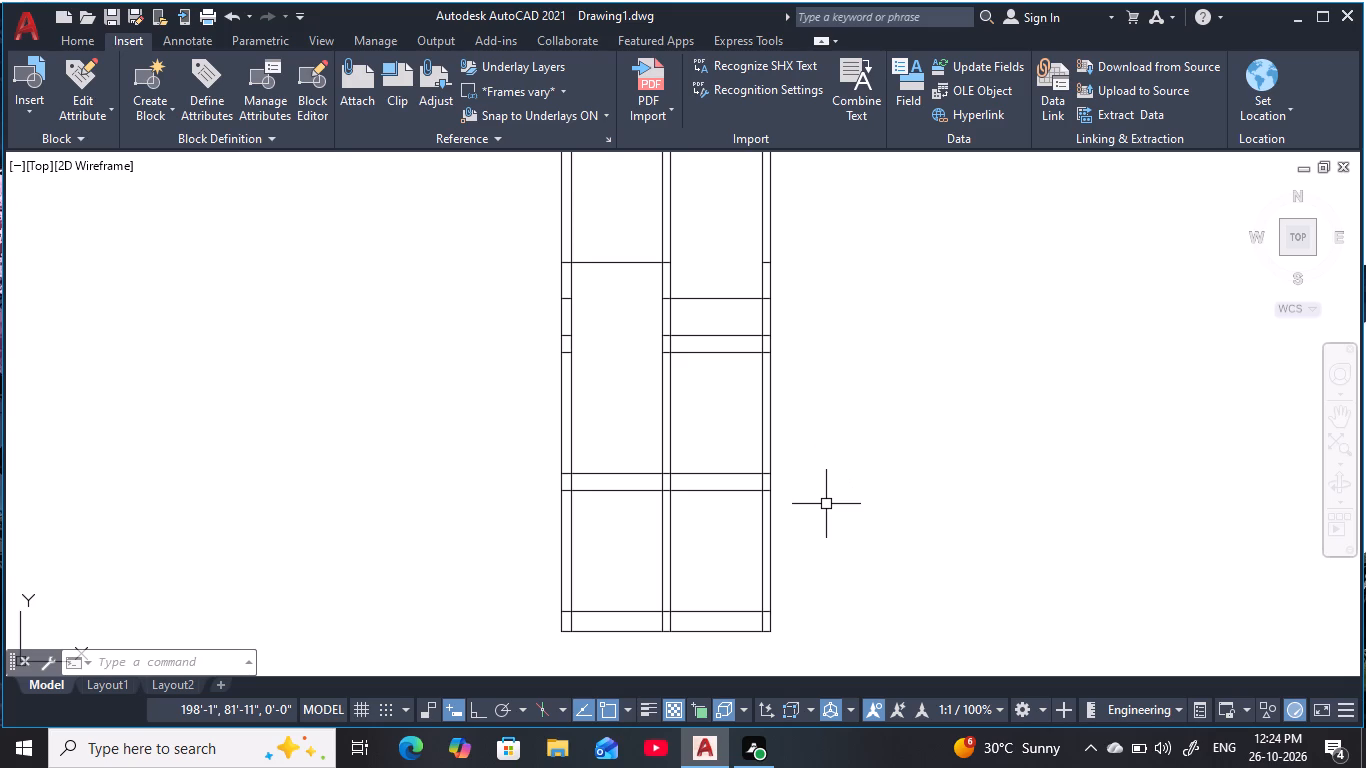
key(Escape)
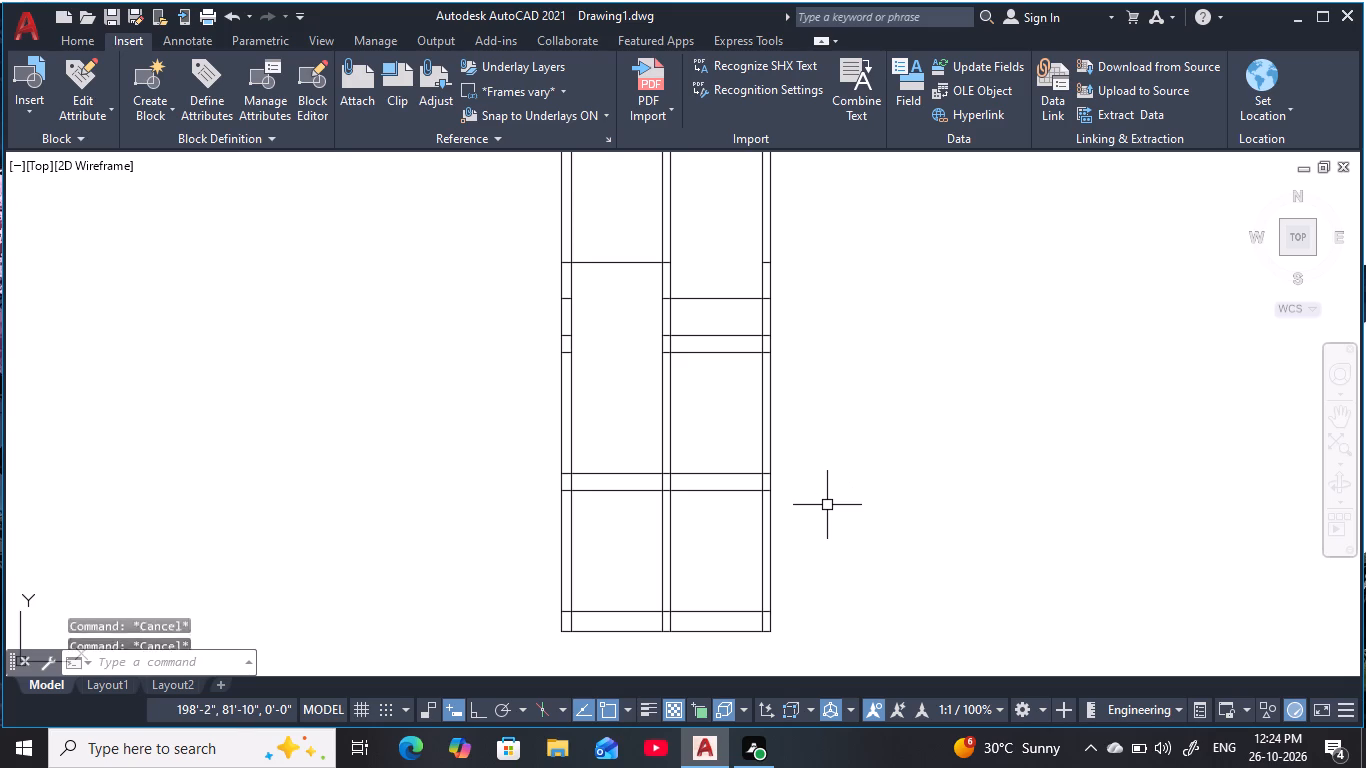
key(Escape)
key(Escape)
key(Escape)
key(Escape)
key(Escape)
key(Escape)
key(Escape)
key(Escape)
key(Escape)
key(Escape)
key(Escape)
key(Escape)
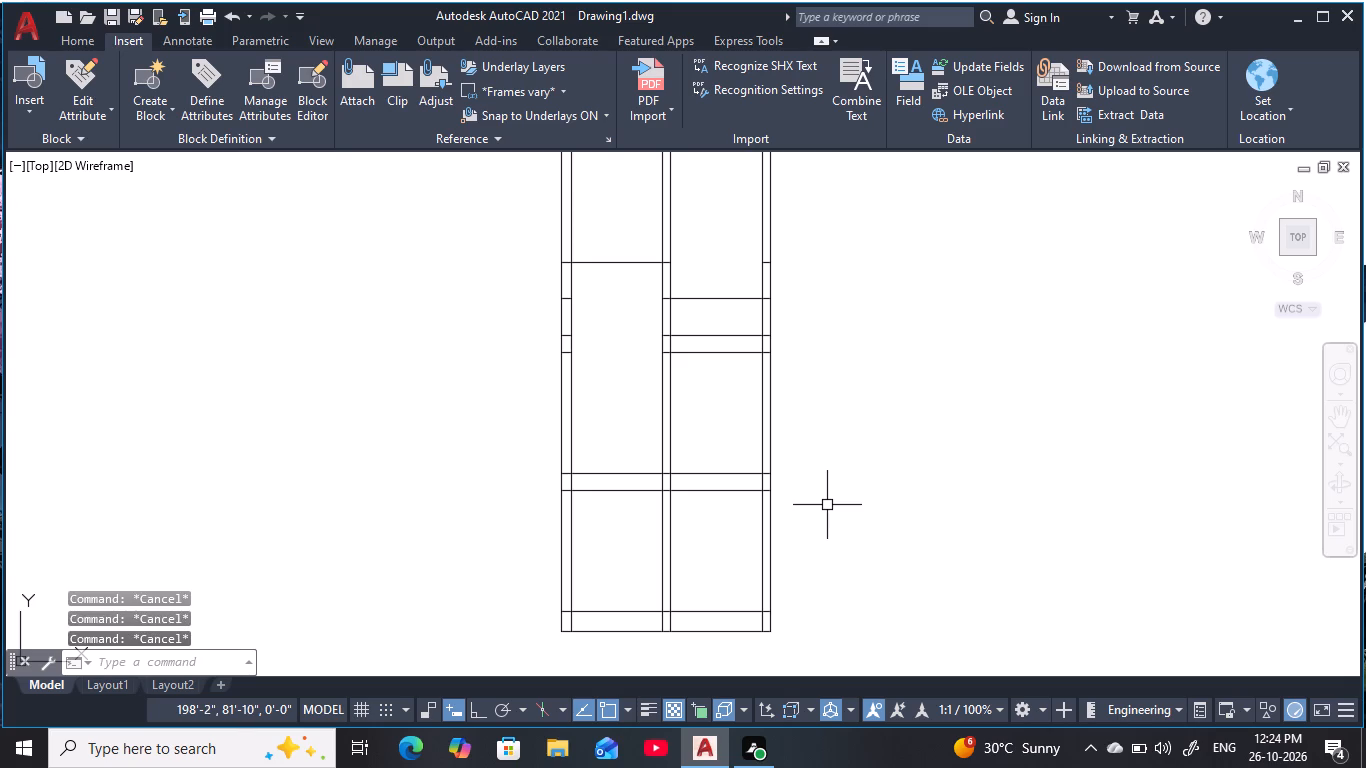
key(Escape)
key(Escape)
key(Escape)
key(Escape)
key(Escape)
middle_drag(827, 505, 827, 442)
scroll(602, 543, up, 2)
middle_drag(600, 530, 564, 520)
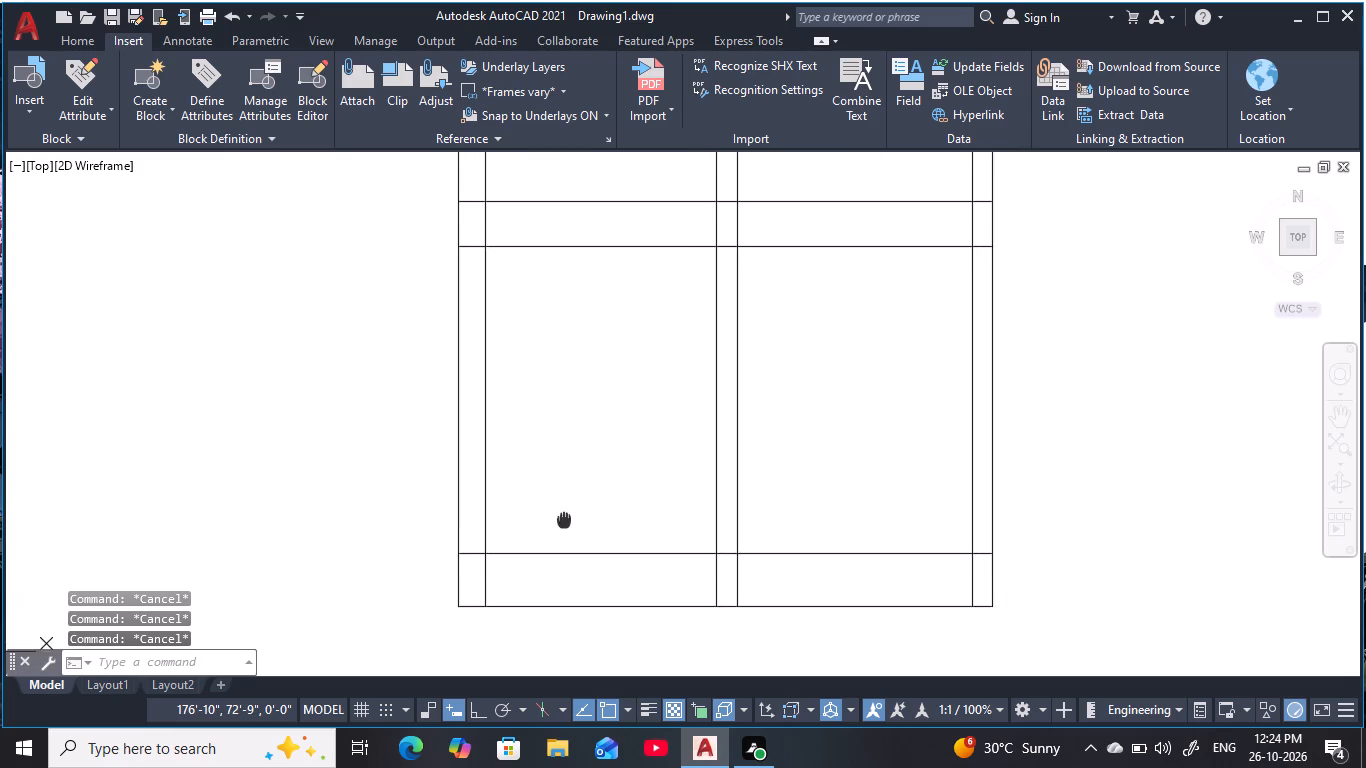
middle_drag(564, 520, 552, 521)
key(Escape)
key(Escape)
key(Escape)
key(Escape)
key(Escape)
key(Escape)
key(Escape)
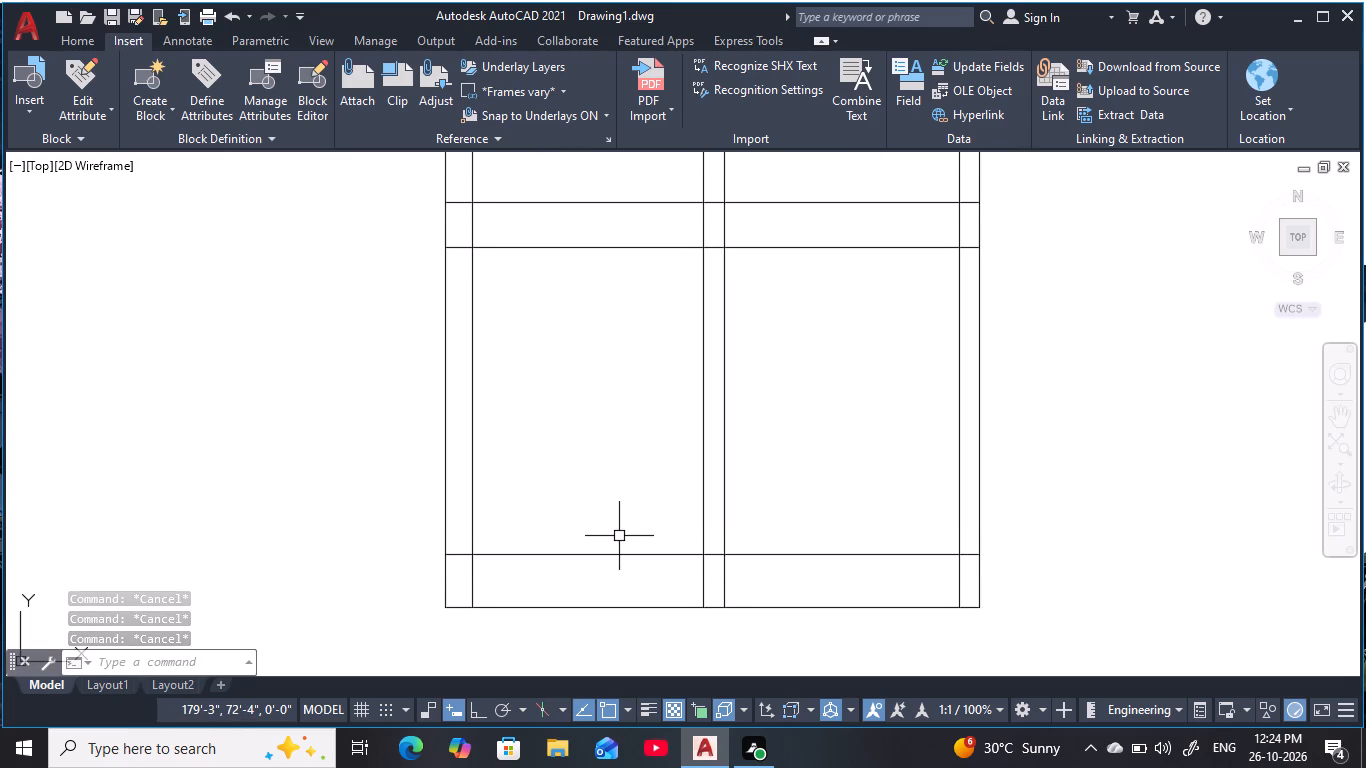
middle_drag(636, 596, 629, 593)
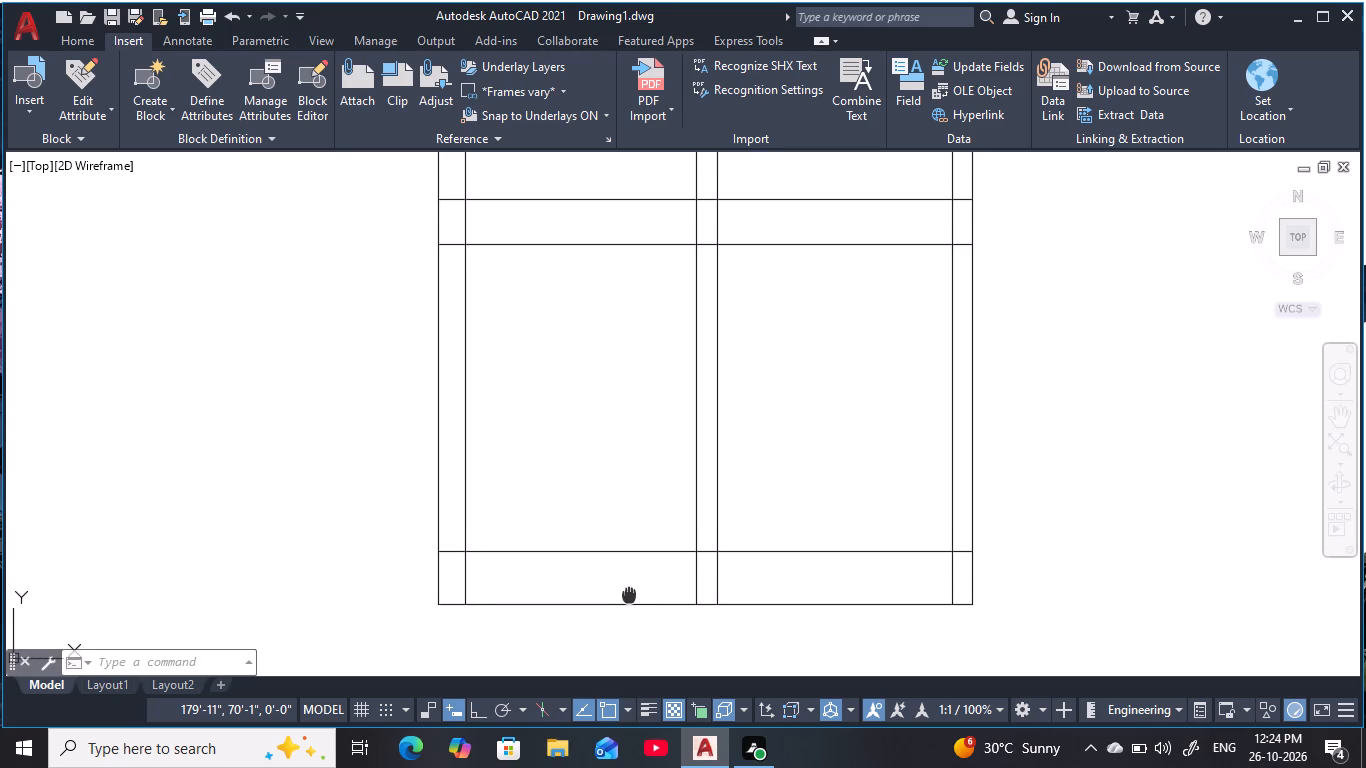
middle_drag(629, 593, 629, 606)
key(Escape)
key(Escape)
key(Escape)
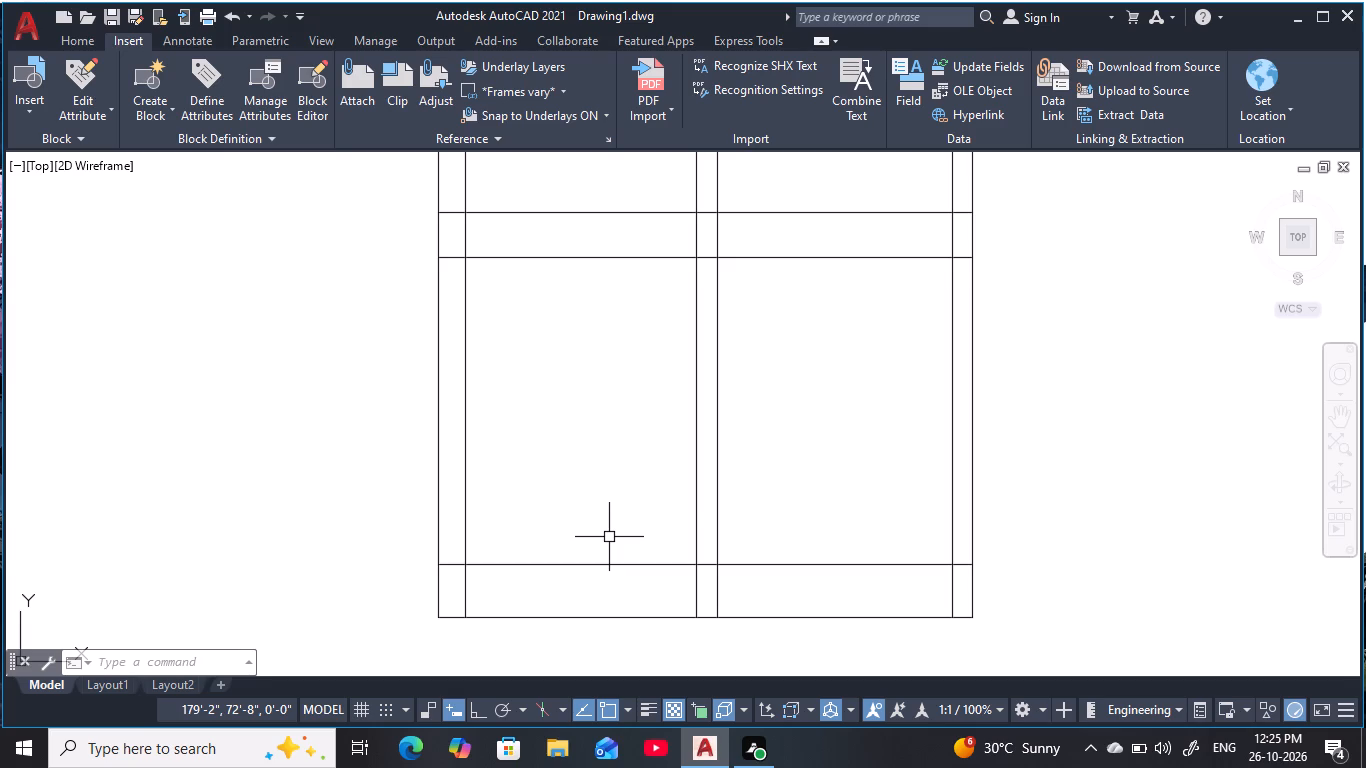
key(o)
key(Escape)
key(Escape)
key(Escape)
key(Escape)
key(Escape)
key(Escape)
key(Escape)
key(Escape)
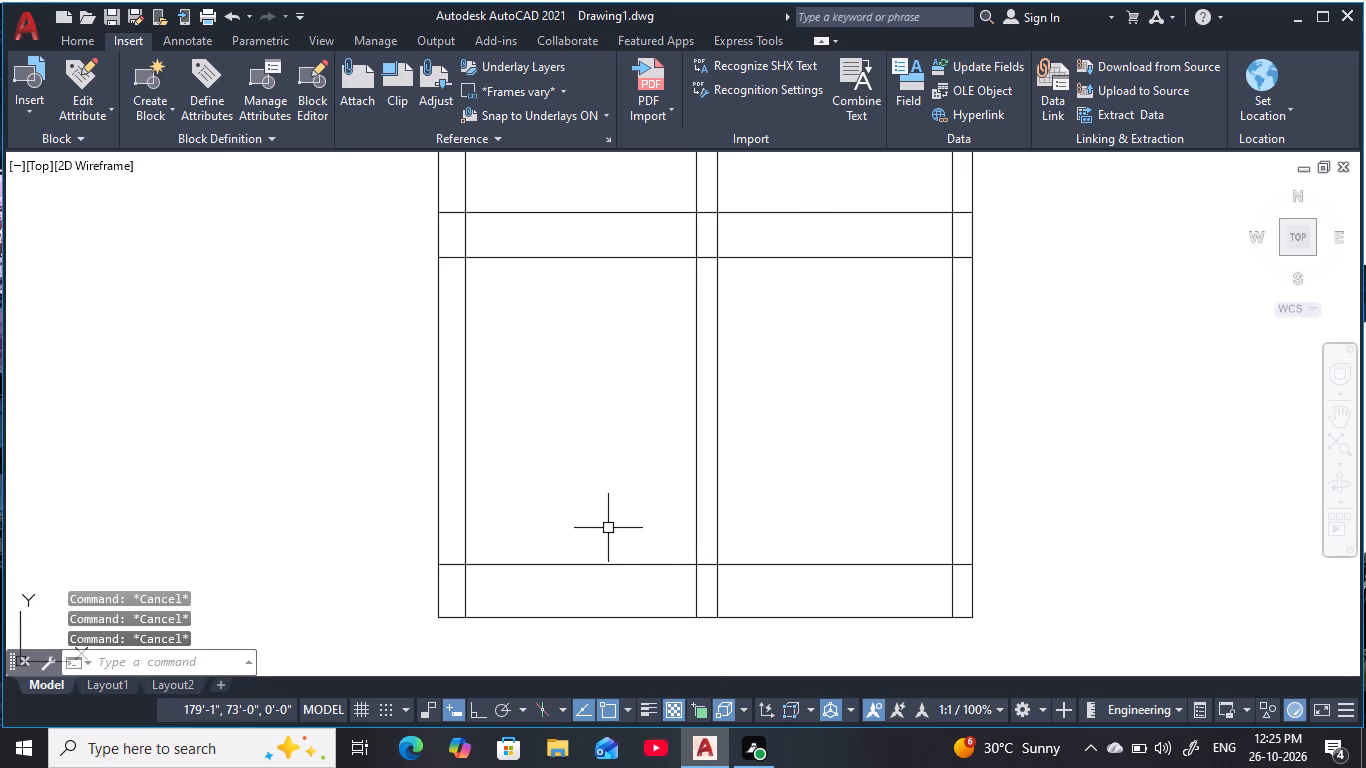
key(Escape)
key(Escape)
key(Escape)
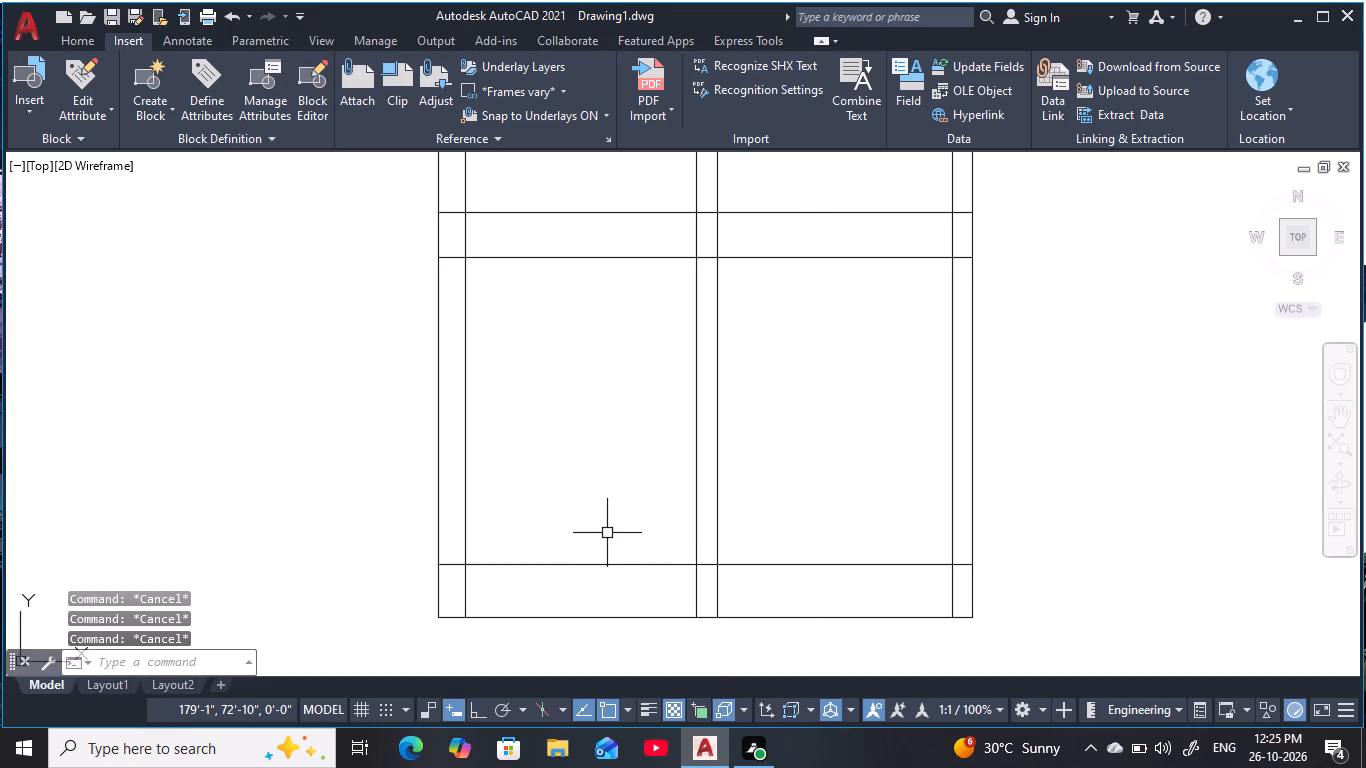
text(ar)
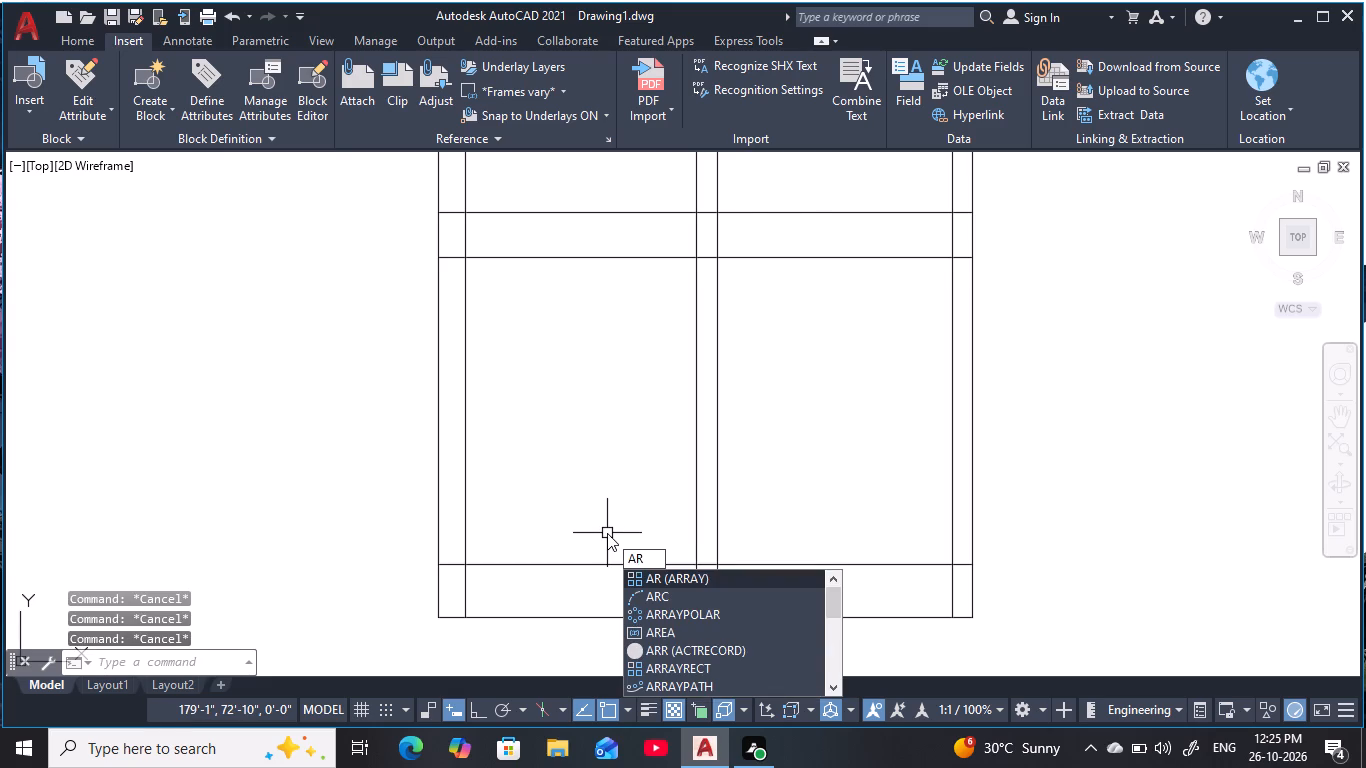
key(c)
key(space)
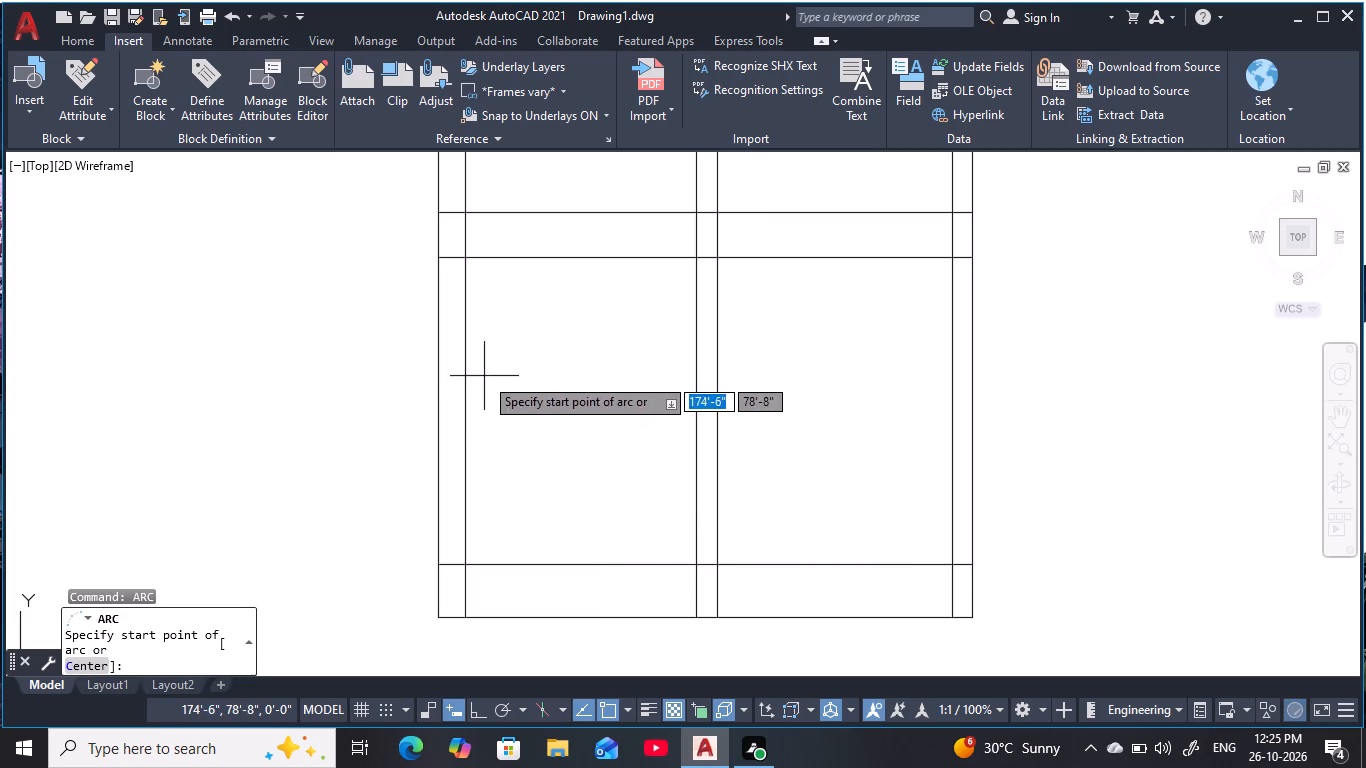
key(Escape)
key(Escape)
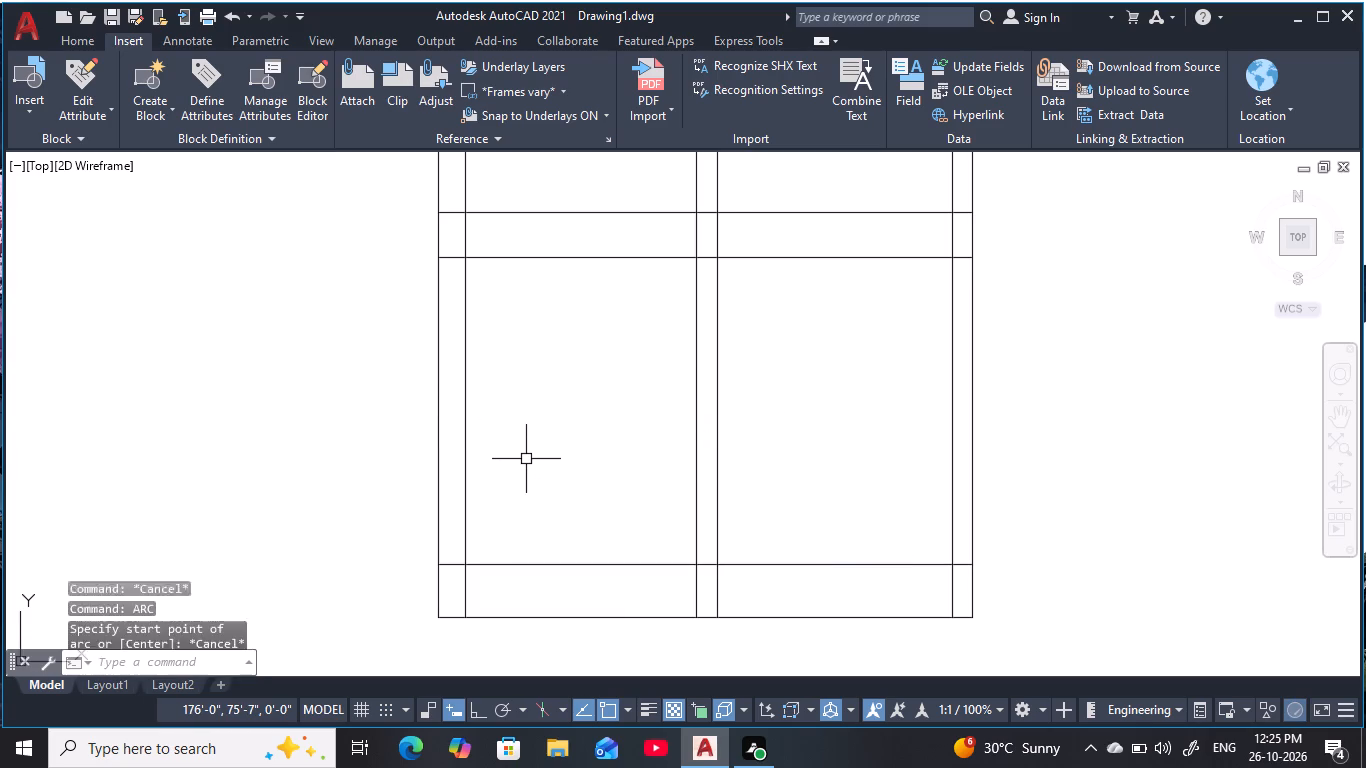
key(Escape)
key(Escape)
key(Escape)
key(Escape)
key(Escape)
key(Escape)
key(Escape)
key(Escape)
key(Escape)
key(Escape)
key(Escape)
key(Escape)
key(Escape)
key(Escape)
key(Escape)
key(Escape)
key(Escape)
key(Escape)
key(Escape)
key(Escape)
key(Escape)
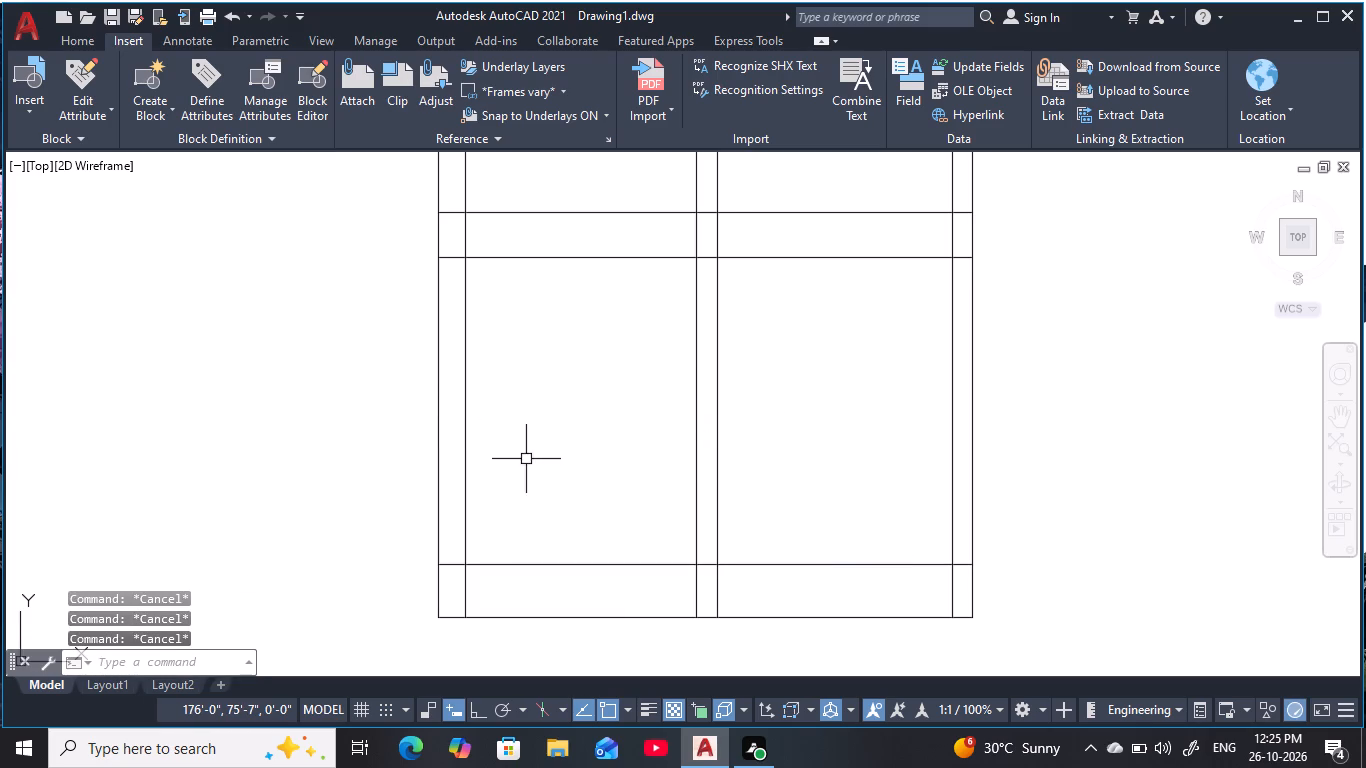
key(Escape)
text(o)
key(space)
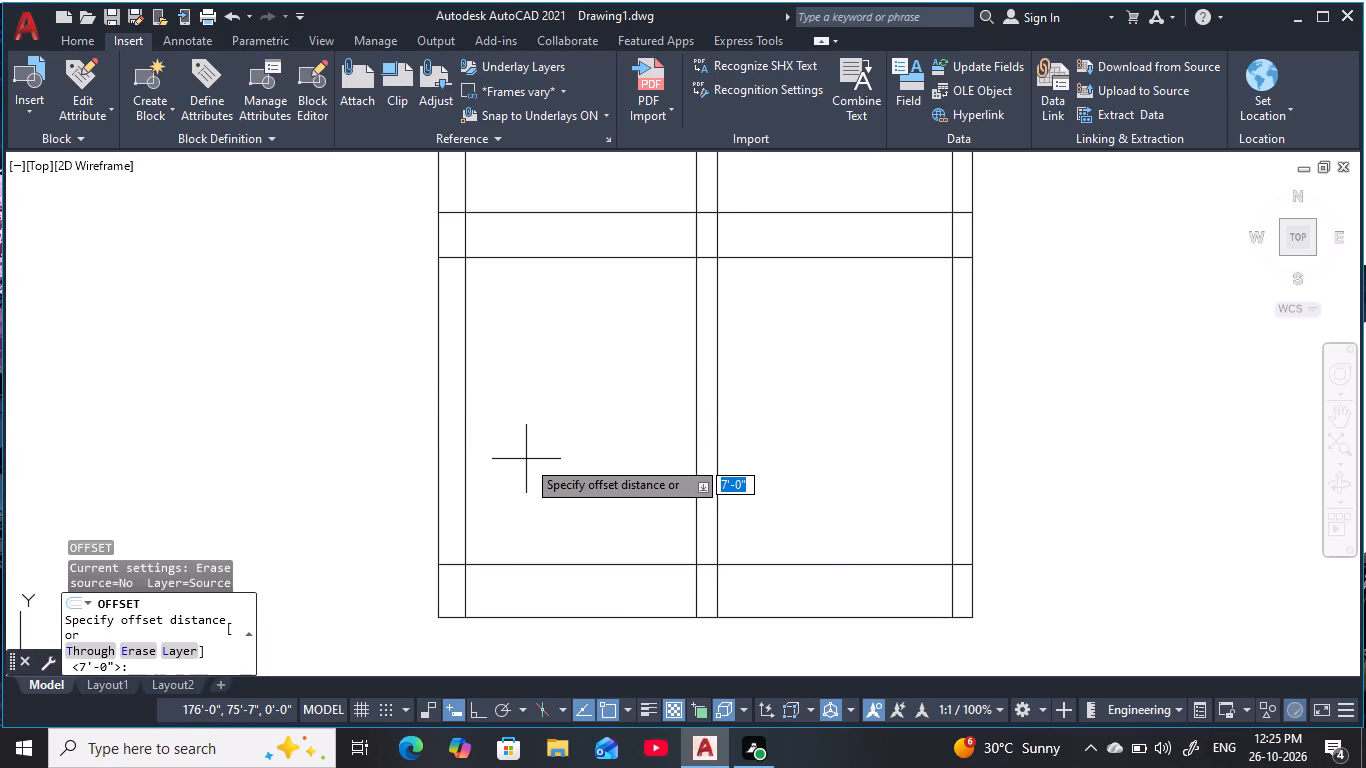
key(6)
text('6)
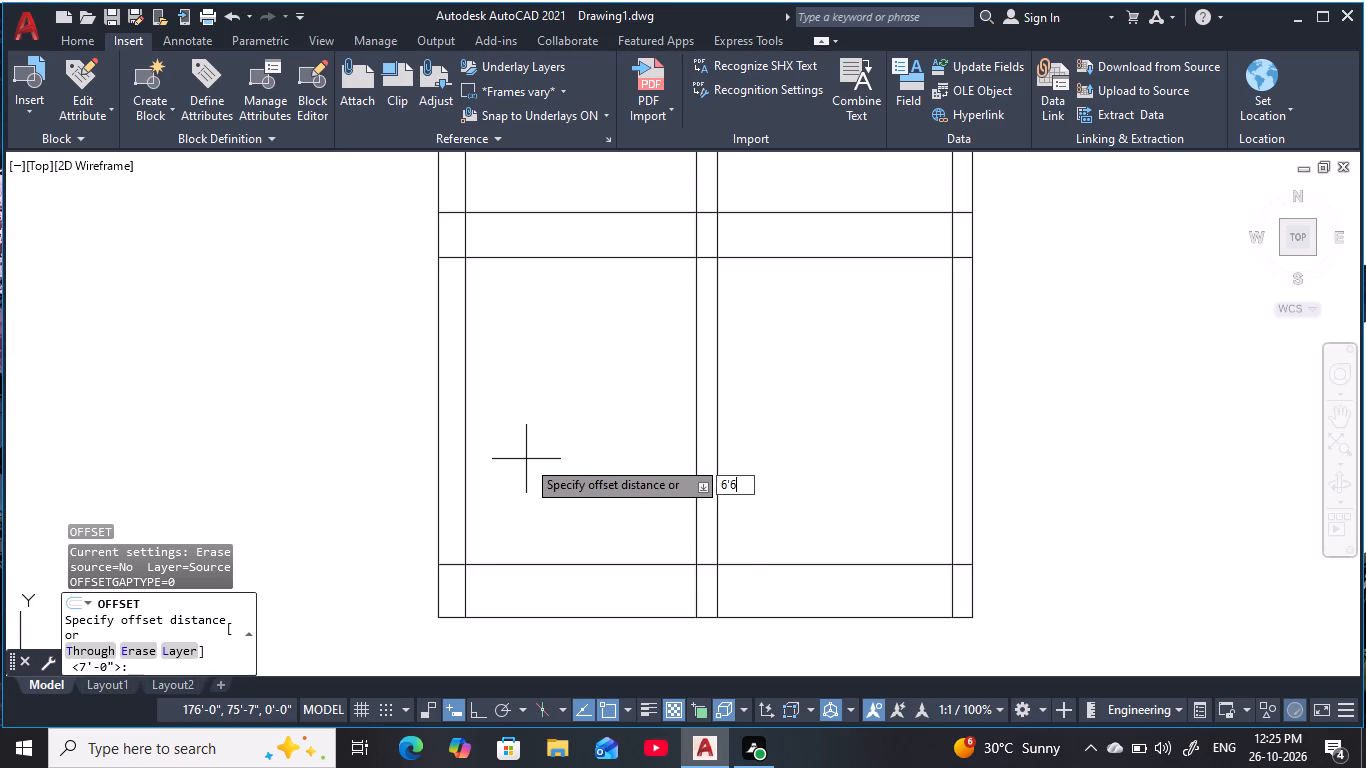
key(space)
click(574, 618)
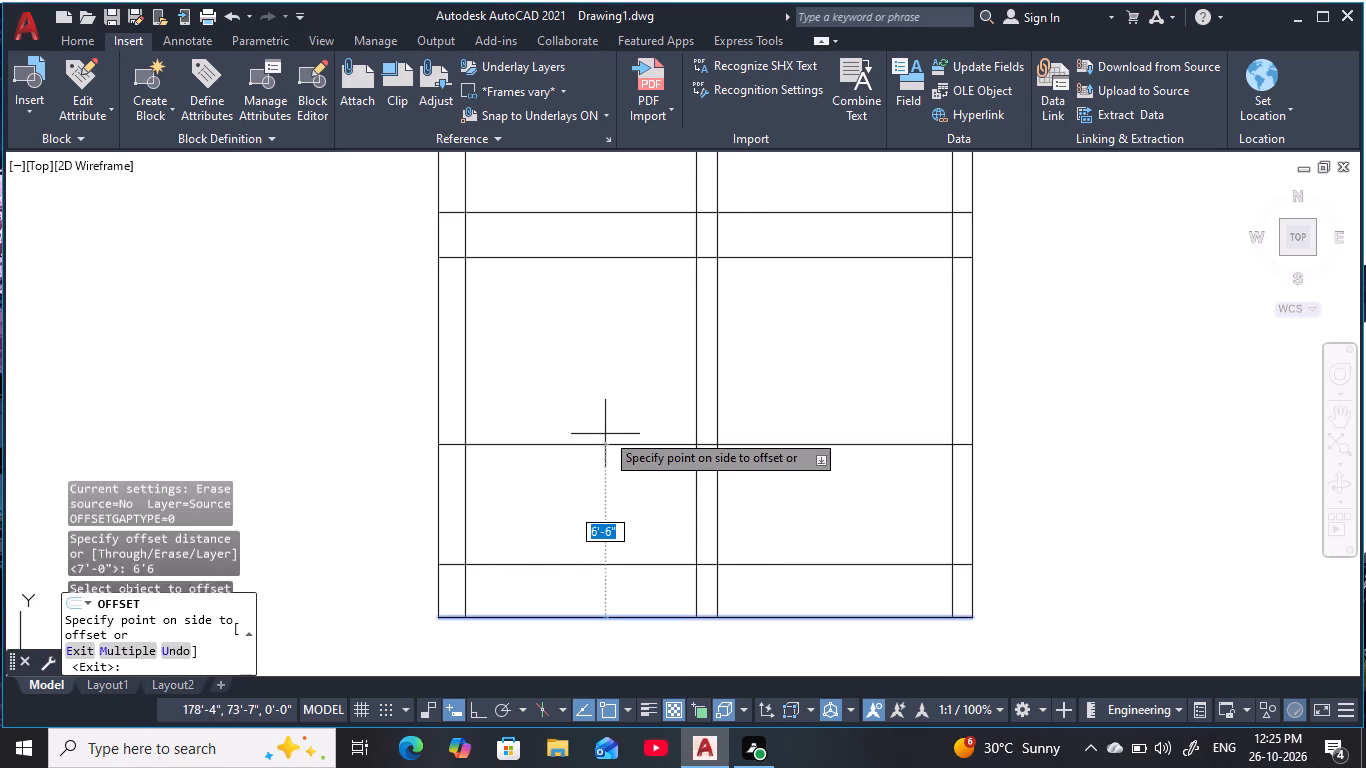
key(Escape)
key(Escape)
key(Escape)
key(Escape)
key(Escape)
Offset the top line of the lowest band, at the plinth, 6'6" upward into the ground storey.
text(o)
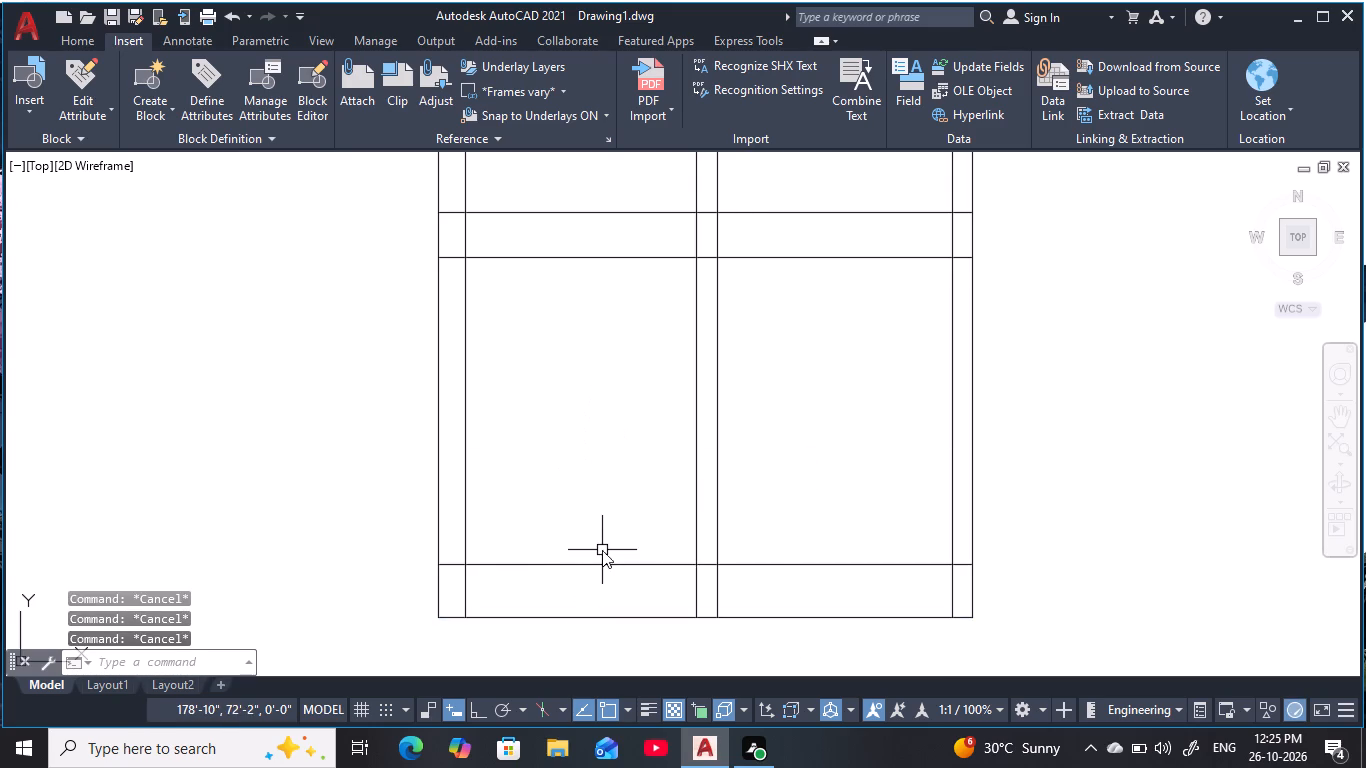
key(space)
key(6)
key(apostrophe)
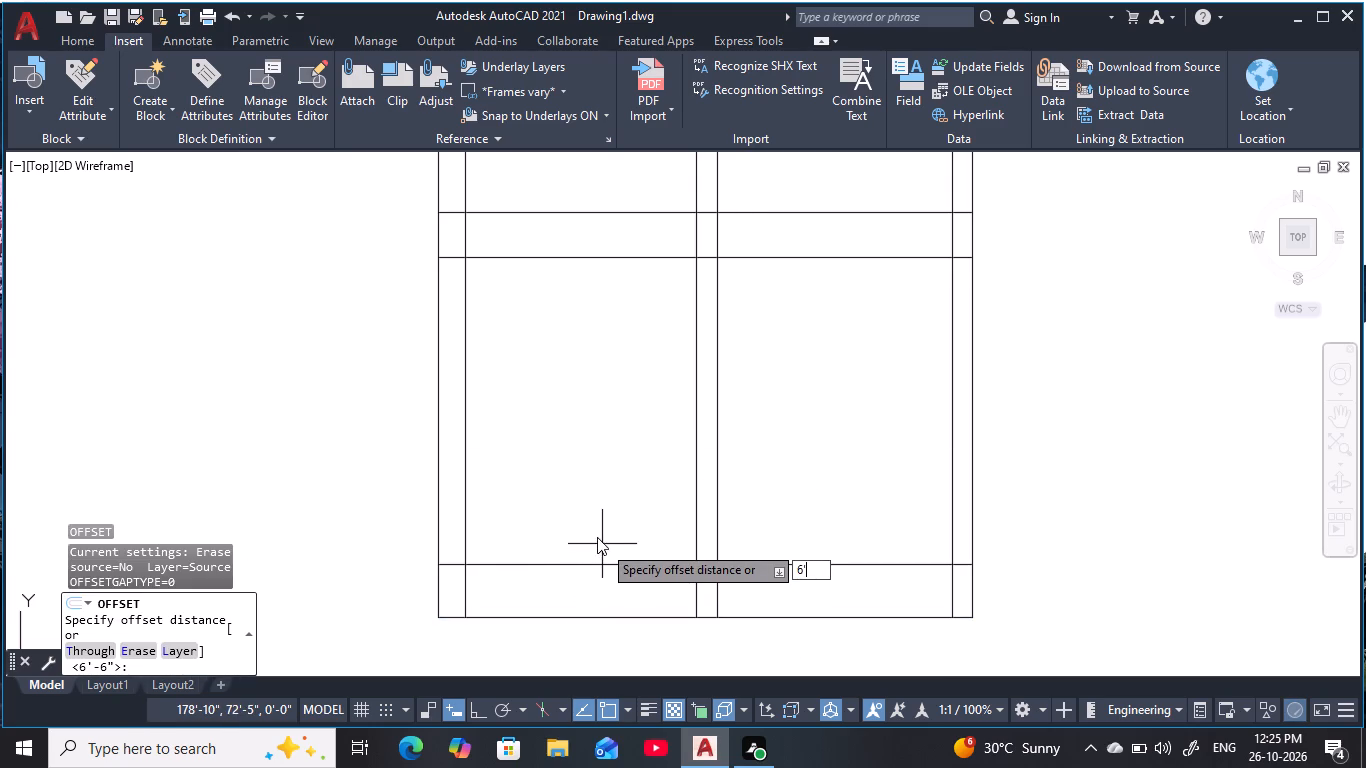
text(6)
key(space)
click(606, 560)
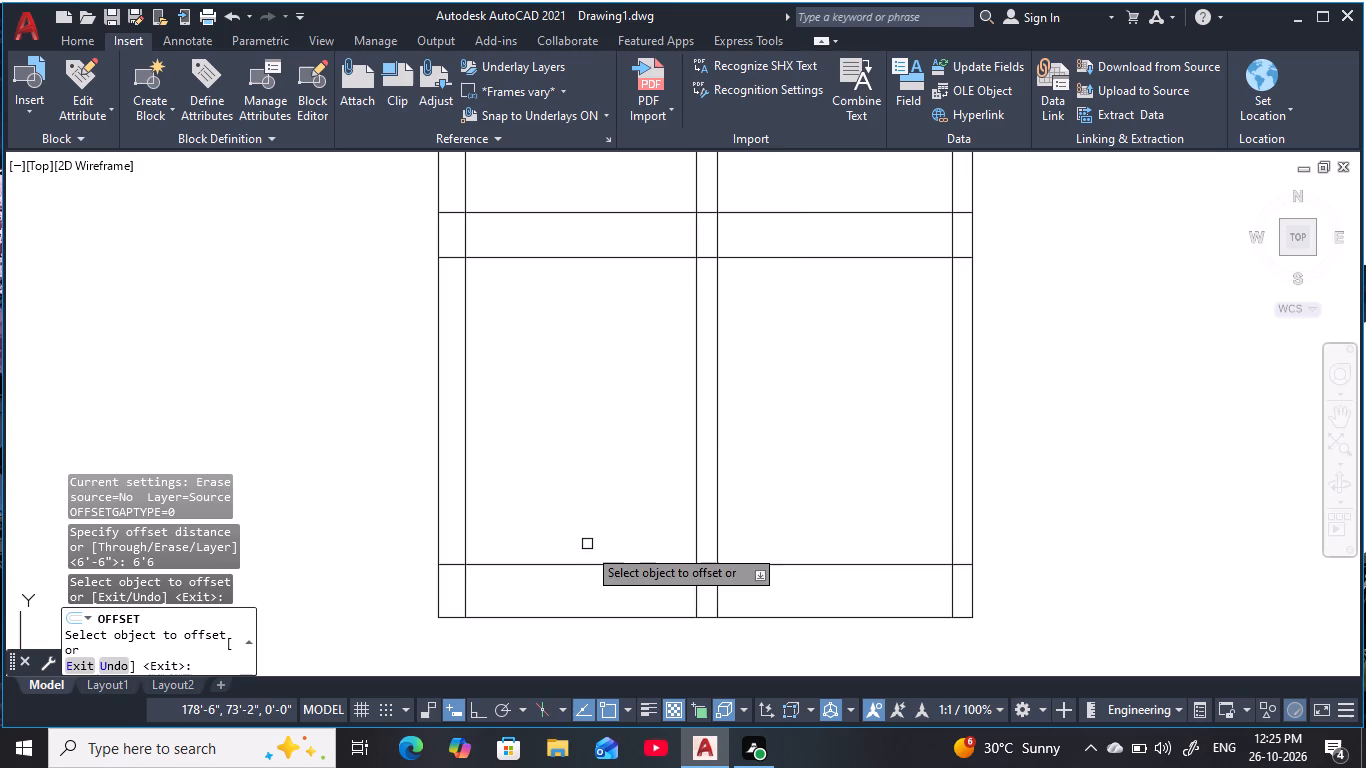
click(585, 564)
click(589, 356)
key(Escape)
key(Escape)
key(Escape)
key(Escape)
key(Escape)
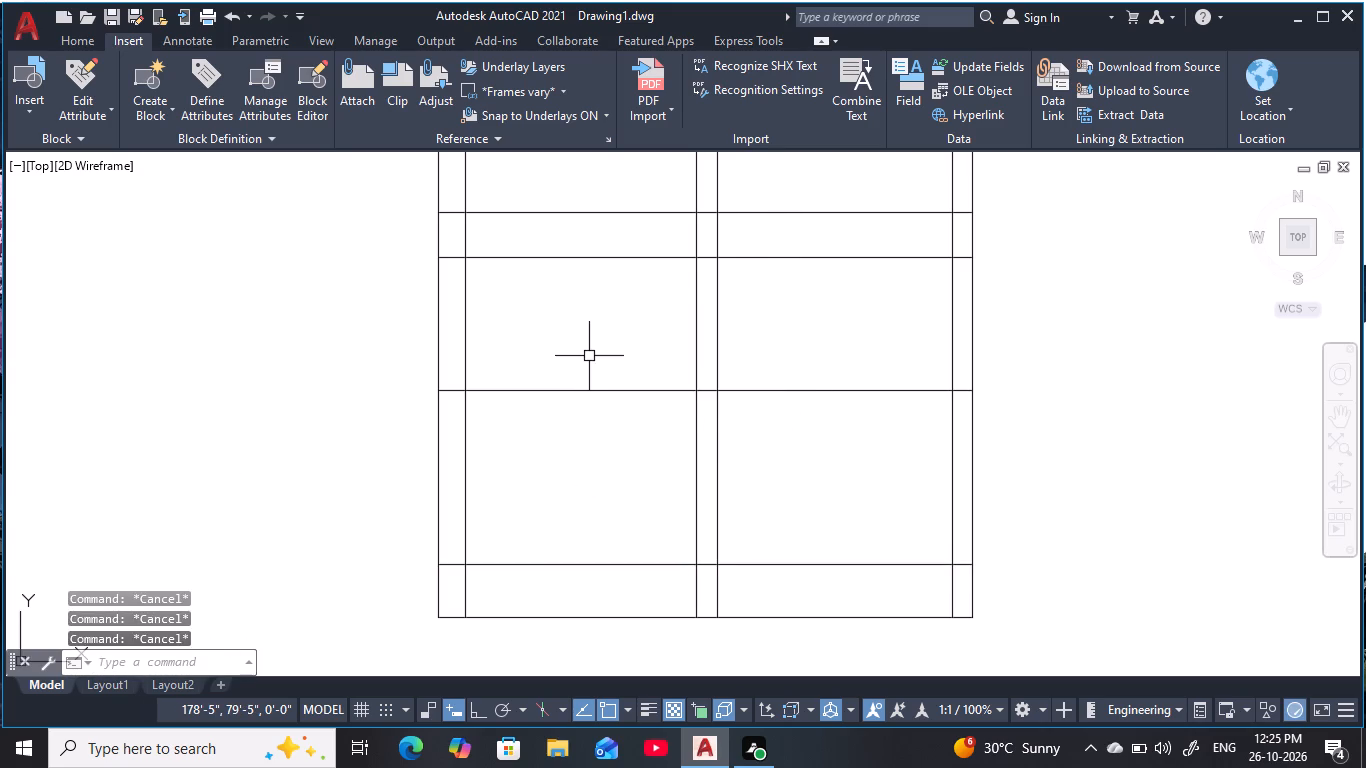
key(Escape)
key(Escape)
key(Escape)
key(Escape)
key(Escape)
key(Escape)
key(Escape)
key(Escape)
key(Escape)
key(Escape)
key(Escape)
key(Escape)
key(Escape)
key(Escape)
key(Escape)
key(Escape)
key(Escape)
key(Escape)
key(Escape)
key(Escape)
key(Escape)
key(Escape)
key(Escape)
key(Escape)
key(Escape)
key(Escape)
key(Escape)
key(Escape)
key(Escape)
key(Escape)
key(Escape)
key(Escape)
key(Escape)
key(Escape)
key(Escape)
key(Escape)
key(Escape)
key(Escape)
Offset the inner line of the left-hand wall 2'5" rightward into the left-hand bay.
text(o)
key(space)
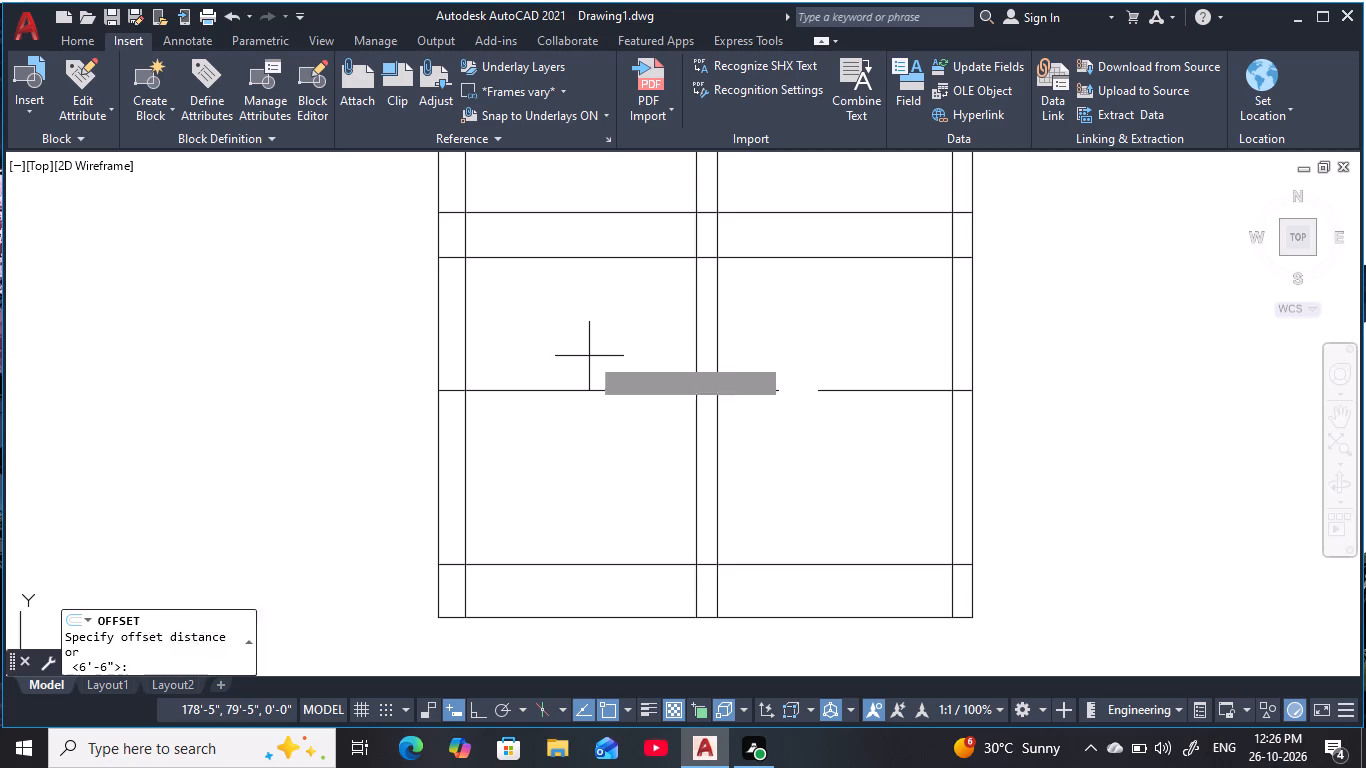
text(2')
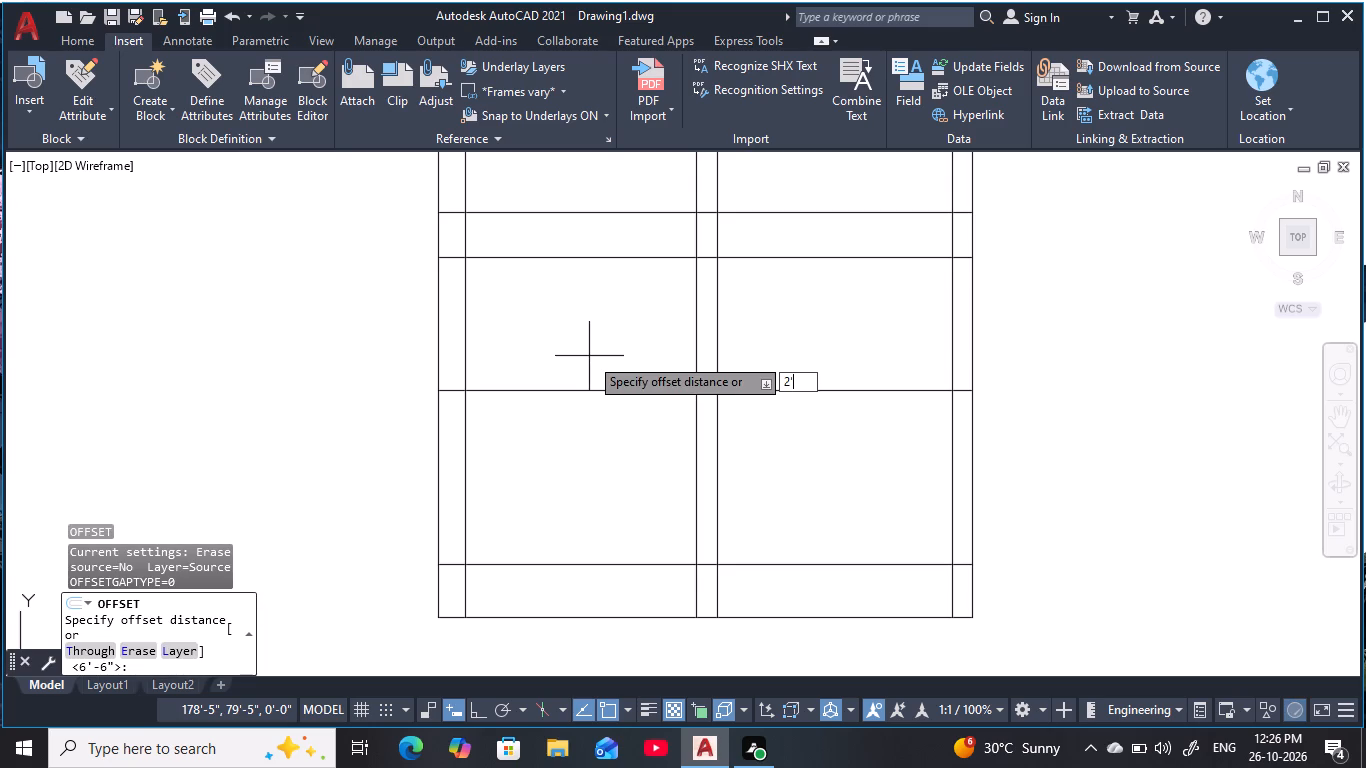
text(5)
key(space)
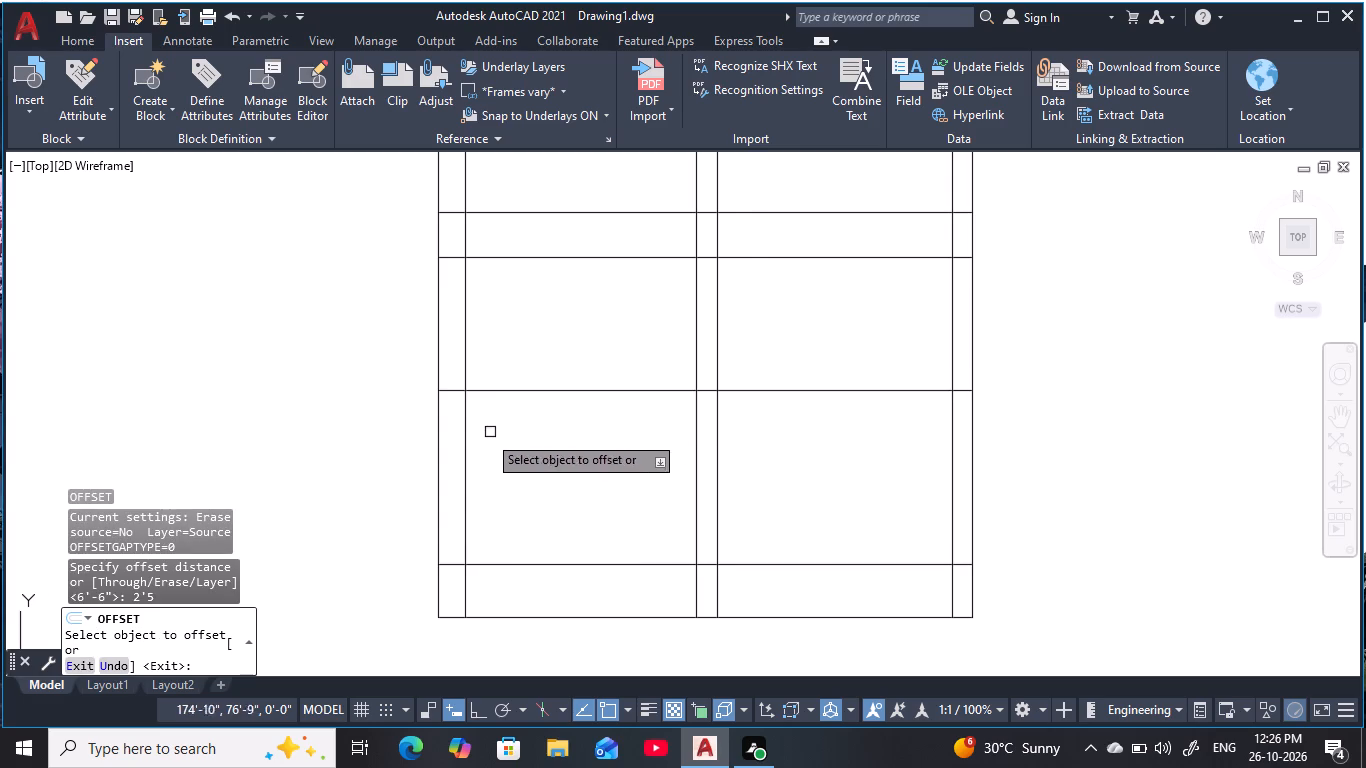
click(462, 458)
click(583, 458)
key(Escape)
key(Escape)
key(Escape)
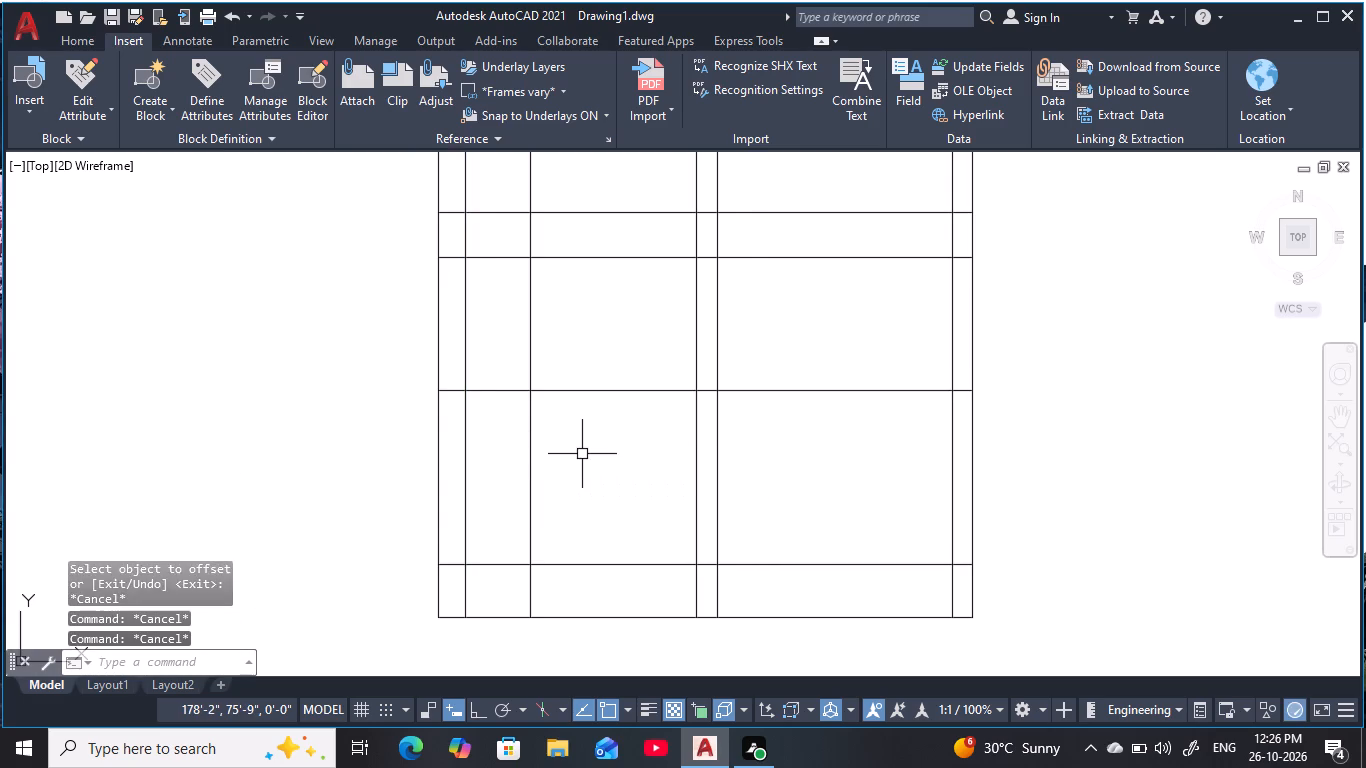
key(Escape)
key(Escape)
key(Escape)
key(Escape)
key(Escape)
key(Escape)
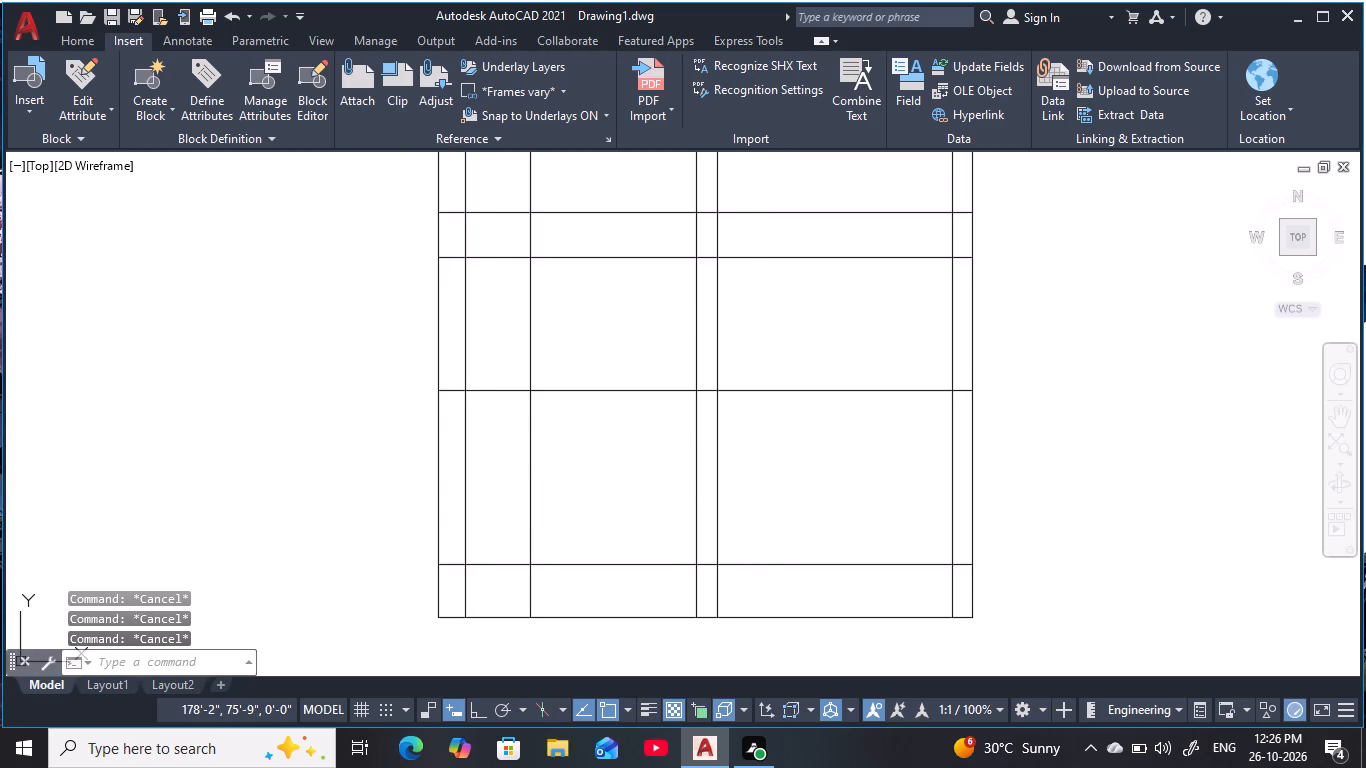
key(Escape)
key(Escape)
key(Escape)
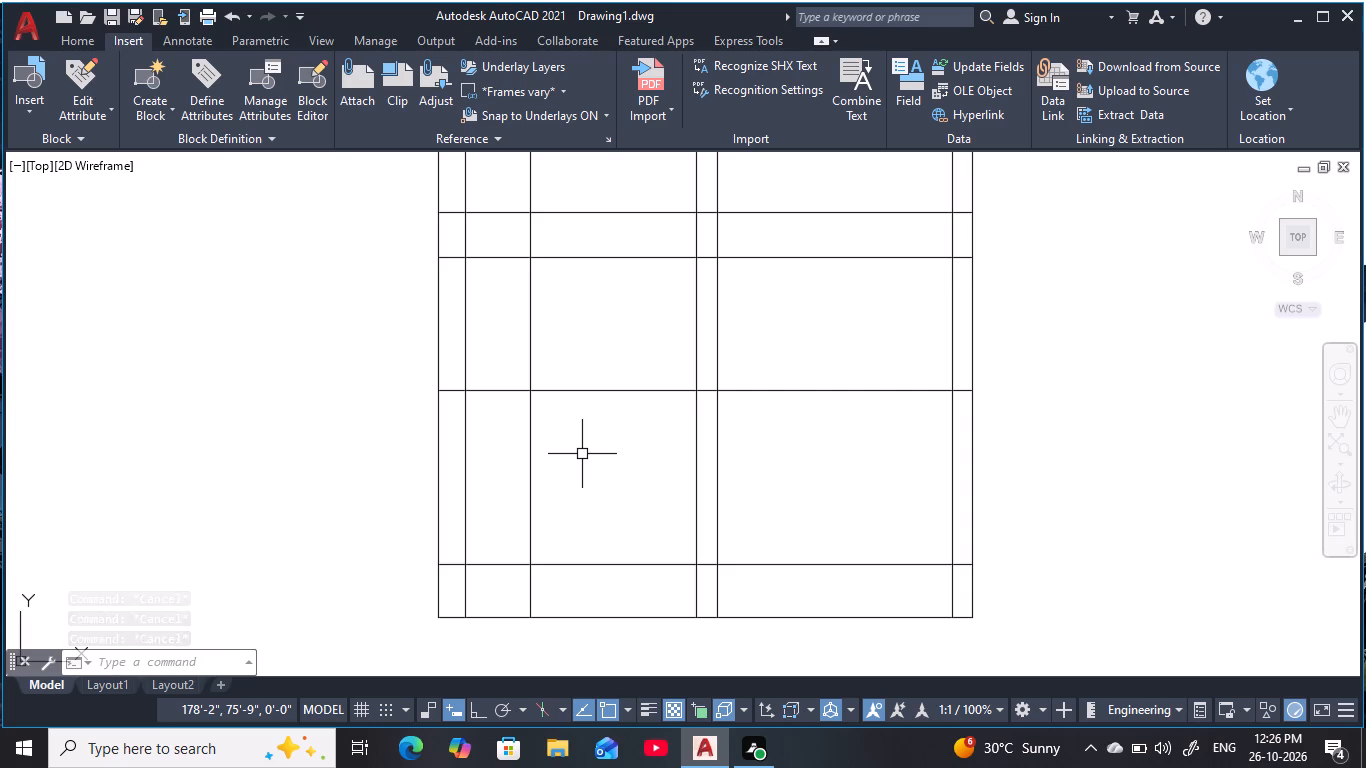
key(Escape)
key(Escape)
key(Escape)
key(Escape)
key(Escape)
key(Escape)
key(Escape)
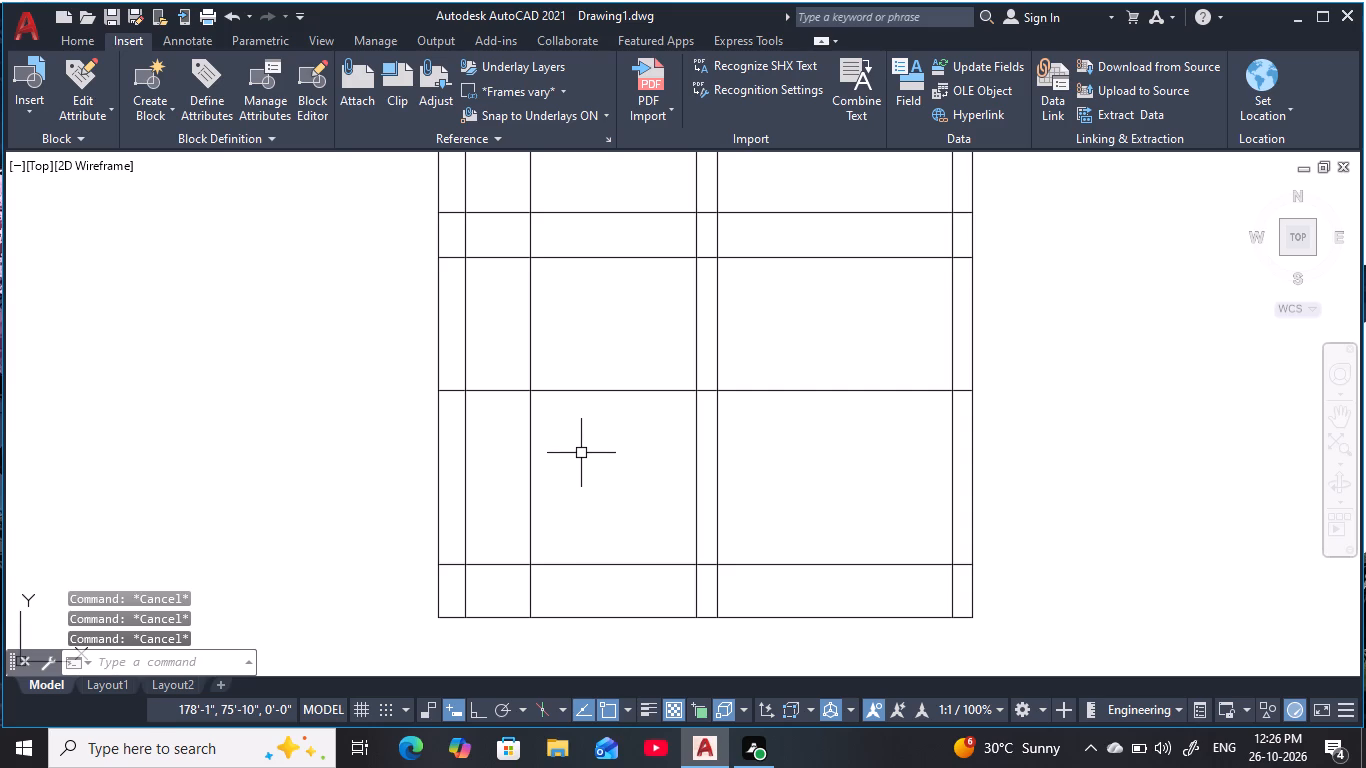
Offset the new vertical line in the left-hand bay 1' further rightward.
text(o 1')
key(space)
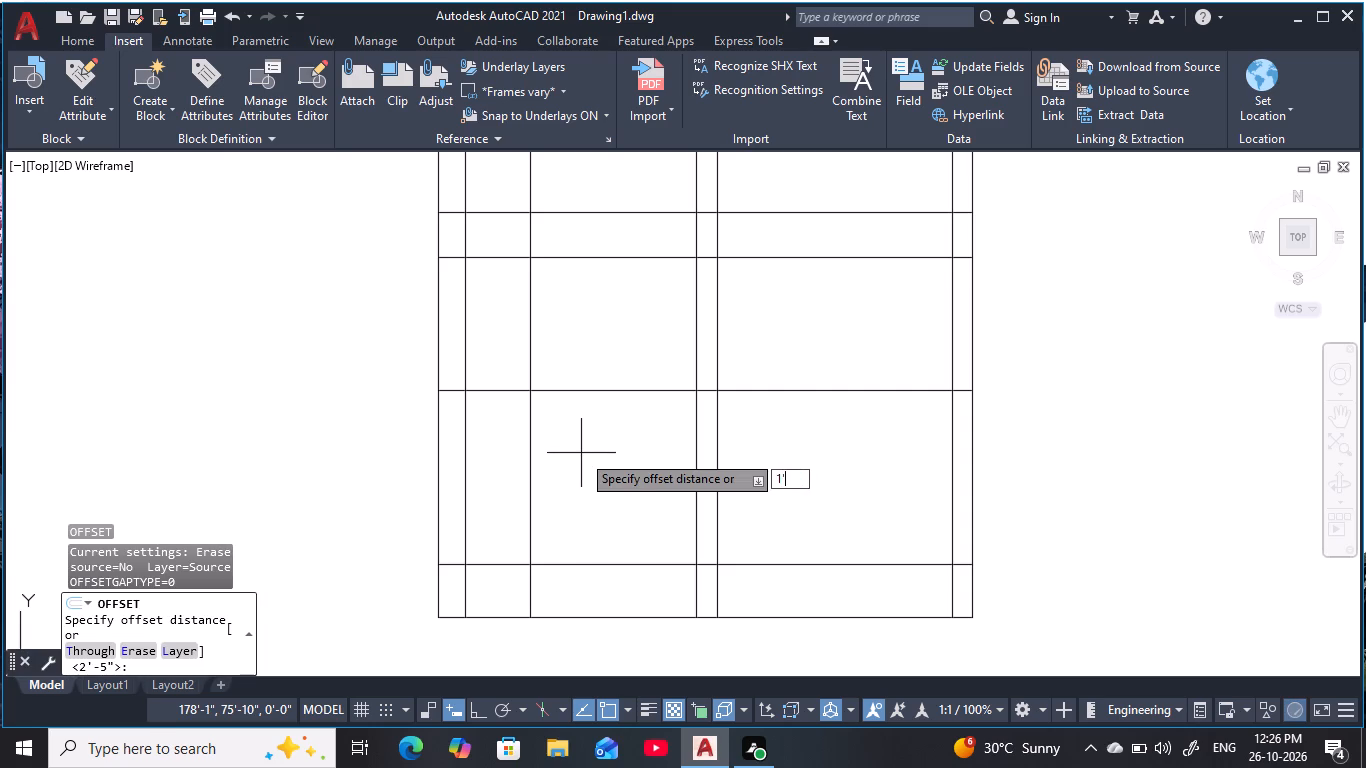
click(531, 471)
click(586, 464)
key(Escape)
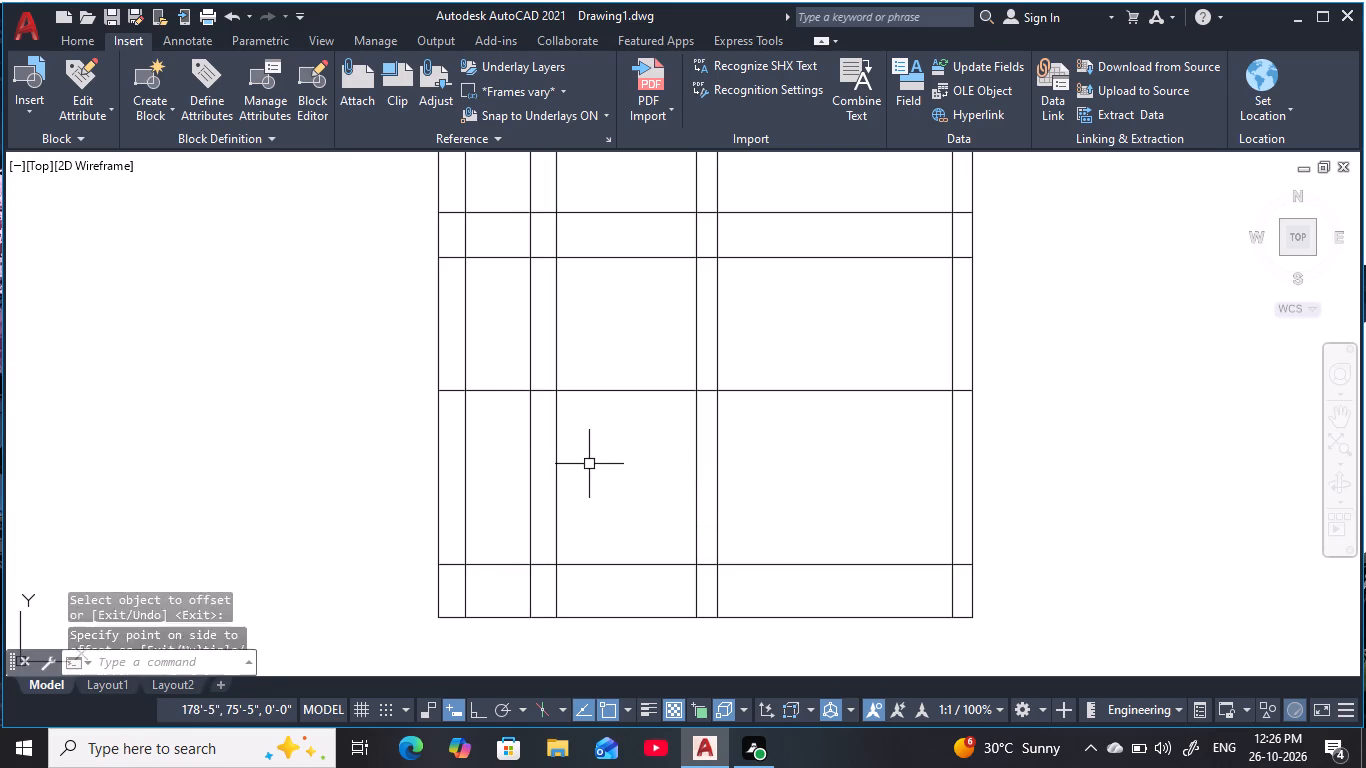
key(Escape)
key(Escape)
key(Escape)
key(Escape)
key(Escape)
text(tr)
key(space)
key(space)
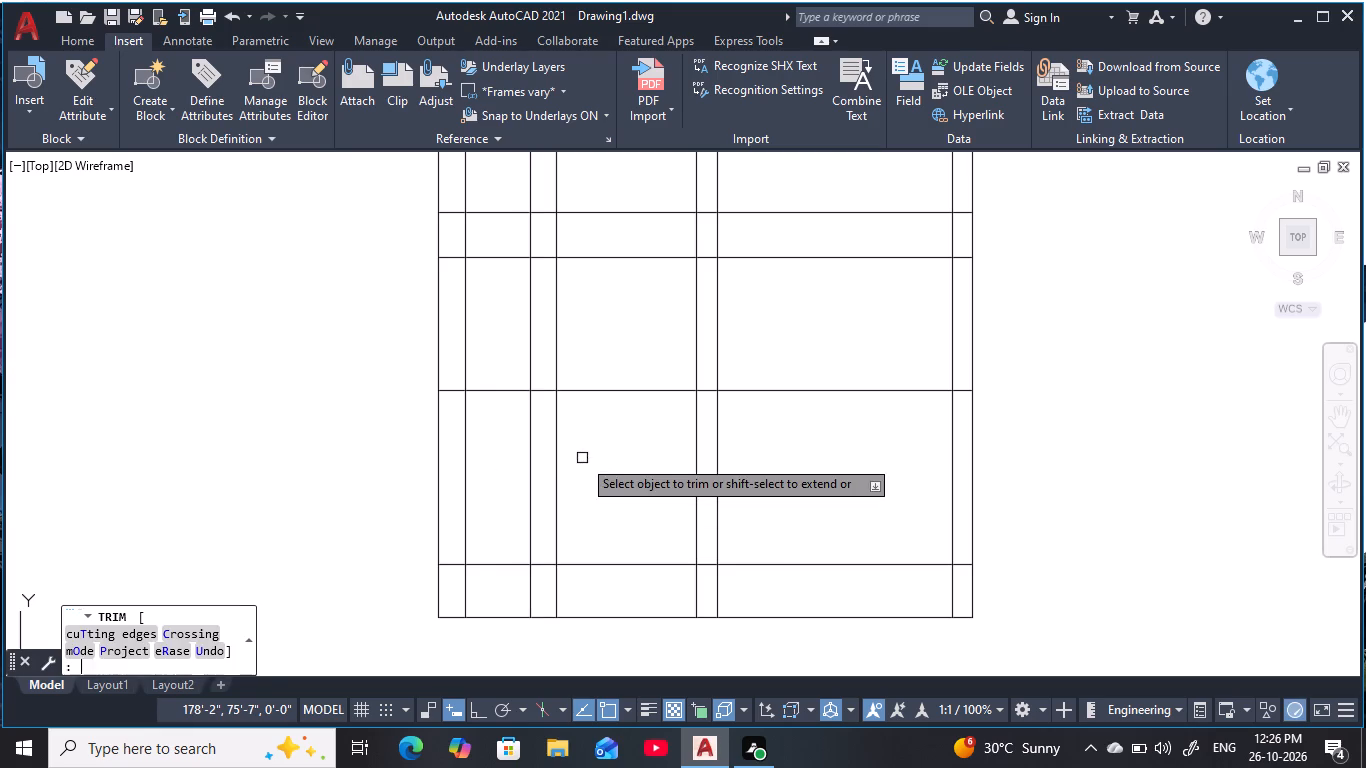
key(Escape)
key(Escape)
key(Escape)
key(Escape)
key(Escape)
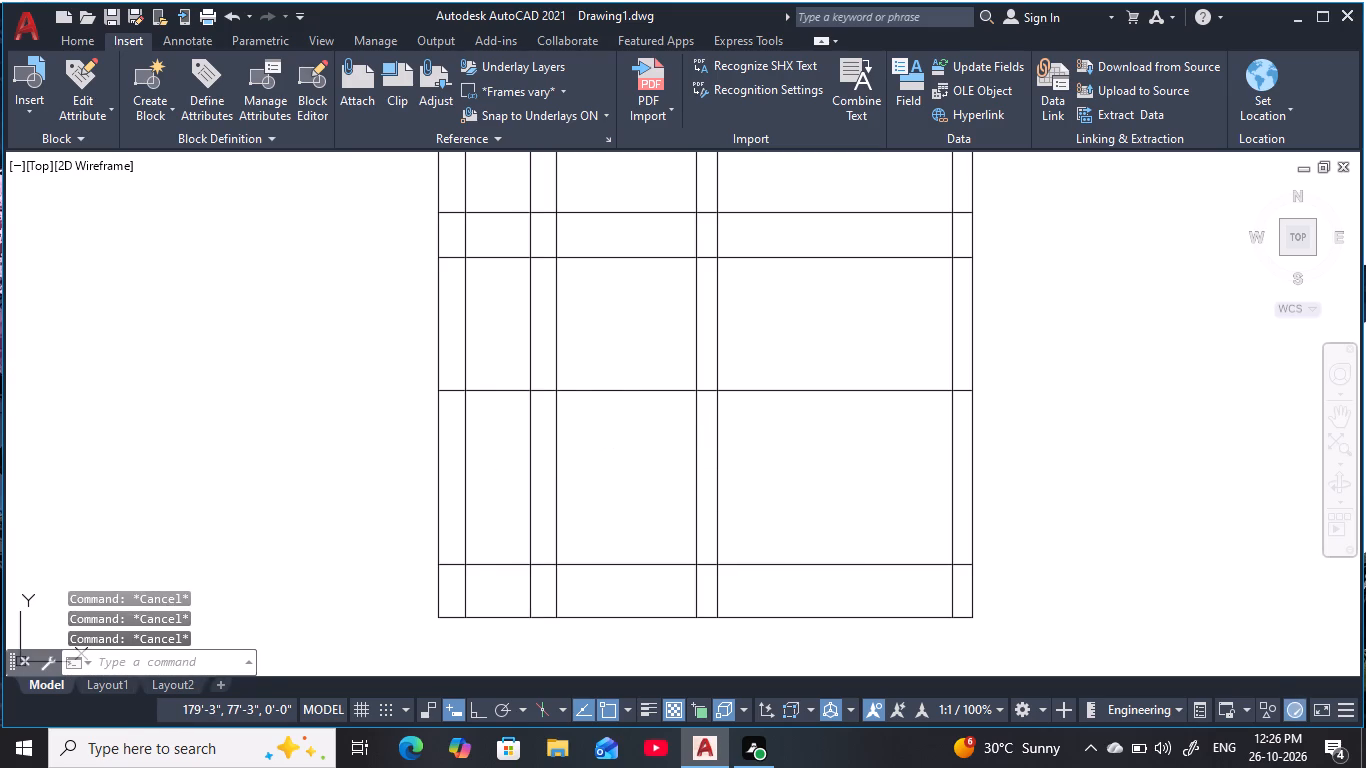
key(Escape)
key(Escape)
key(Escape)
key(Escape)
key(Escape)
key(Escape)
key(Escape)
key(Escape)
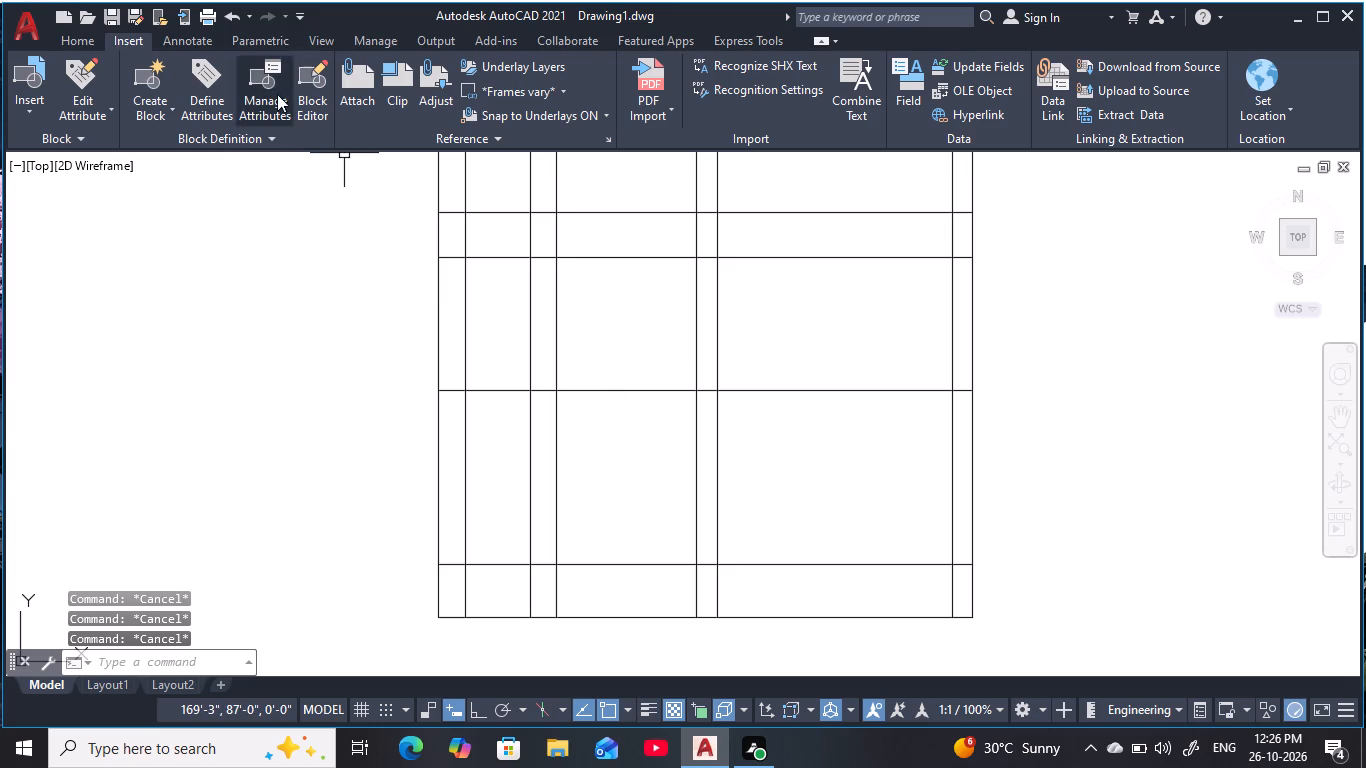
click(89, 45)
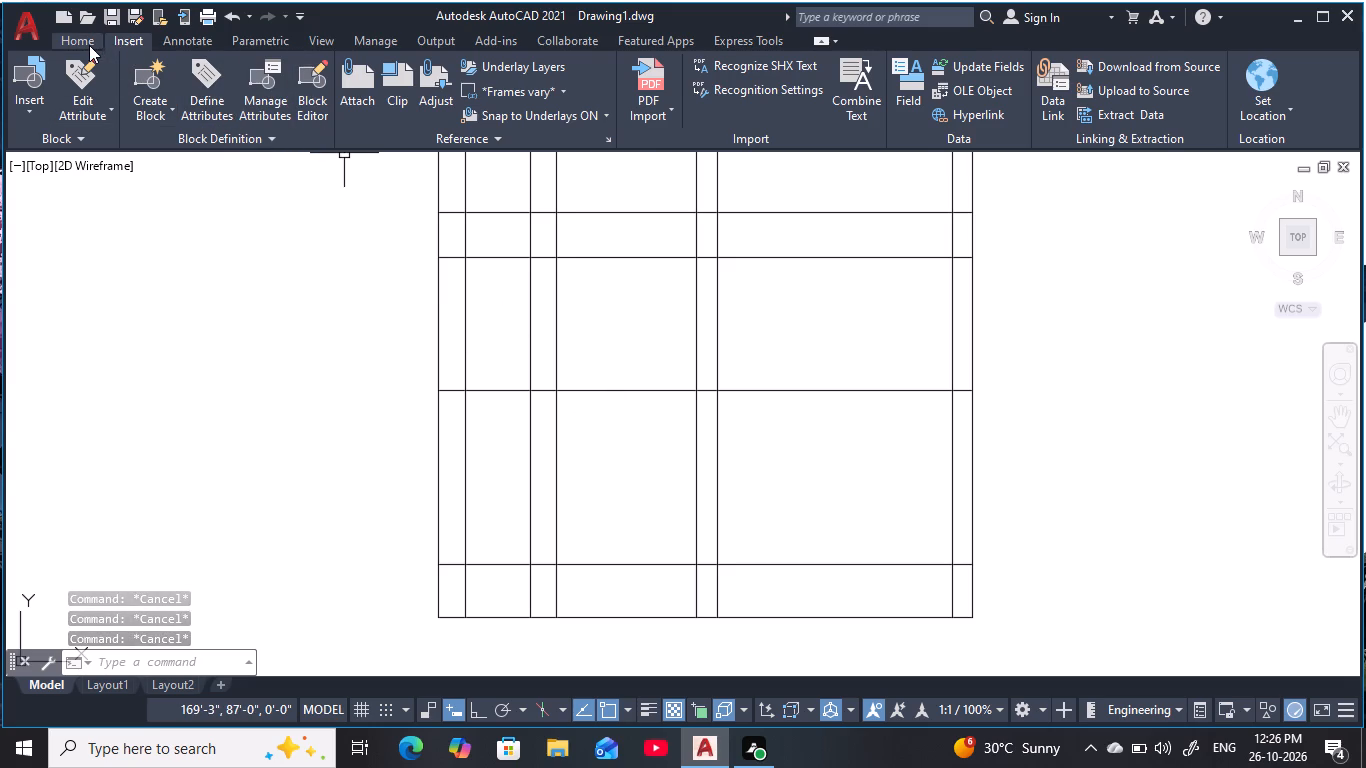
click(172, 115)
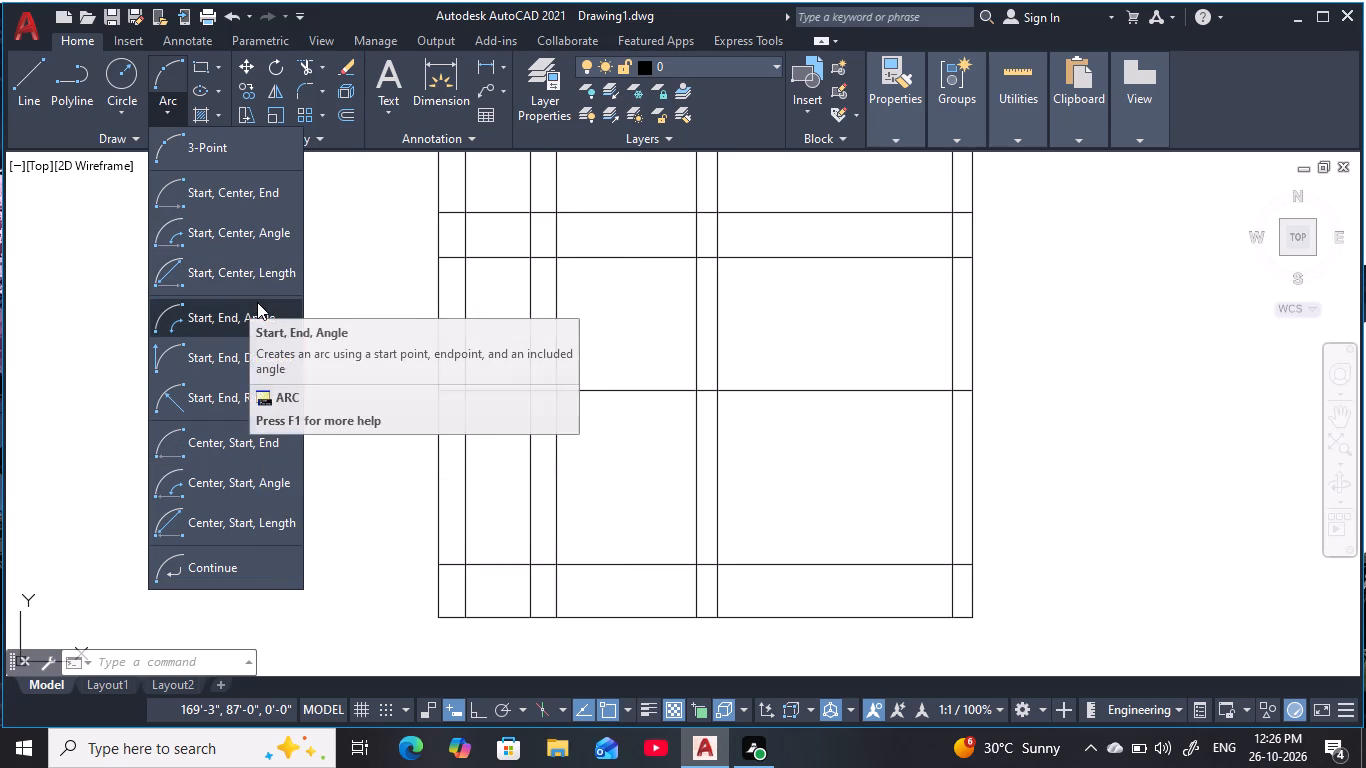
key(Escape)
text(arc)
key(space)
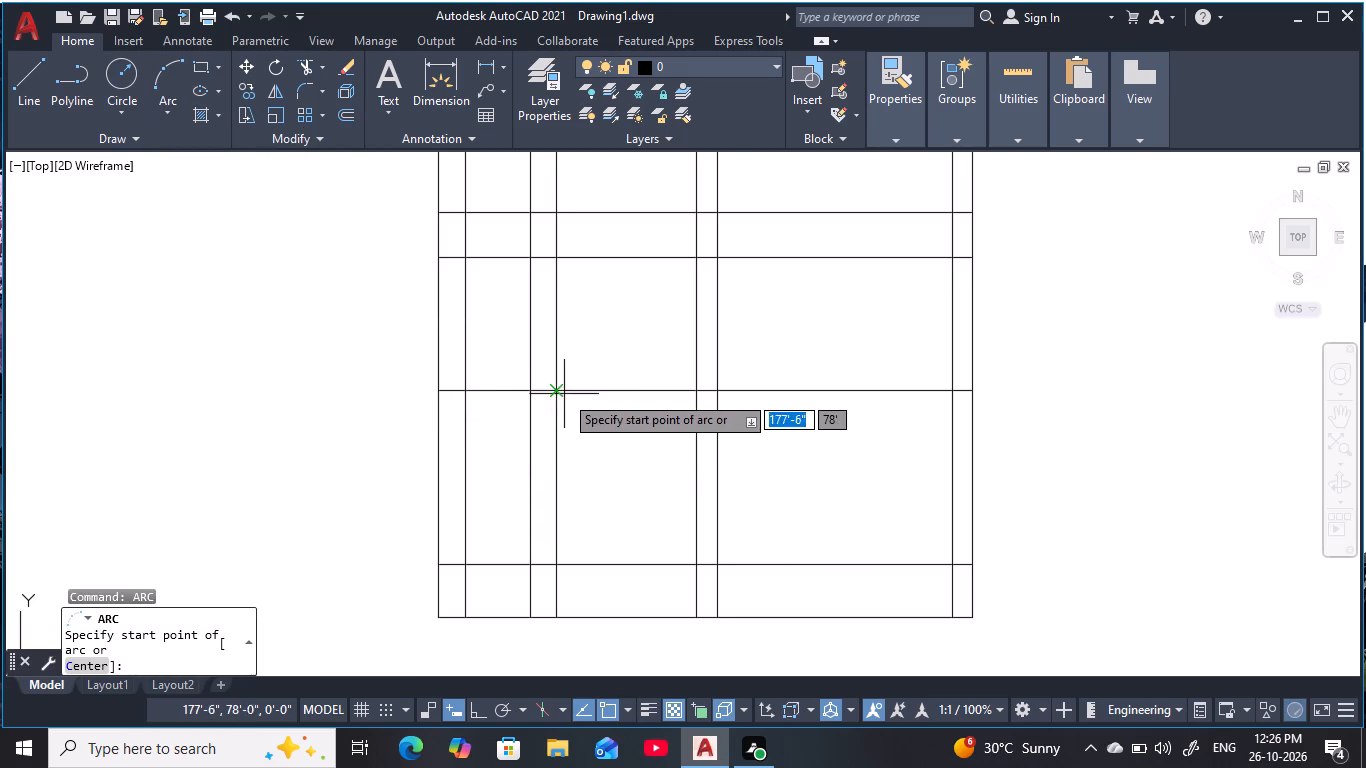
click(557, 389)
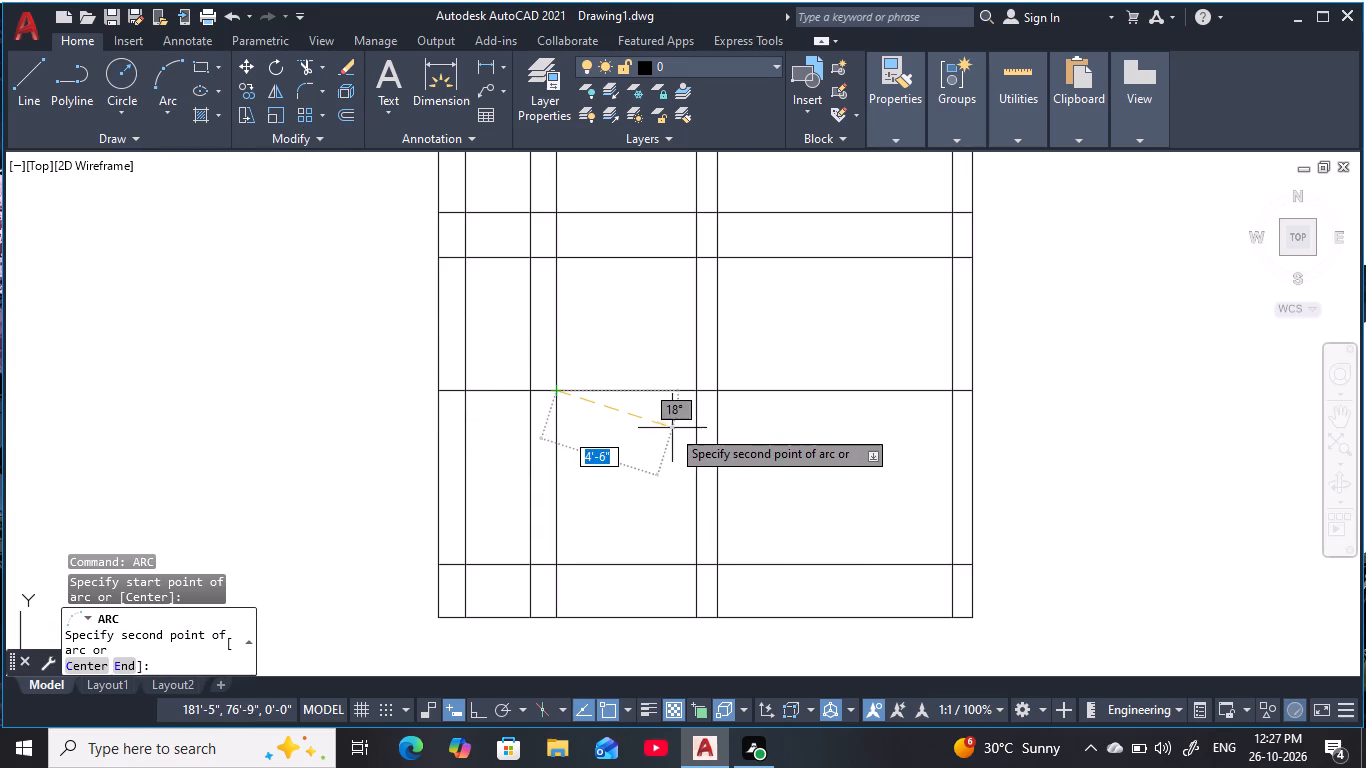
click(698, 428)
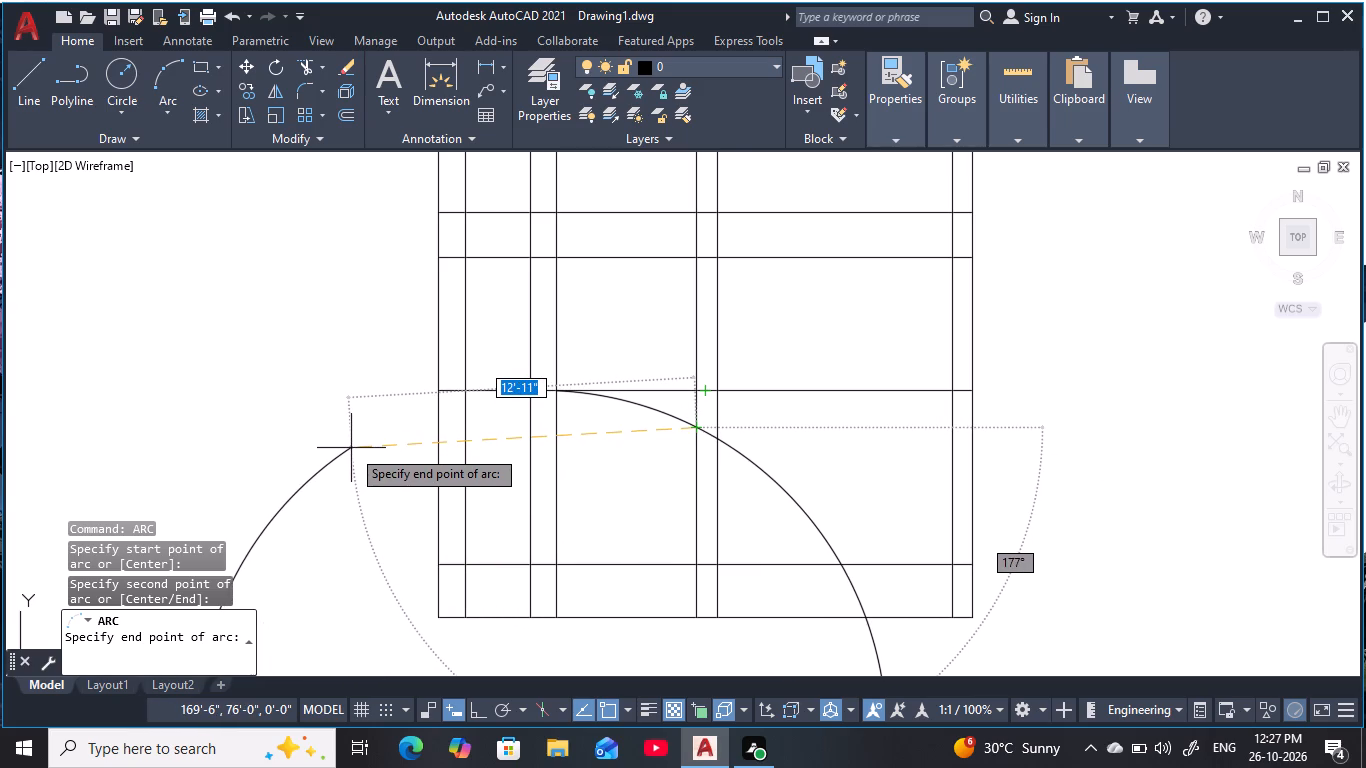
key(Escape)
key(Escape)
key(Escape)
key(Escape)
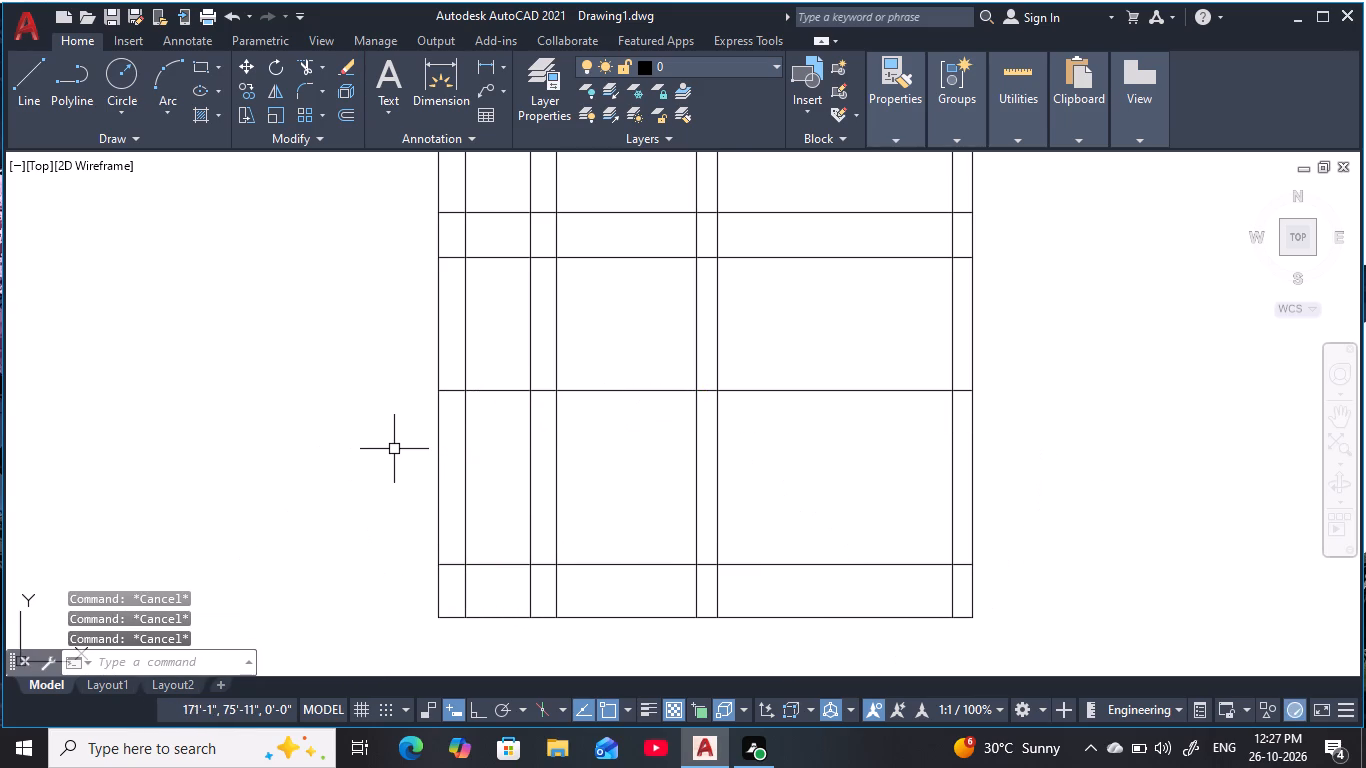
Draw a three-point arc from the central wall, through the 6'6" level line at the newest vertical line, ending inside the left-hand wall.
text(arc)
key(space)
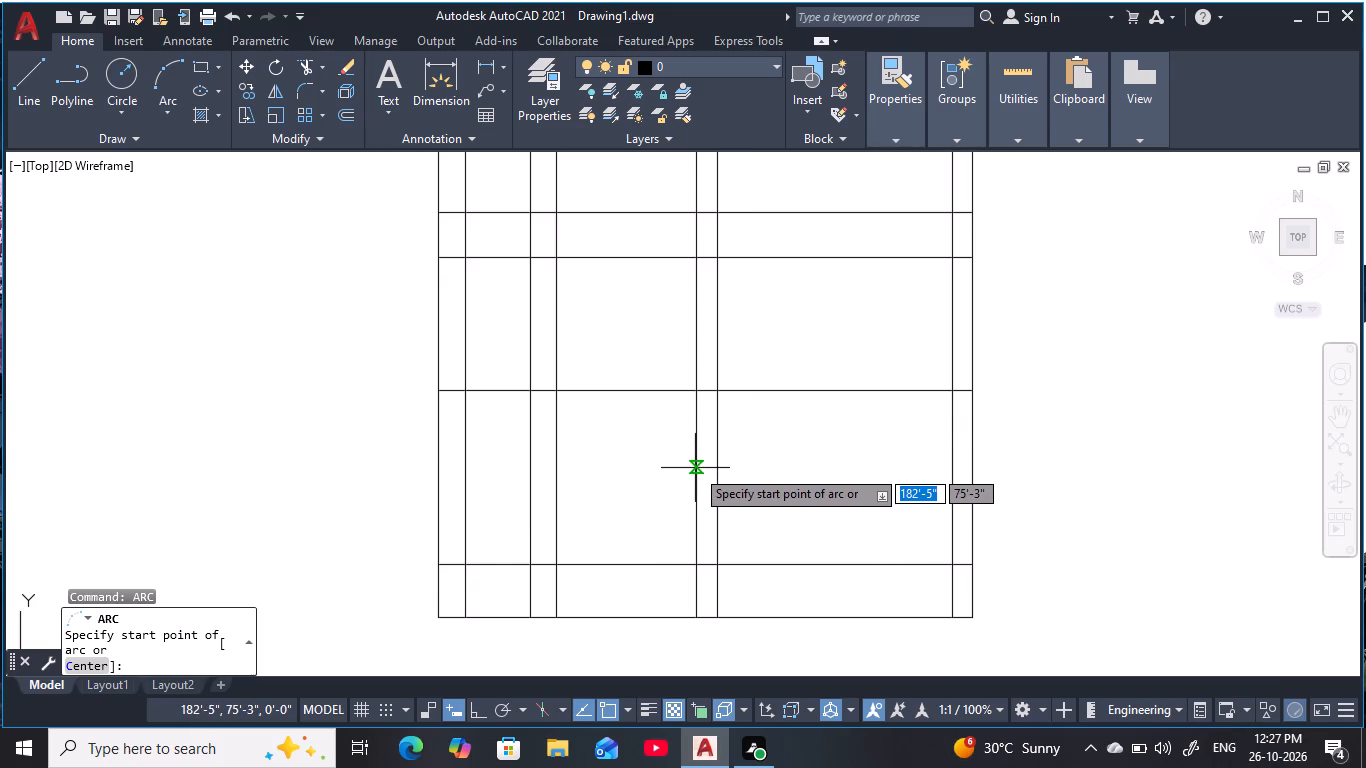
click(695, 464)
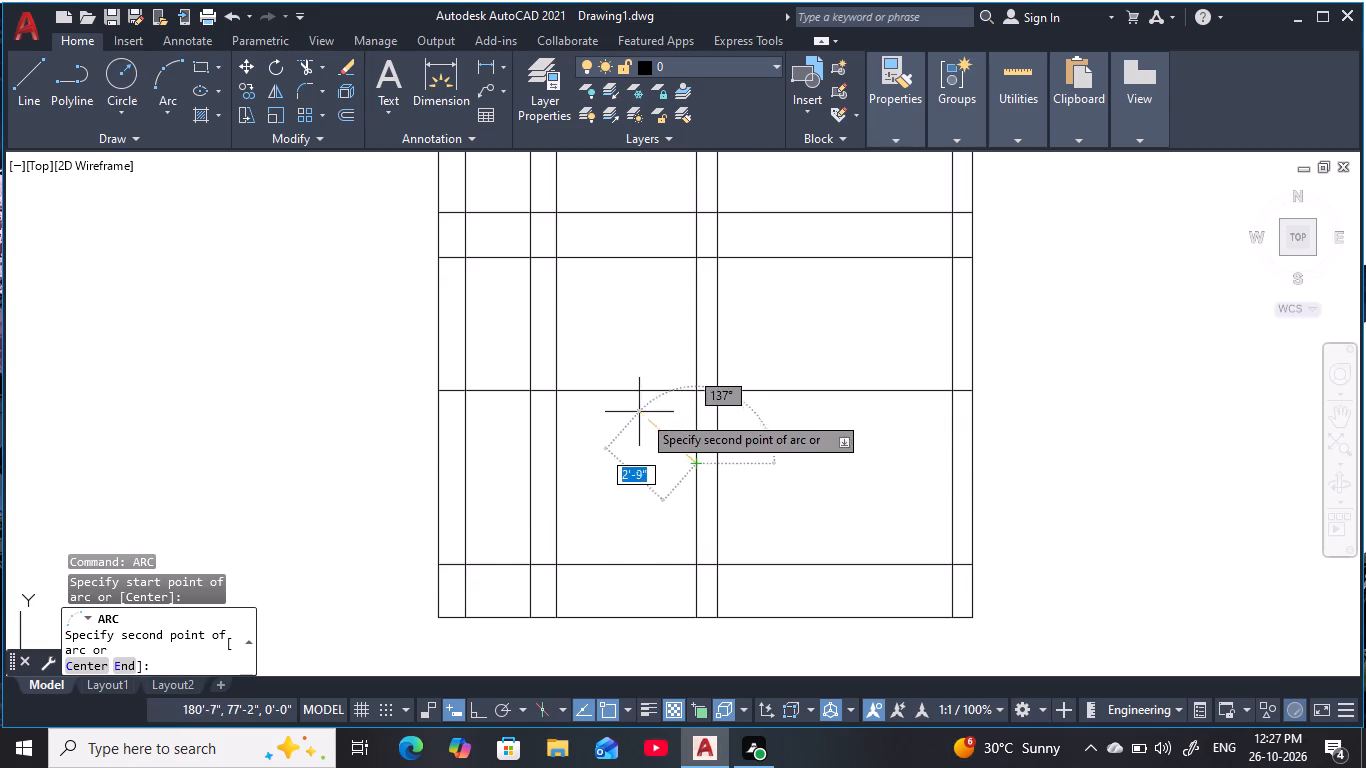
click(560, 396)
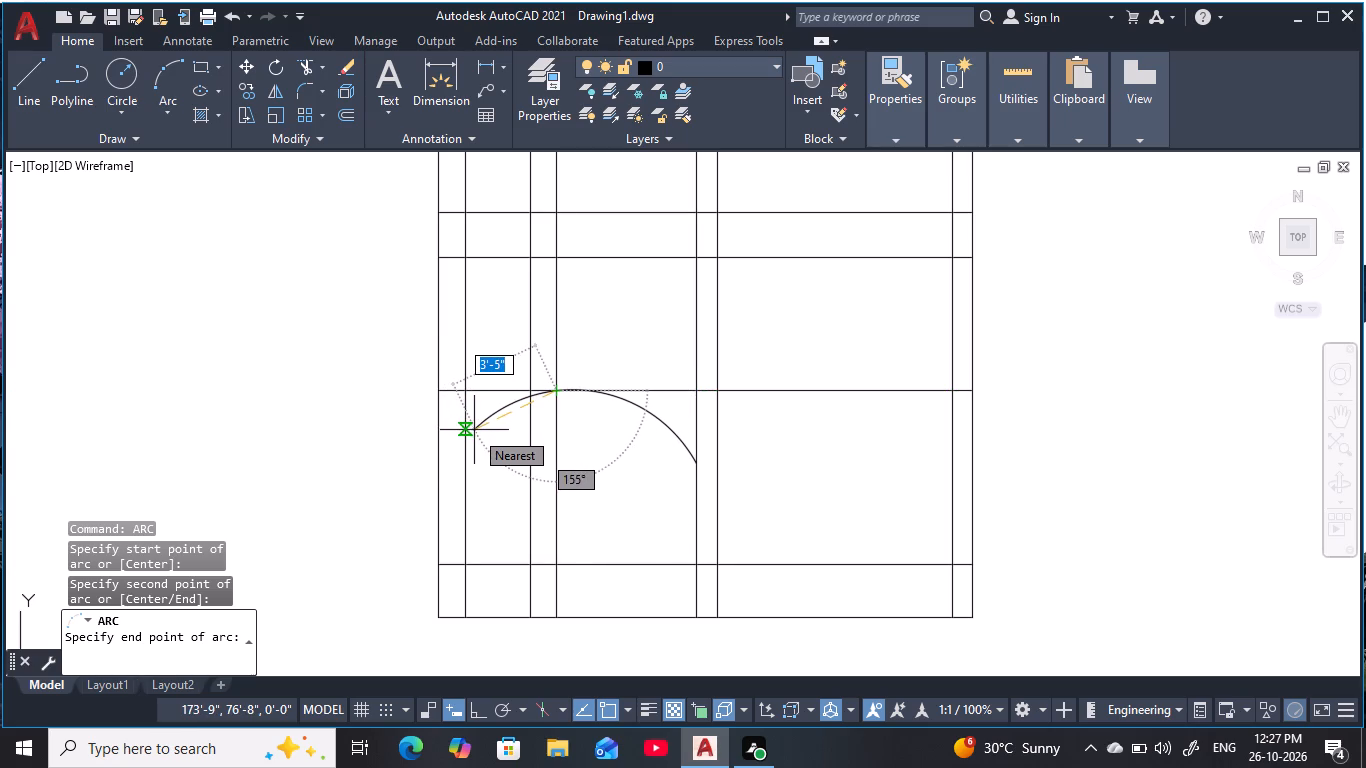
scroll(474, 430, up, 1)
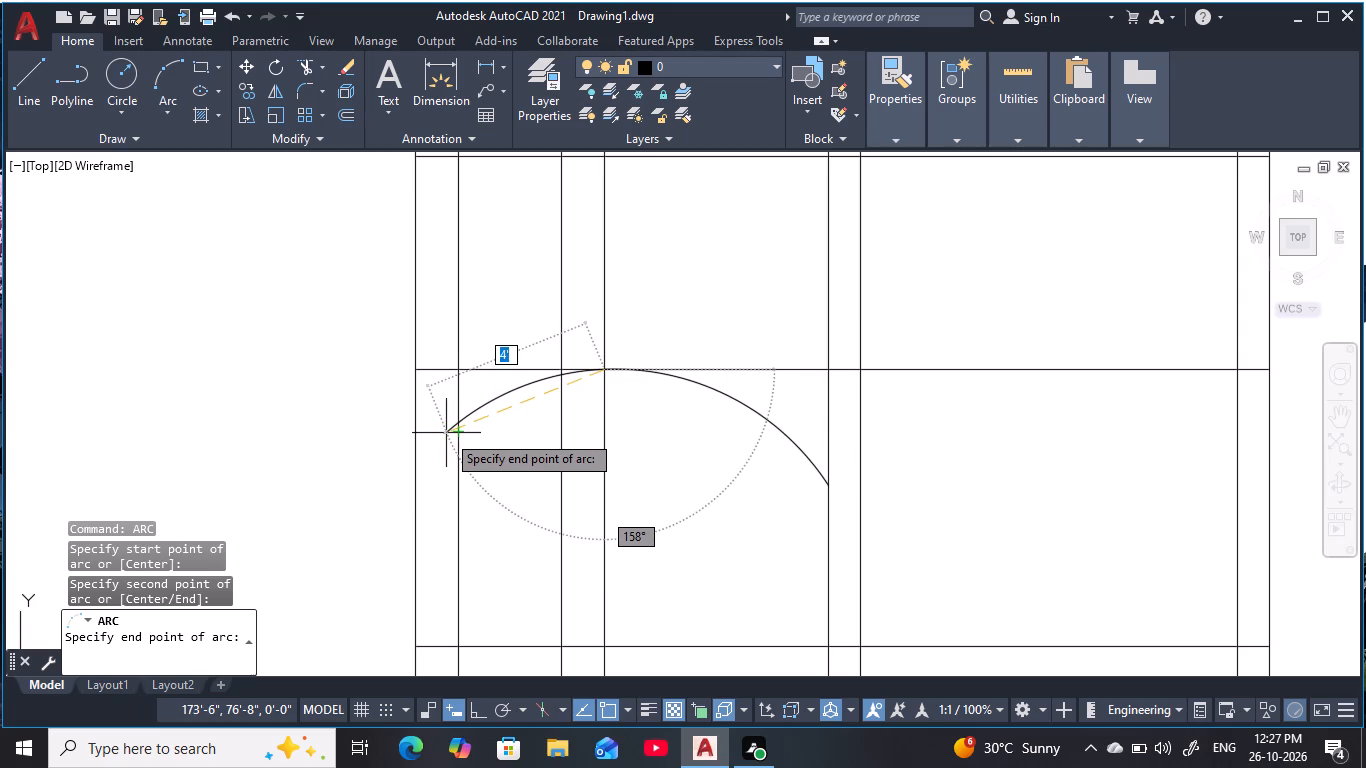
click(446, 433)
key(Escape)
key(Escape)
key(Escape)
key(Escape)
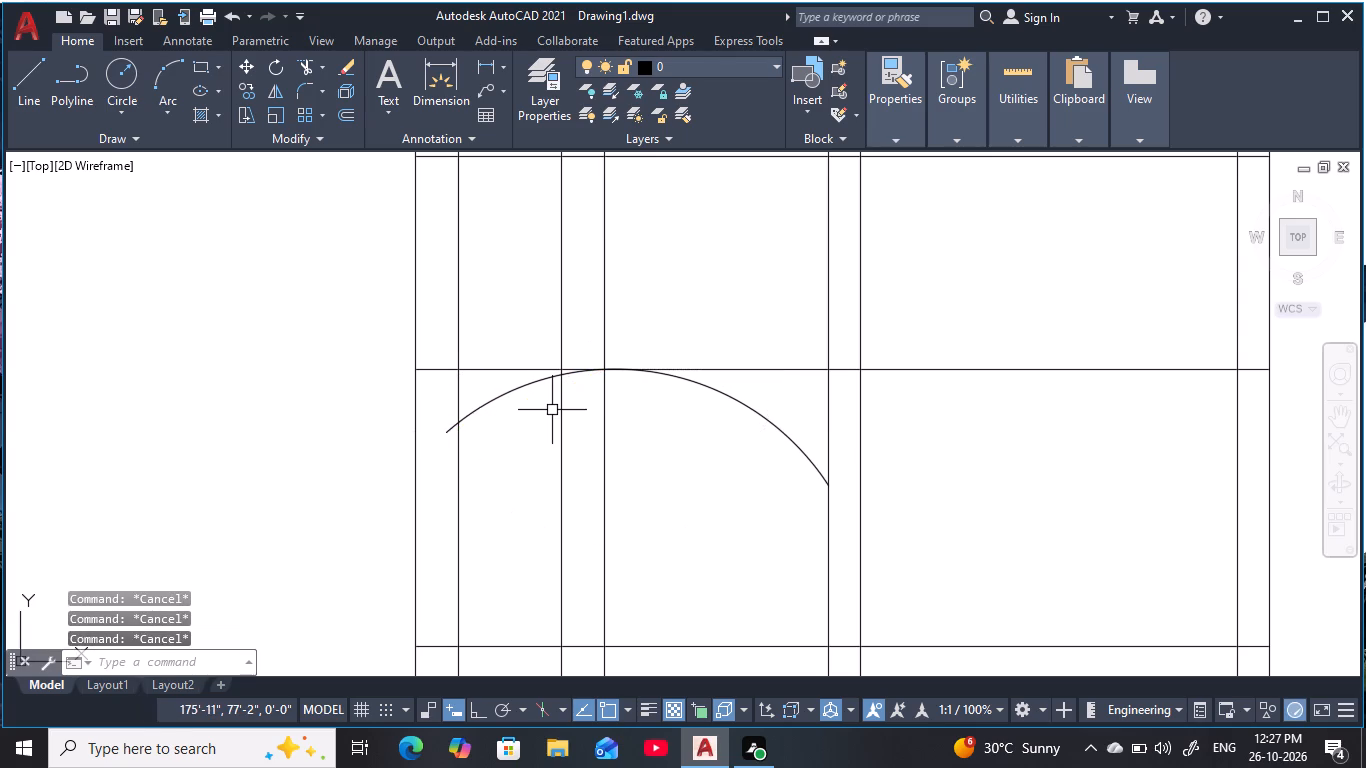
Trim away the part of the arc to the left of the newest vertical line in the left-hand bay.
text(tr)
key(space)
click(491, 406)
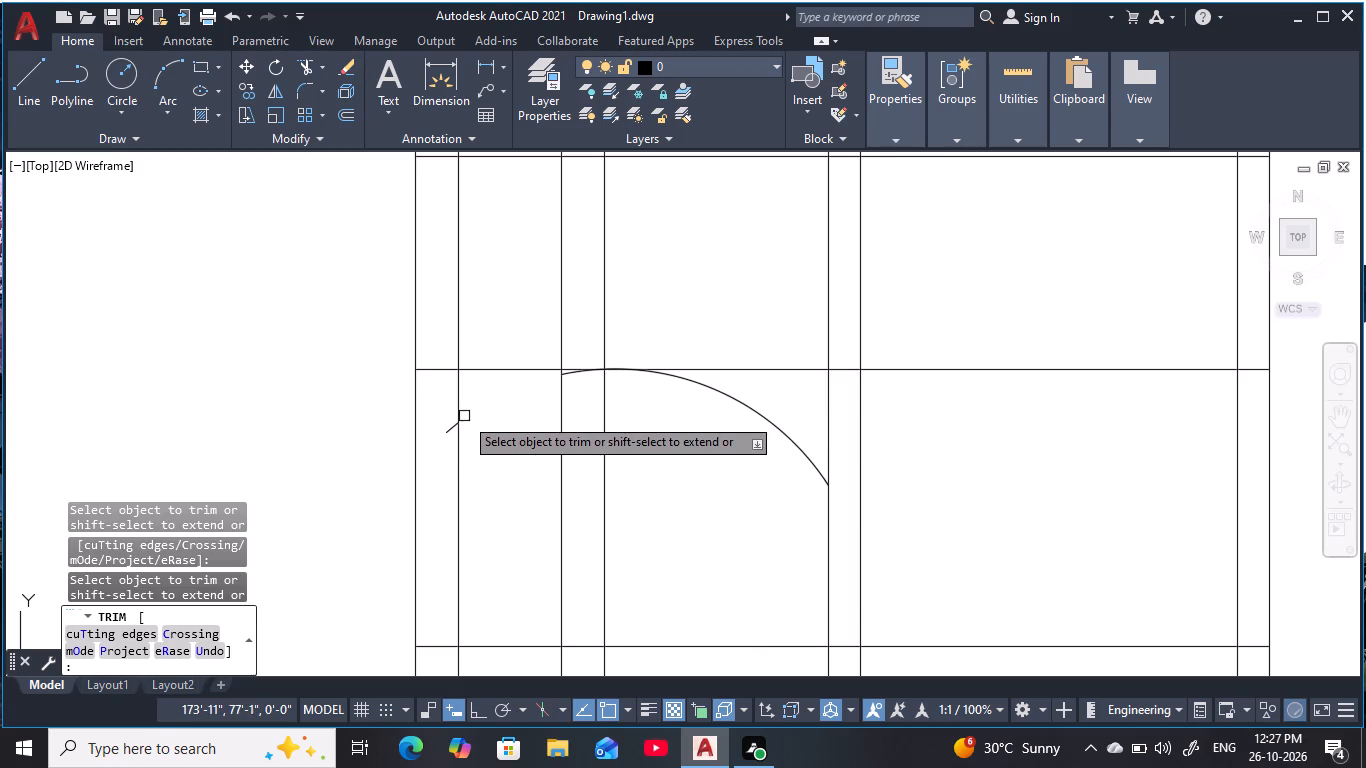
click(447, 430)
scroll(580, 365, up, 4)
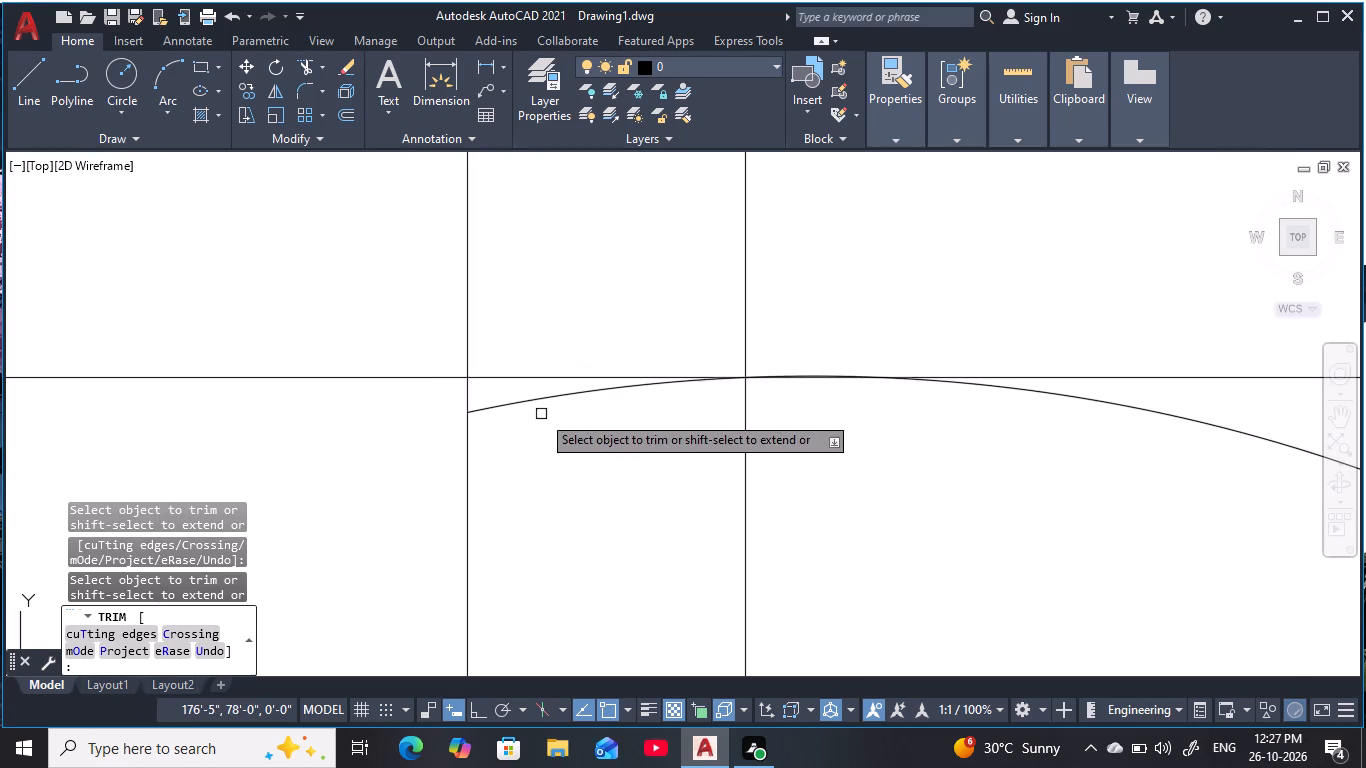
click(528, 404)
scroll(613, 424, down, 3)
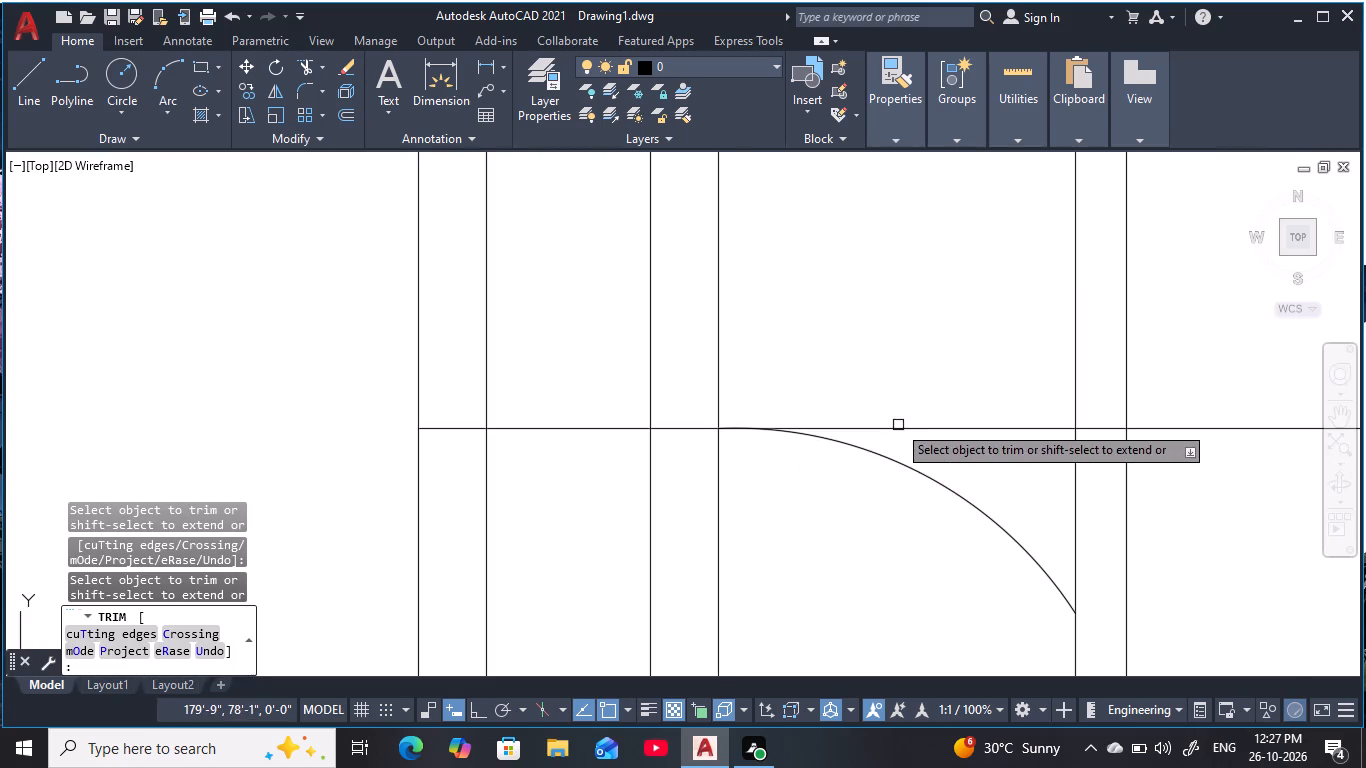
Trim the 6'6" level line above the arc, from the arc's crest to the central wall.
click(897, 423)
click(923, 453)
scroll(828, 513, down, 3)
middle_drag(825, 513, 749, 437)
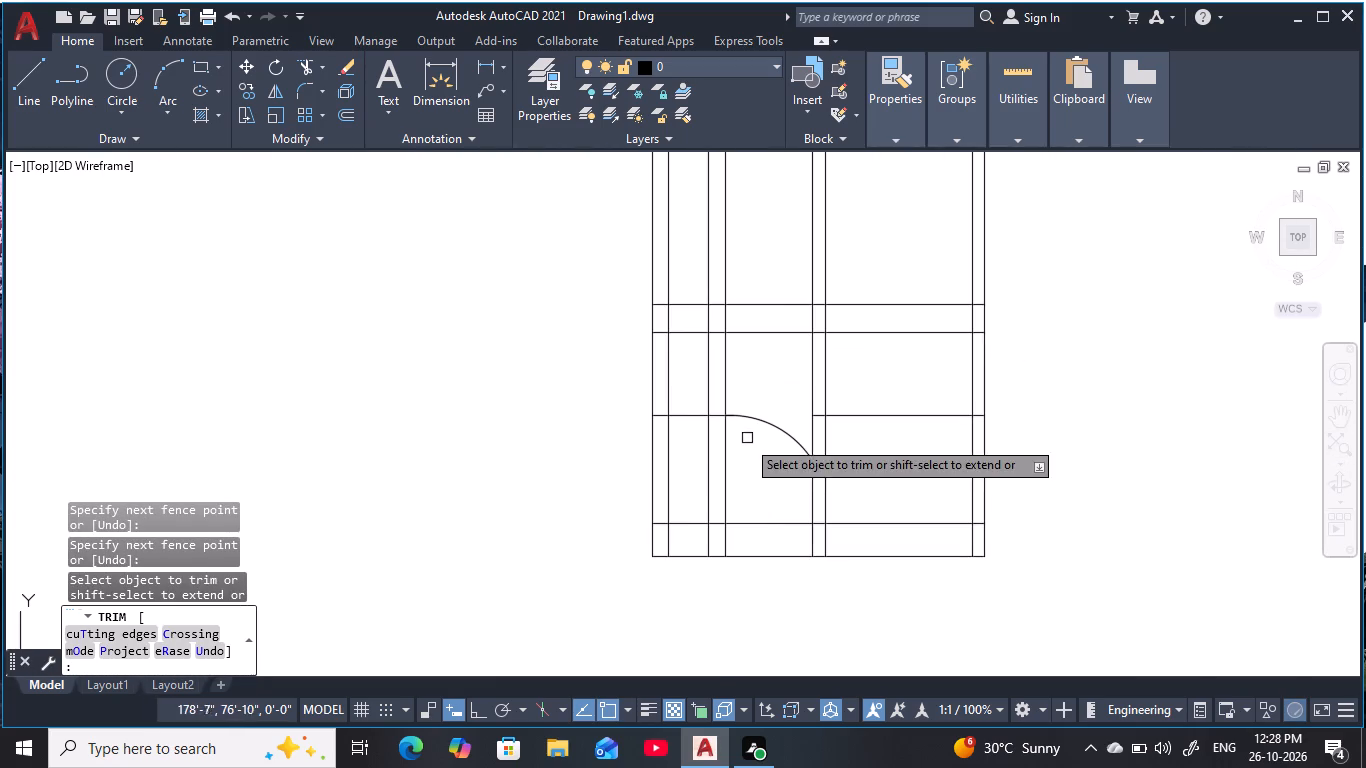
scroll(814, 467, up, 4)
scroll(870, 467, down, 4)
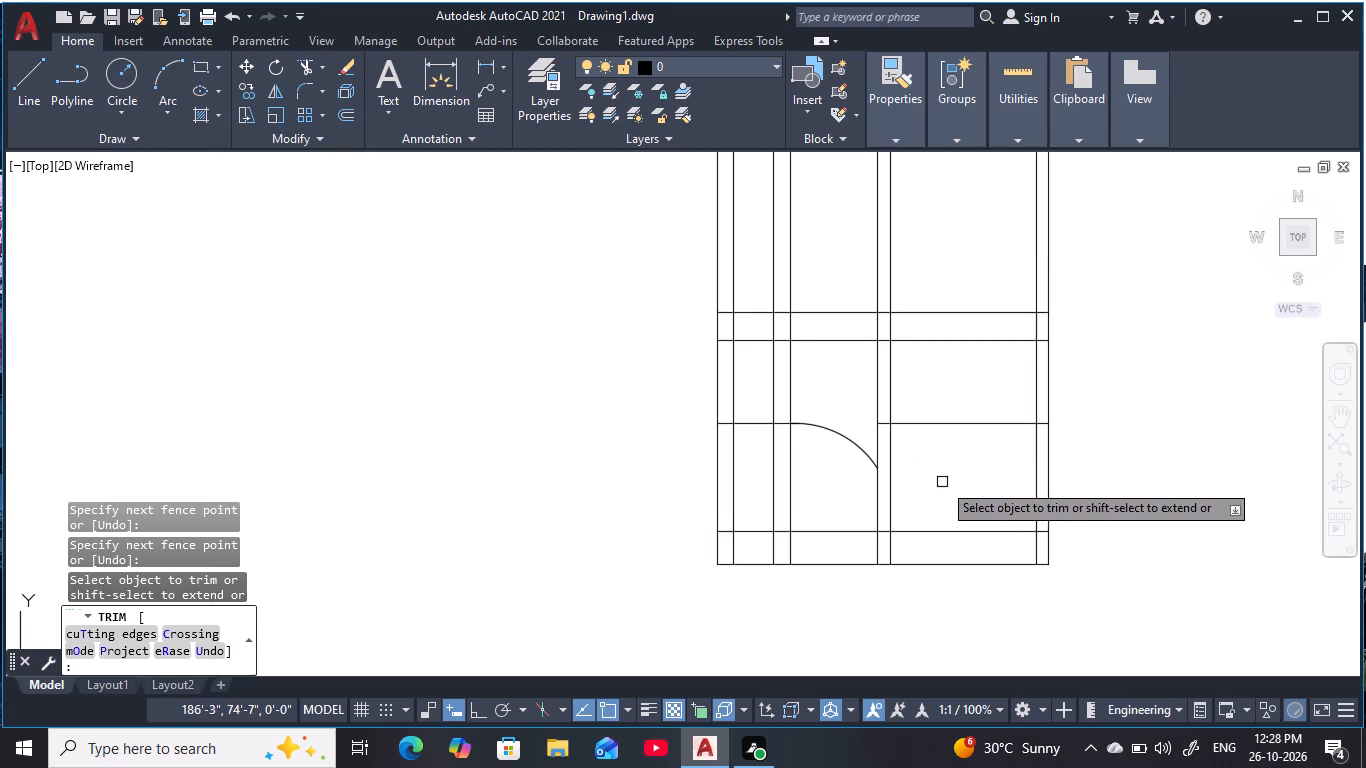
middle_drag(951, 474, 925, 436)
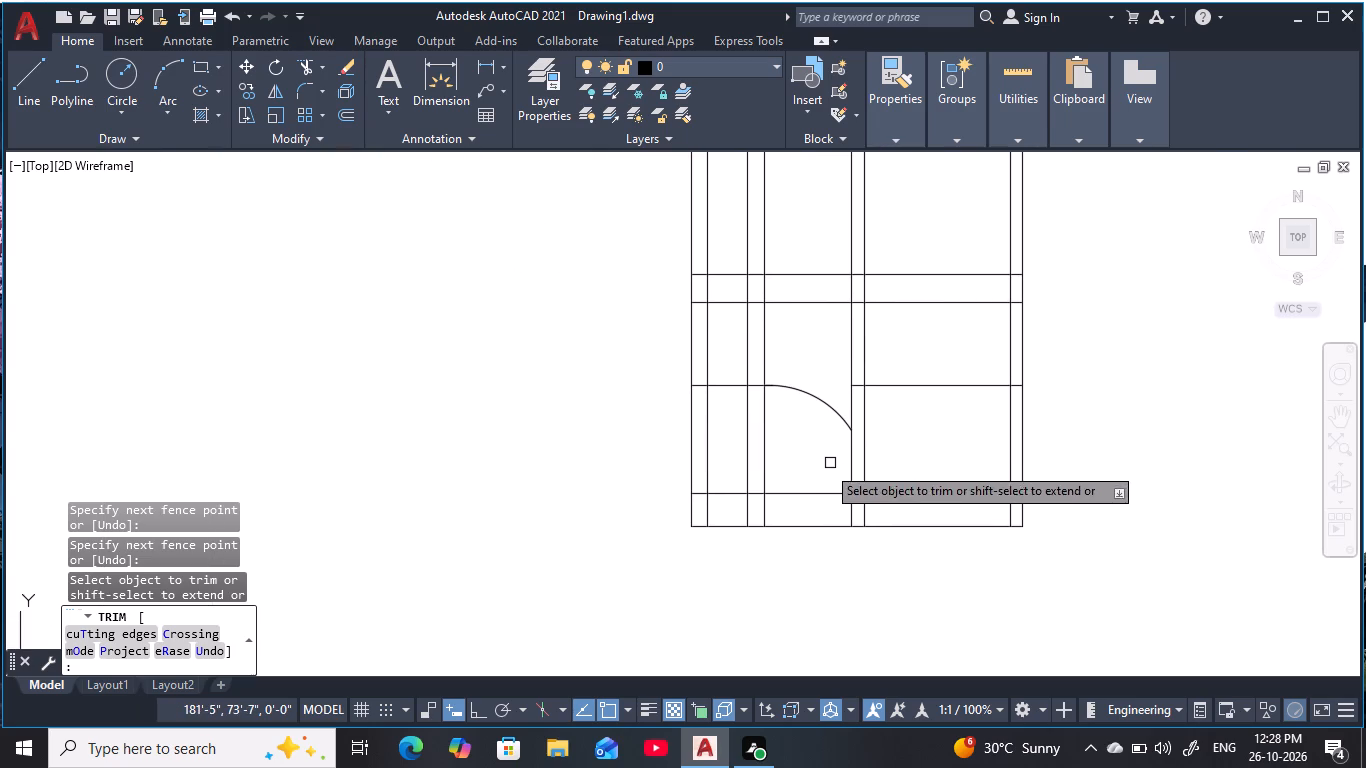
scroll(817, 450, up, 1)
middle_drag(817, 450, 812, 472)
key(Escape)
key(Escape)
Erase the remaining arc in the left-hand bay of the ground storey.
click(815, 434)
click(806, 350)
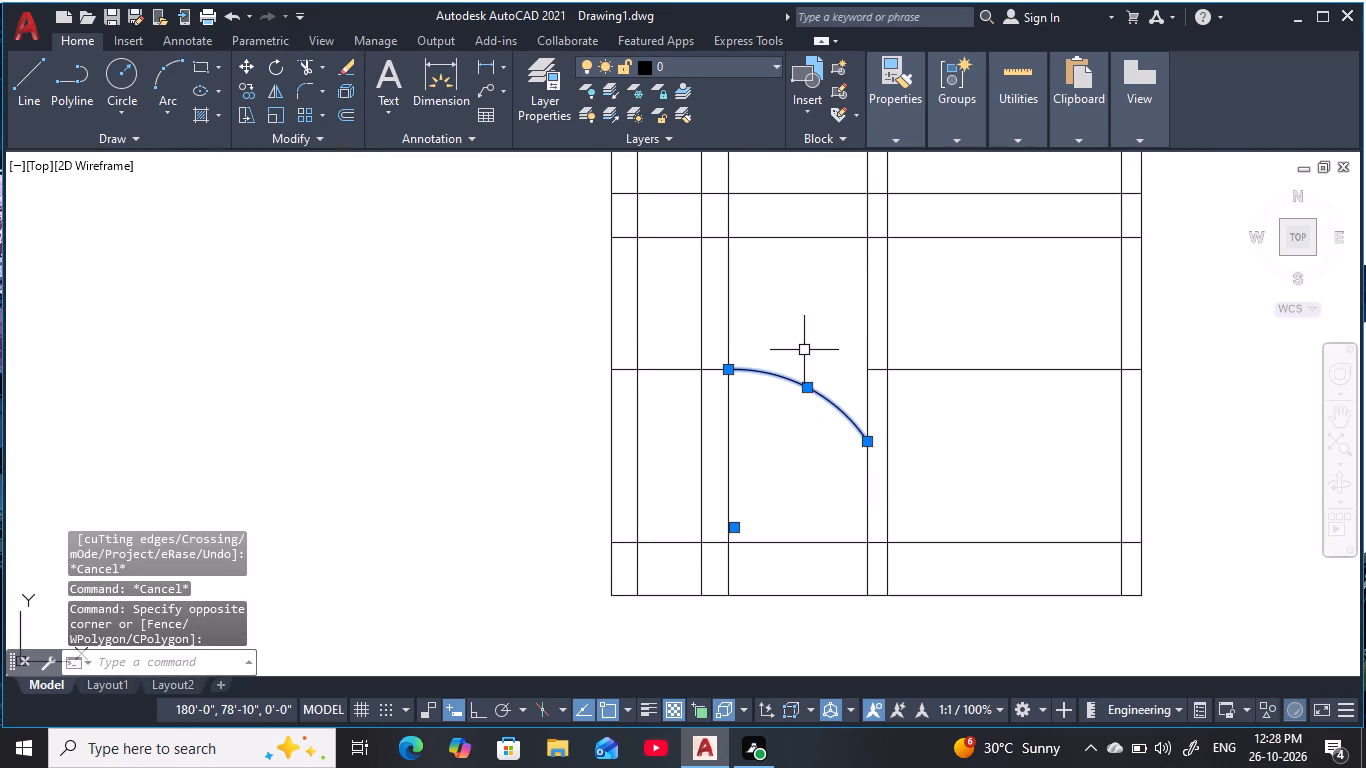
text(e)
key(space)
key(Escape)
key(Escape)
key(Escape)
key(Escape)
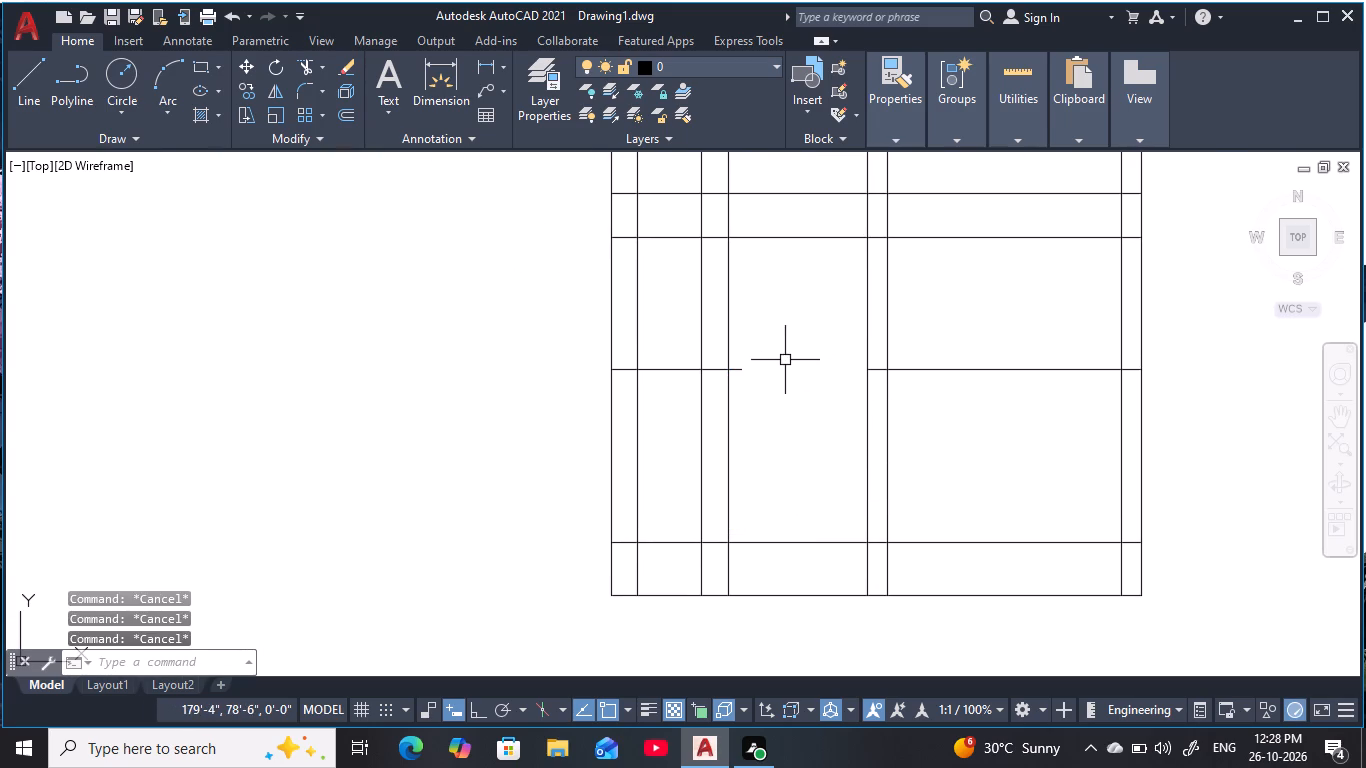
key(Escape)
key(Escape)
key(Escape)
Trim the short leftover end of the 6'6" level line back to the newest vertical line in the left-hand bay.
text(tr)
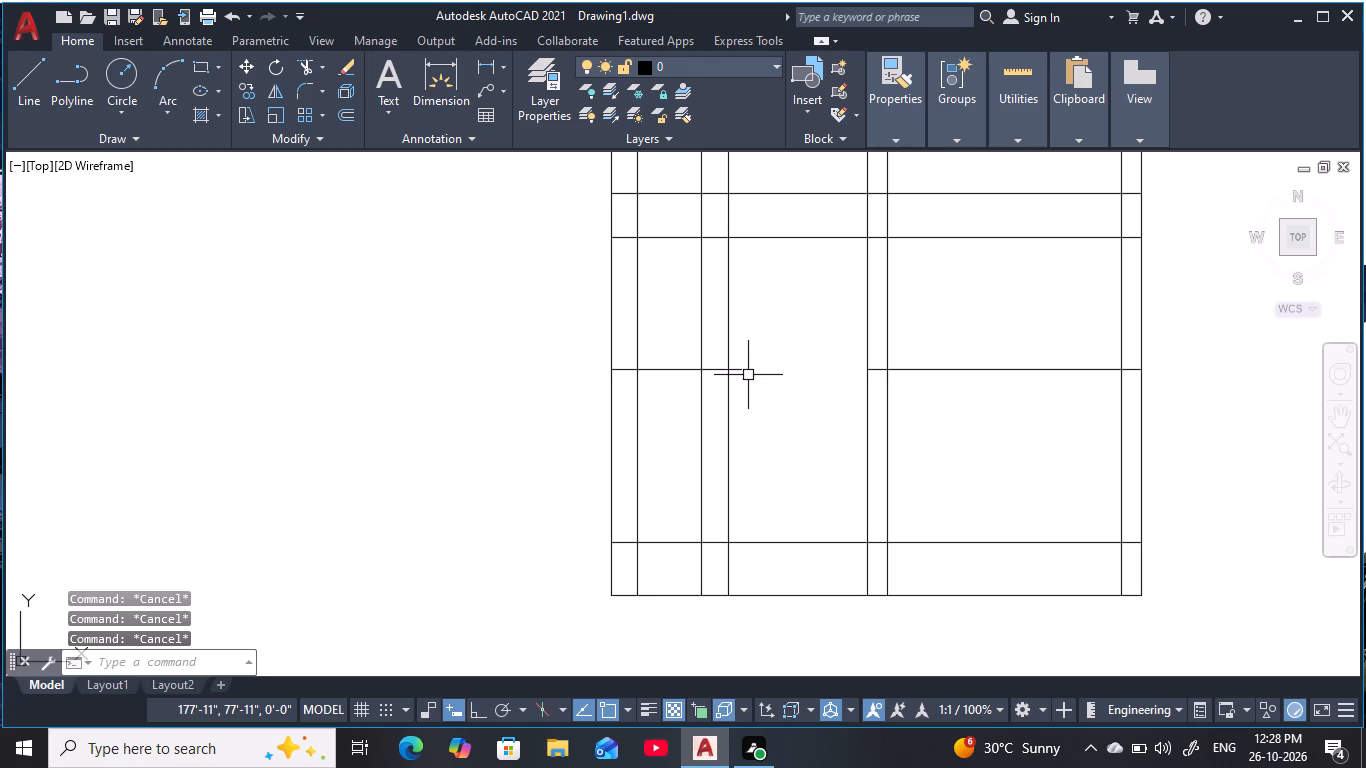
key(space)
click(745, 371)
key(Escape)
key(Escape)
scroll(783, 374, up, 1)
key(Escape)
middle_click(785, 377)
key(Escape)
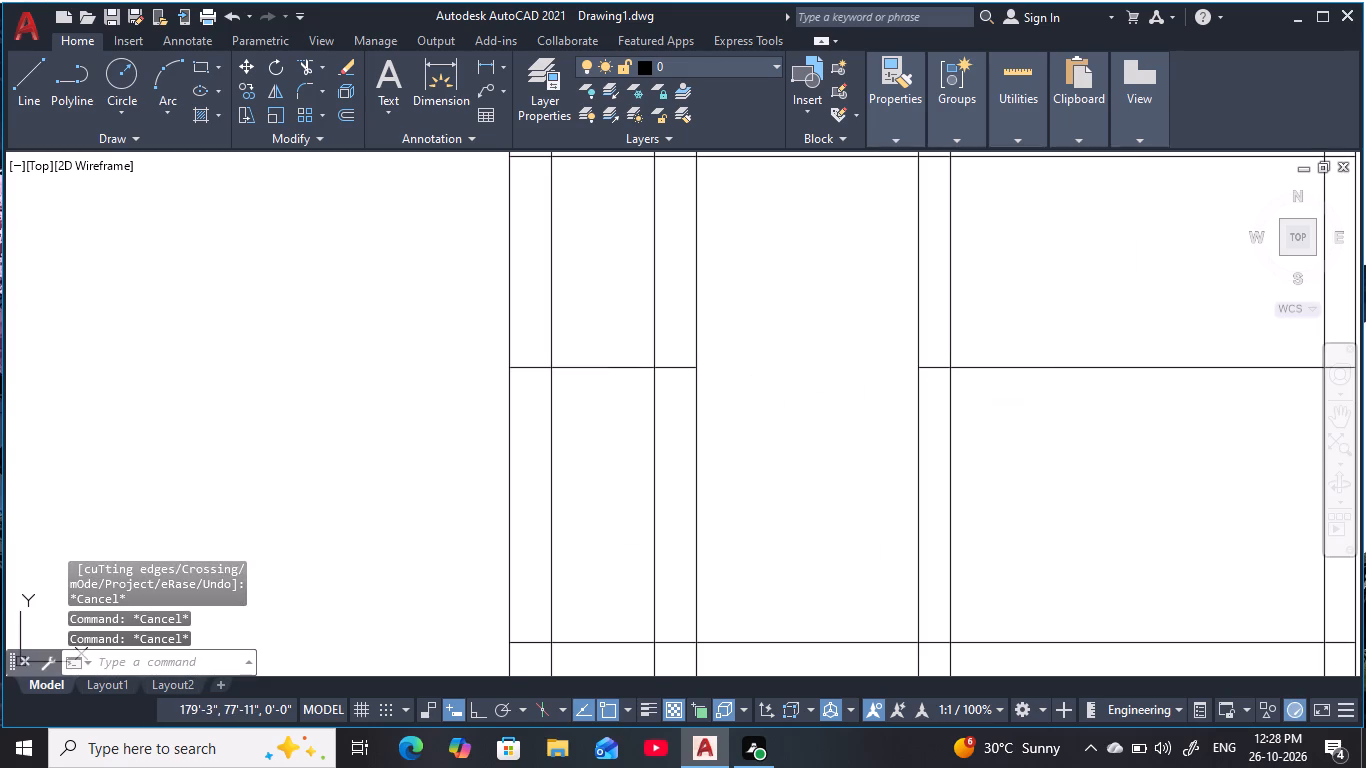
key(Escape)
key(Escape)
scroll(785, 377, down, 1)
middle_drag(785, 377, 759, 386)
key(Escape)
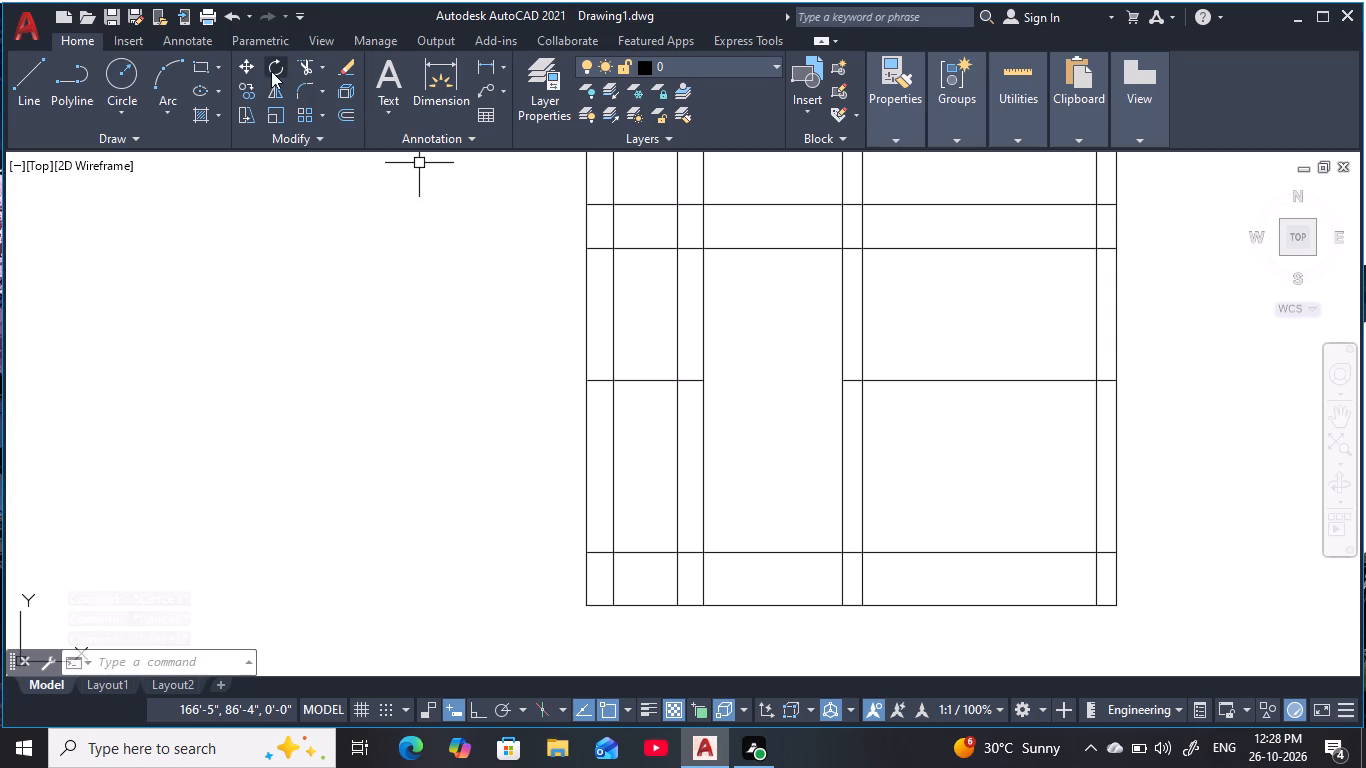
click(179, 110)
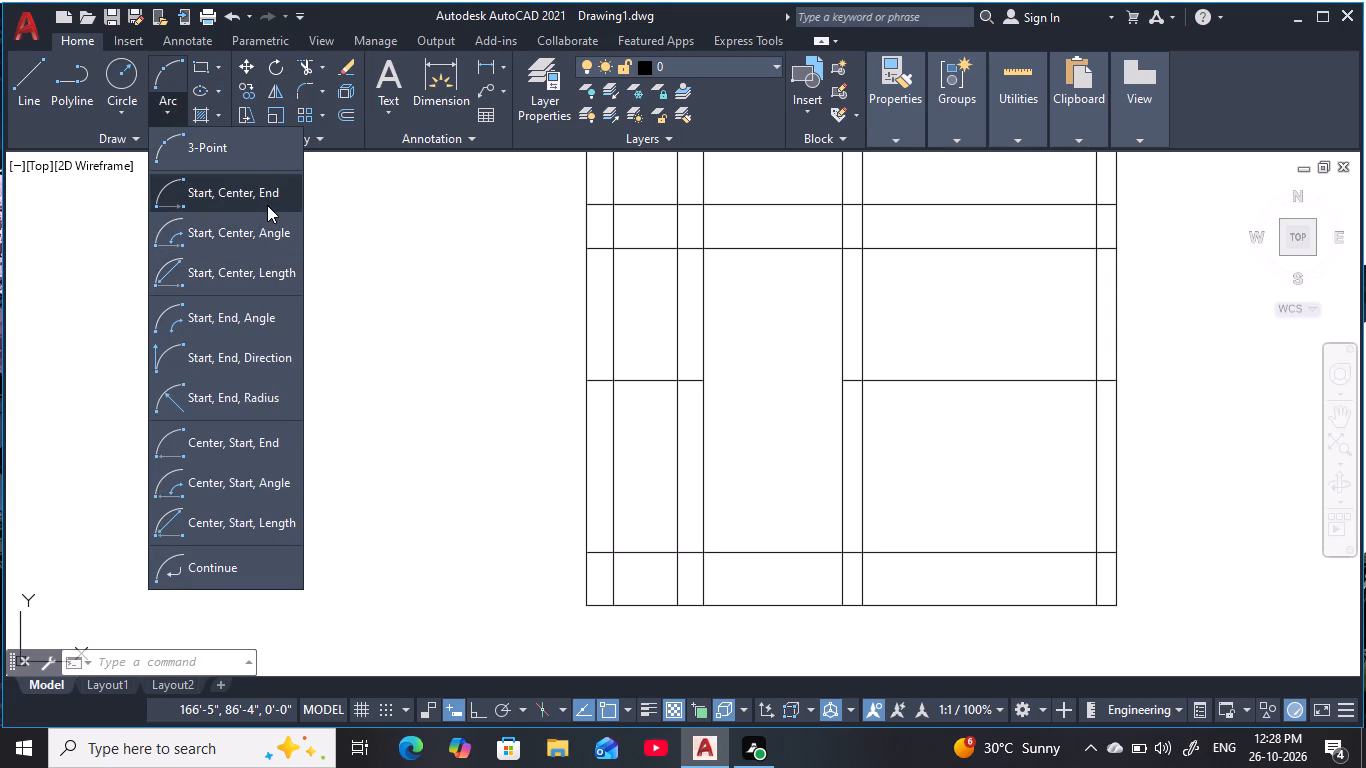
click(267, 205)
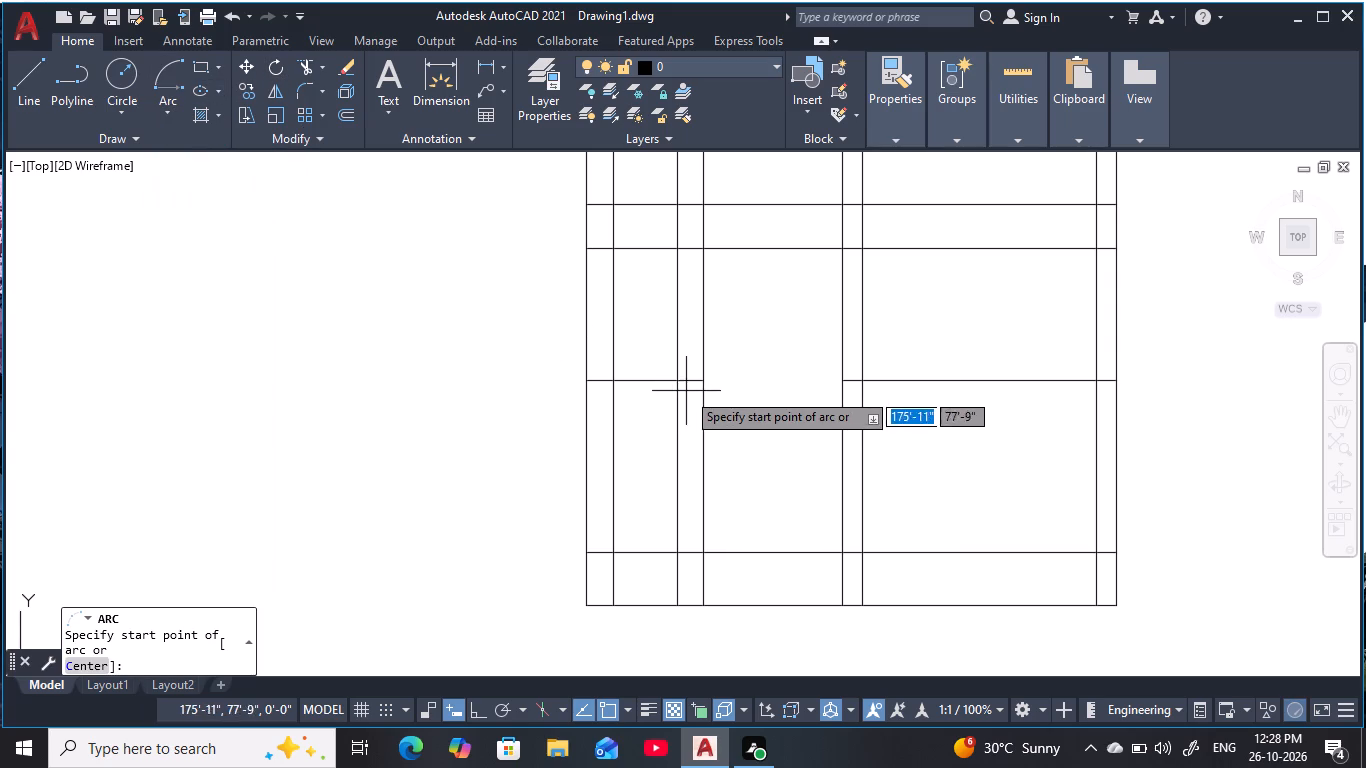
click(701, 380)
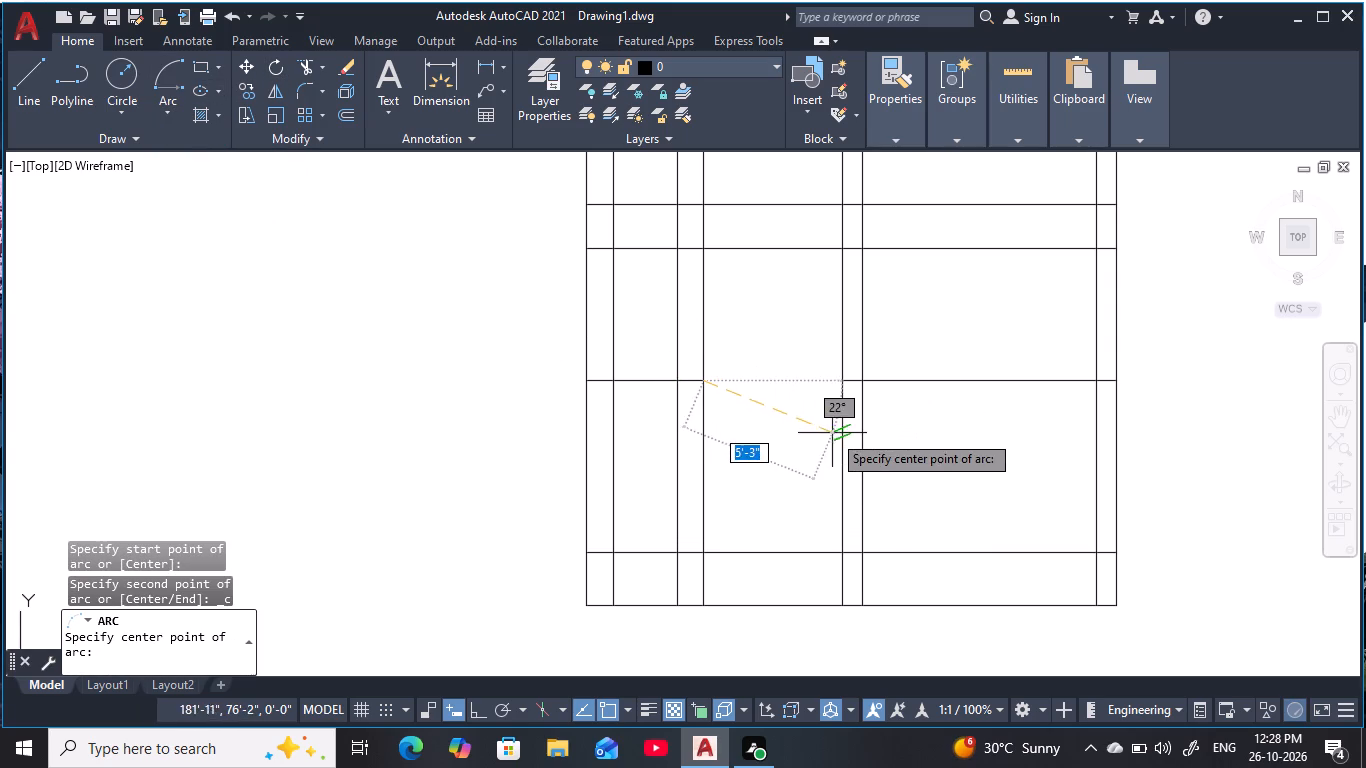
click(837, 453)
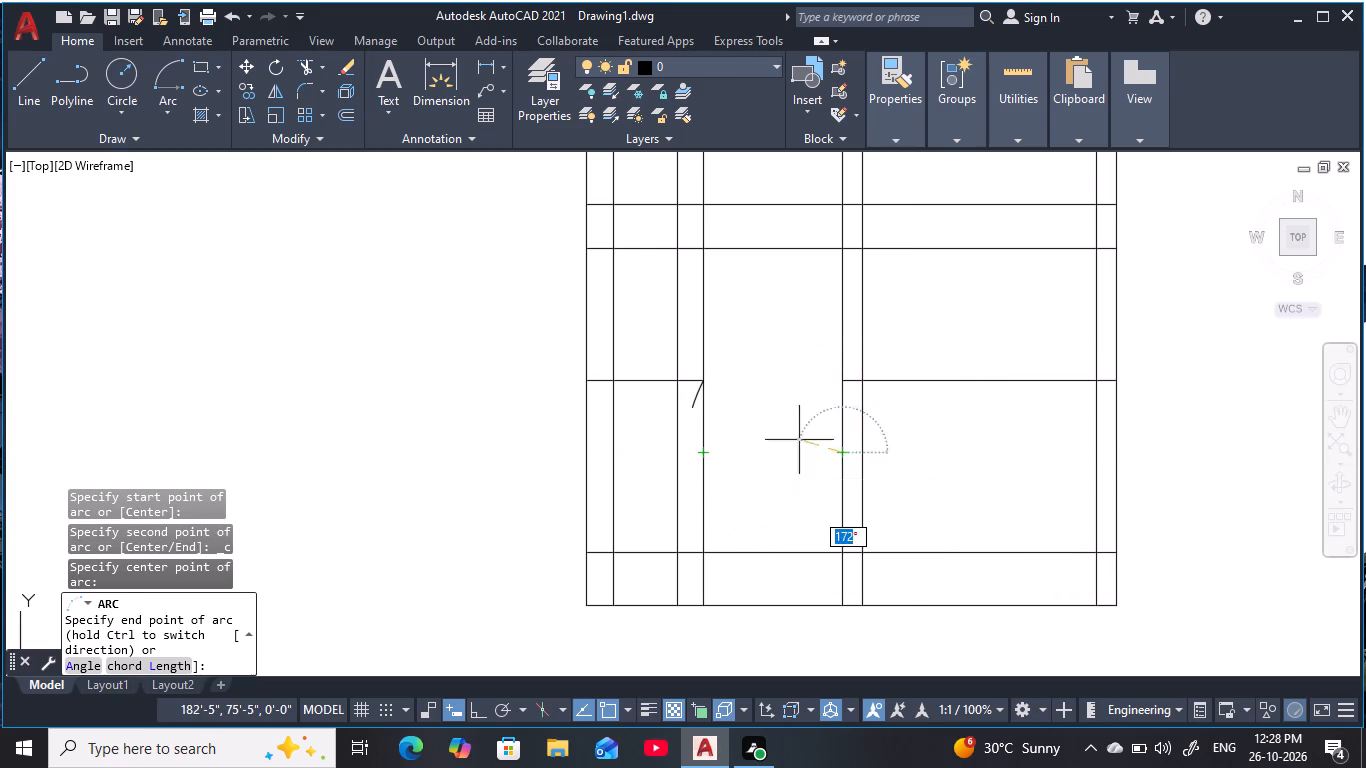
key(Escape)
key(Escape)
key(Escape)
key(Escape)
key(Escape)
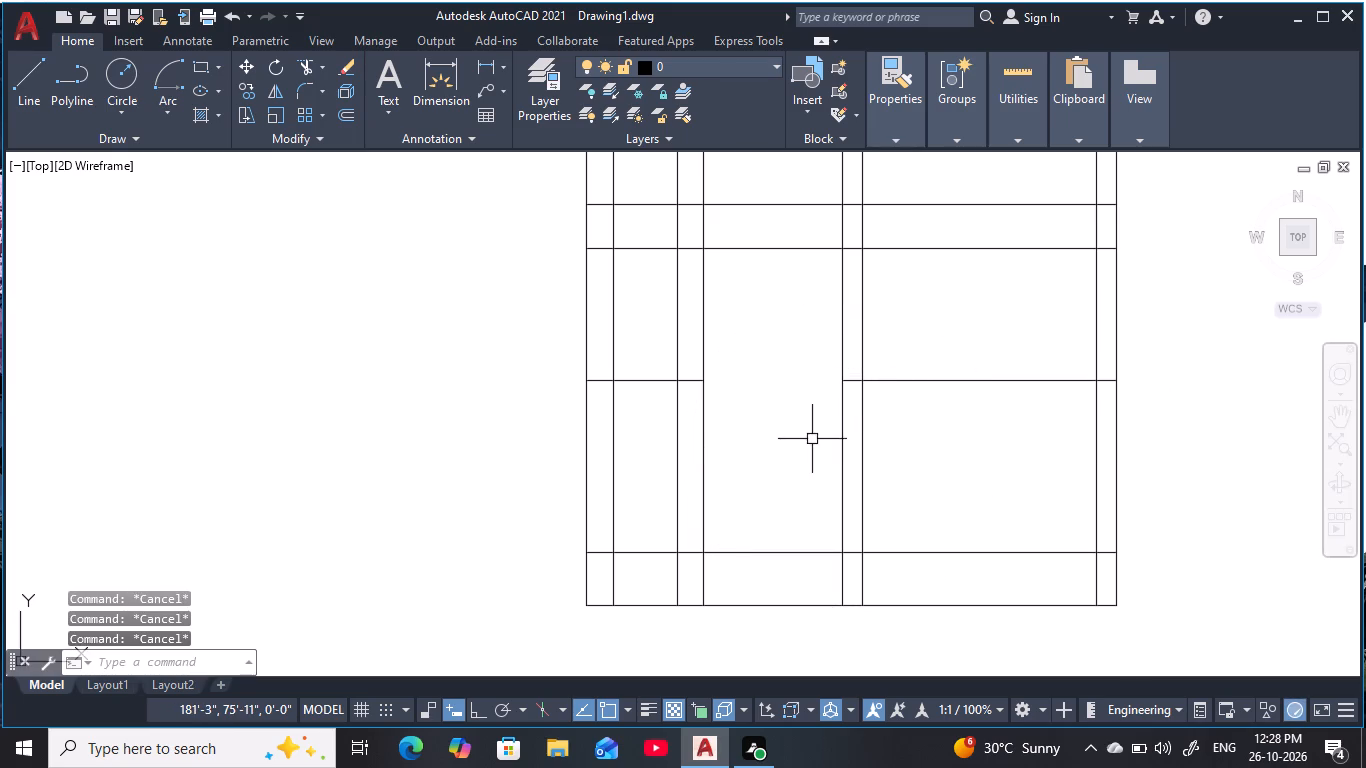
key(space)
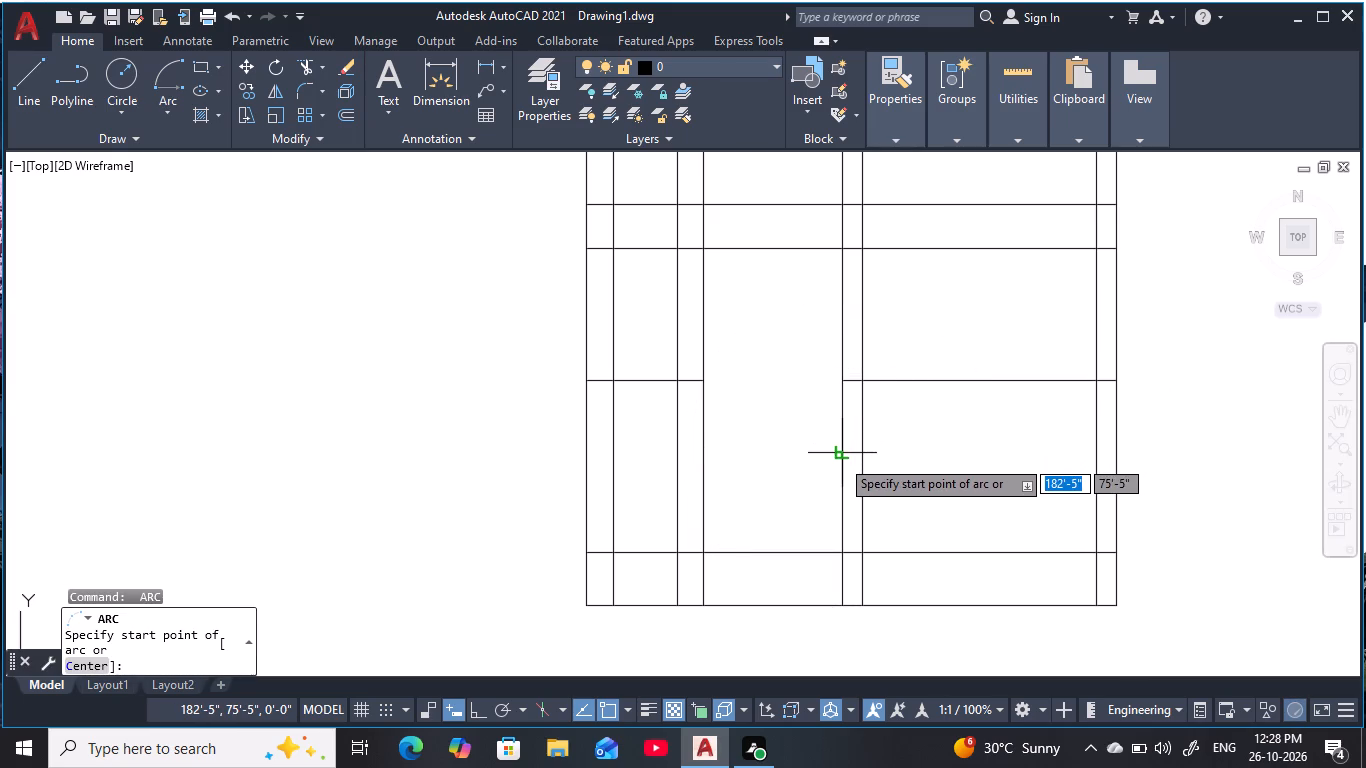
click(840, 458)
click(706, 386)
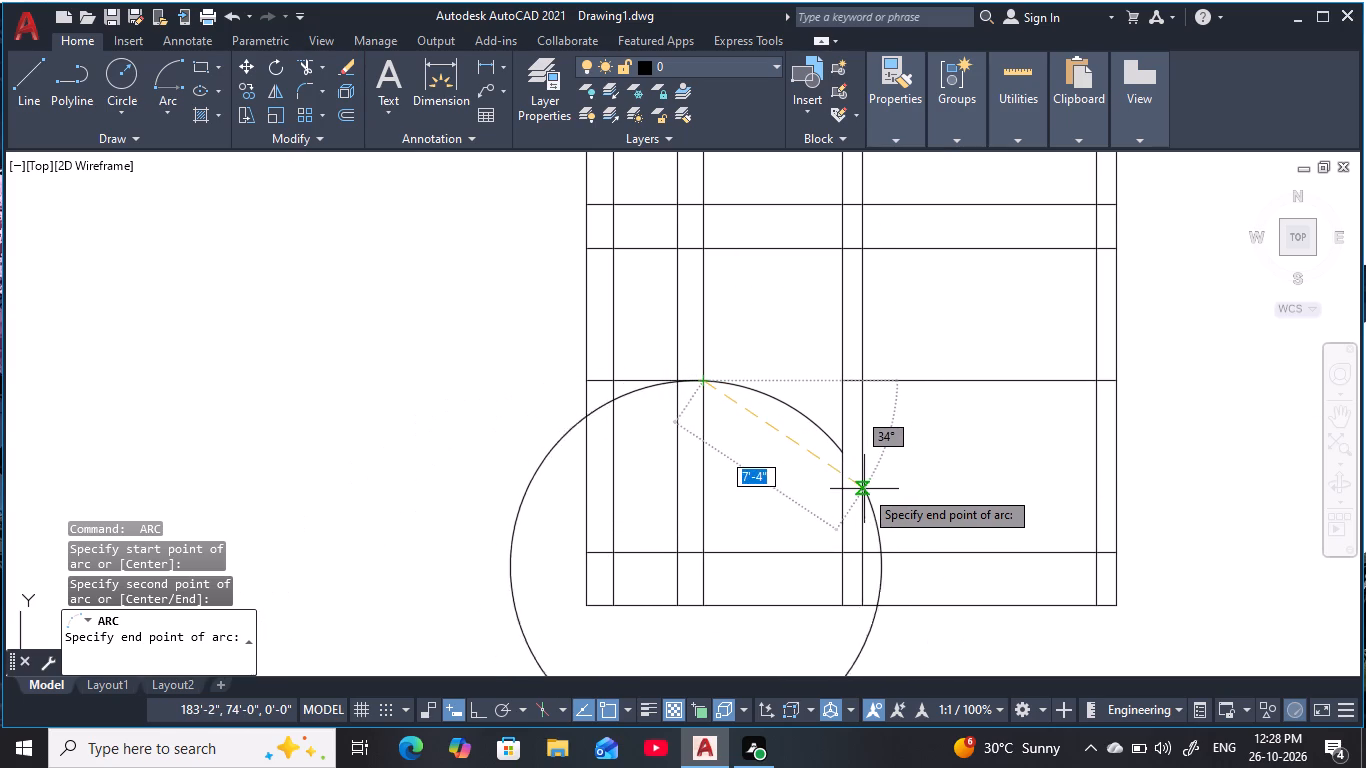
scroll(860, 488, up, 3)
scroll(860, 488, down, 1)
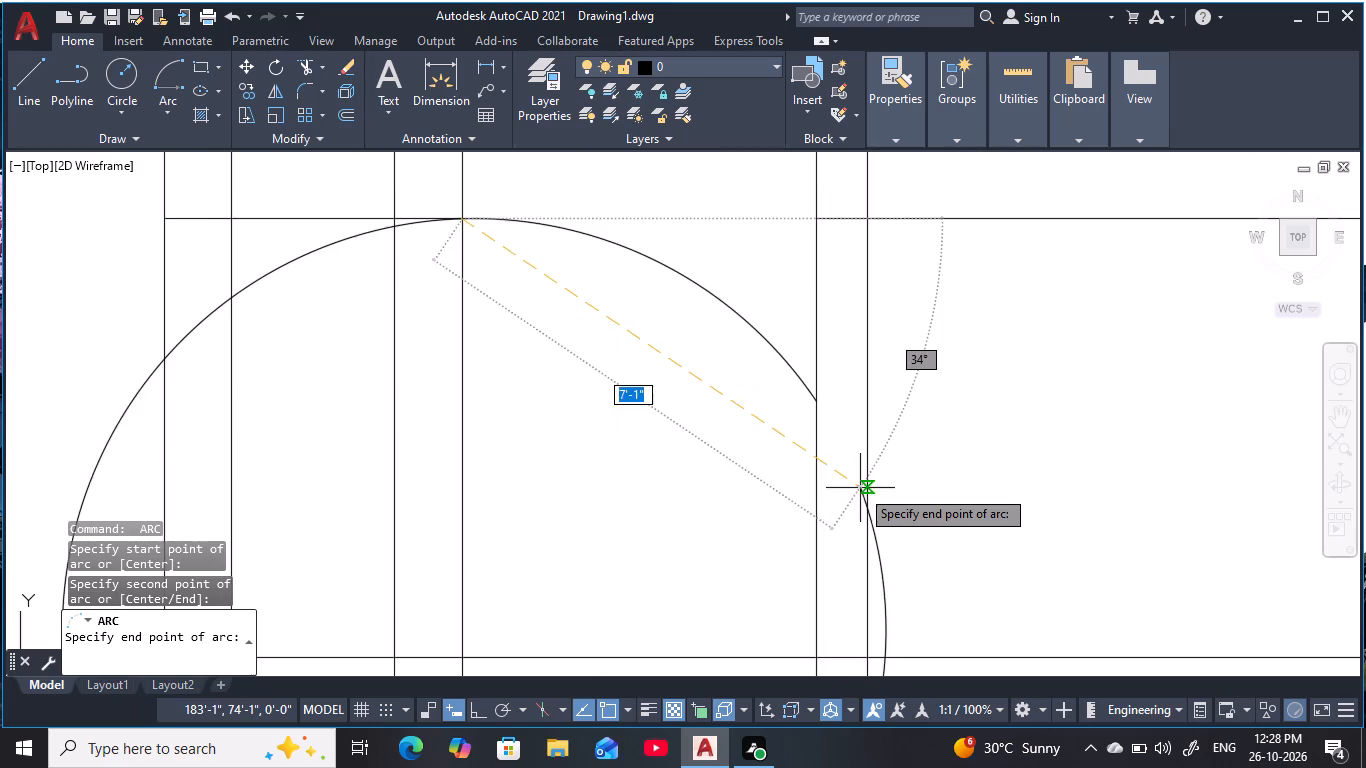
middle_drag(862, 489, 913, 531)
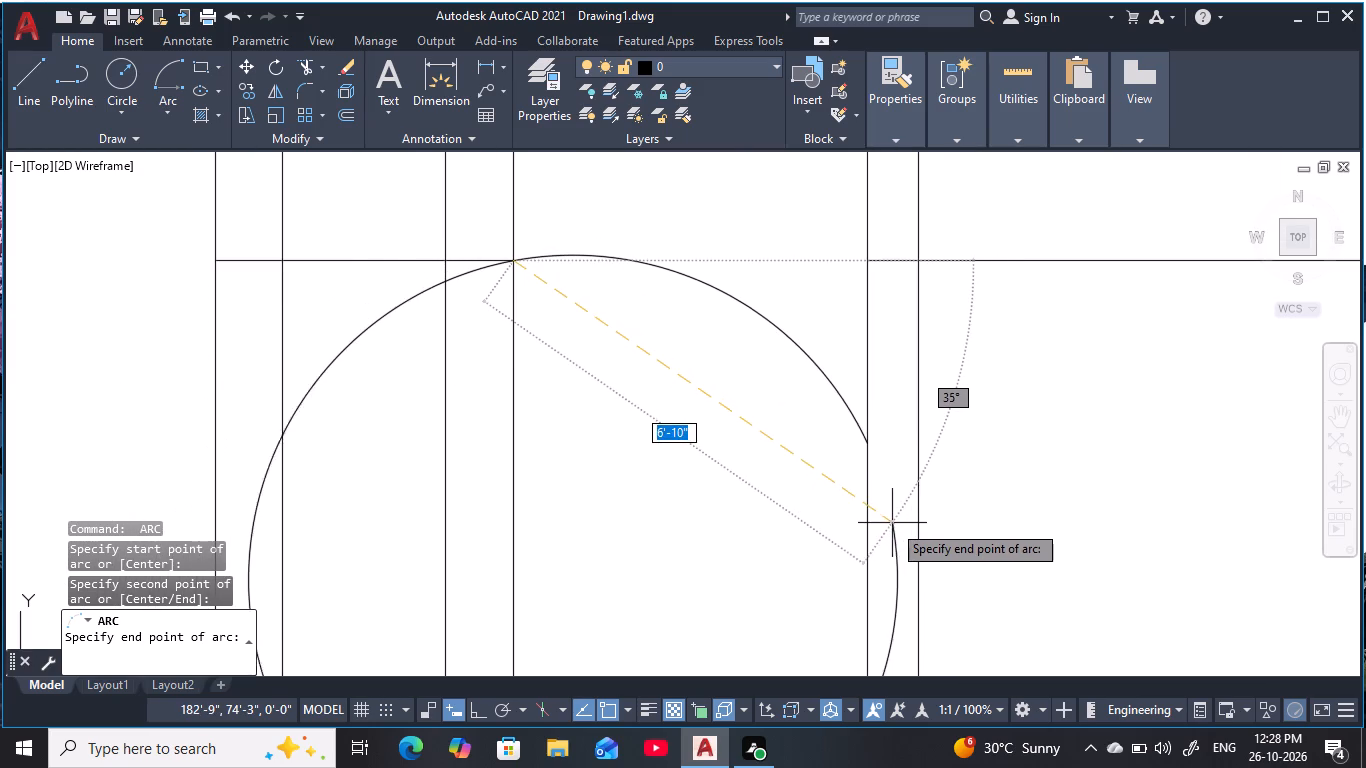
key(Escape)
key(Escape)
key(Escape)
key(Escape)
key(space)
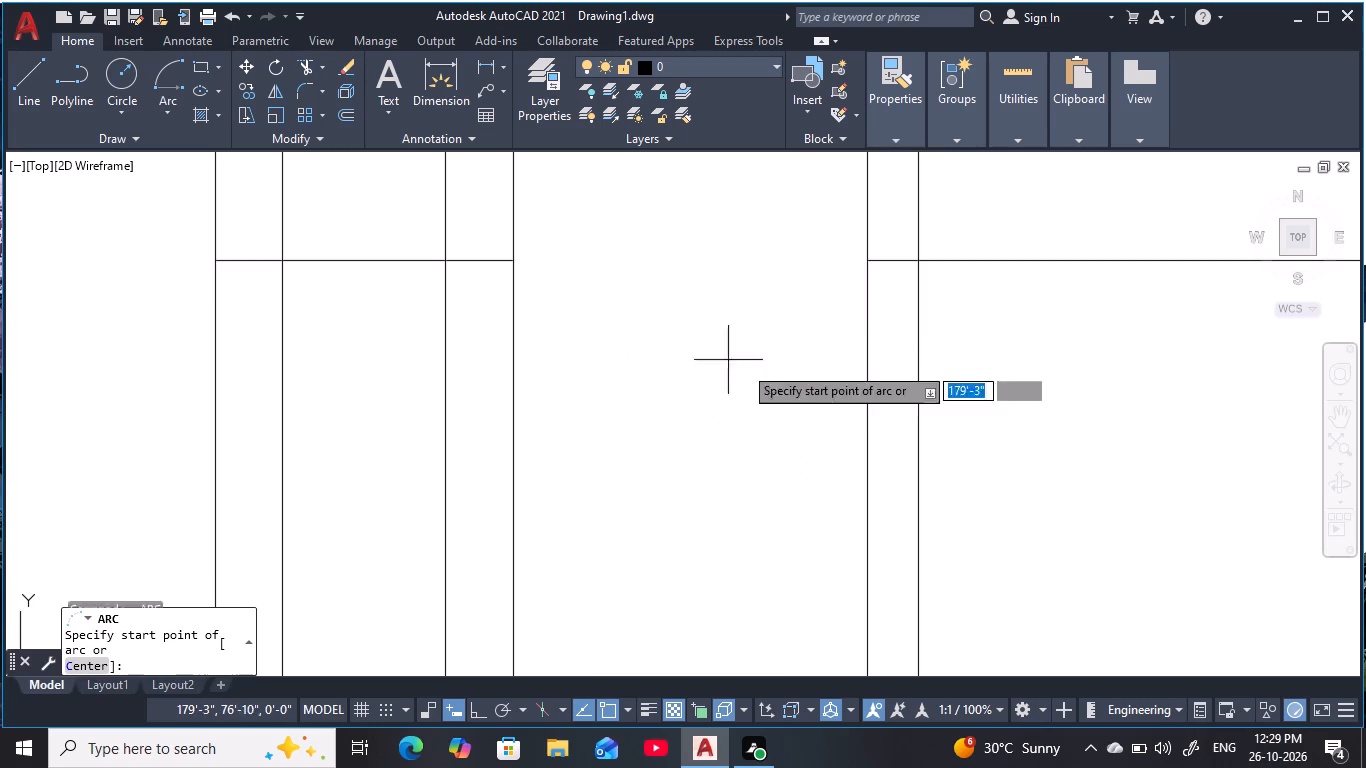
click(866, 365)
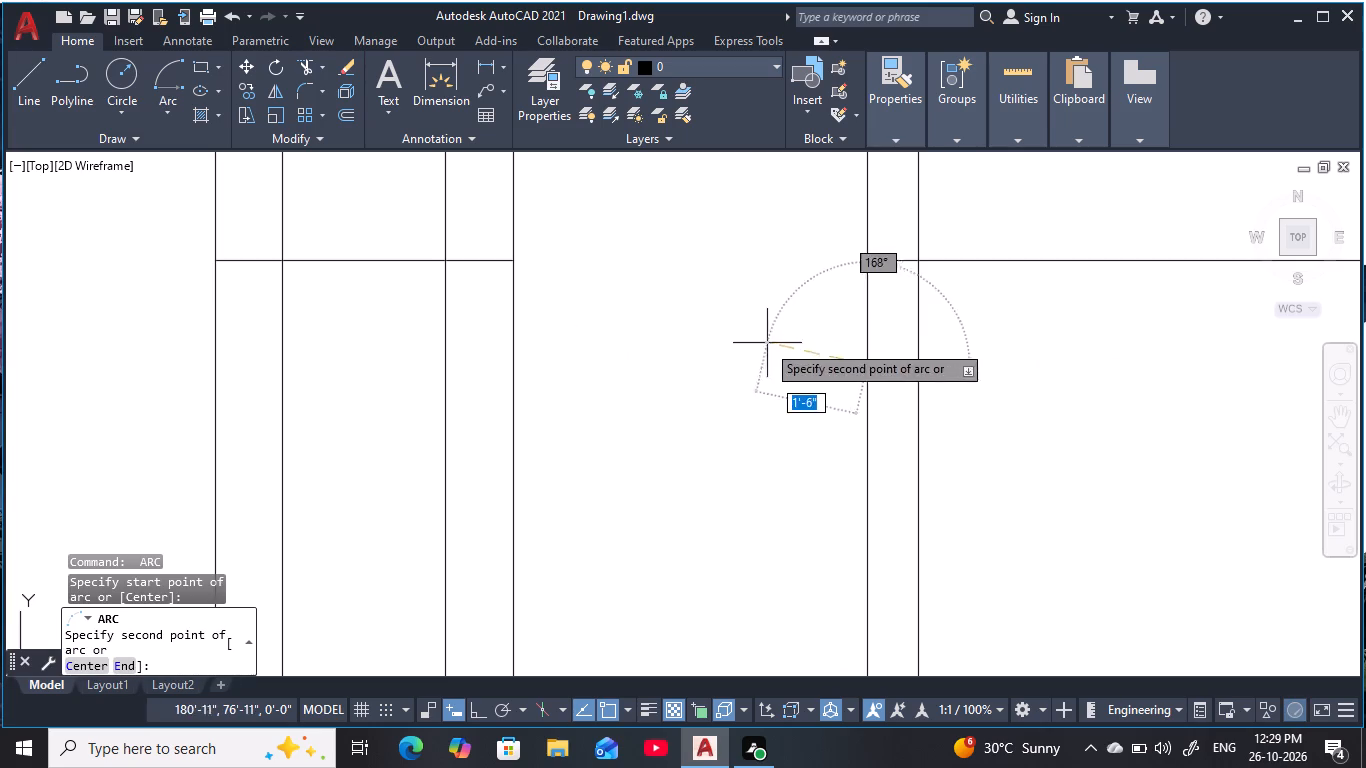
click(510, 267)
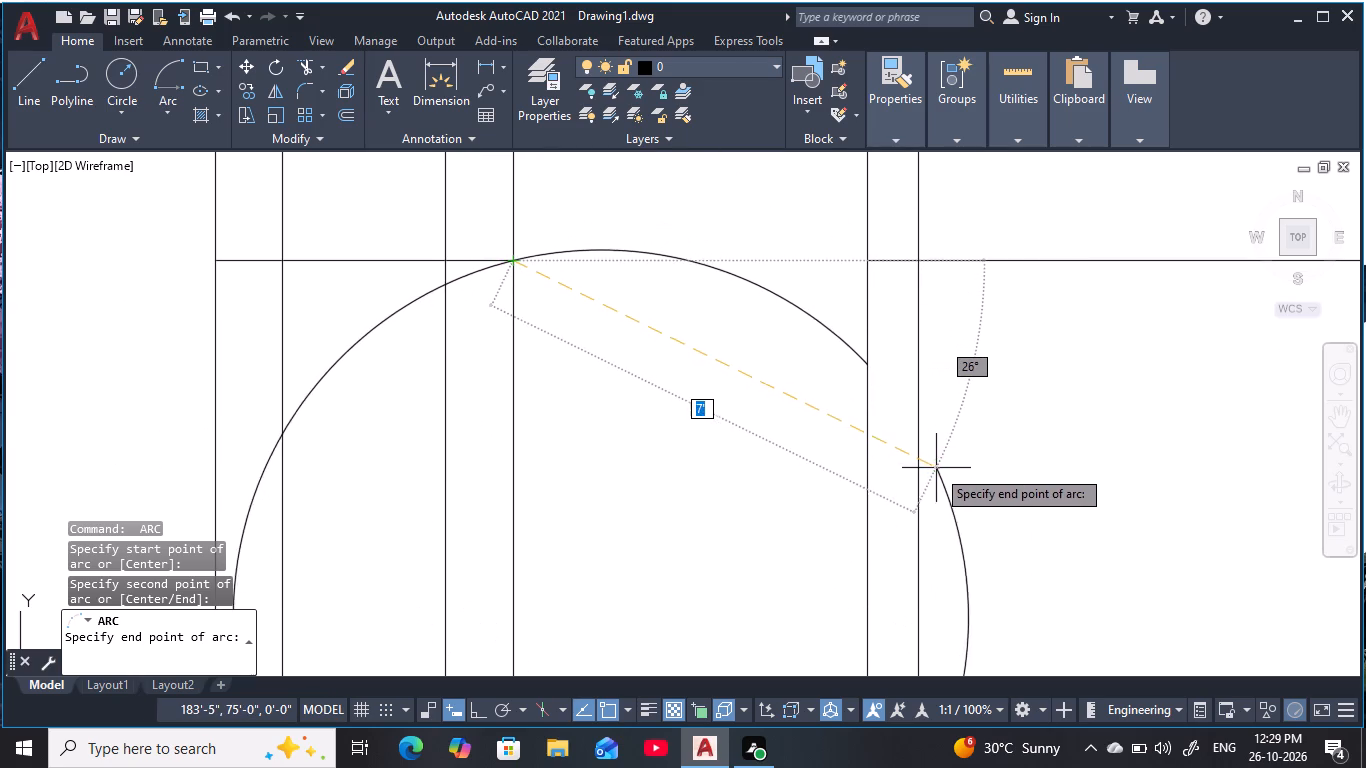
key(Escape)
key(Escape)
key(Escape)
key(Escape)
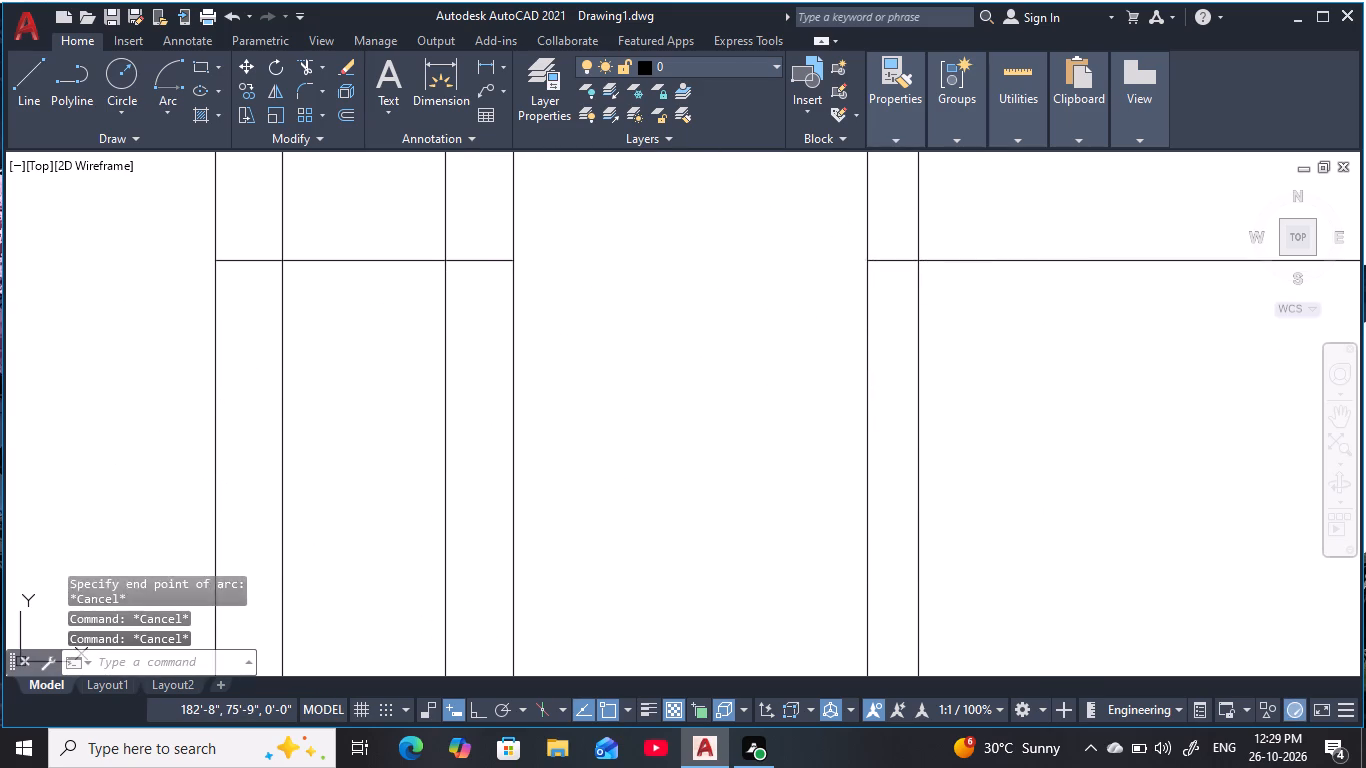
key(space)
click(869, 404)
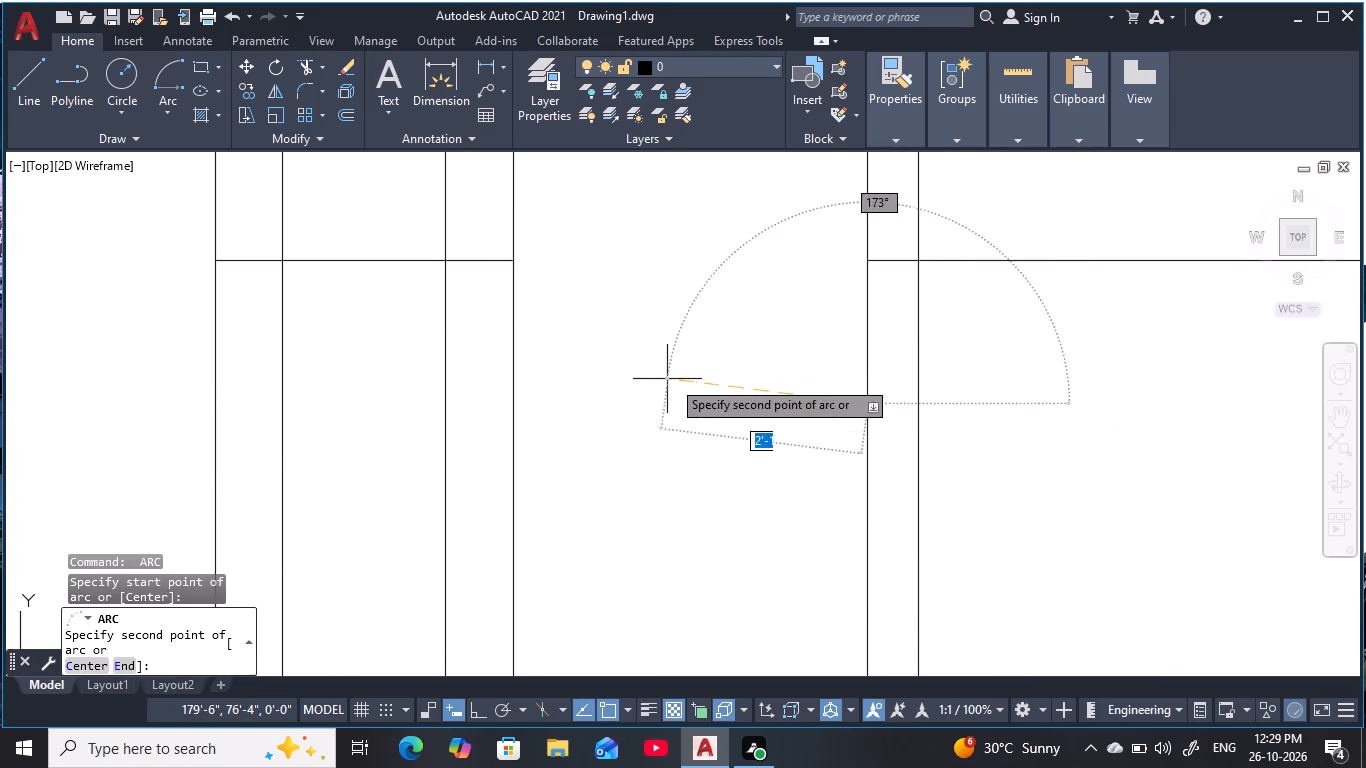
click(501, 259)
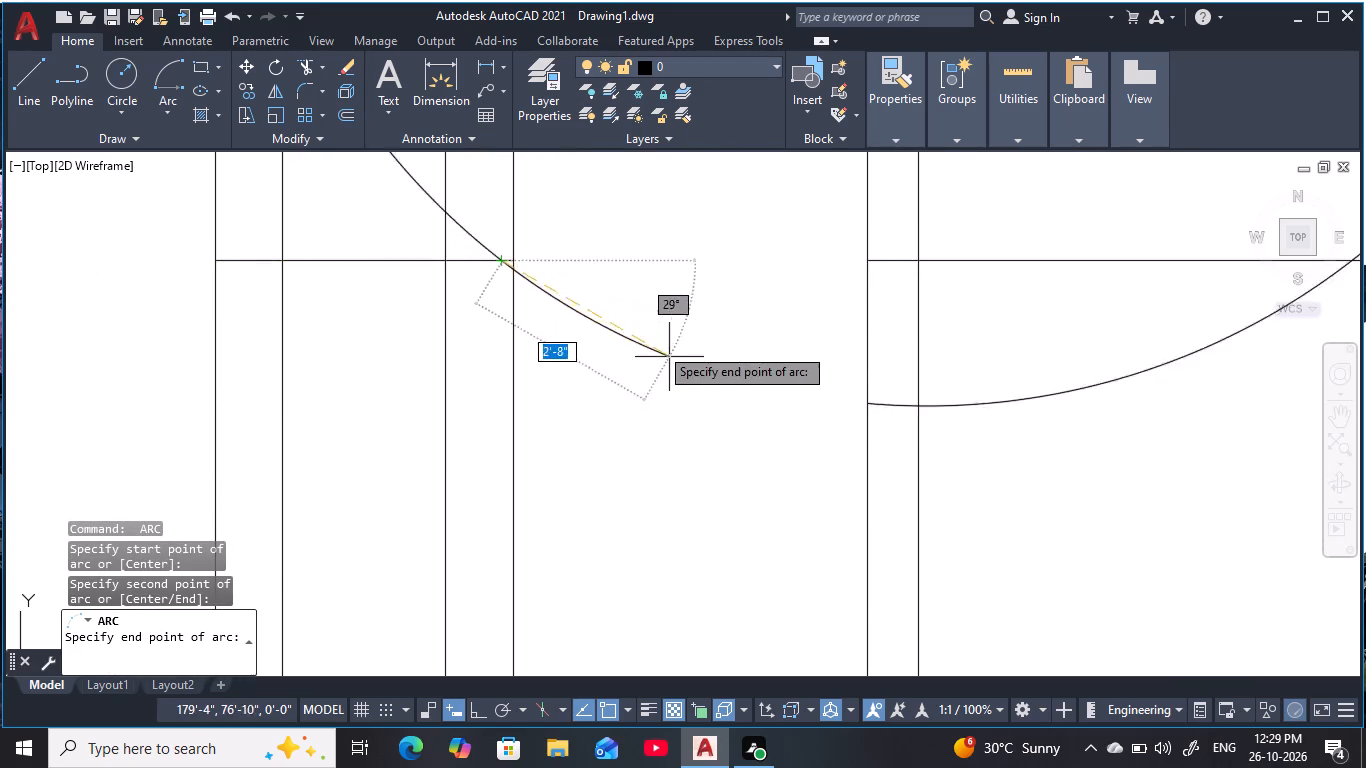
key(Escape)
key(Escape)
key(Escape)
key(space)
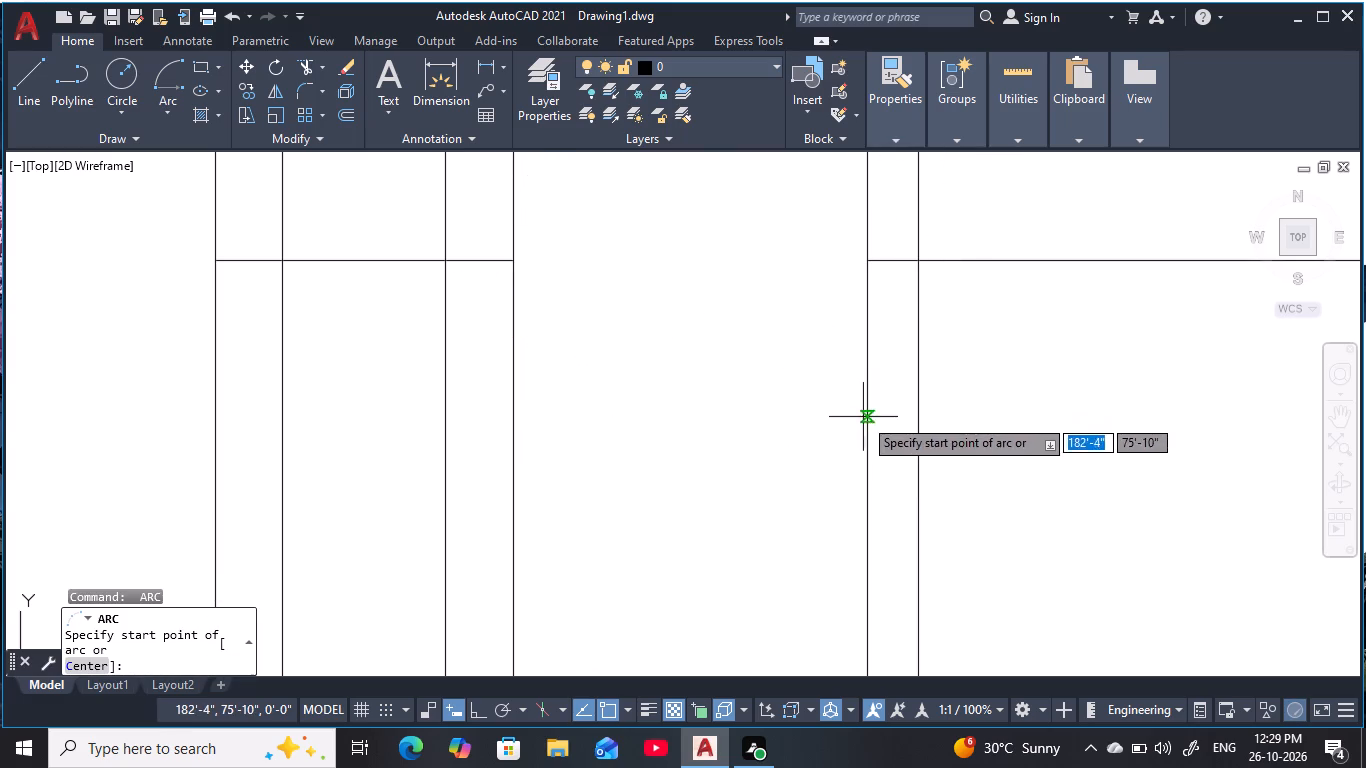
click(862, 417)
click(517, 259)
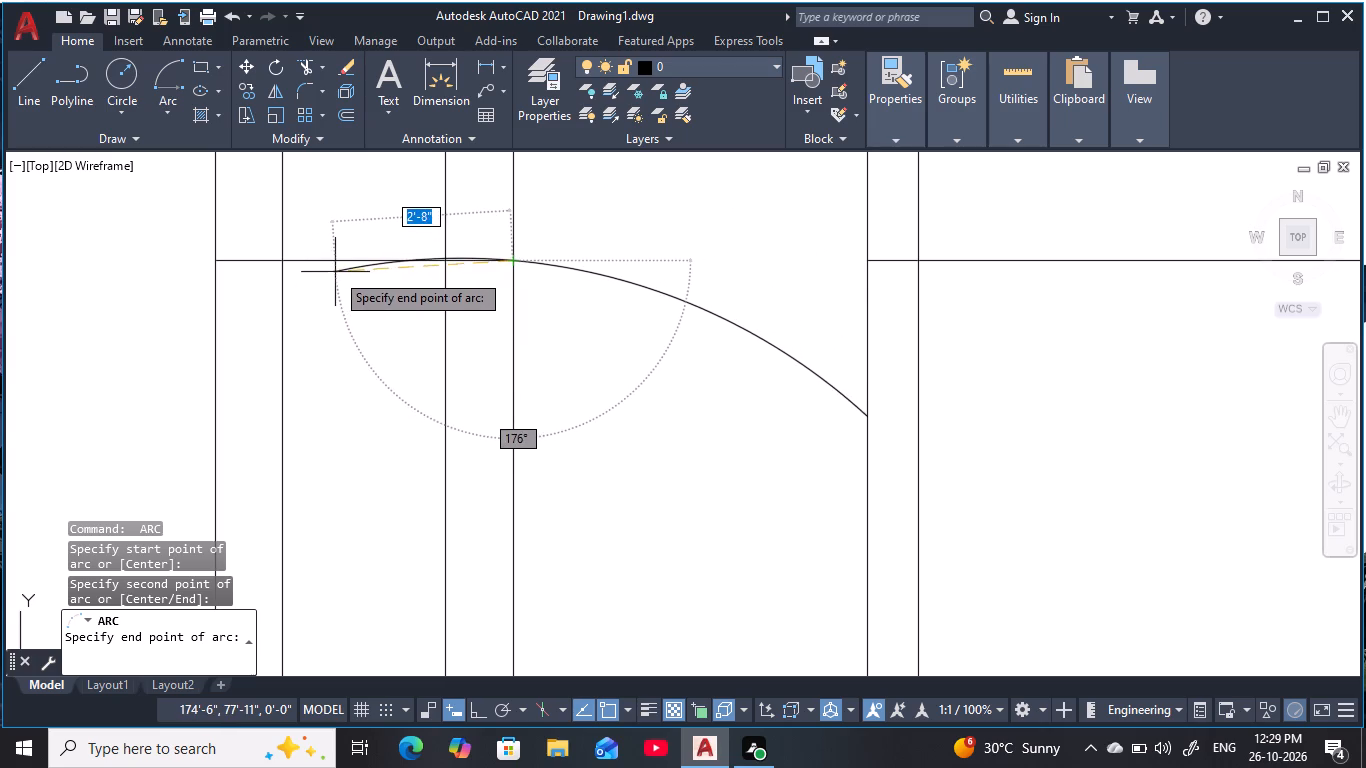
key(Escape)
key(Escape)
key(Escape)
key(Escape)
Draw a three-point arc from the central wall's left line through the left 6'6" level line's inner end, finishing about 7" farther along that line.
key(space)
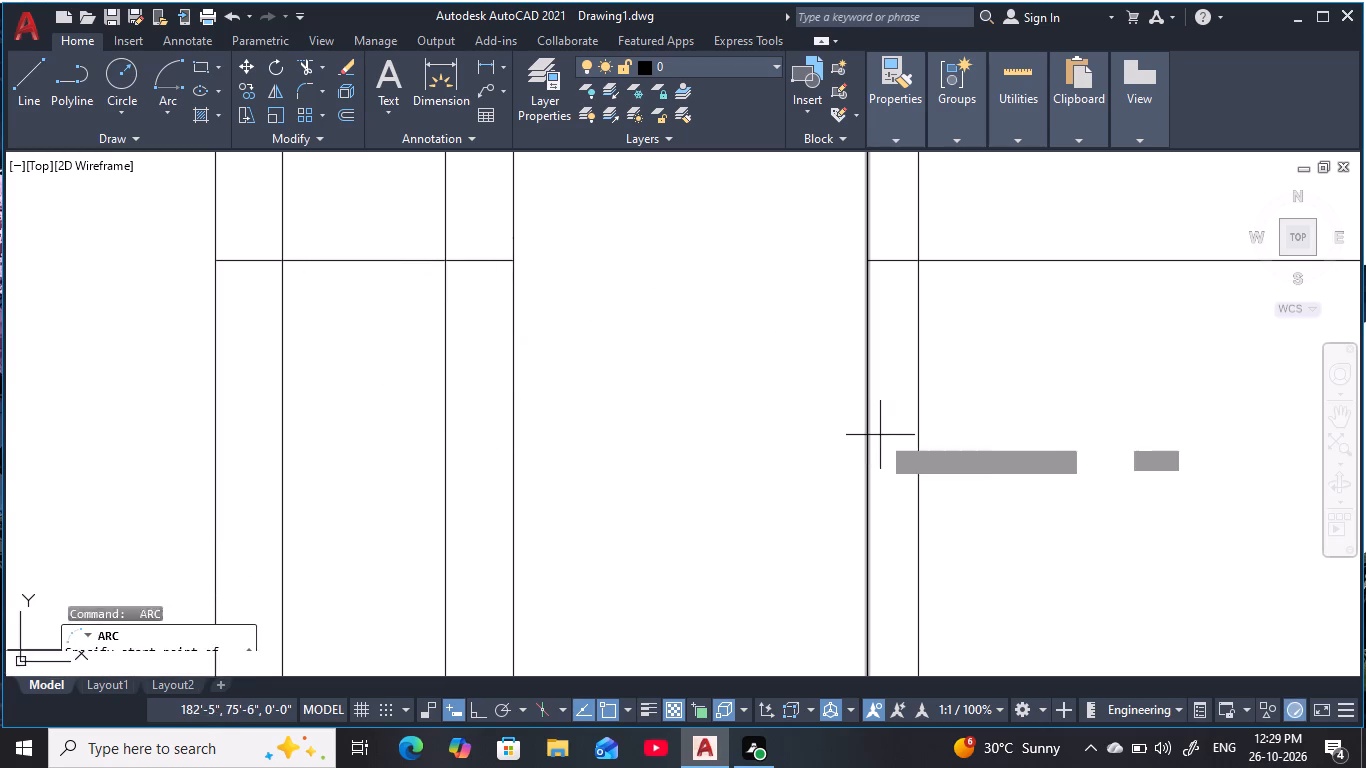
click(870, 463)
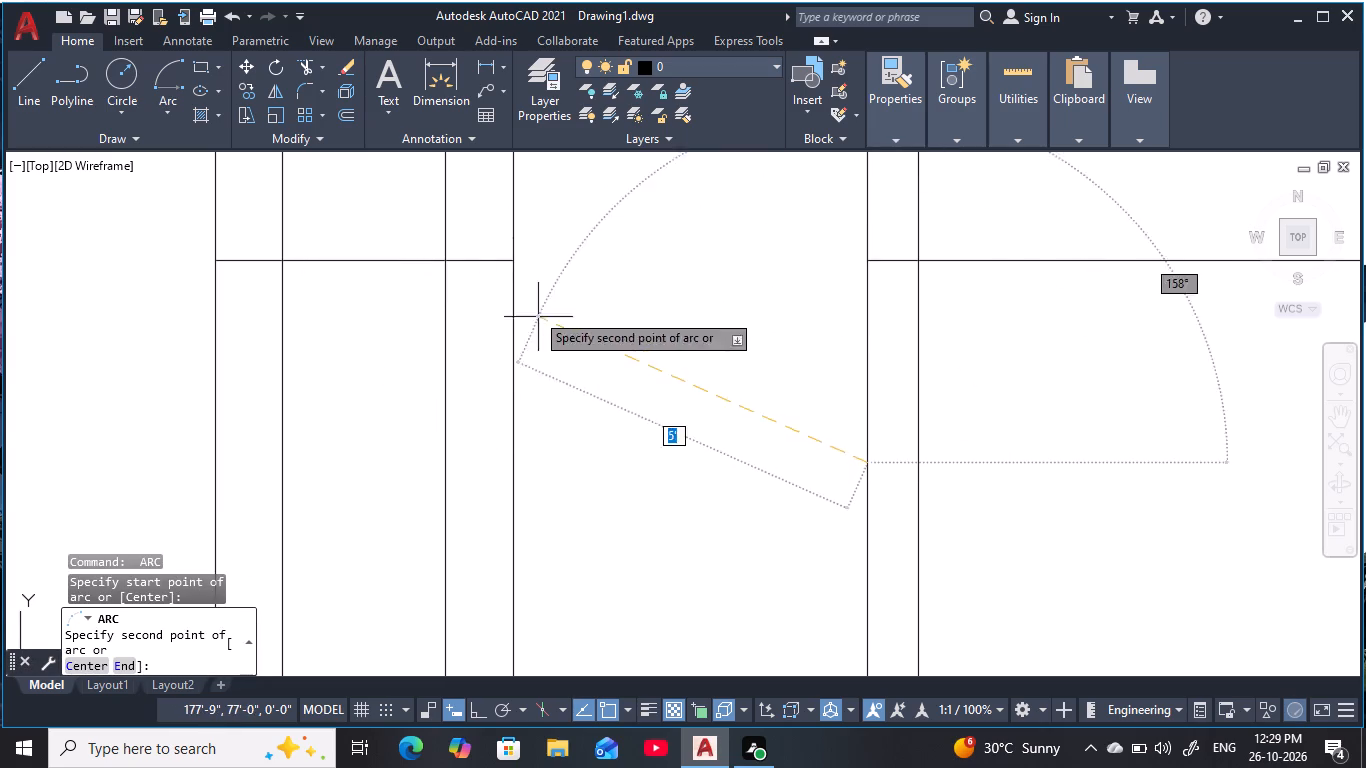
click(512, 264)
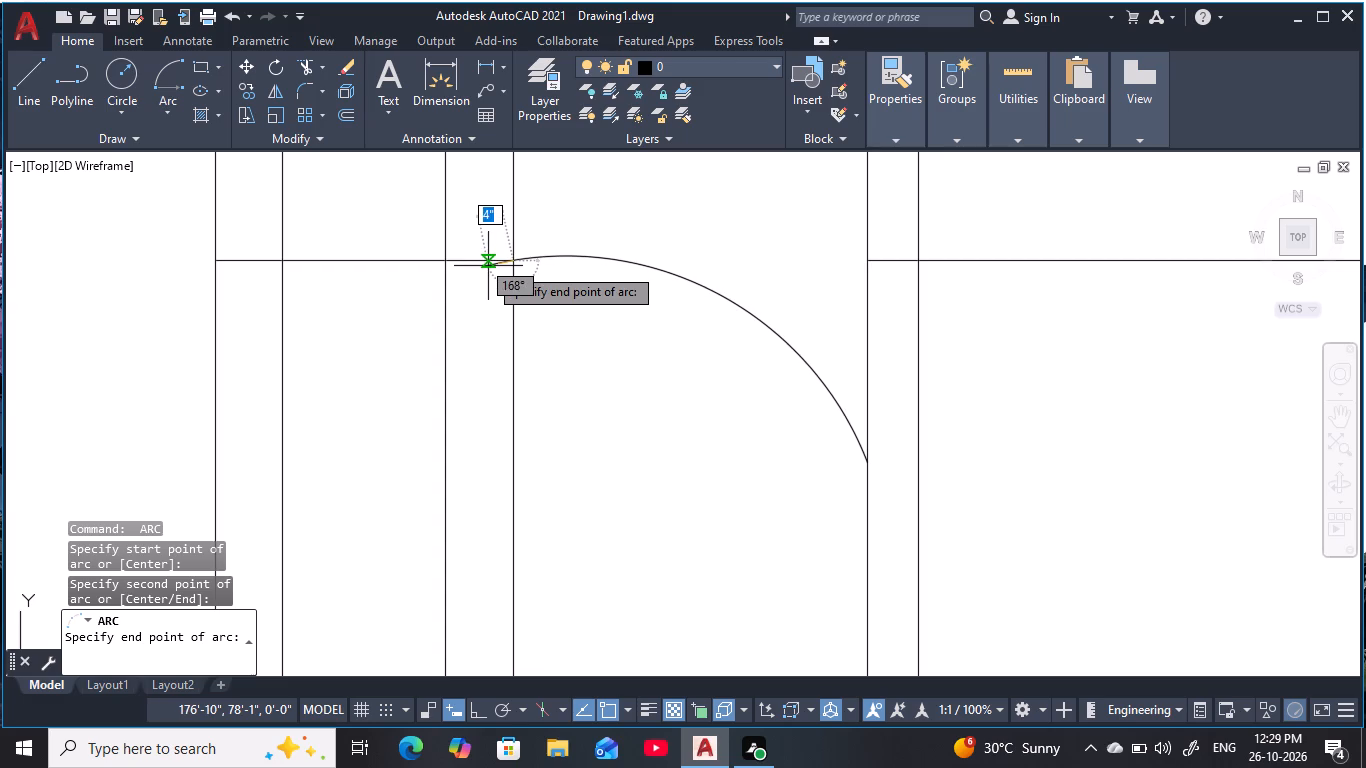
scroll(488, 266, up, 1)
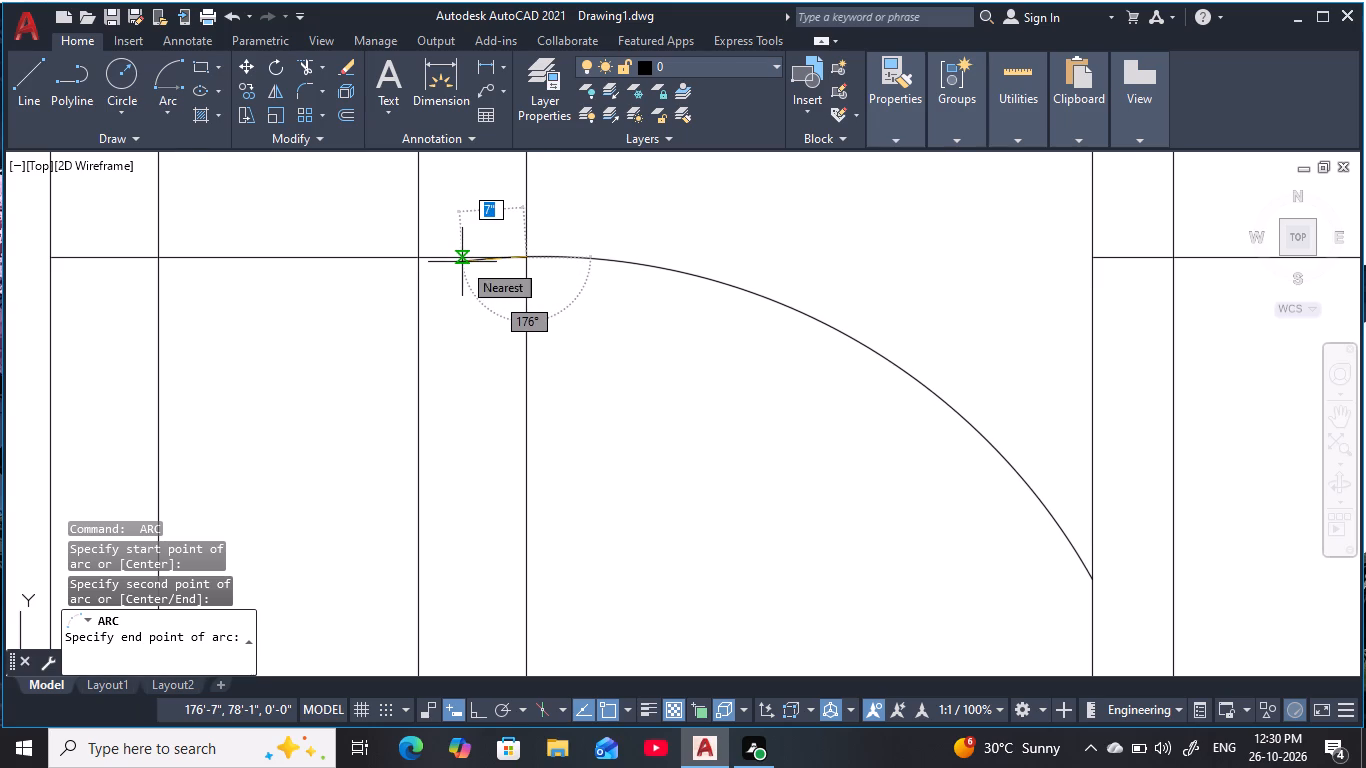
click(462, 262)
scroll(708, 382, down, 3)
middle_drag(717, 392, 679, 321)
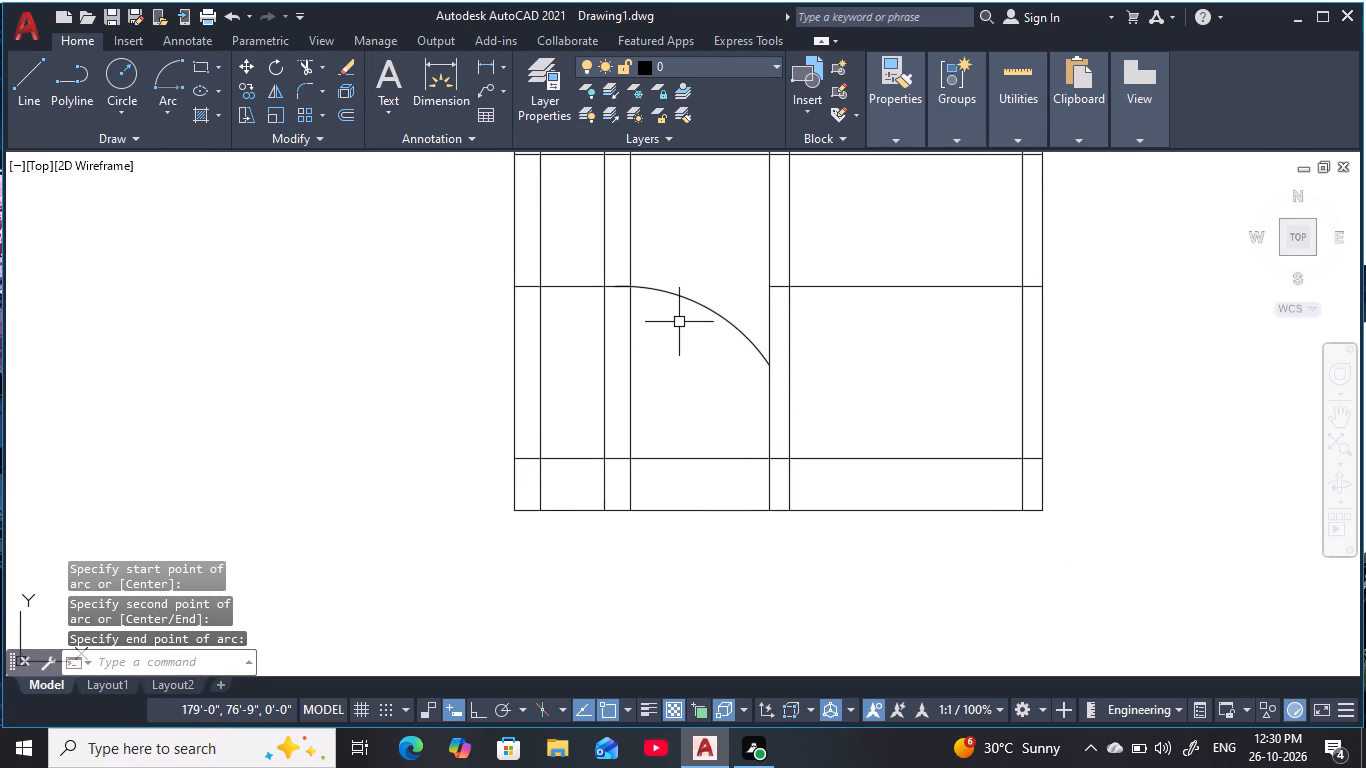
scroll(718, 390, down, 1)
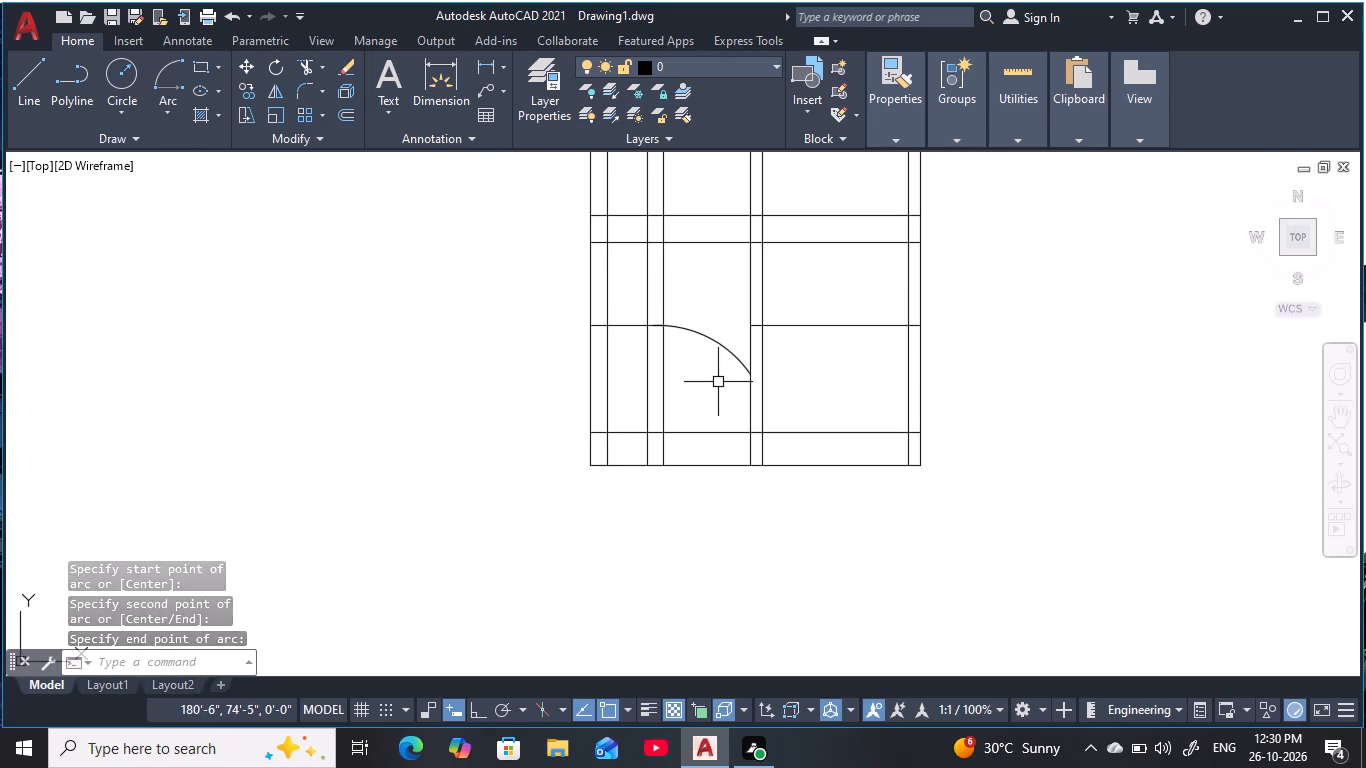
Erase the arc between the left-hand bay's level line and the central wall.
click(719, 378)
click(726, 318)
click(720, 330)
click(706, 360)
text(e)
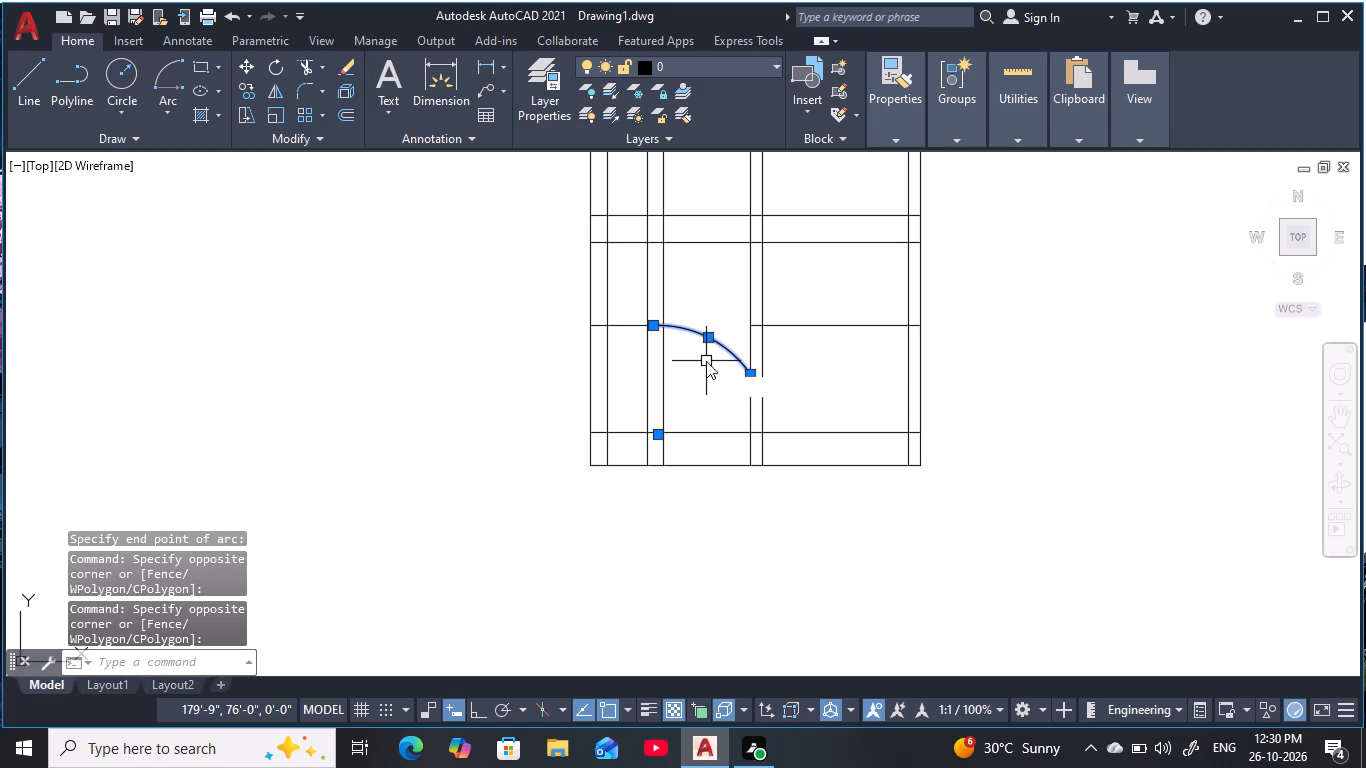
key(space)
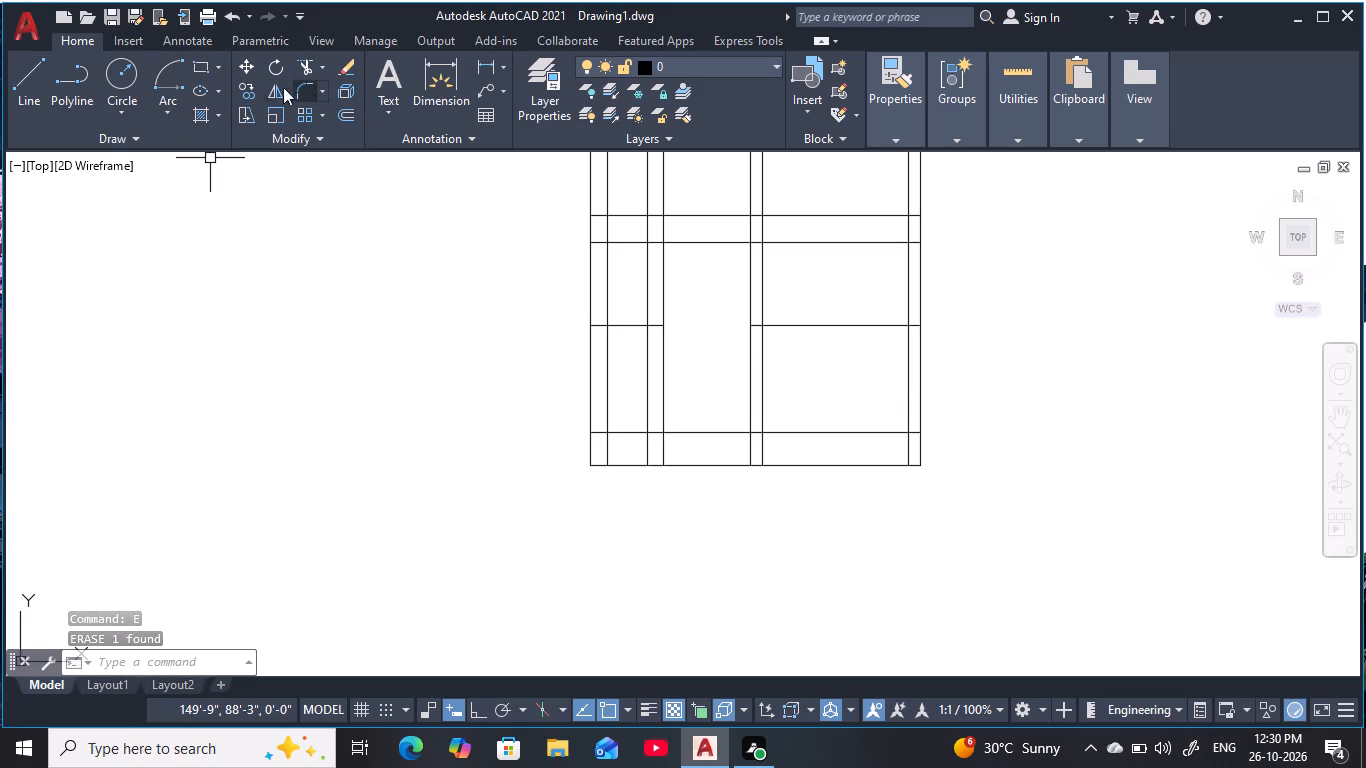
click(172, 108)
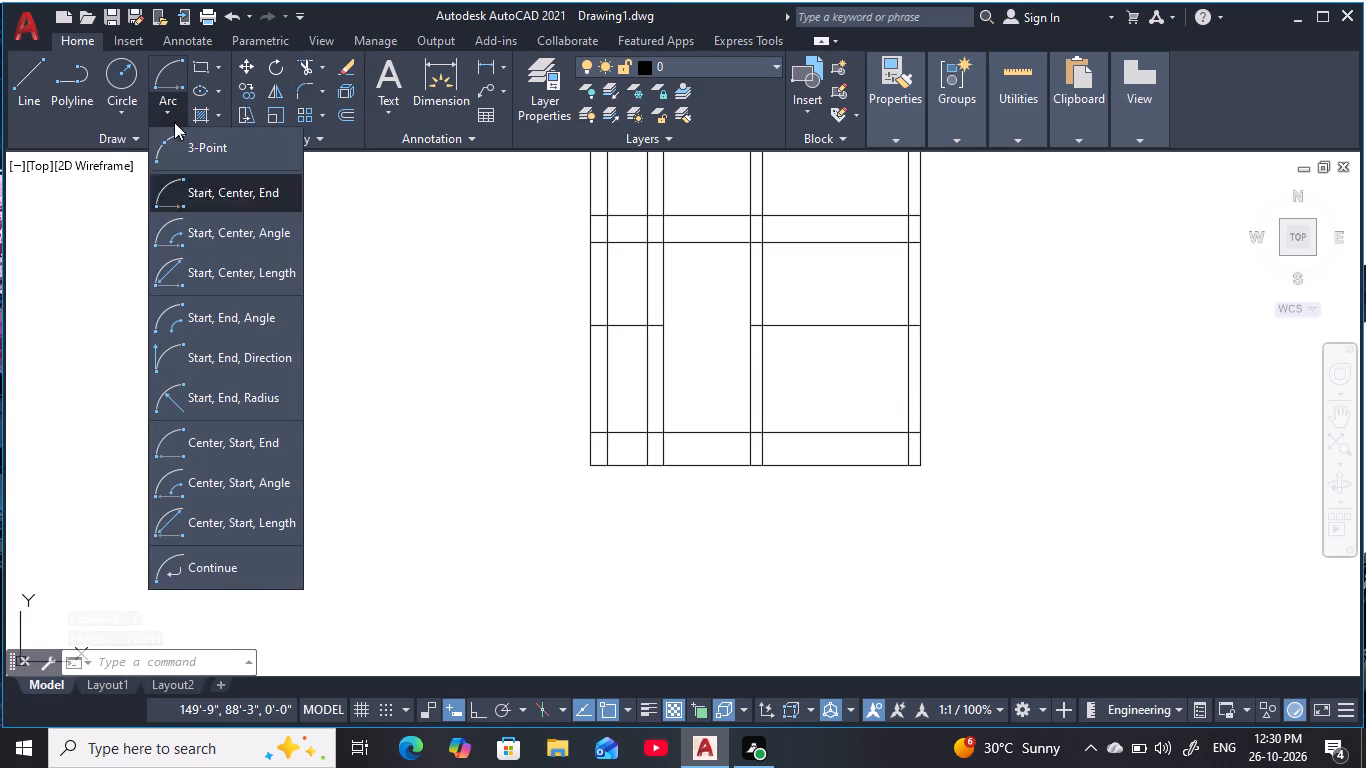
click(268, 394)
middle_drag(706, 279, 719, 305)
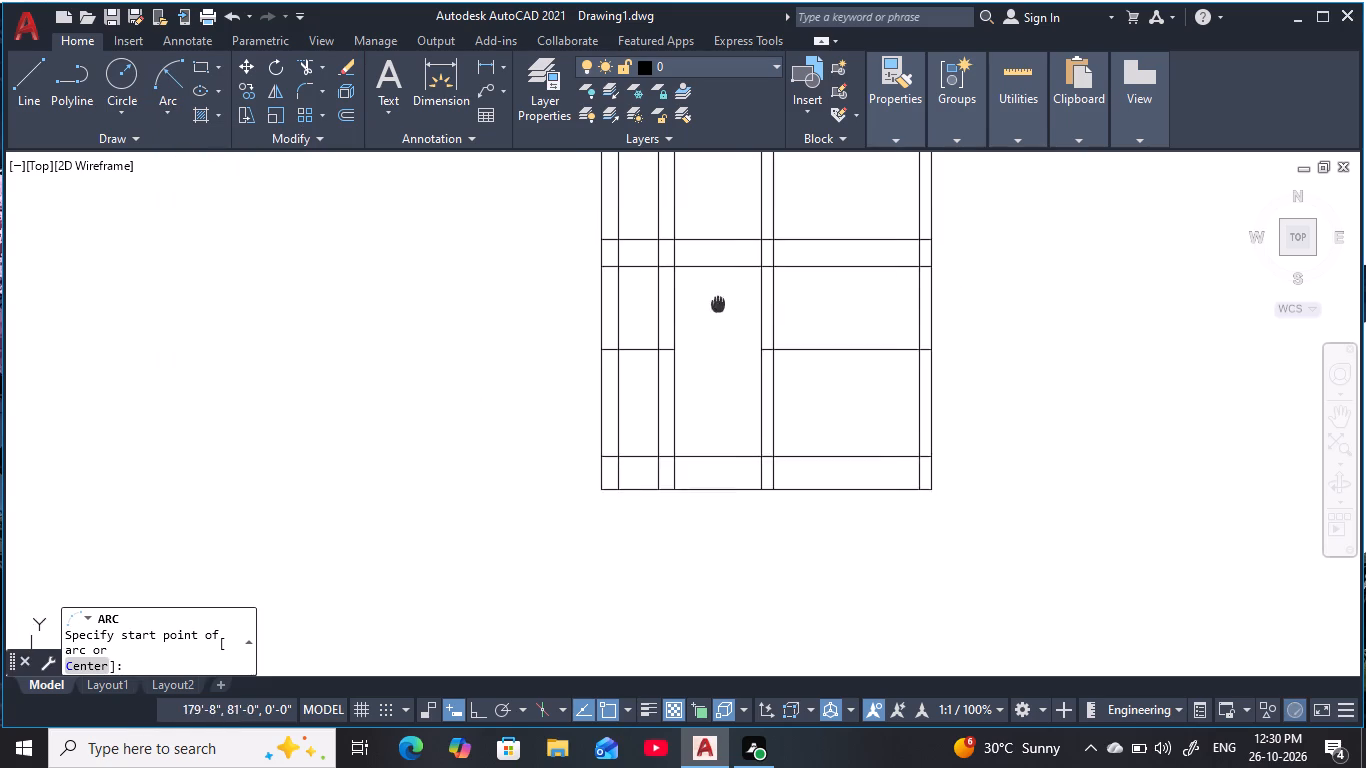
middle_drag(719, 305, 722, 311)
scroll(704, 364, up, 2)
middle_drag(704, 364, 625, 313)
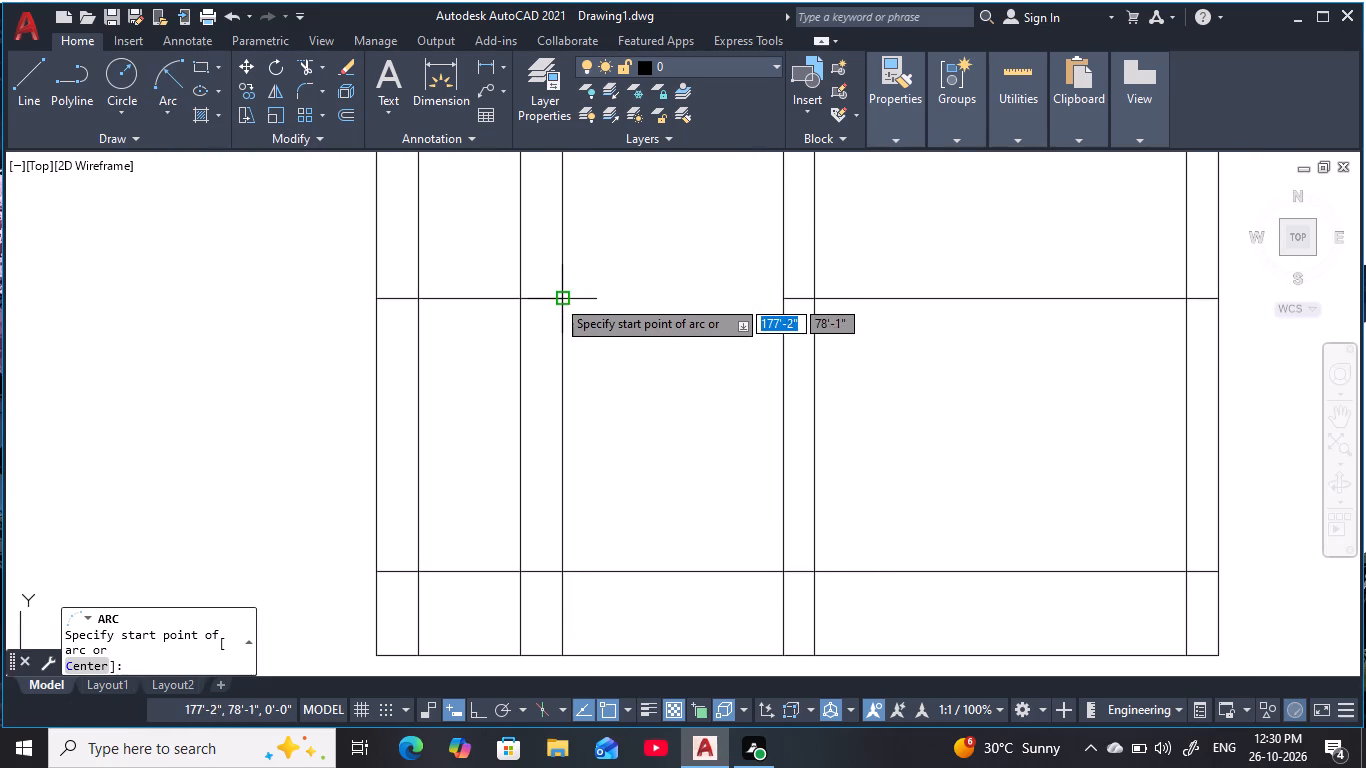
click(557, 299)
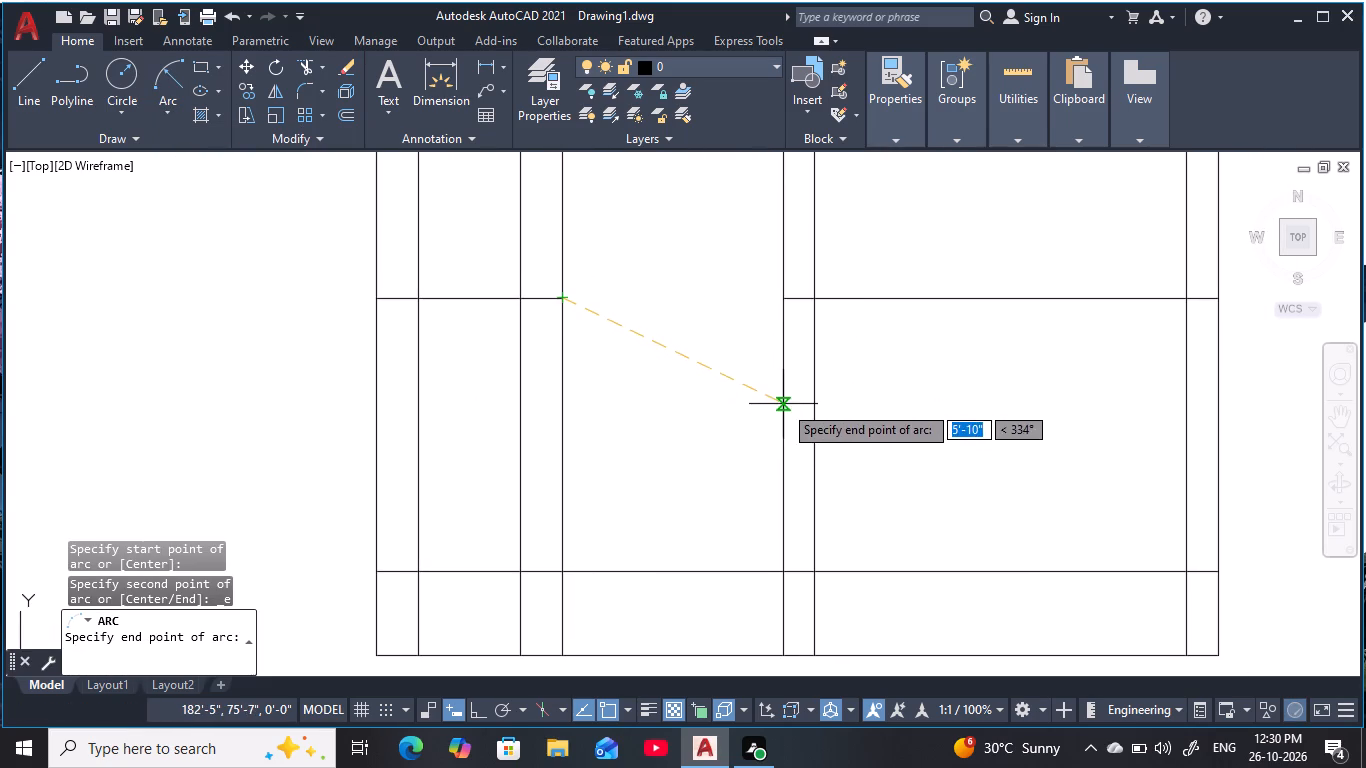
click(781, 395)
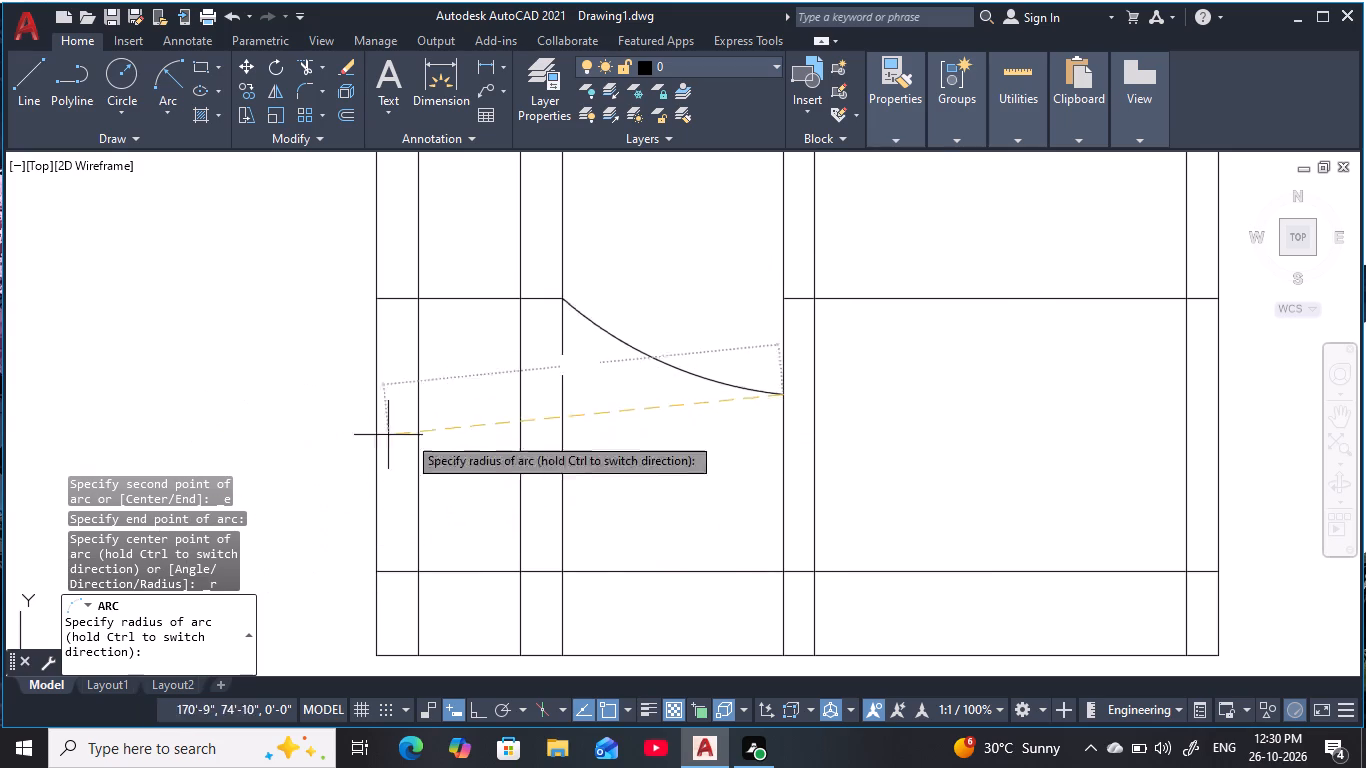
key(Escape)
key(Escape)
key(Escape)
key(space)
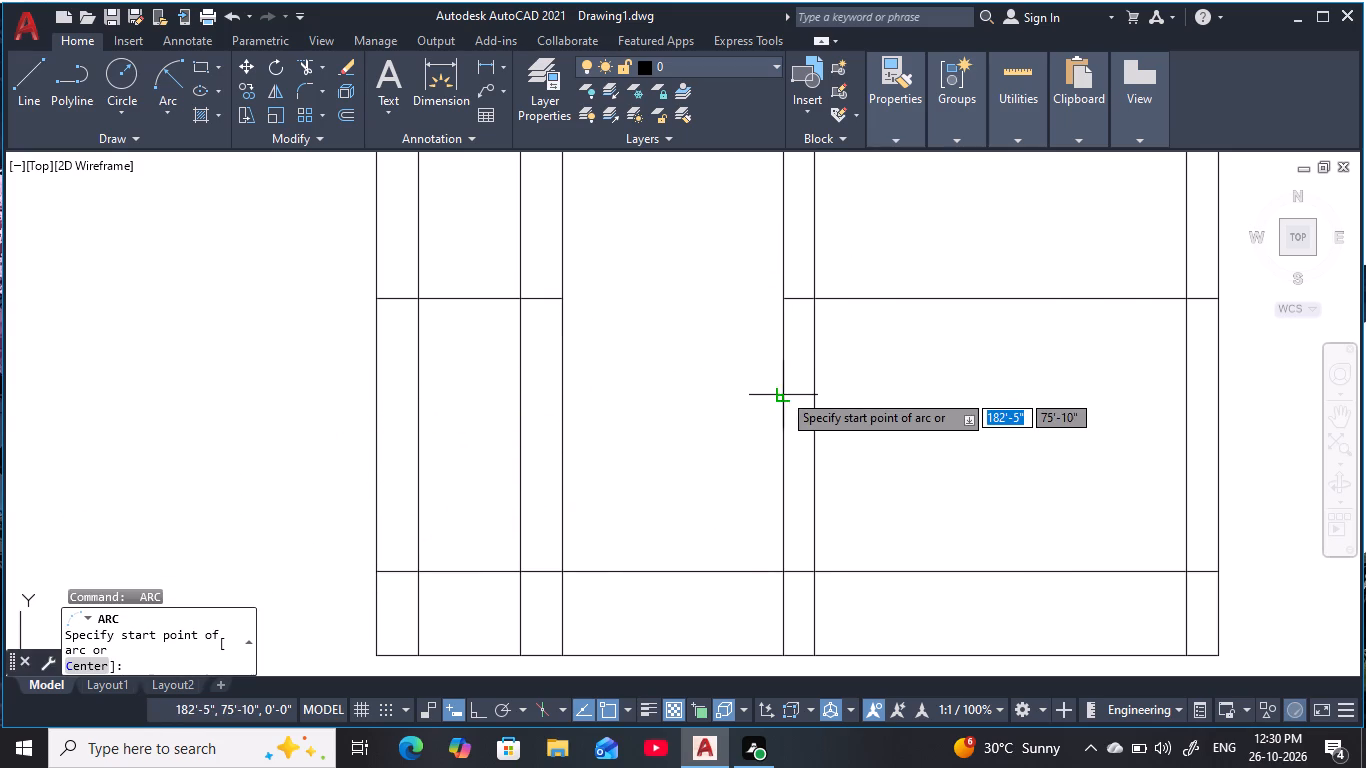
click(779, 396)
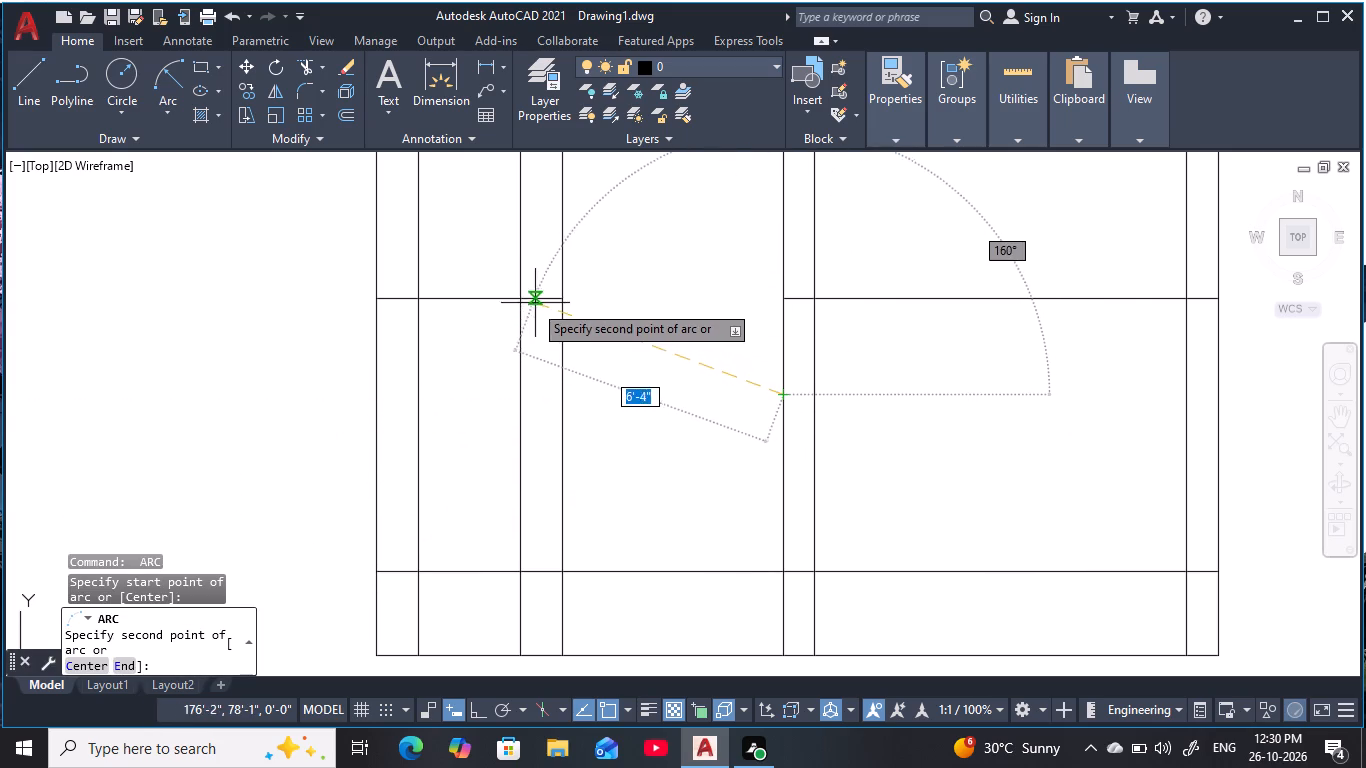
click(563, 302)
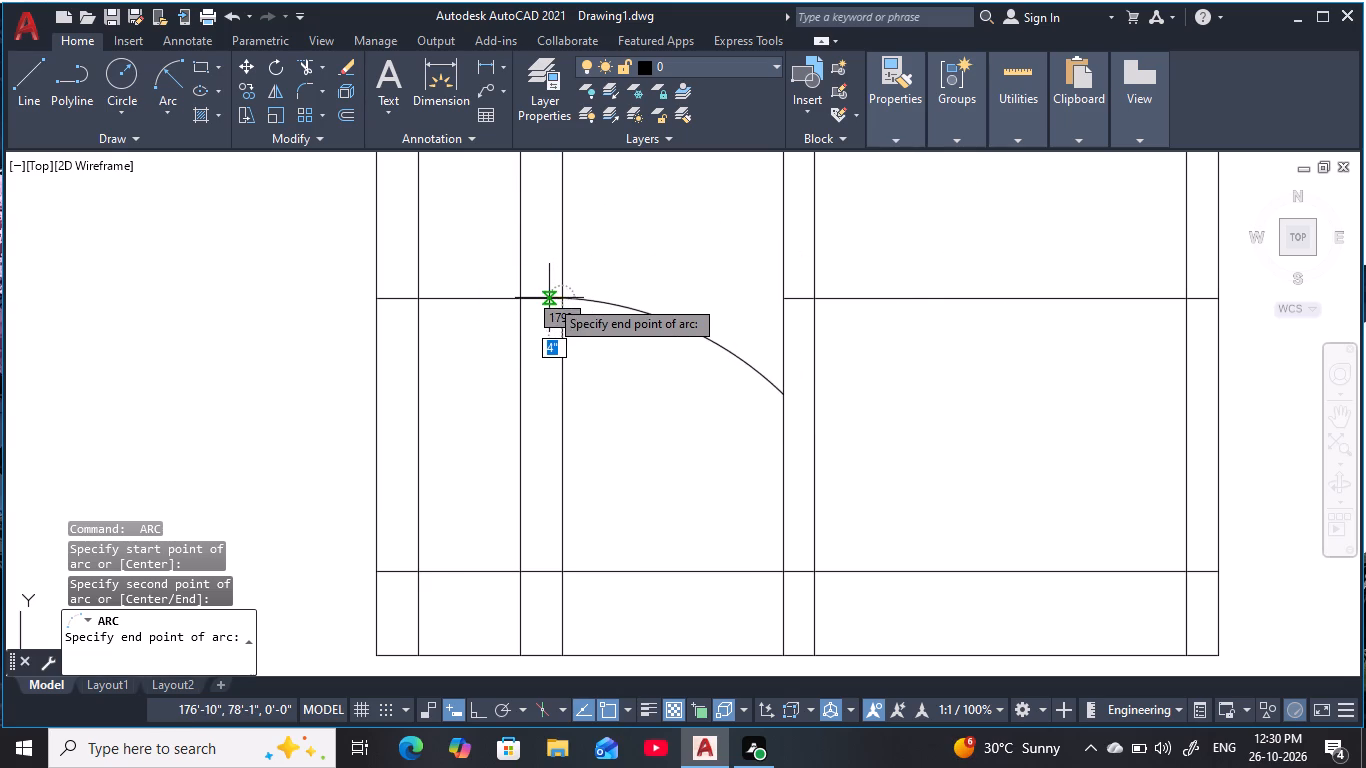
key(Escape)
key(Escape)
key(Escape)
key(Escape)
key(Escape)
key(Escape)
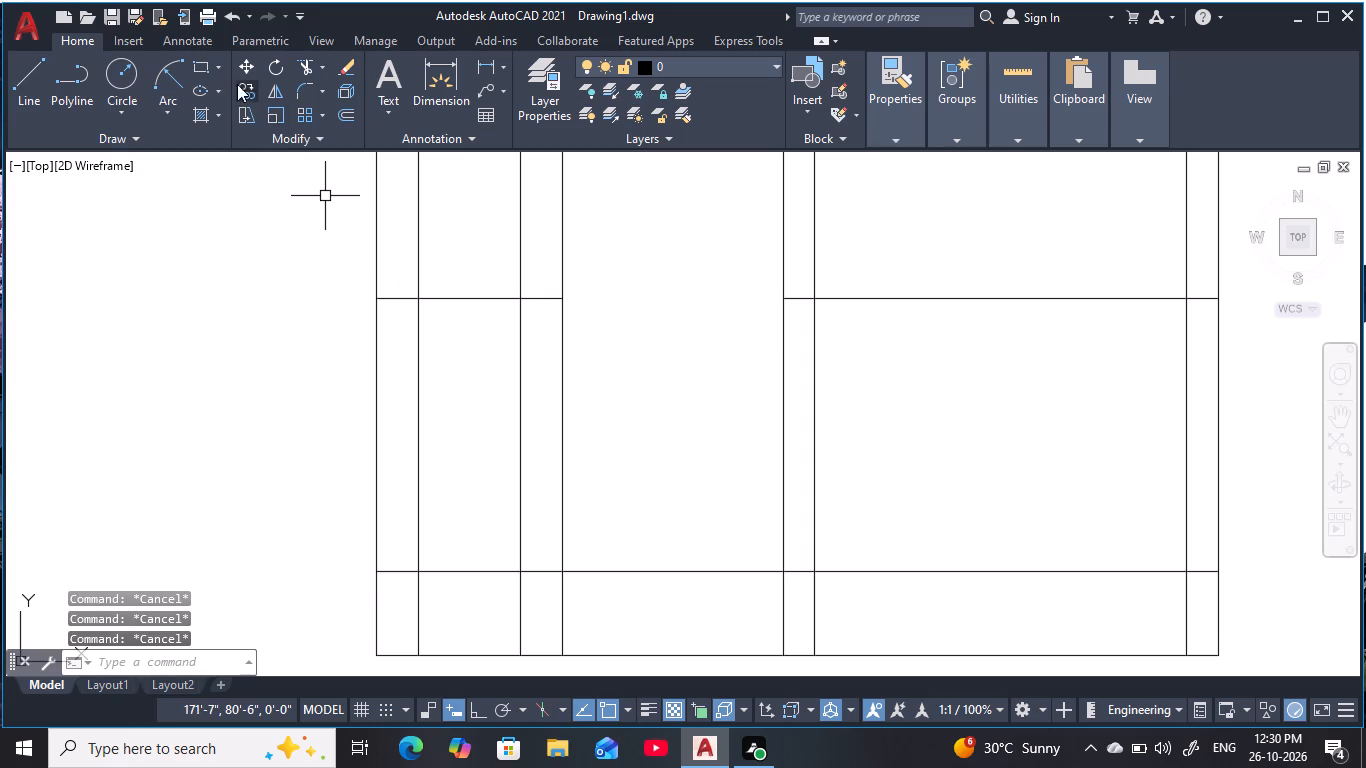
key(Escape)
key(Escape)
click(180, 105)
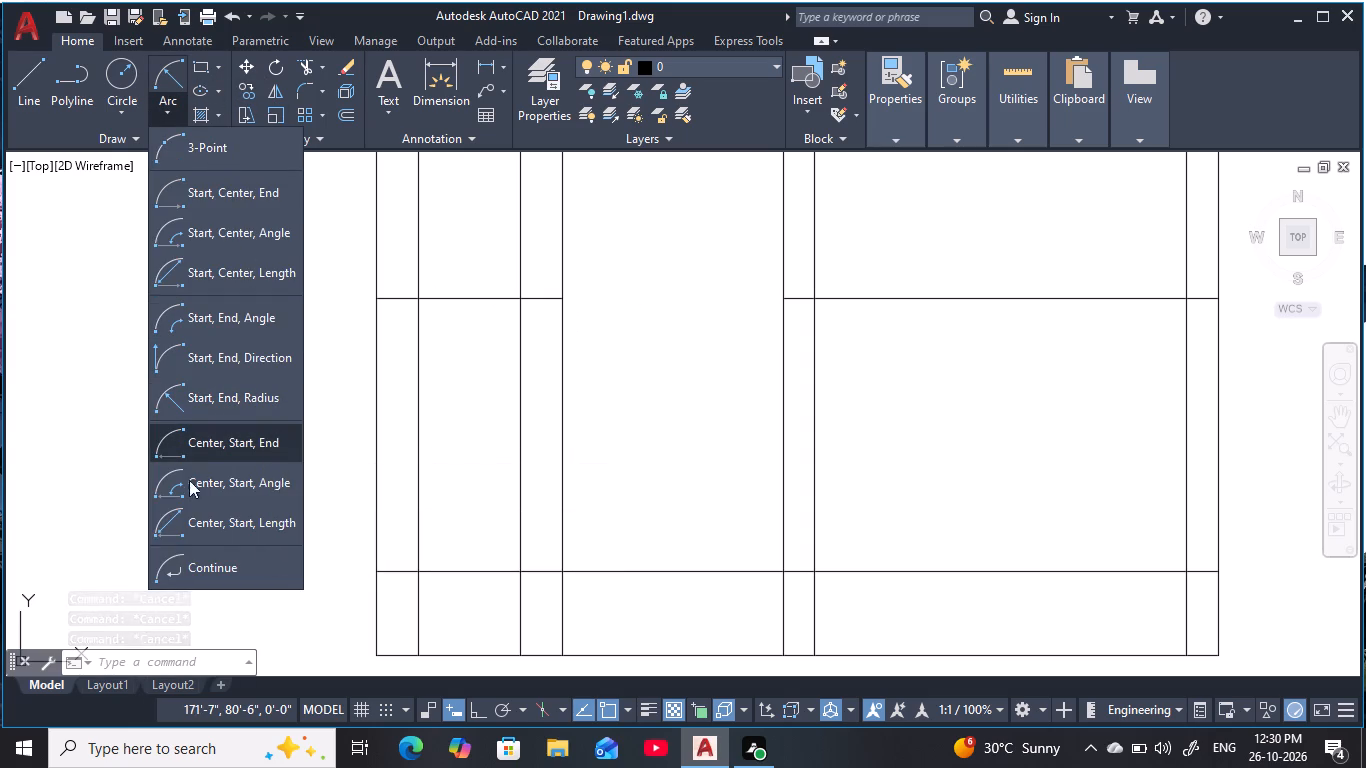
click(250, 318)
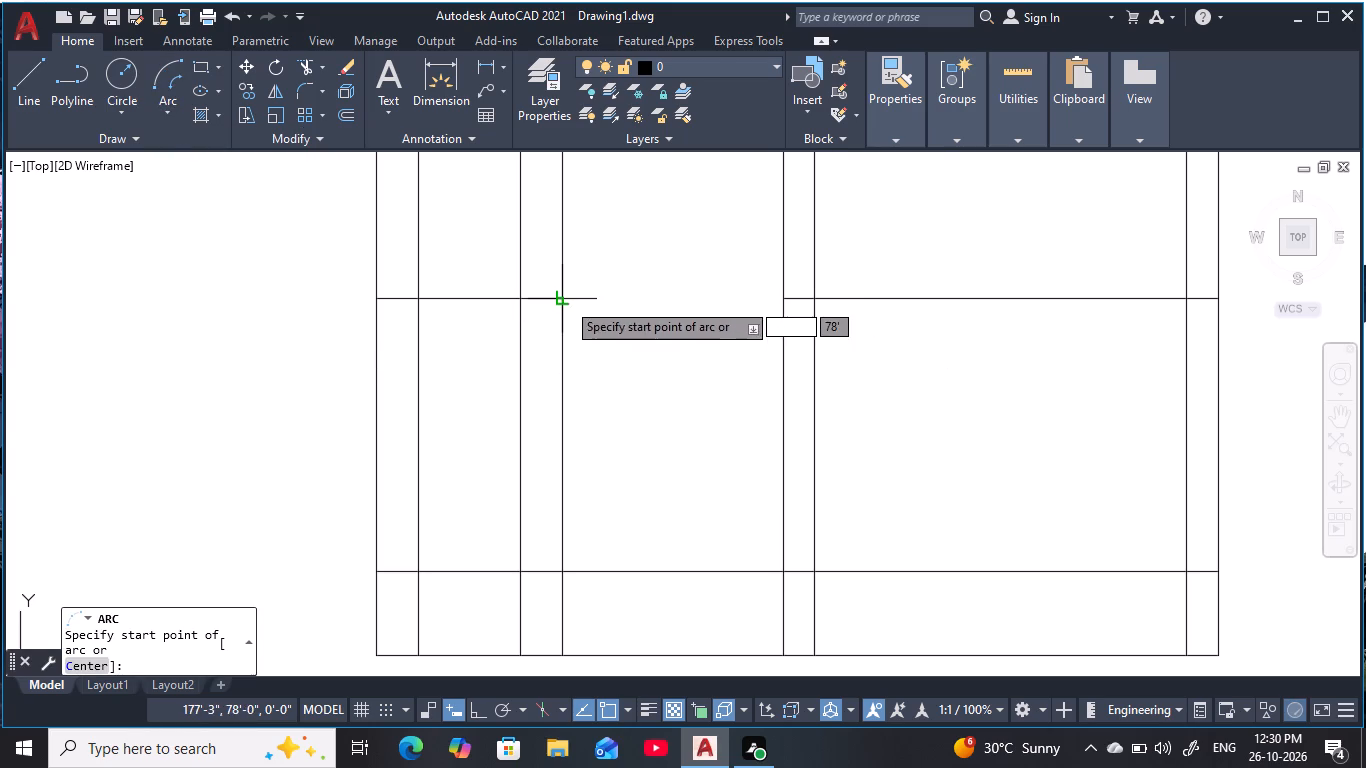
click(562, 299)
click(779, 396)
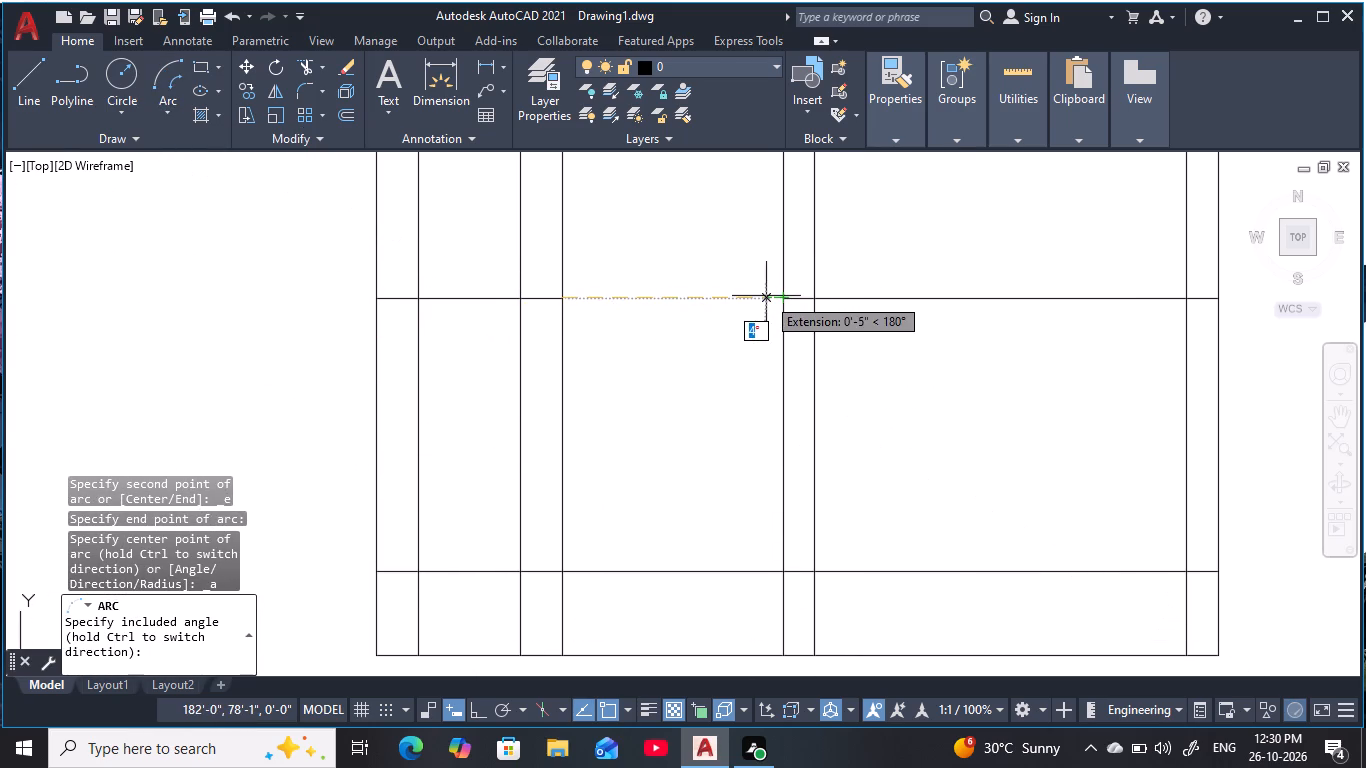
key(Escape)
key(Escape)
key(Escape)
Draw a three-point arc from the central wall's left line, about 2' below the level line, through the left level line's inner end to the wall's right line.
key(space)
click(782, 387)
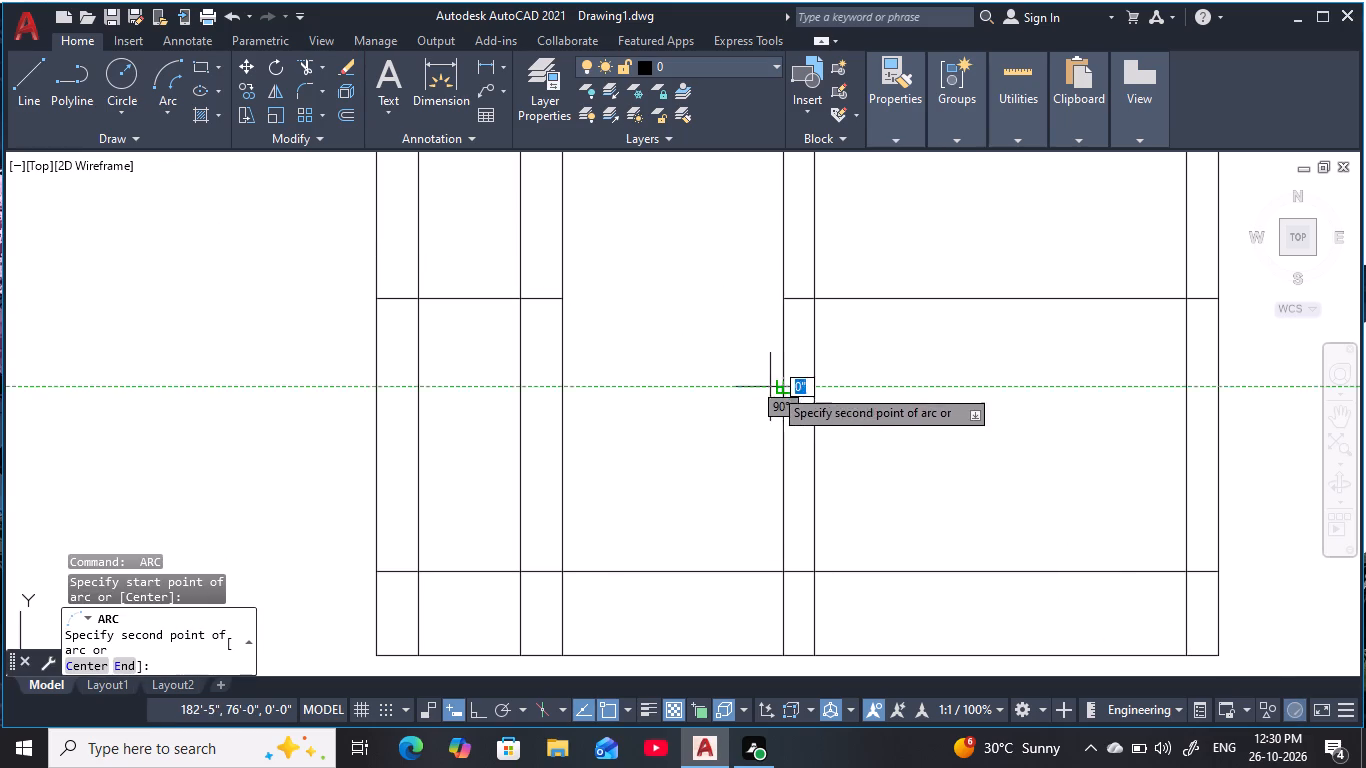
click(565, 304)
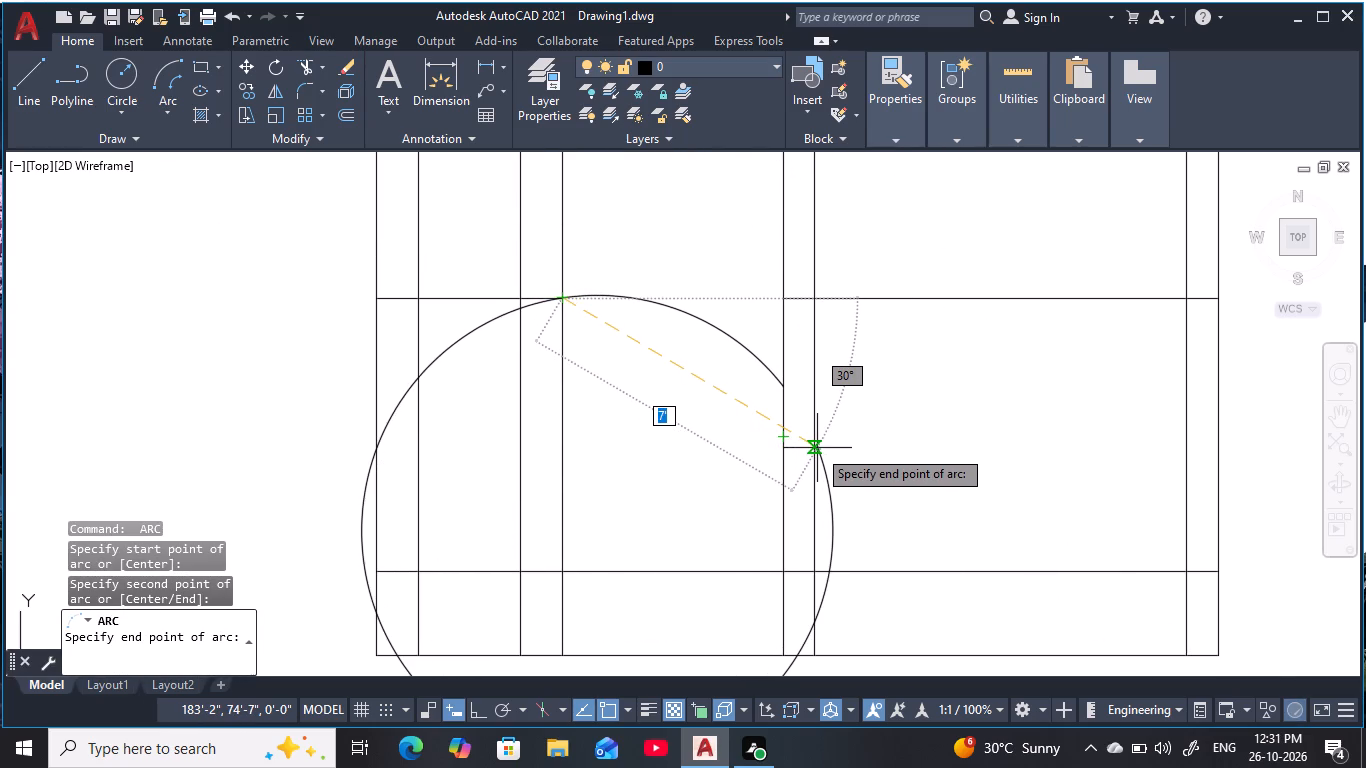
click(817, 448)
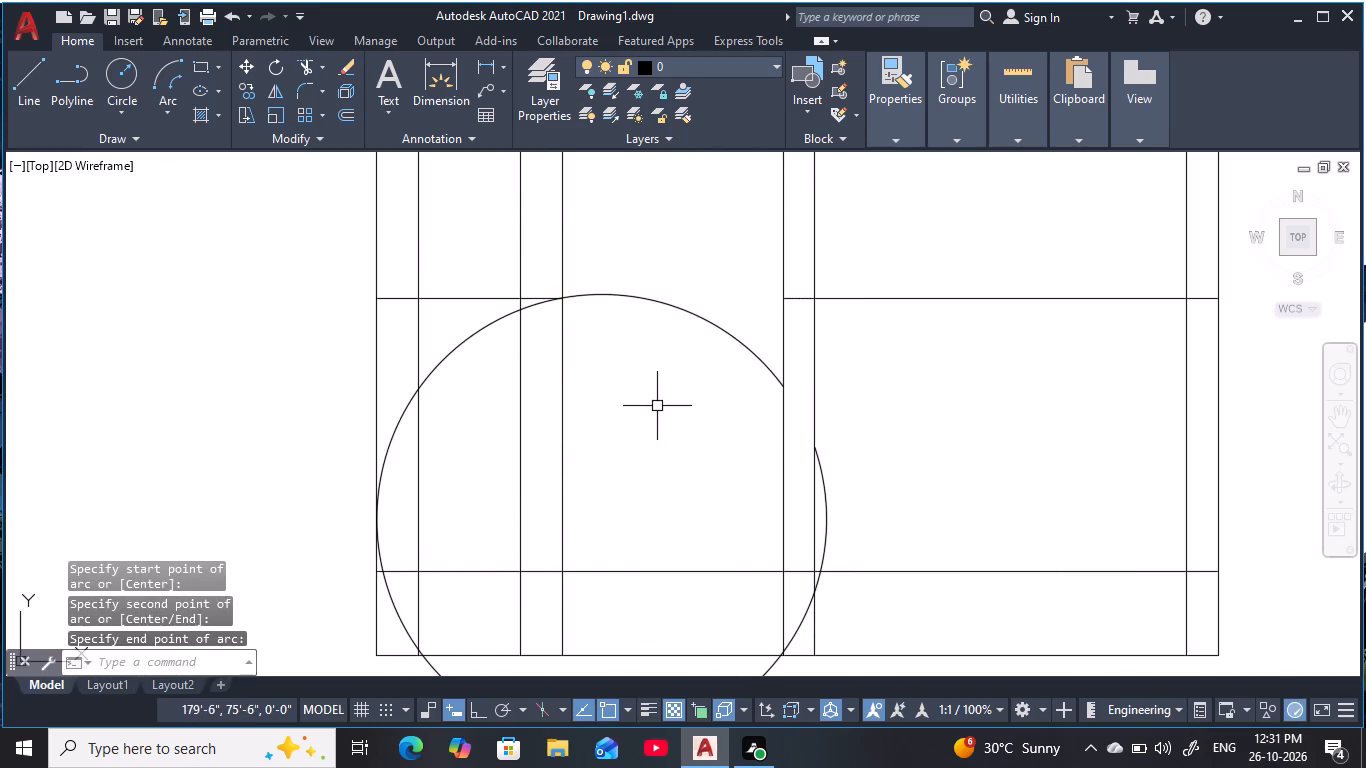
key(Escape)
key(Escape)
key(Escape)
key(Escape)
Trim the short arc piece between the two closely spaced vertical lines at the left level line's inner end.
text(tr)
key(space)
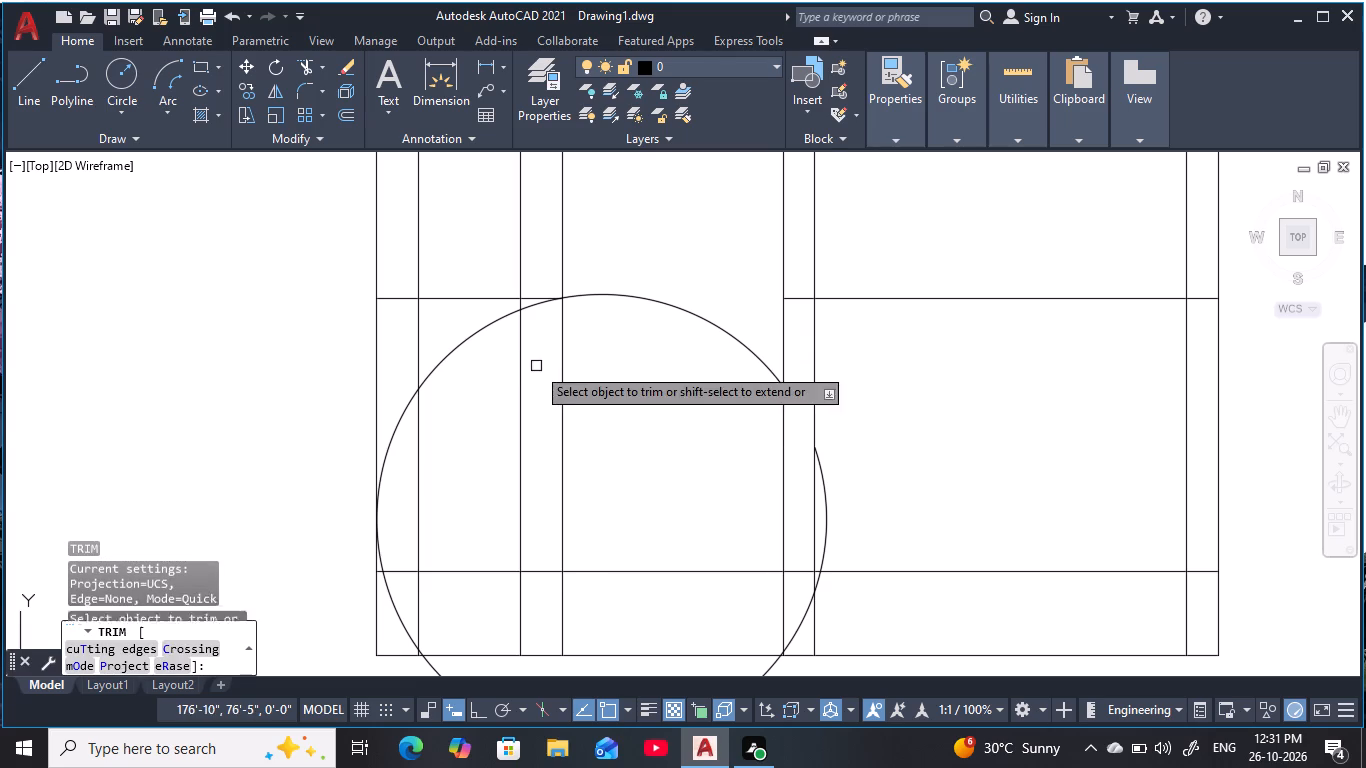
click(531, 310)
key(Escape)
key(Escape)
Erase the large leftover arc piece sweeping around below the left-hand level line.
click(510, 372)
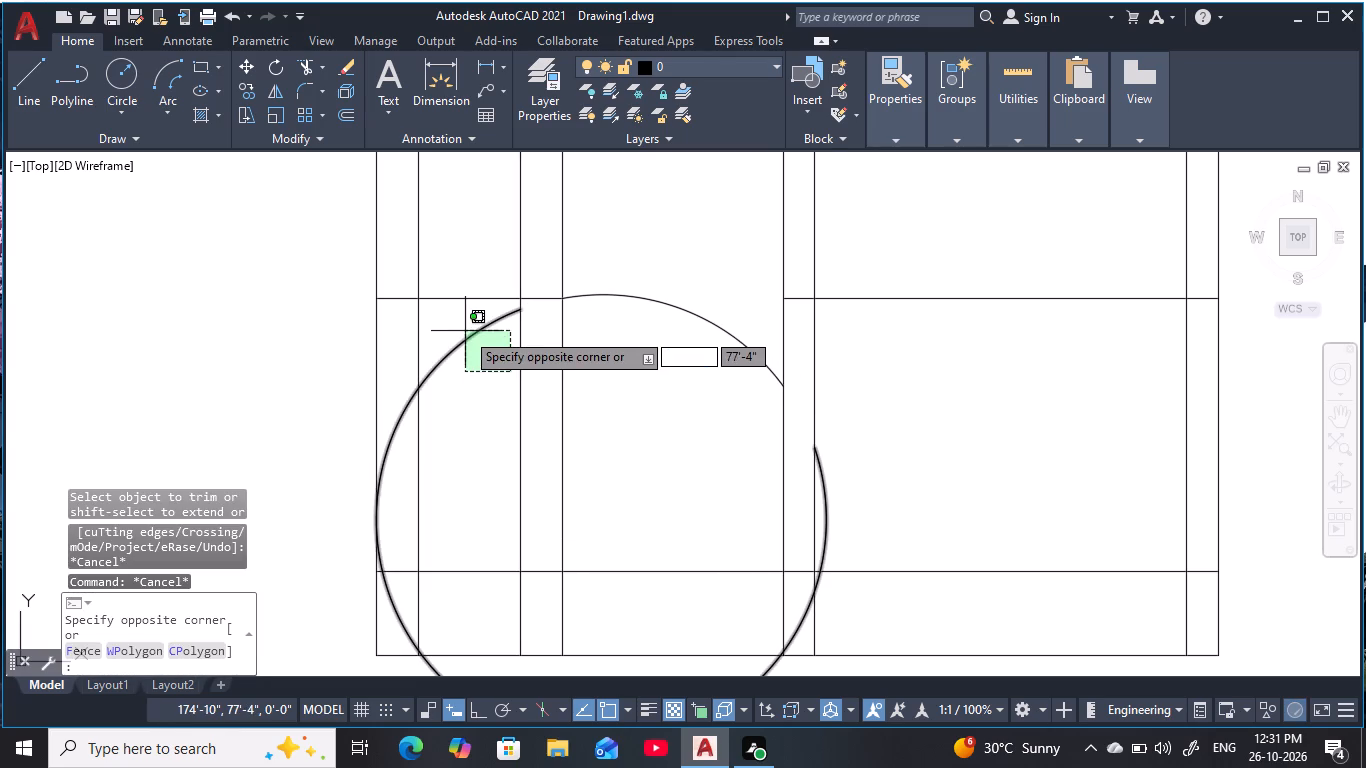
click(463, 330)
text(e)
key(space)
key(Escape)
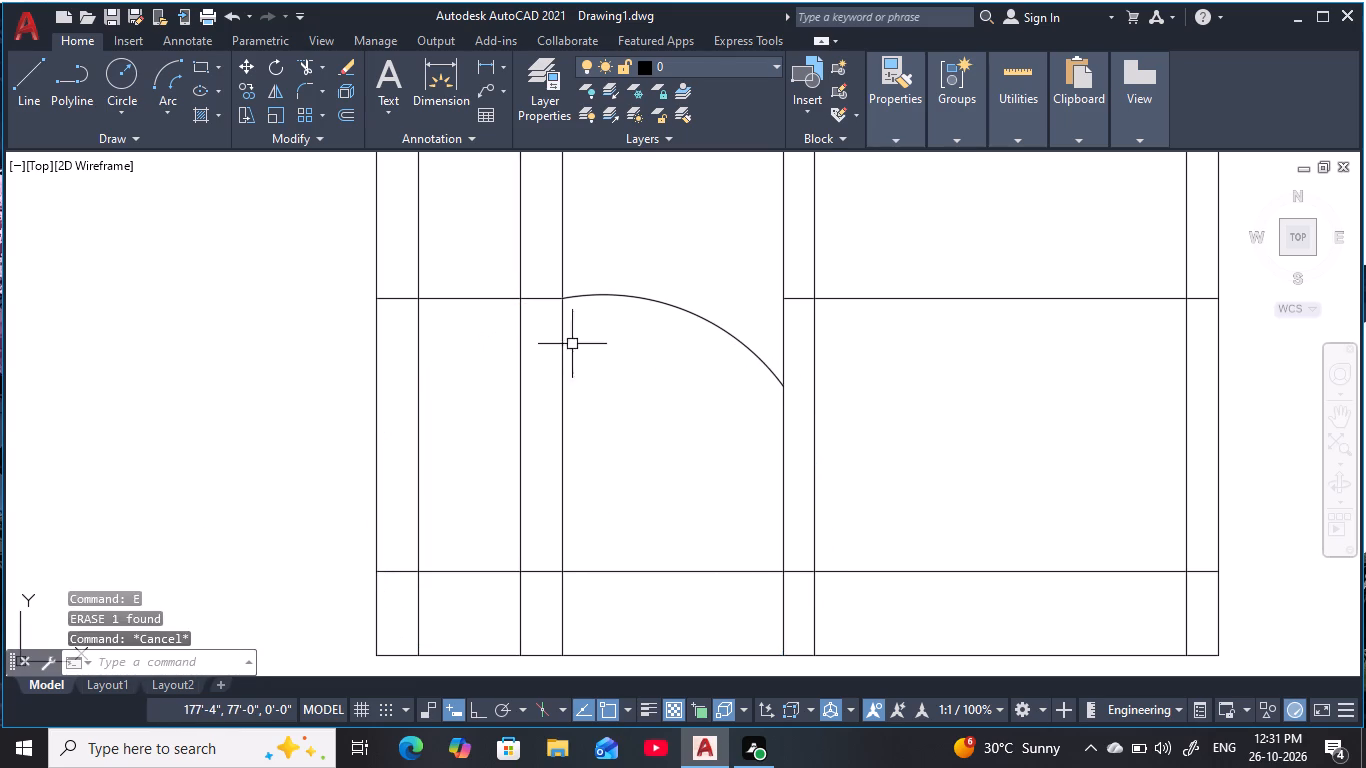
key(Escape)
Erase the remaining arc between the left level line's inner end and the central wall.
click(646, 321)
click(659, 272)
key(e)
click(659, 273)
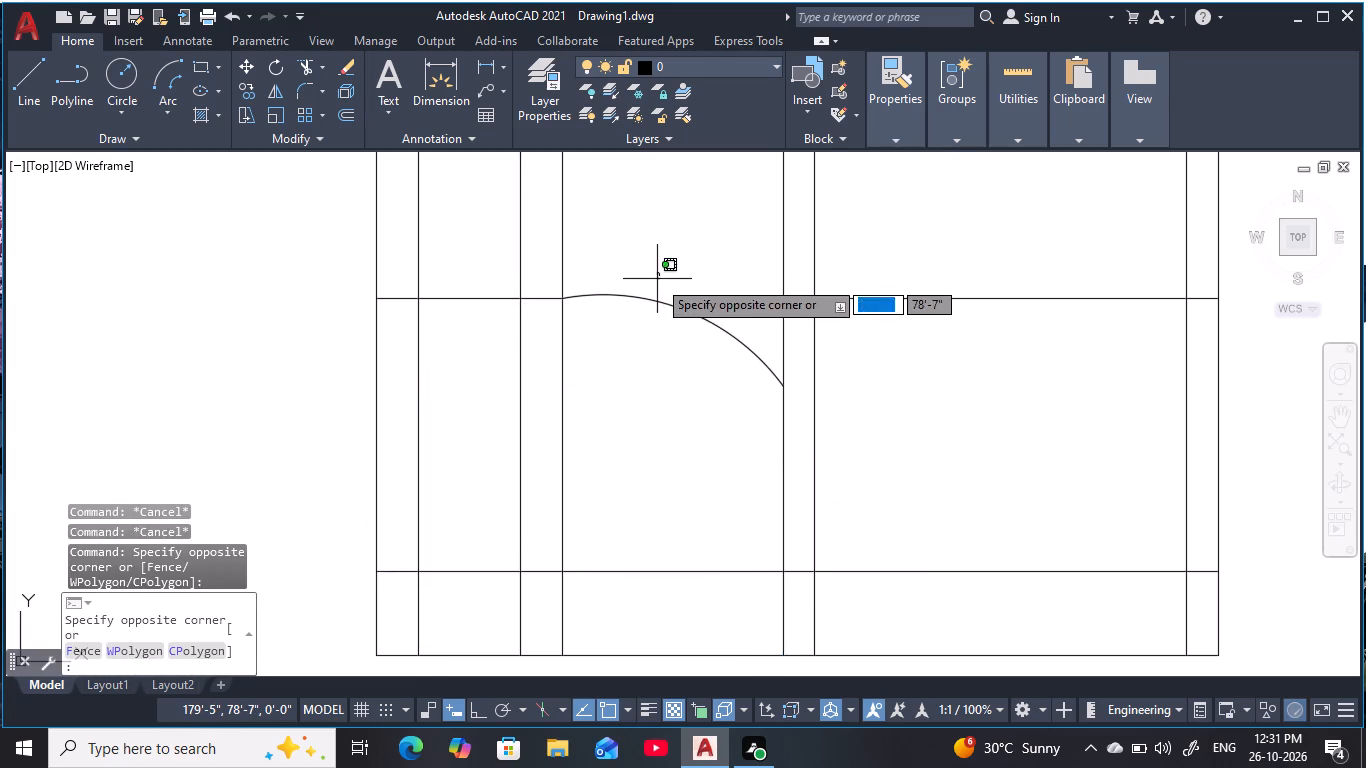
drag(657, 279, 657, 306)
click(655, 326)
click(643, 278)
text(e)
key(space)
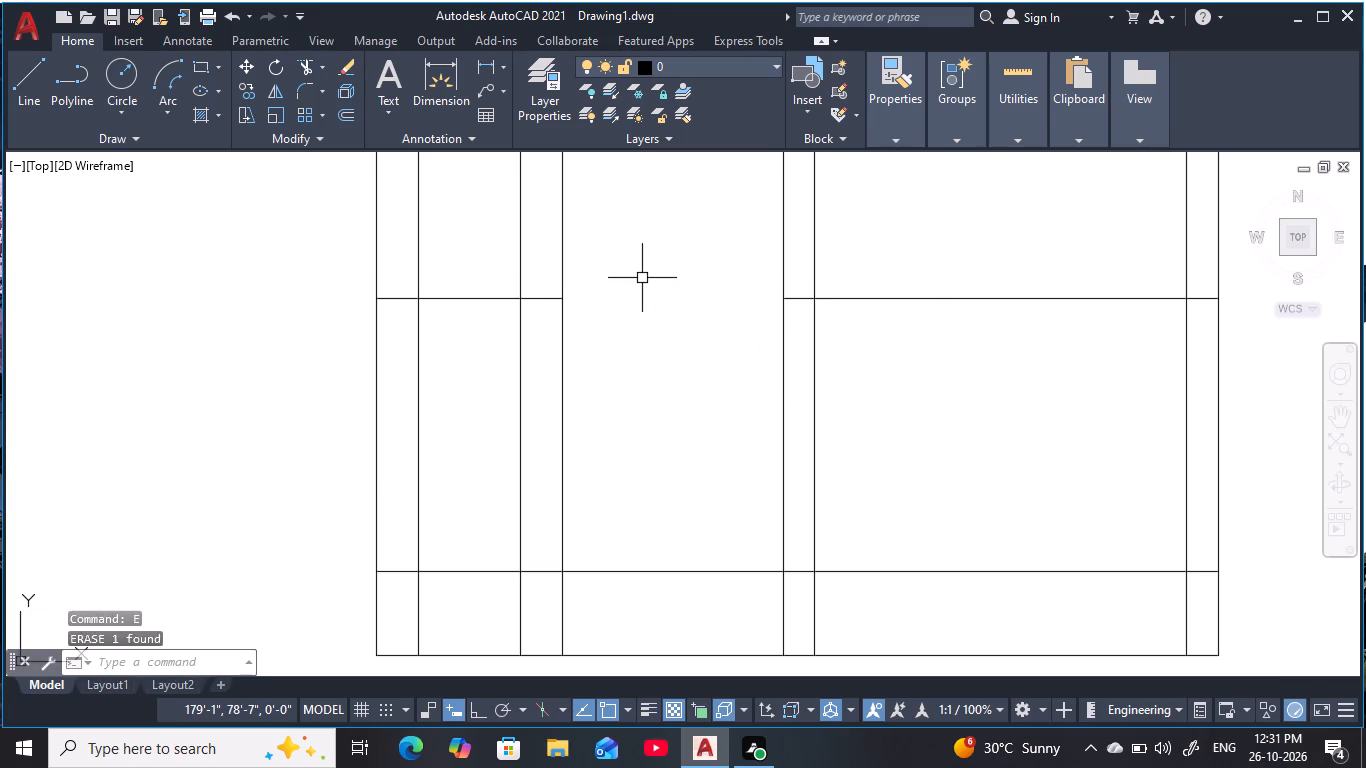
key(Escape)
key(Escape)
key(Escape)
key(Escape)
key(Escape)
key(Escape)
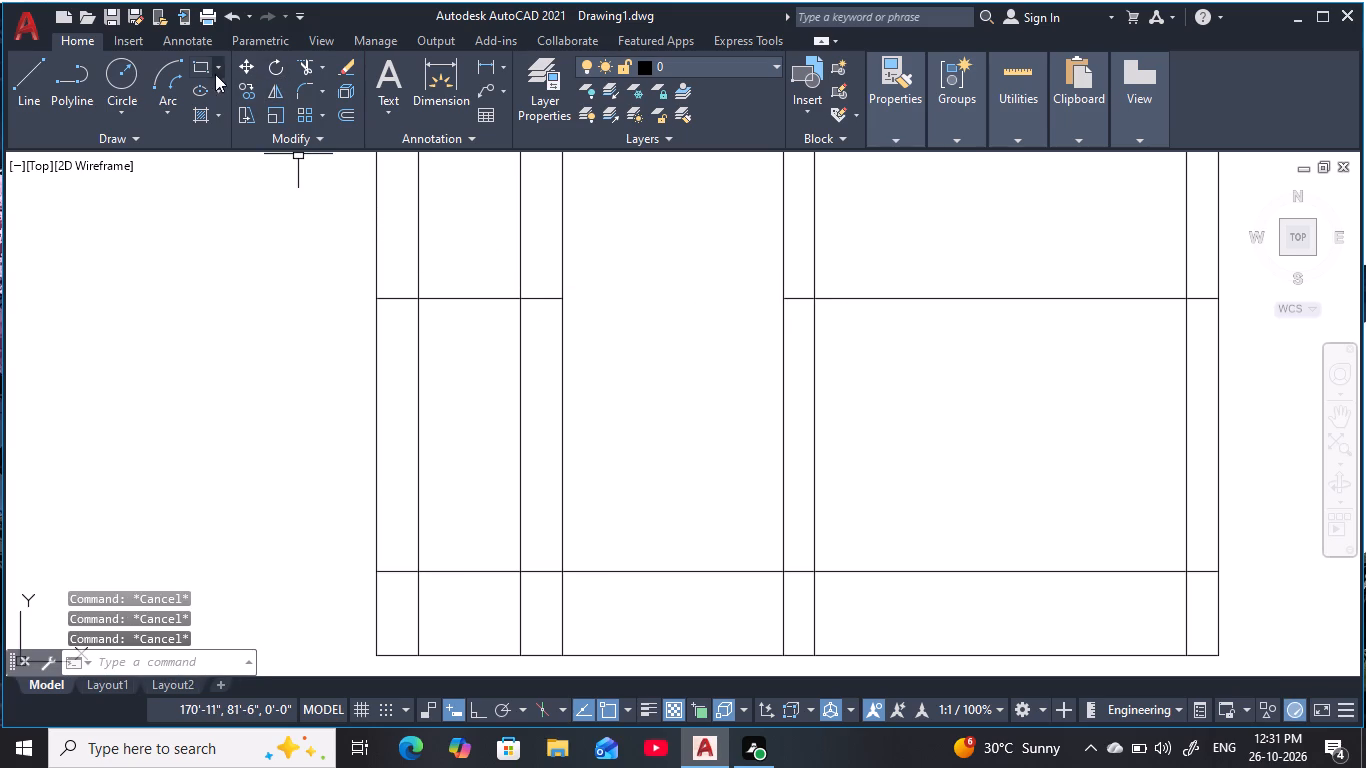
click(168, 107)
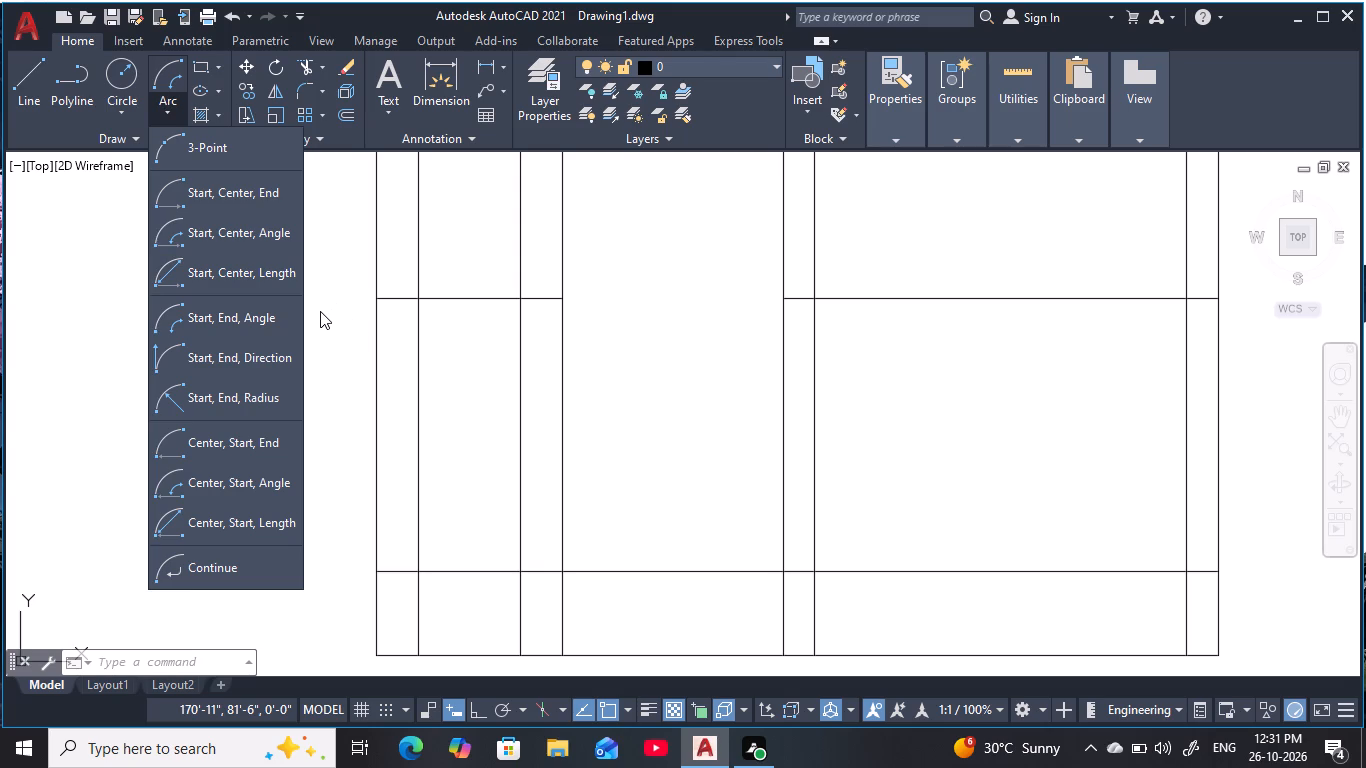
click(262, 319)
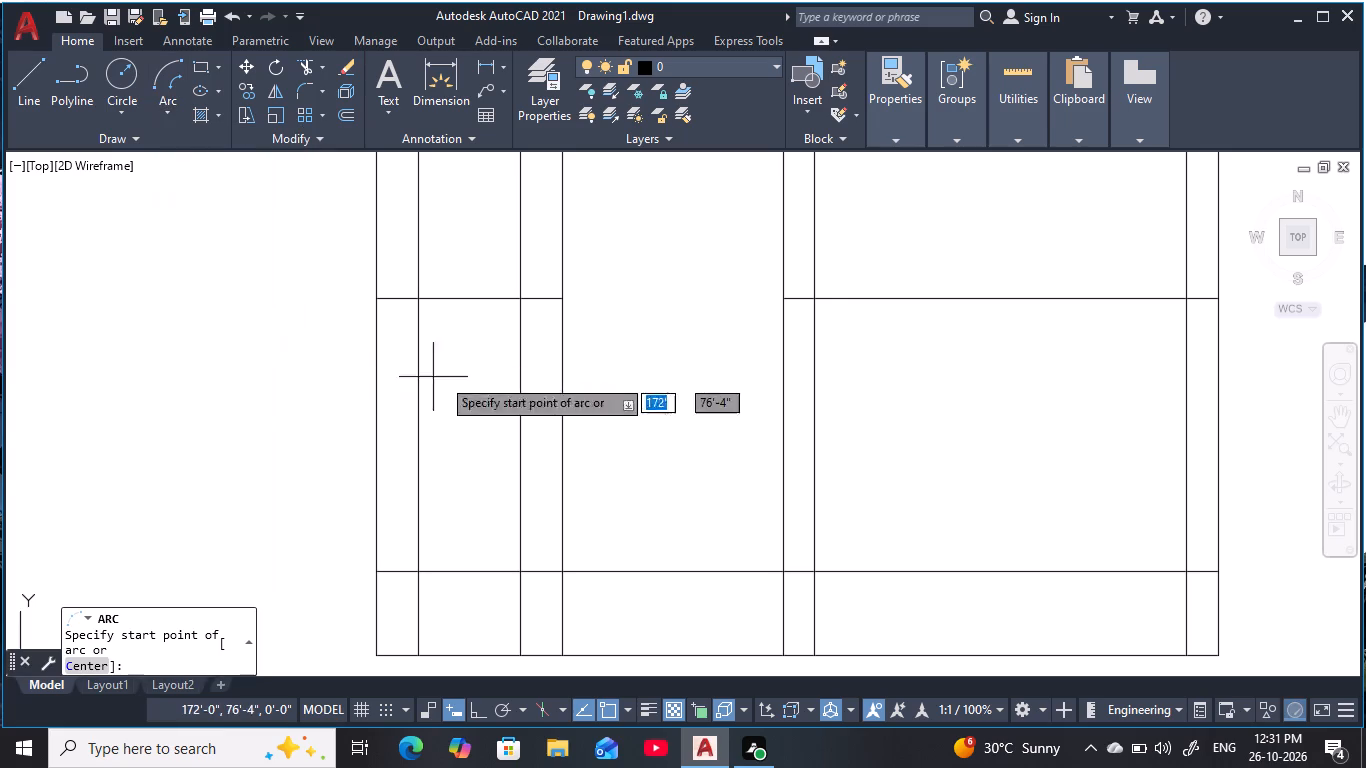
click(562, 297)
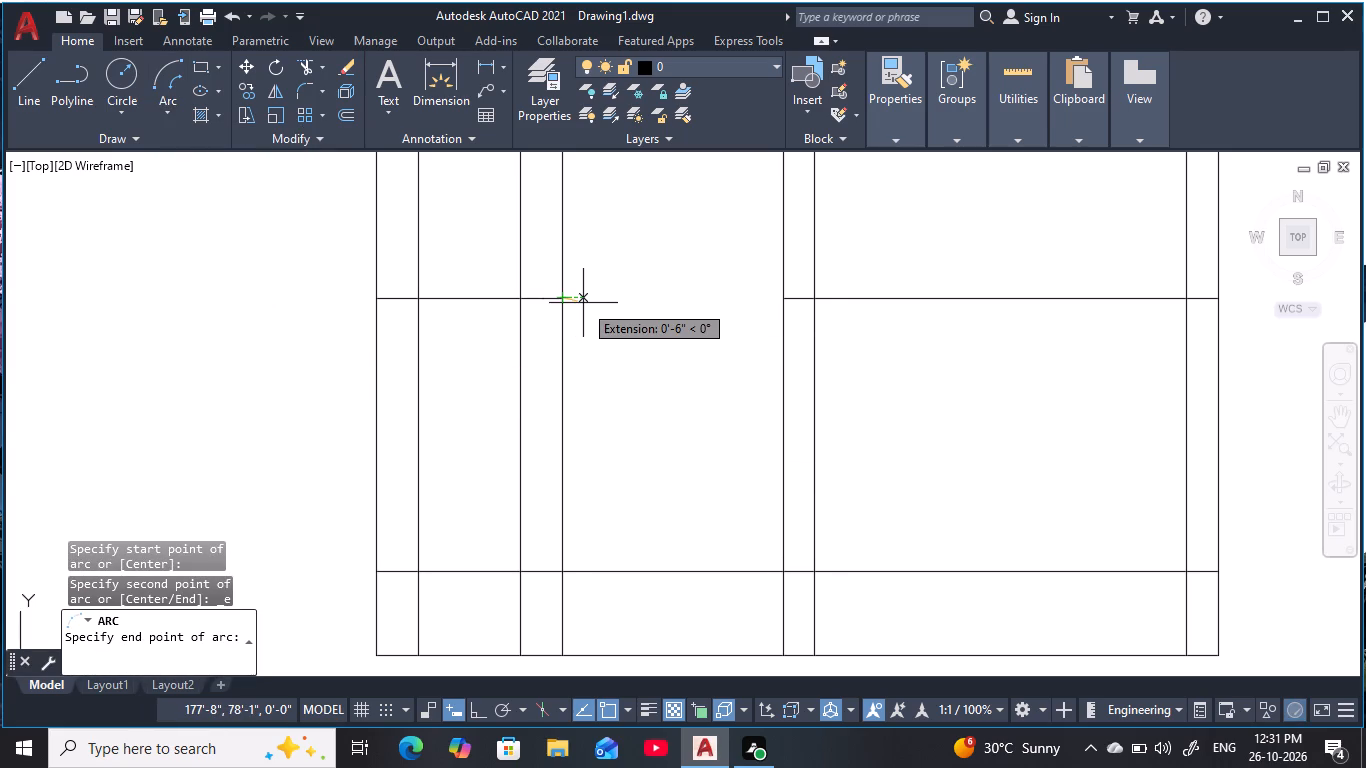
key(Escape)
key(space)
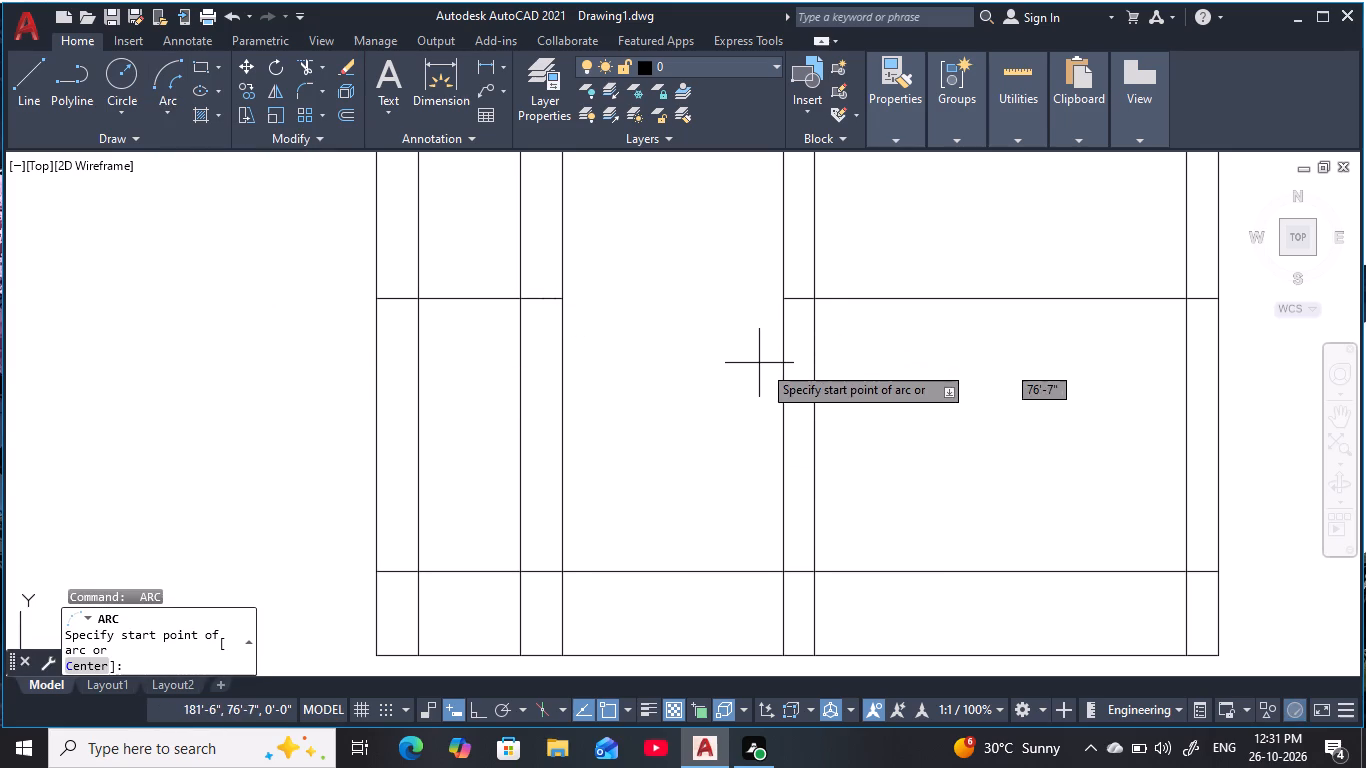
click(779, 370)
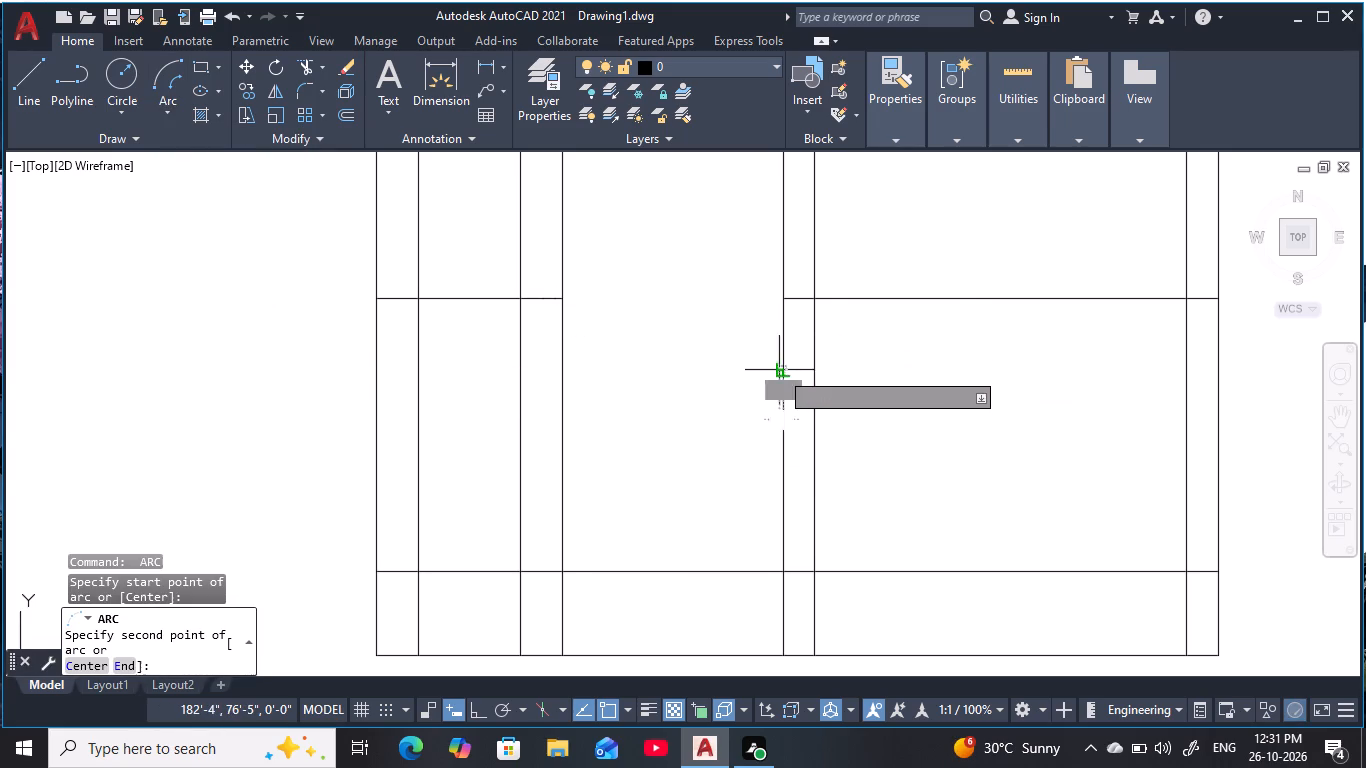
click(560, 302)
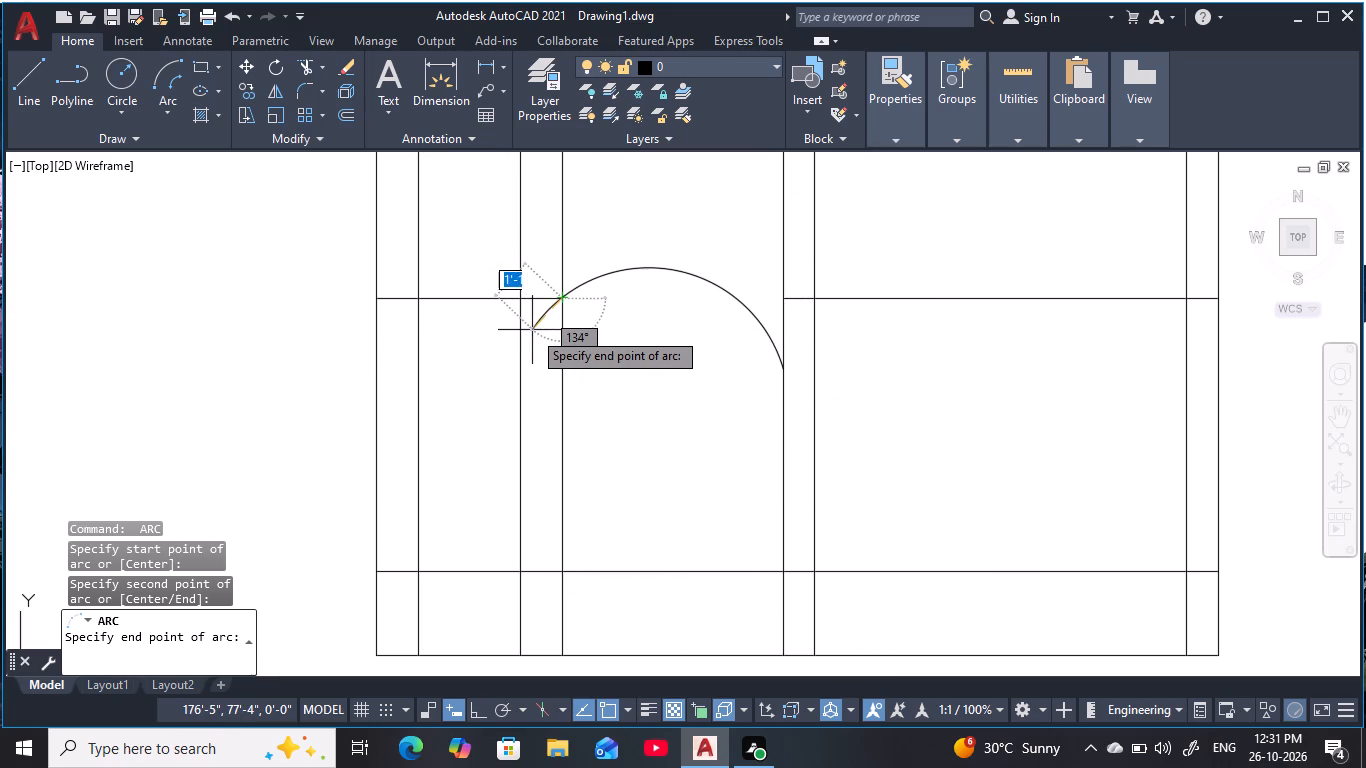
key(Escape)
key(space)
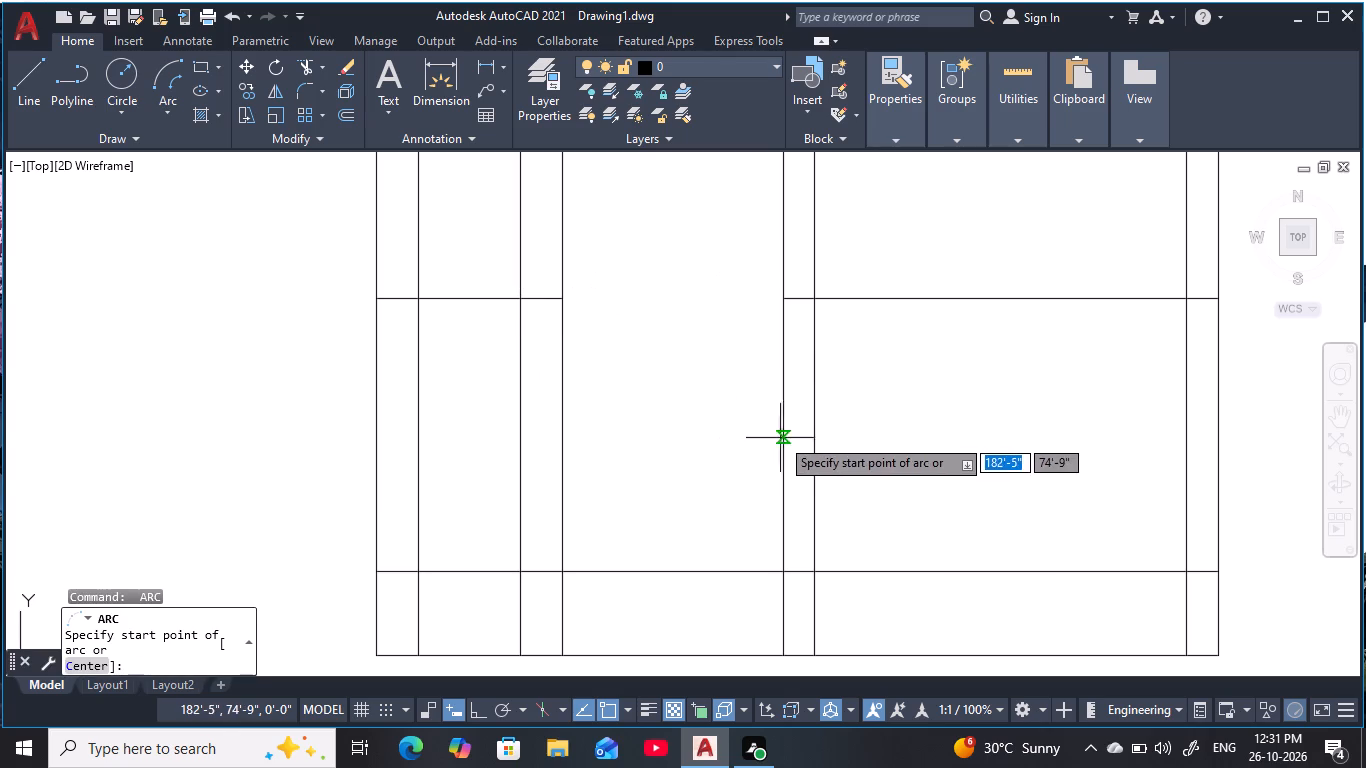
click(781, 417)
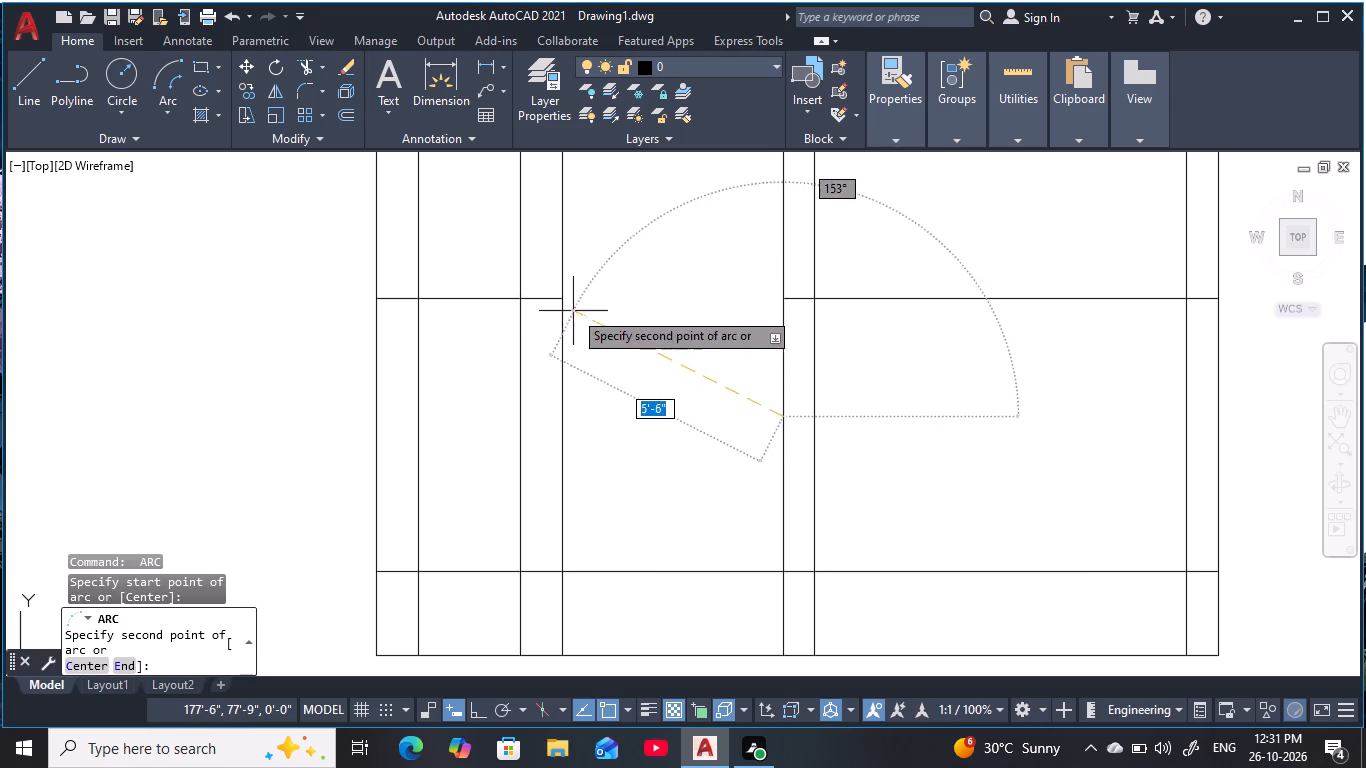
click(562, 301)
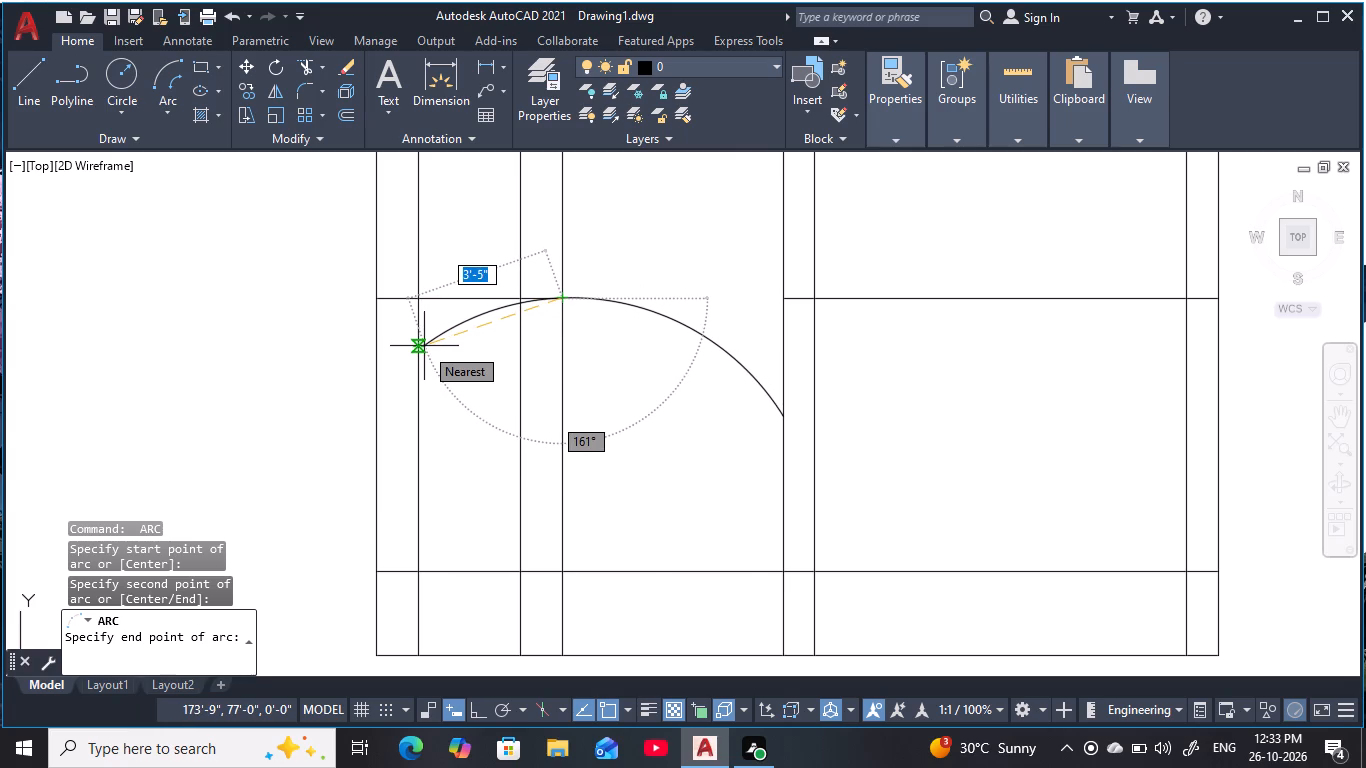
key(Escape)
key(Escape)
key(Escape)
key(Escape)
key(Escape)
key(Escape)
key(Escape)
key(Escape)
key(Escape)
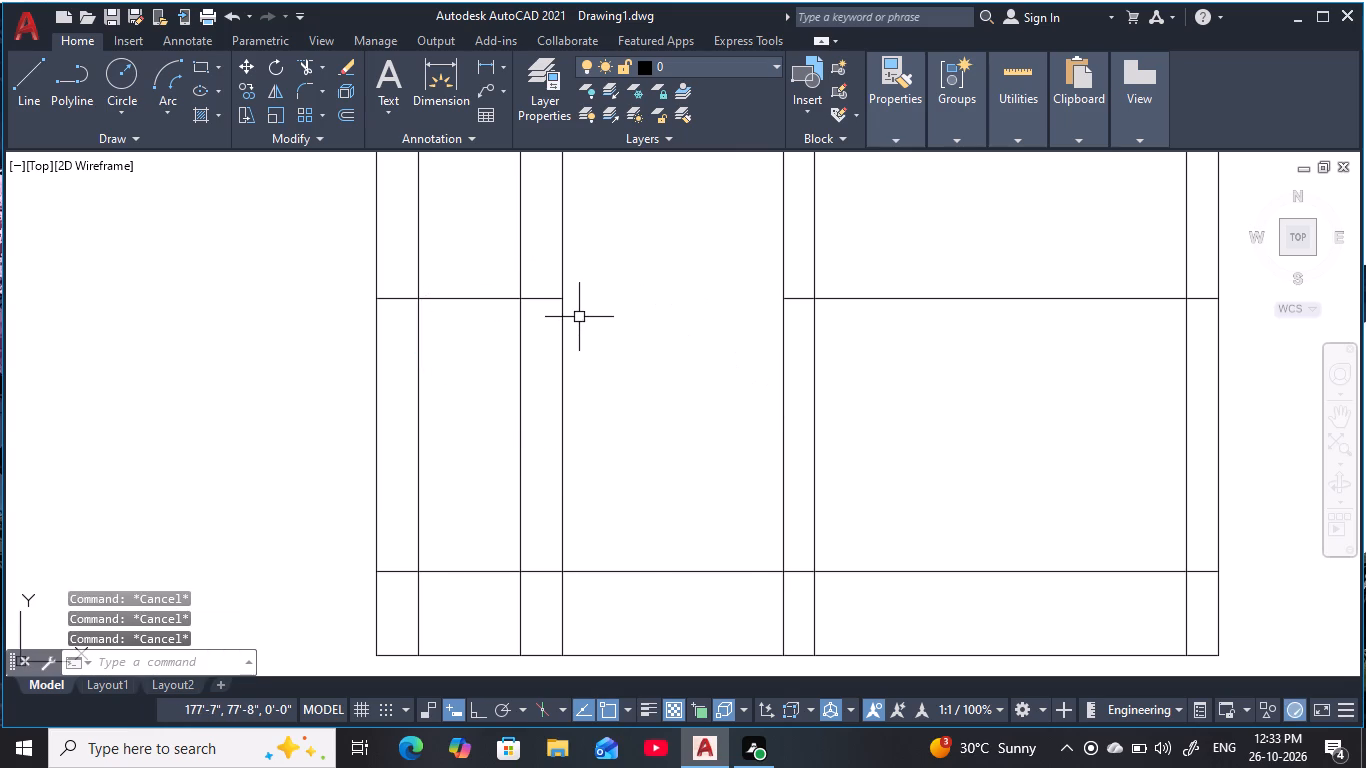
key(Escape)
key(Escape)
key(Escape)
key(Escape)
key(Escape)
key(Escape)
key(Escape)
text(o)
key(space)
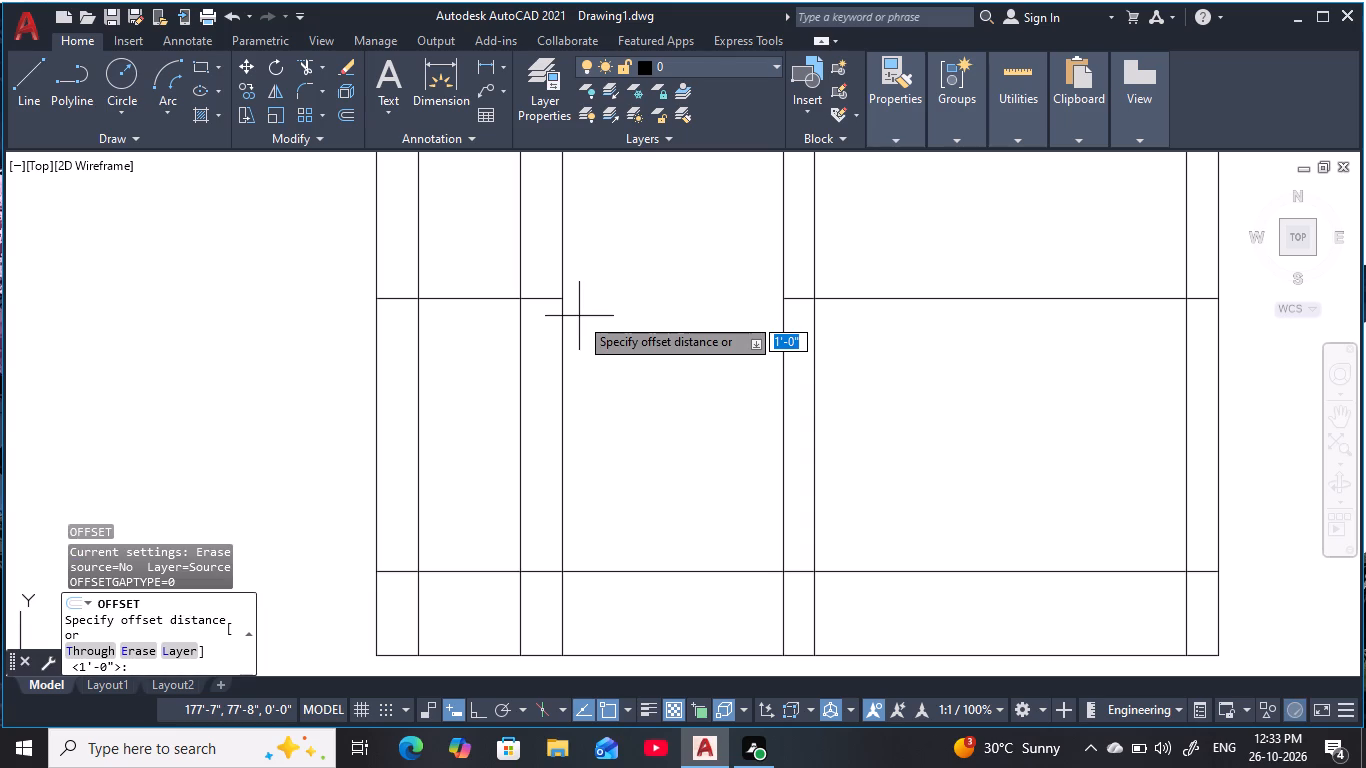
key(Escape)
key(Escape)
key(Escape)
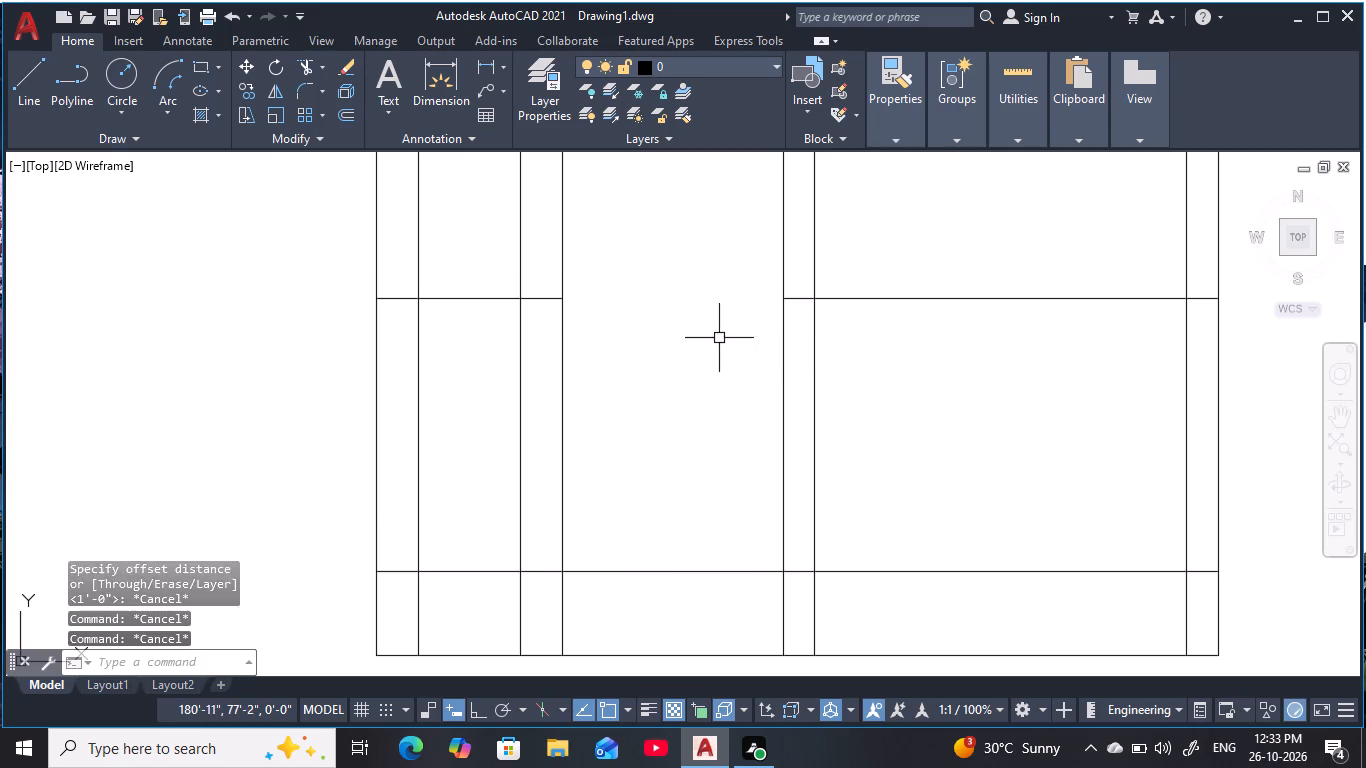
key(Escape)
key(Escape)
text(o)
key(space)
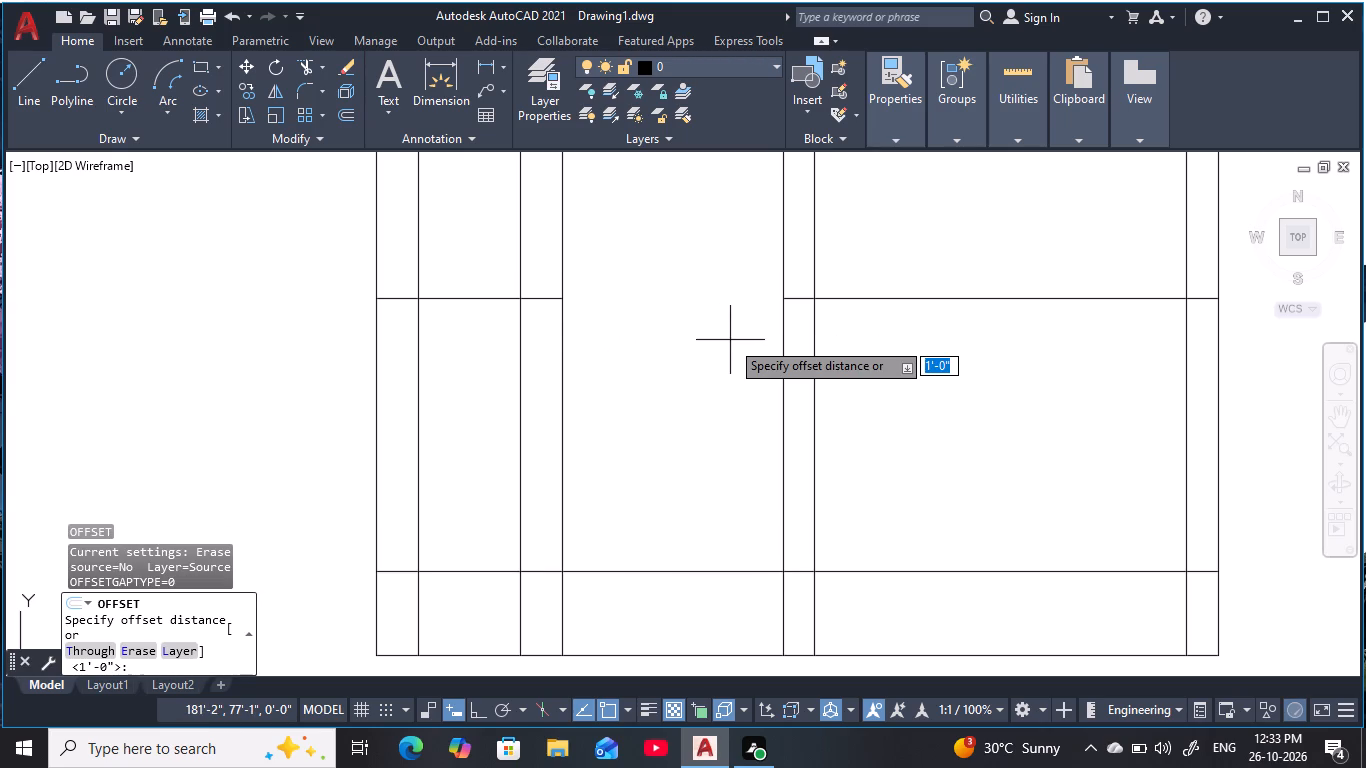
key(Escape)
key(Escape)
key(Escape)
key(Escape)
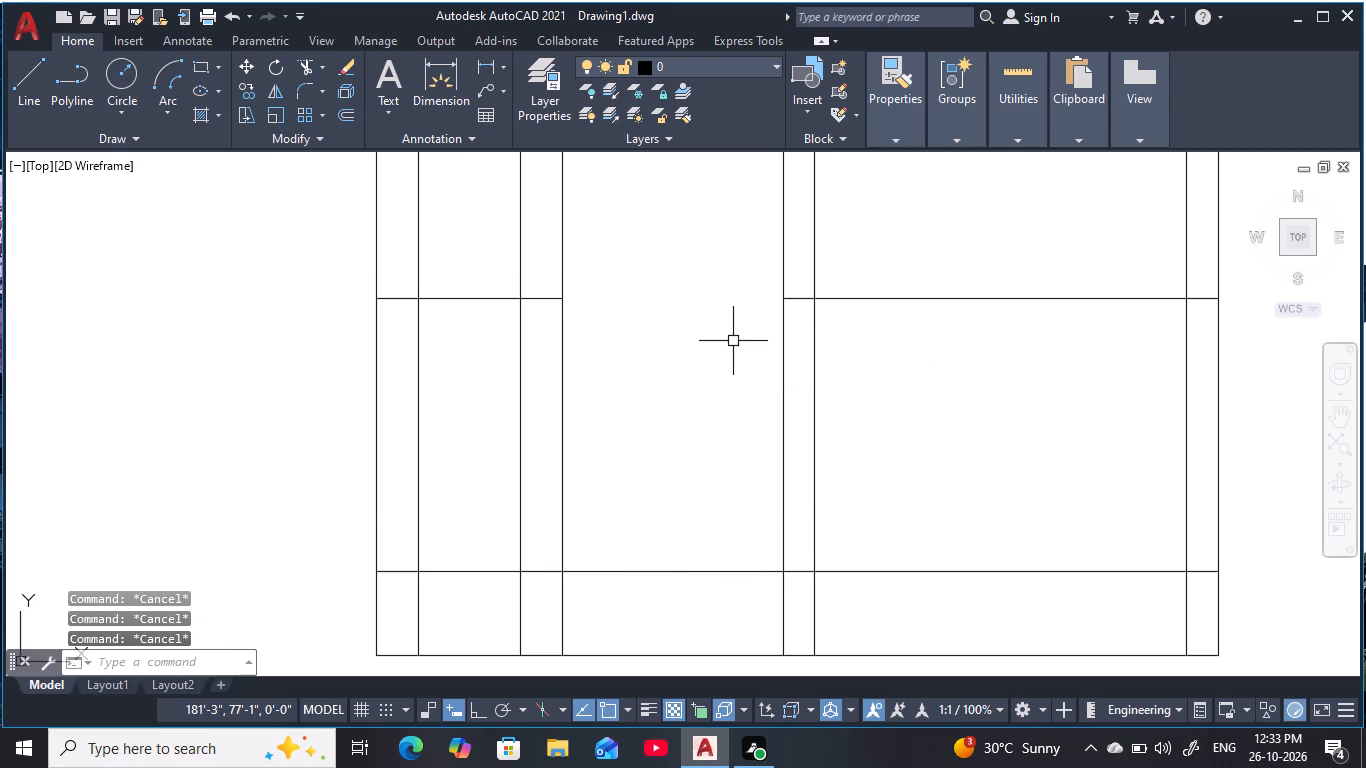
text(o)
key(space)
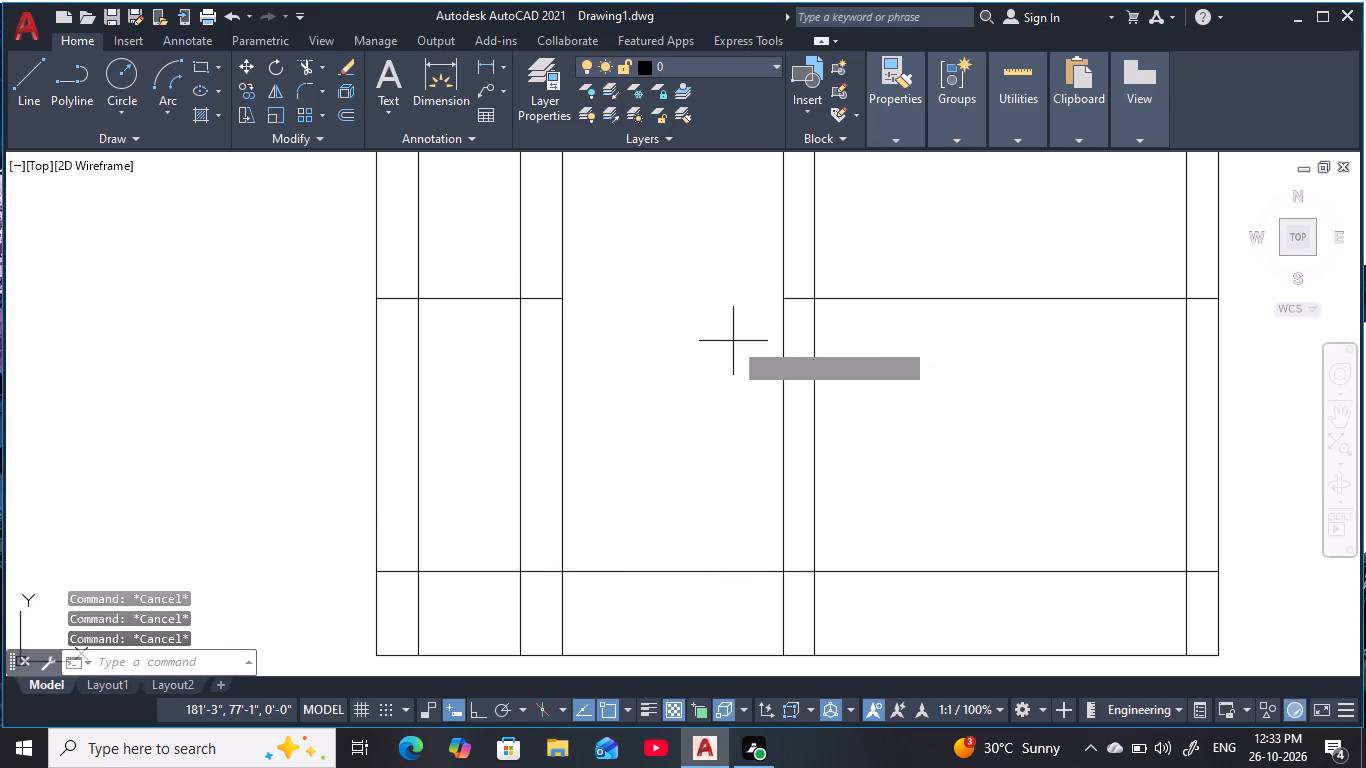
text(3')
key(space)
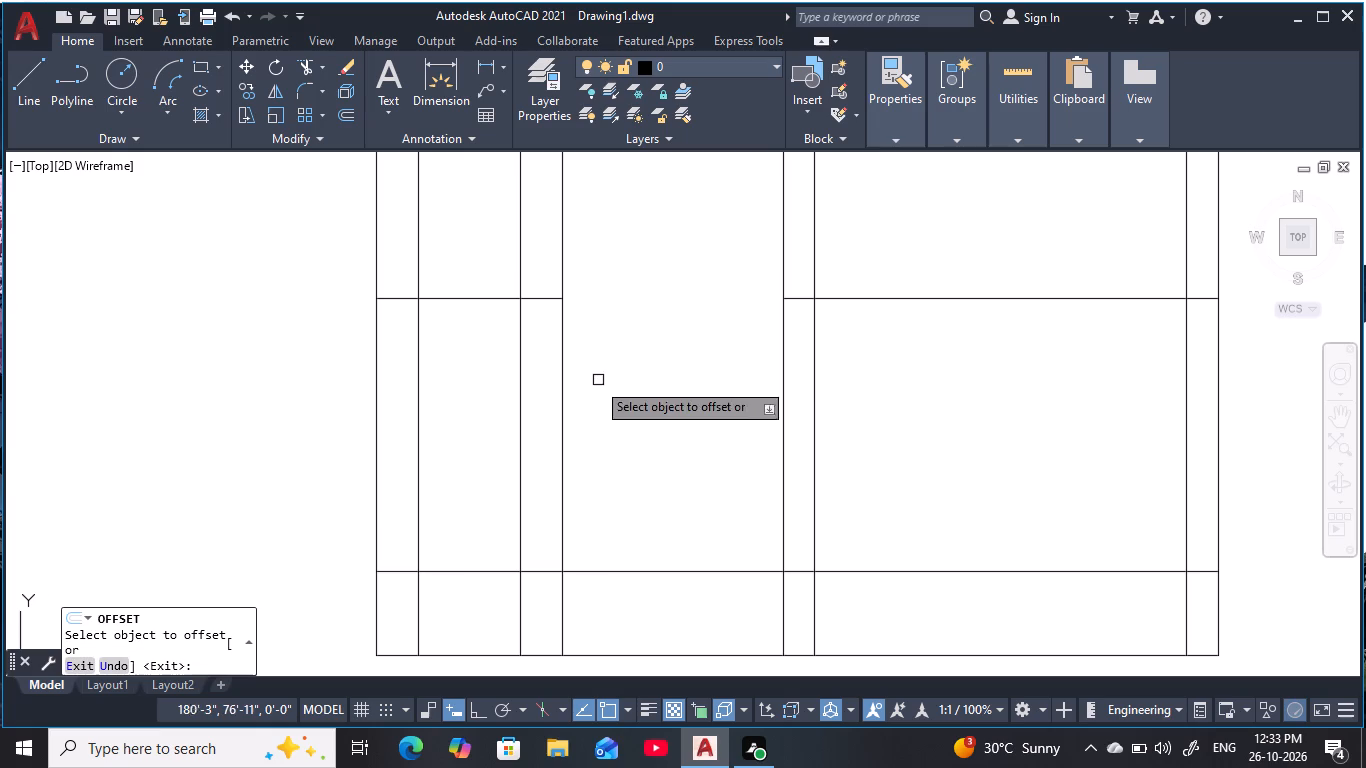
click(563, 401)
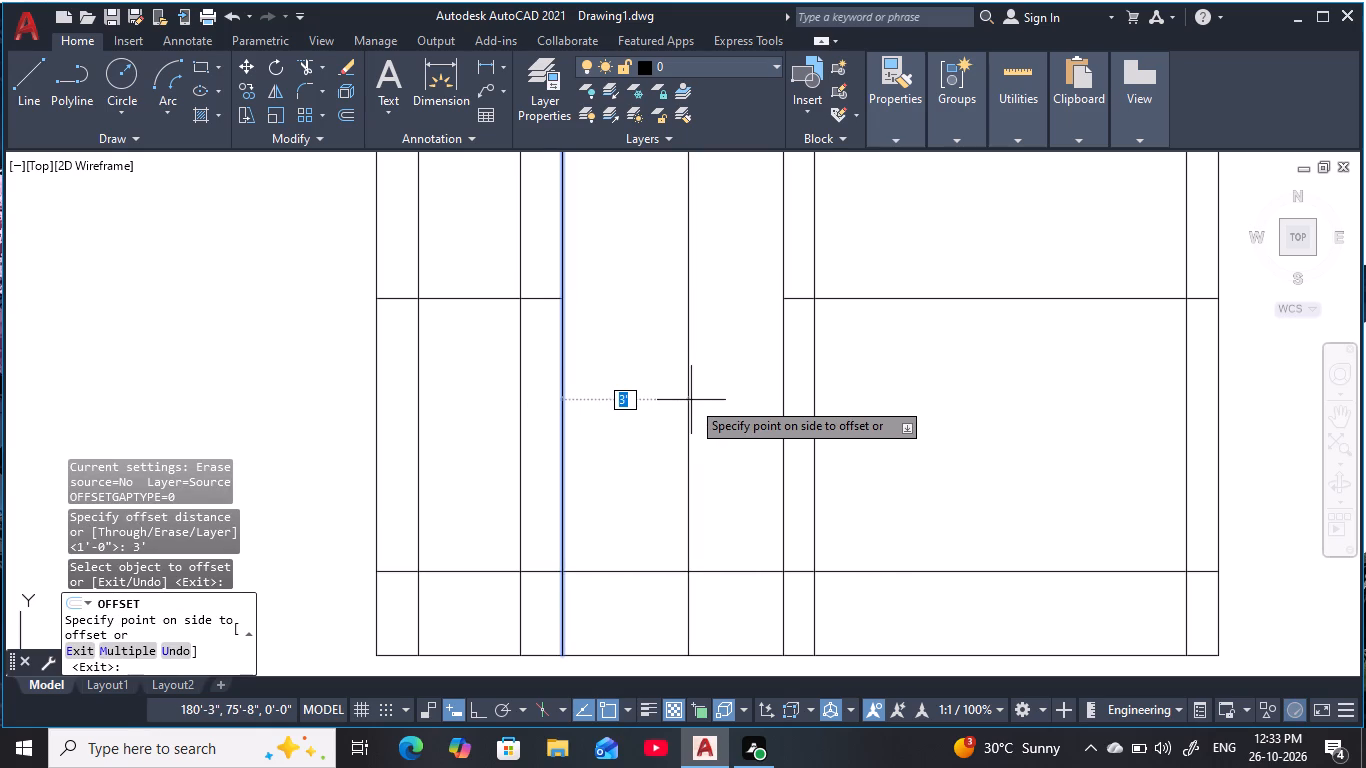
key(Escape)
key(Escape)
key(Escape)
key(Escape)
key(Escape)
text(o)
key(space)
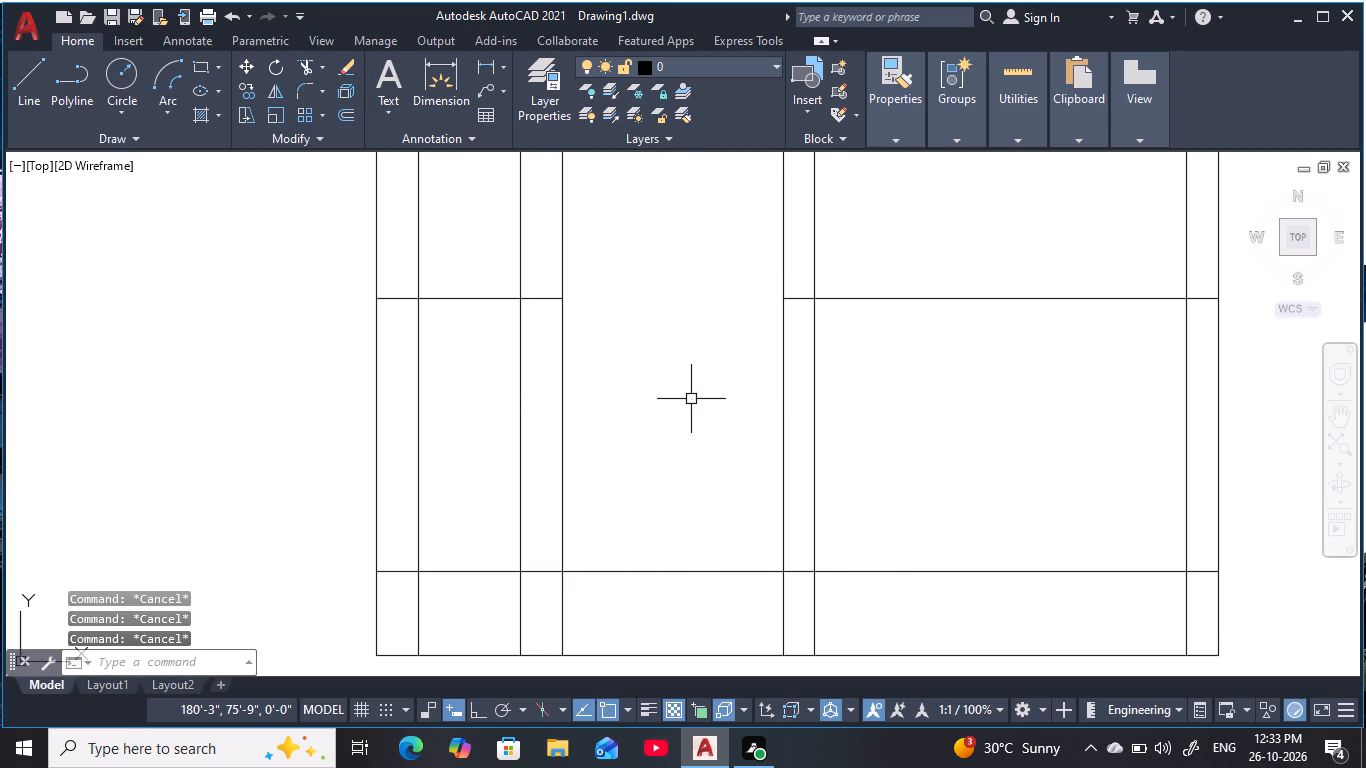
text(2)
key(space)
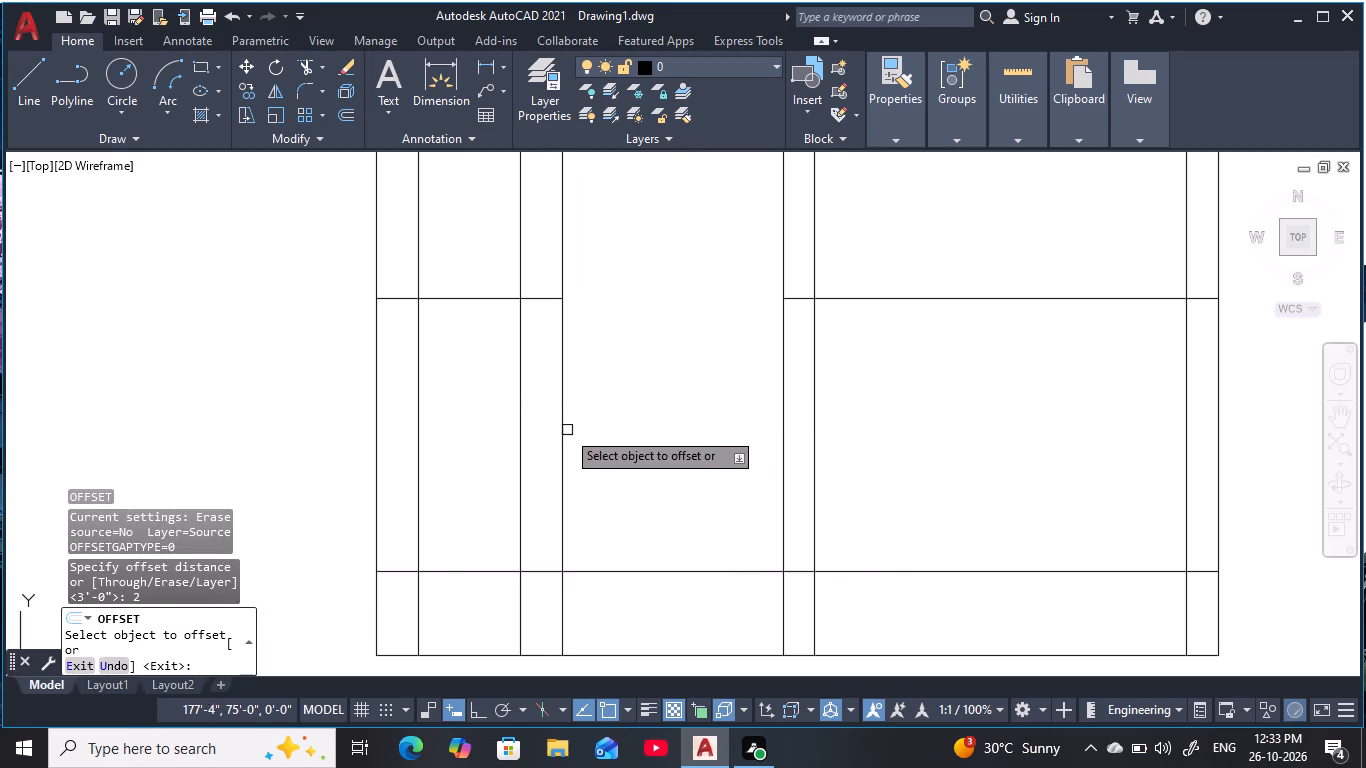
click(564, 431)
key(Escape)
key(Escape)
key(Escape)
Offset the vertical line at the left level line's inner end by 2' toward the central wall.
text(o 2')
key(space)
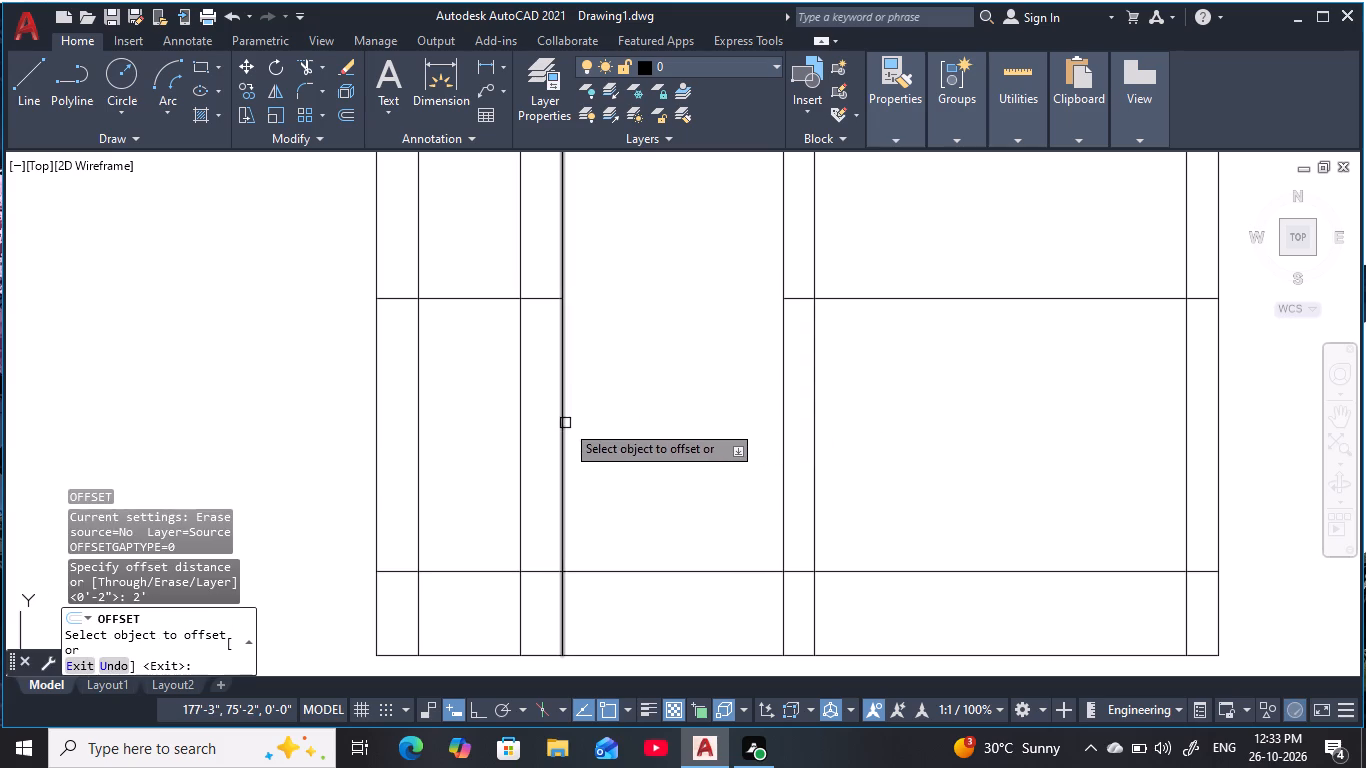
click(565, 423)
click(673, 408)
key(Escape)
key(Escape)
key(Escape)
key(Escape)
key(Escape)
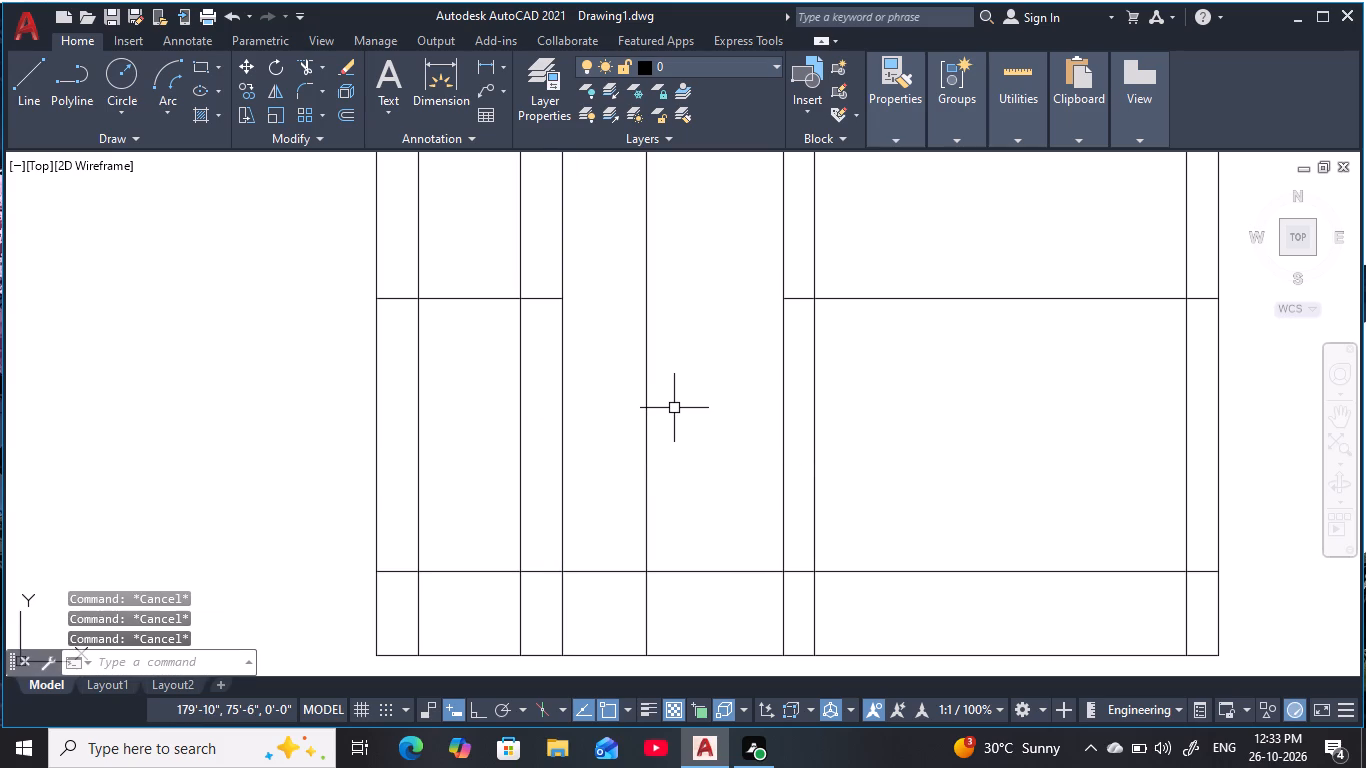
Extend the left-hand 6'6" level line to the new vertical line in the ground storey.
text(ex)
key(space)
click(547, 296)
key(Escape)
key(Escape)
key(Escape)
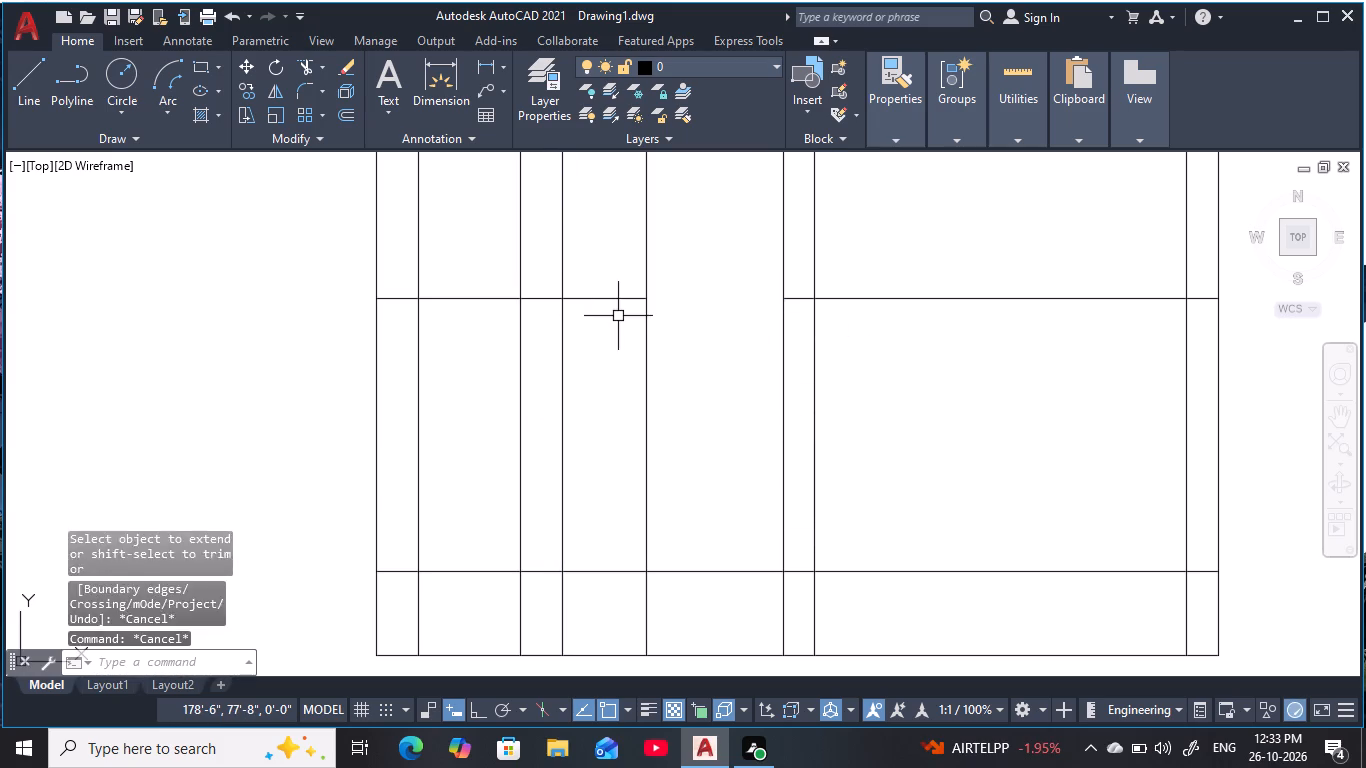
Trim away the 2' offset vertical line above the plinth line, both below and above the left-hand level line.
key(Escape)
key(Escape)
text(tr)
key(space)
click(698, 411)
click(621, 407)
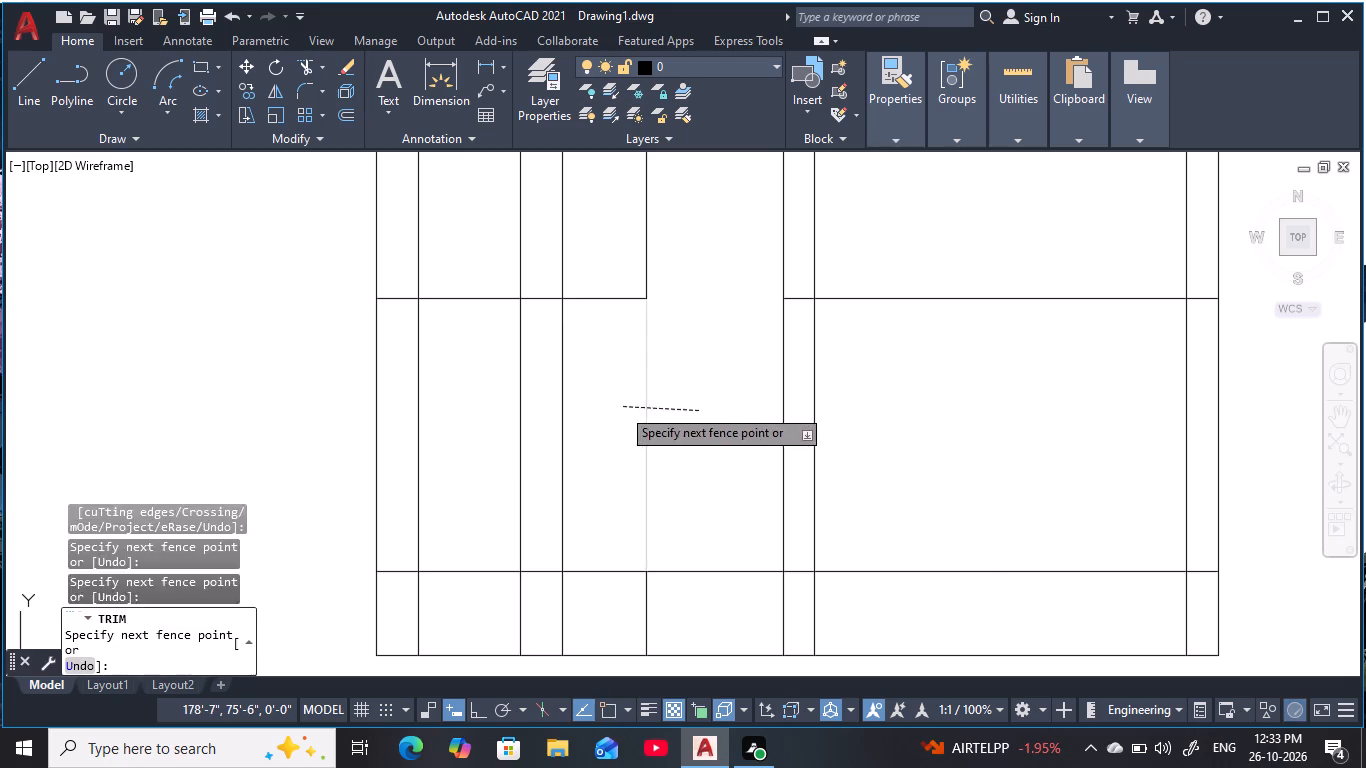
click(687, 267)
click(634, 261)
key(Escape)
key(Escape)
key(Escape)
key(Escape)
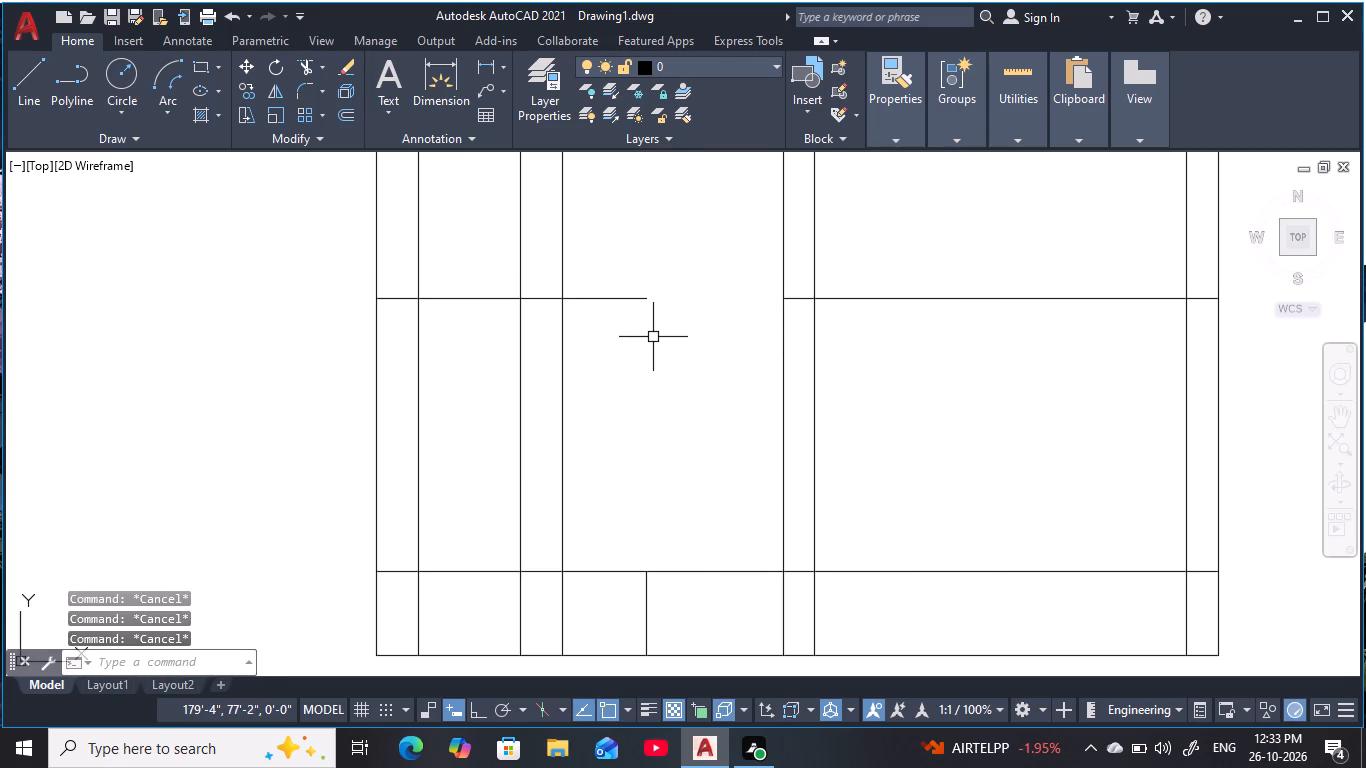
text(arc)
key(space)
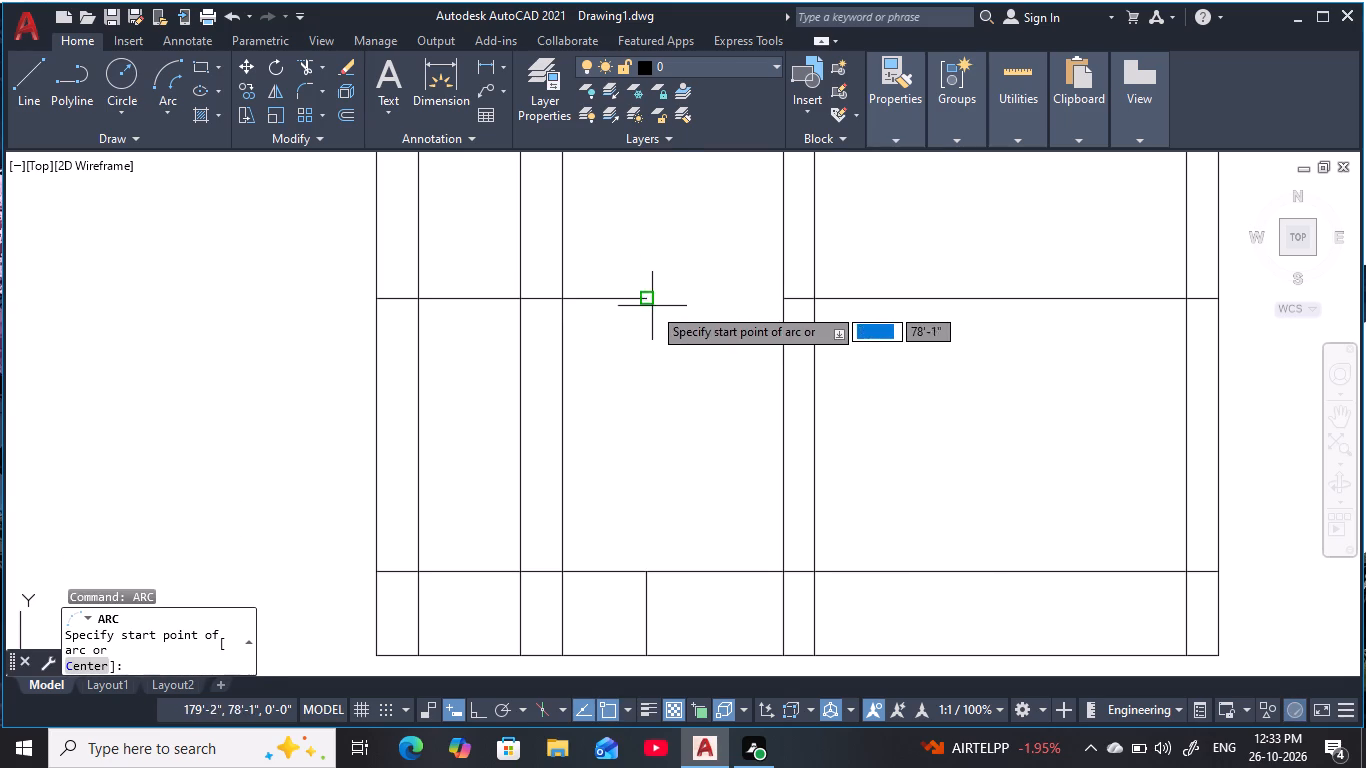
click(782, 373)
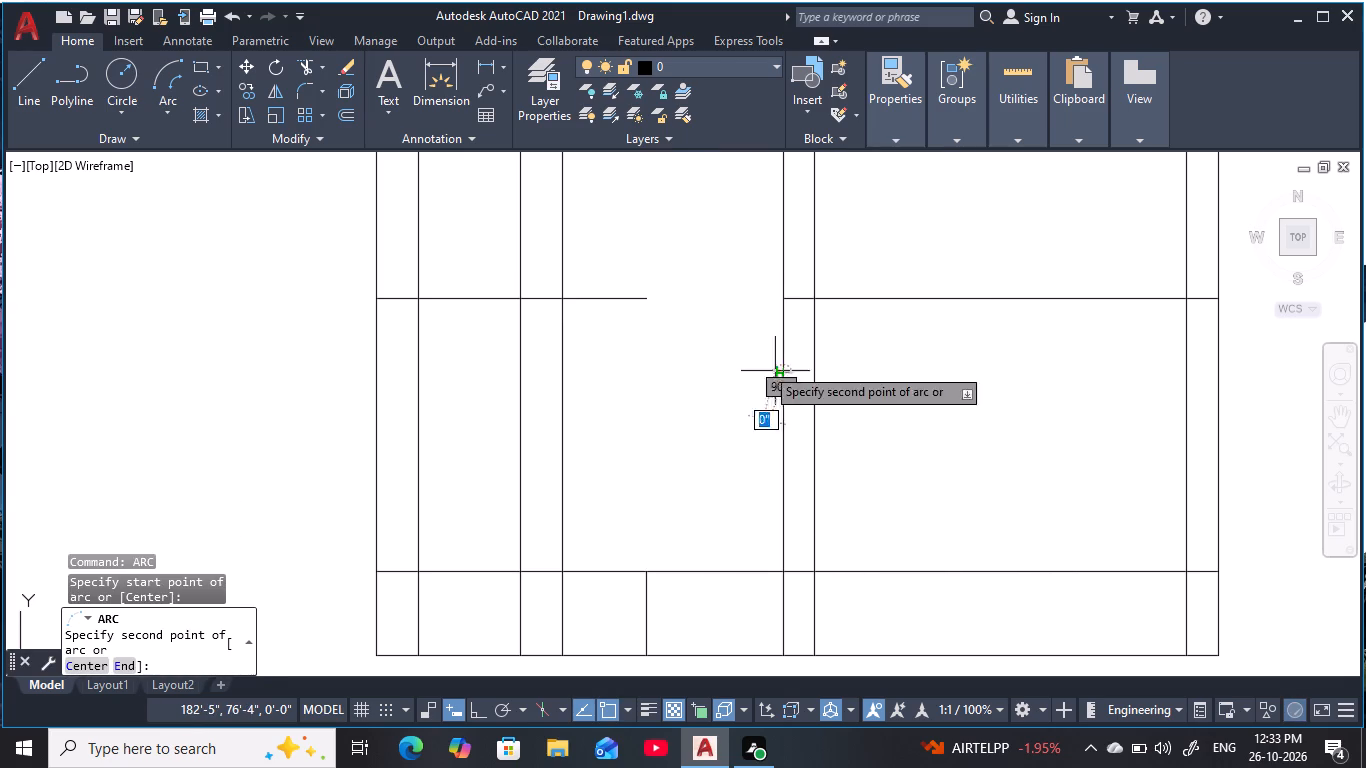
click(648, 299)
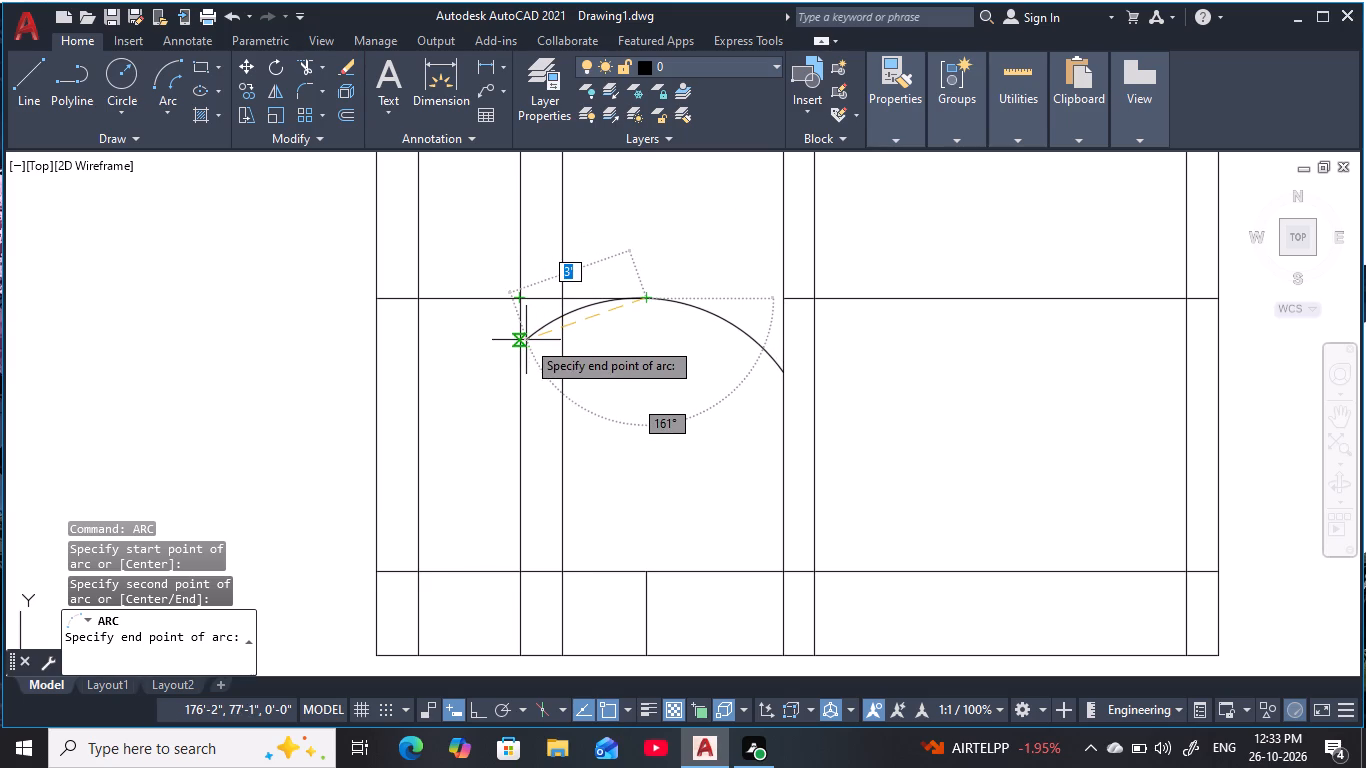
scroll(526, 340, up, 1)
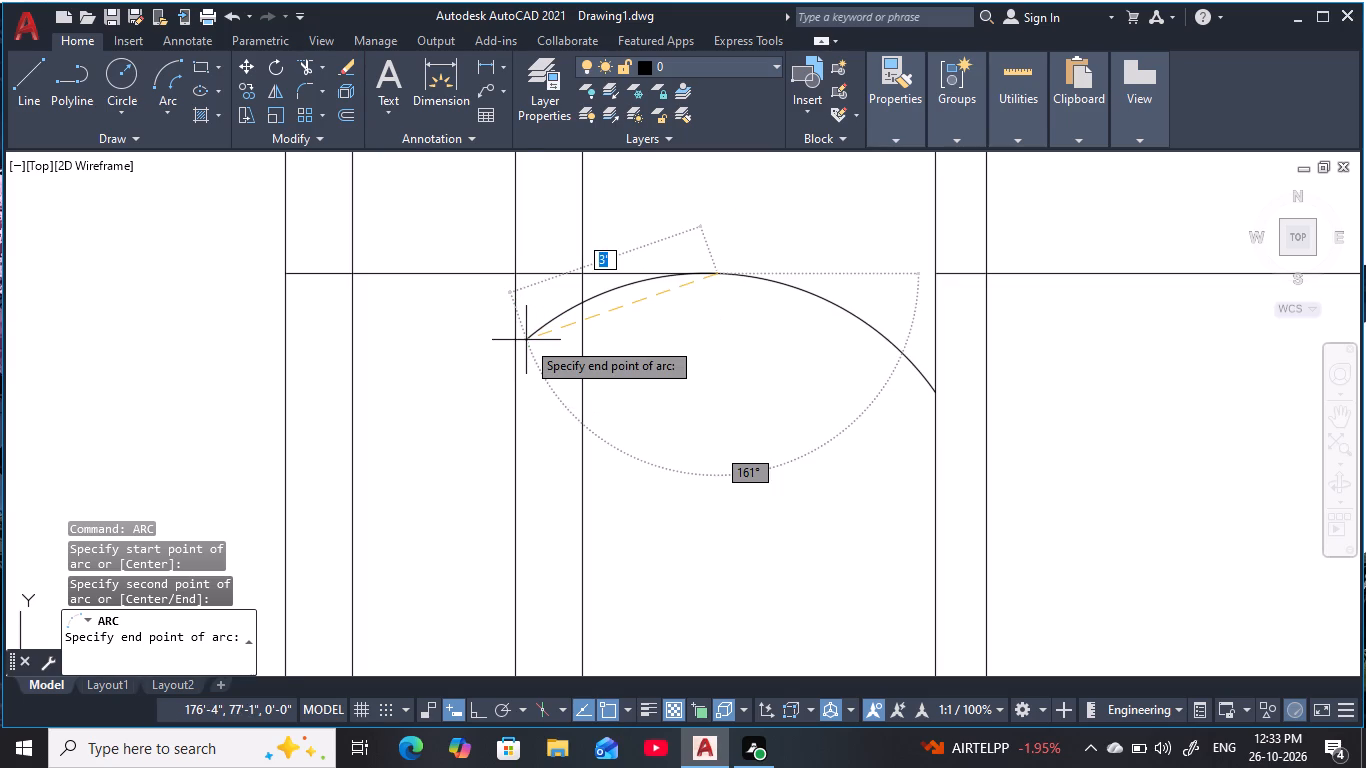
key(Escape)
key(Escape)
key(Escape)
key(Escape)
Draw a three-point arc from the central wall through the left level line's inner end to the left bay's inner vertical line.
key(space)
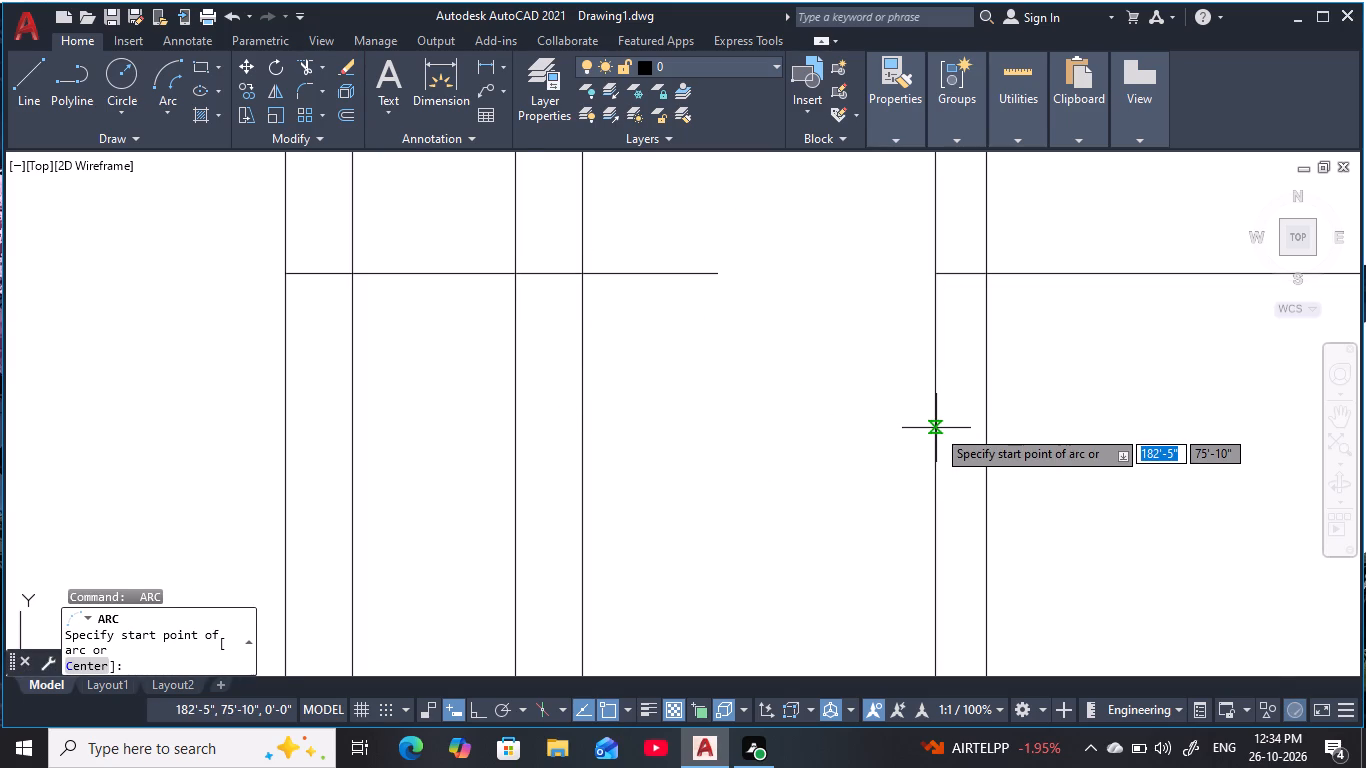
click(936, 427)
click(717, 269)
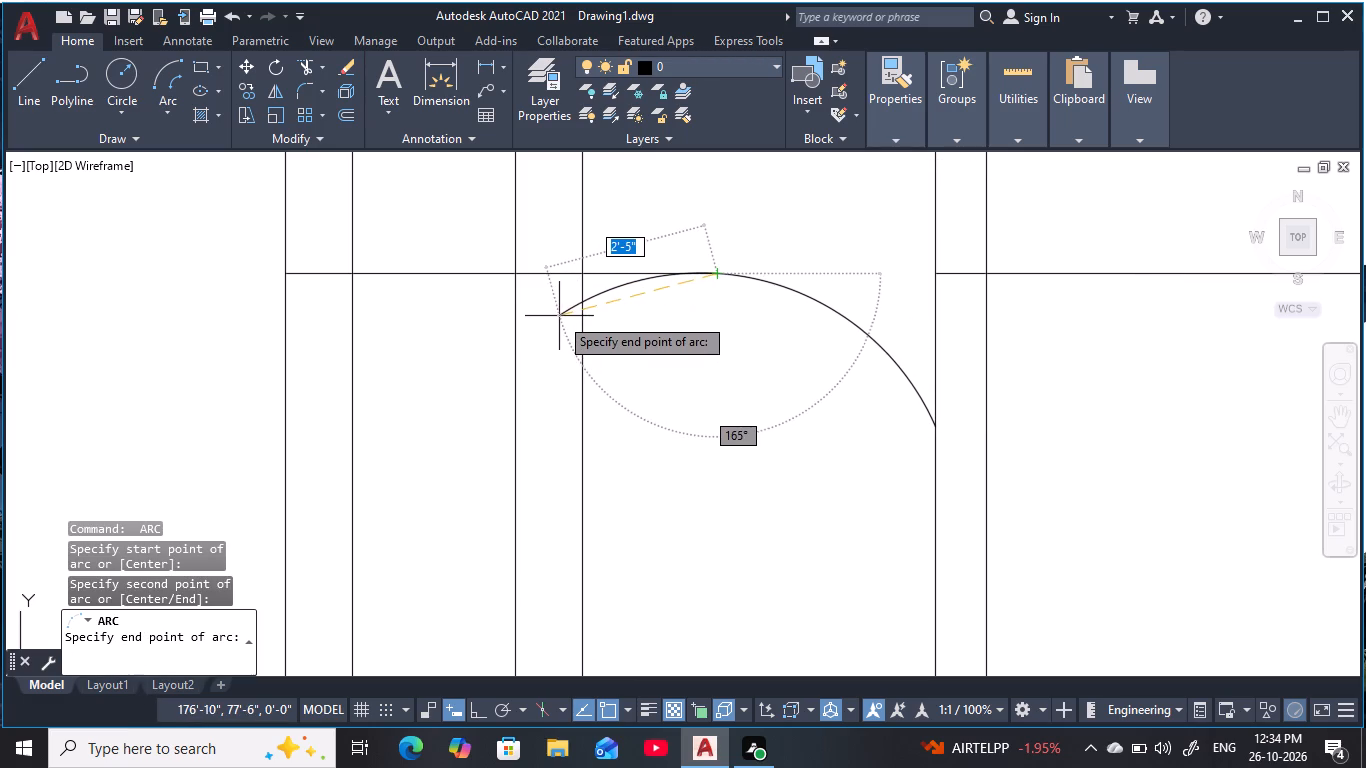
click(574, 340)
key(Escape)
key(Escape)
key(Escape)
key(Escape)
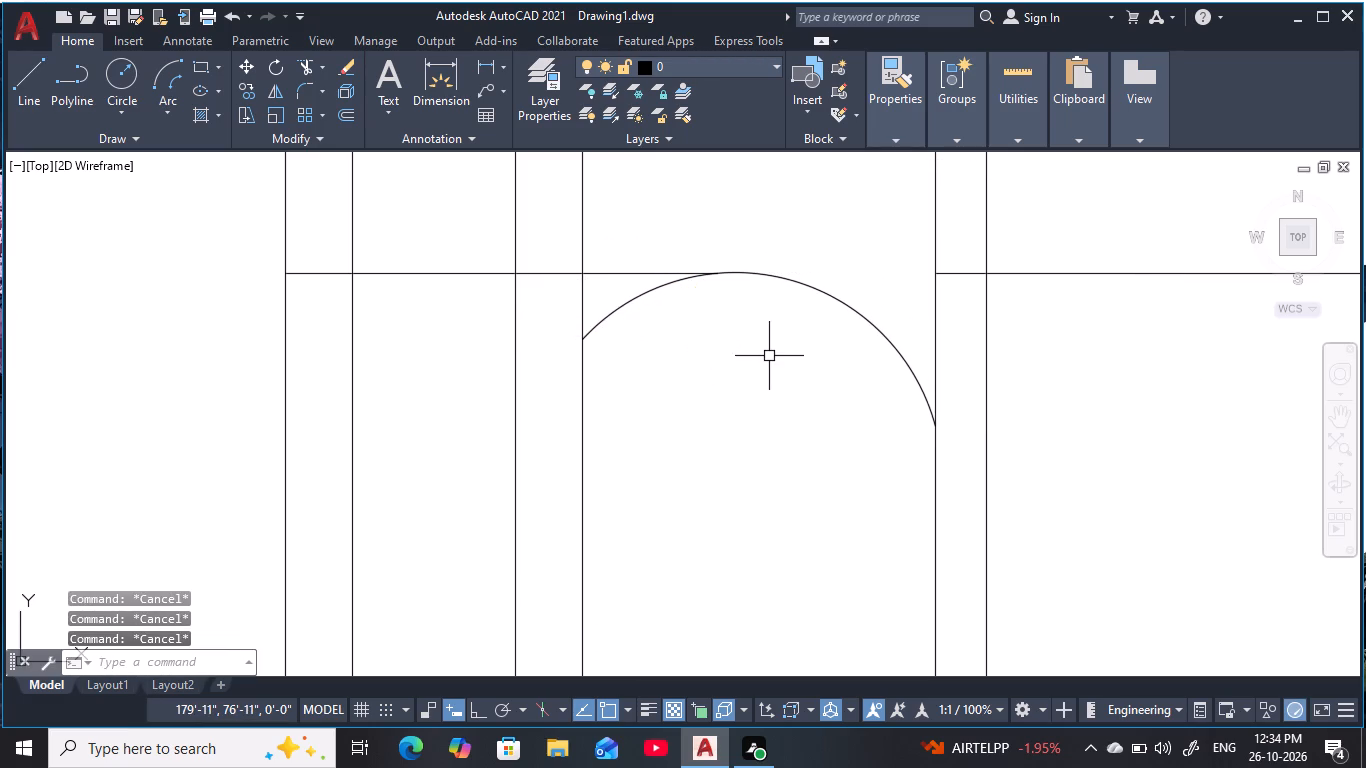
Trim the arc portion between the left bay's inner vertical line and the level line's inner end.
text(tr)
key(space)
click(666, 286)
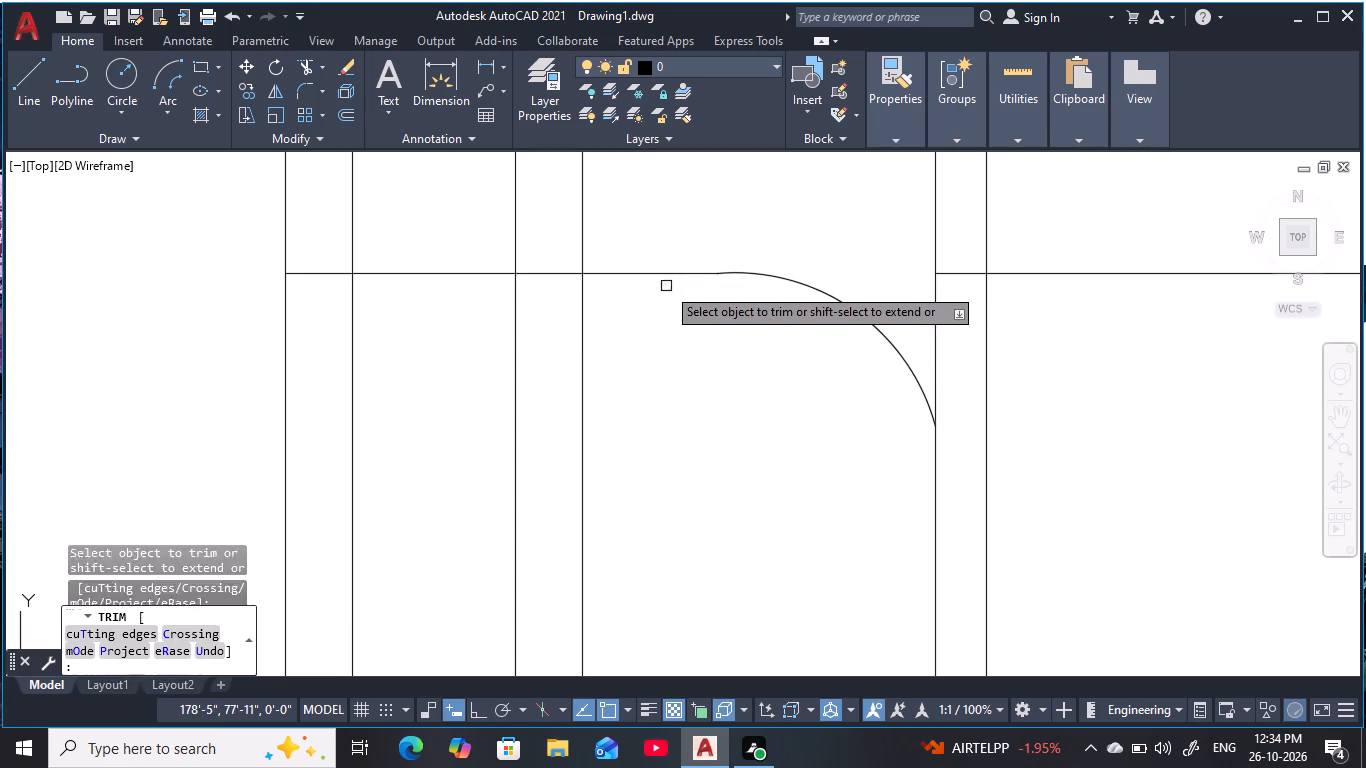
scroll(845, 234, down, 3)
middle_drag(843, 238, 725, 332)
scroll(732, 332, up, 2)
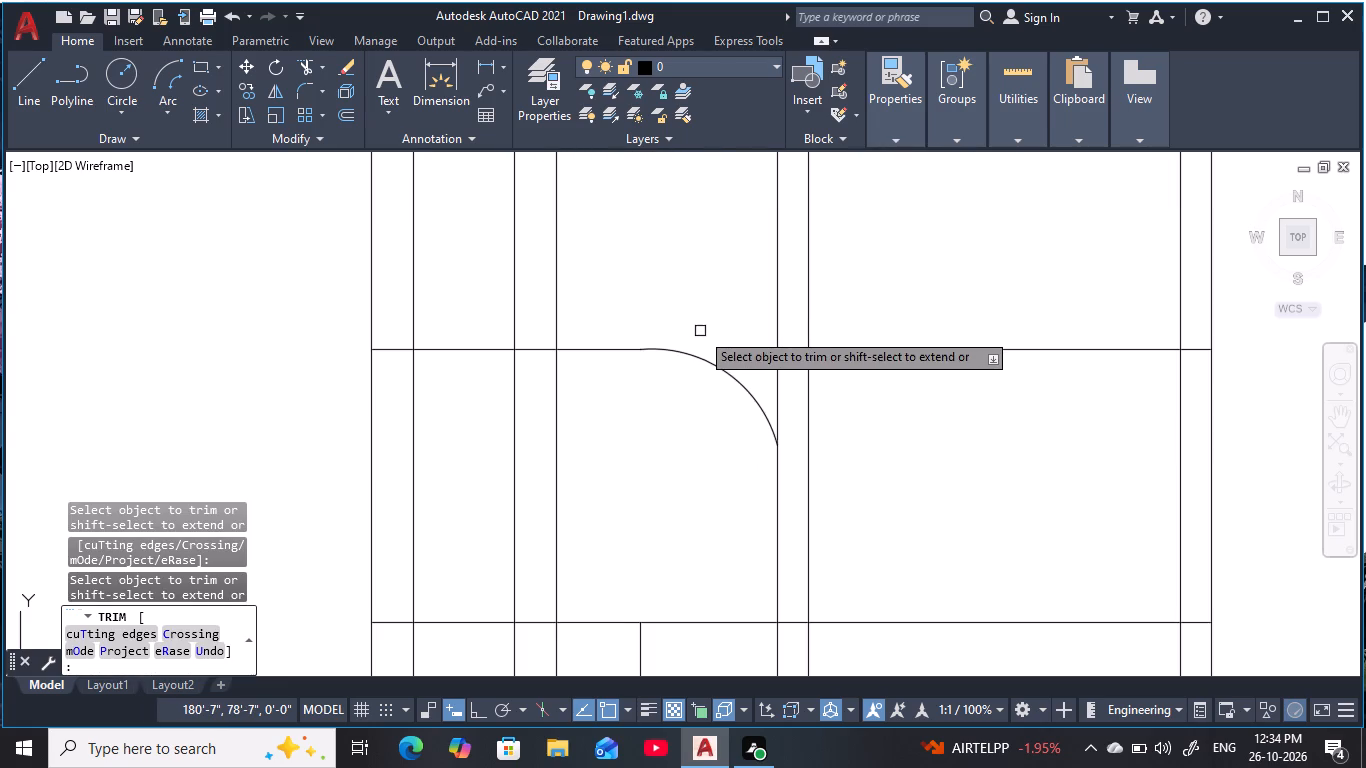
middle_drag(700, 331, 770, 309)
scroll(756, 313, up, 1)
scroll(770, 309, down, 5)
scroll(756, 332, up, 3)
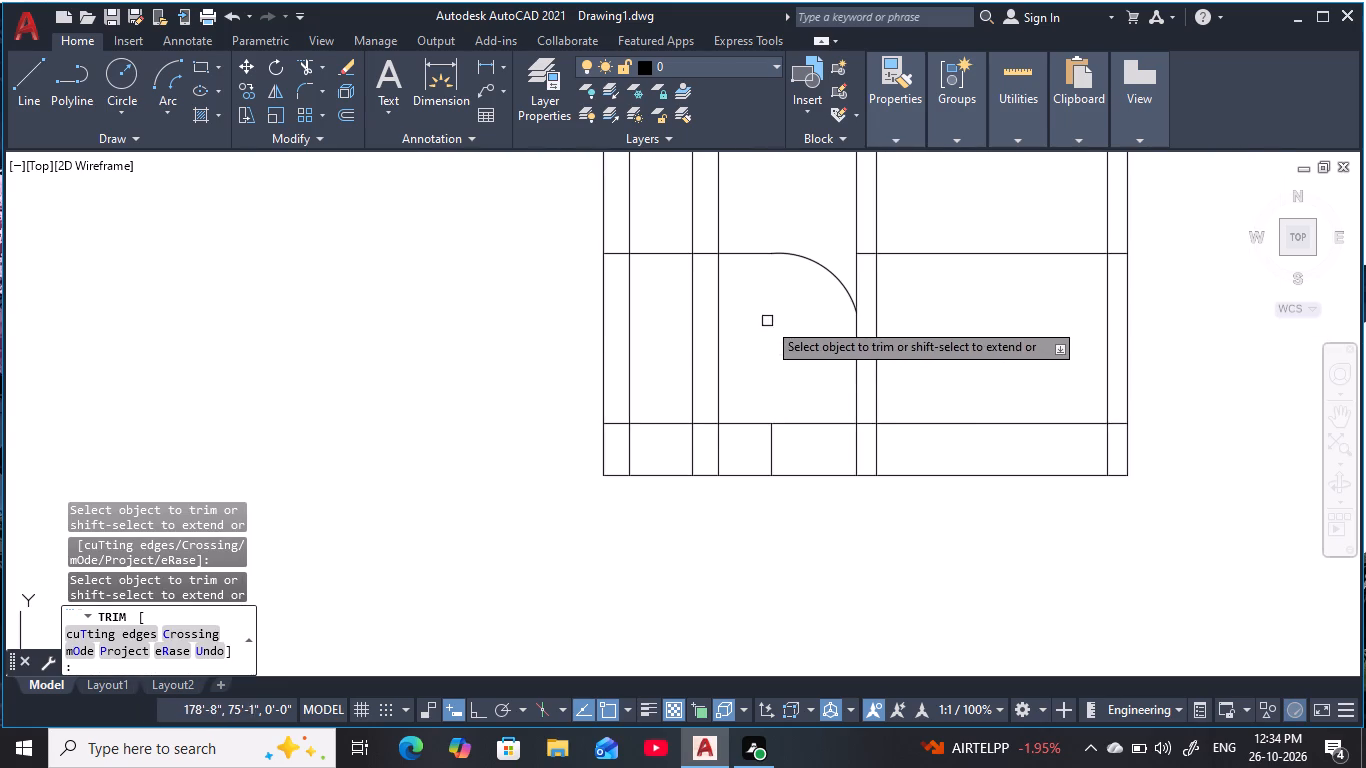
middle_drag(767, 321, 731, 435)
scroll(764, 354, up, 4)
middle_drag(764, 354, 899, 263)
key(Escape)
scroll(872, 294, down, 3)
key(Escape)
middle_drag(711, 400, 748, 383)
key(Escape)
Erase the left-hand horizontal level line that meets the arc in the ground storey.
click(750, 332)
text(e)
key(space)
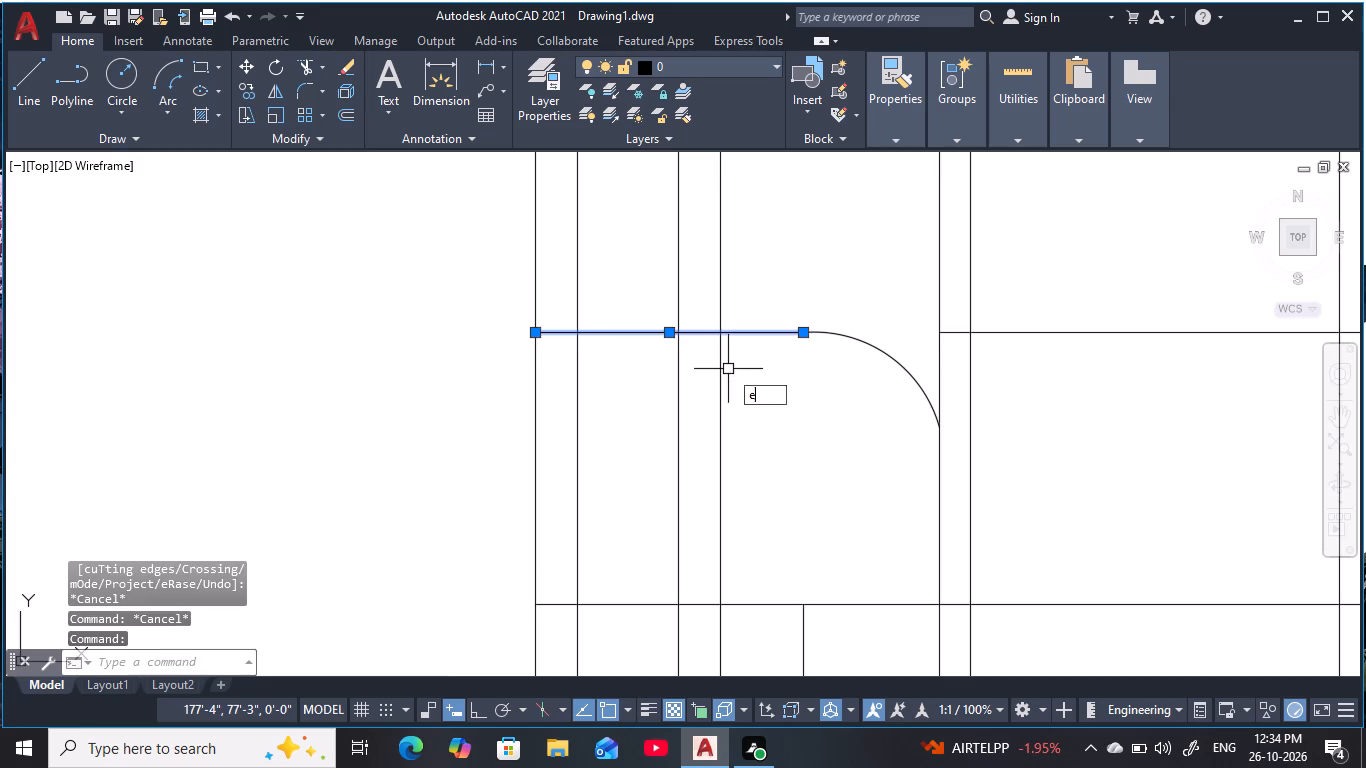
key(Escape)
key(Escape)
key(Escape)
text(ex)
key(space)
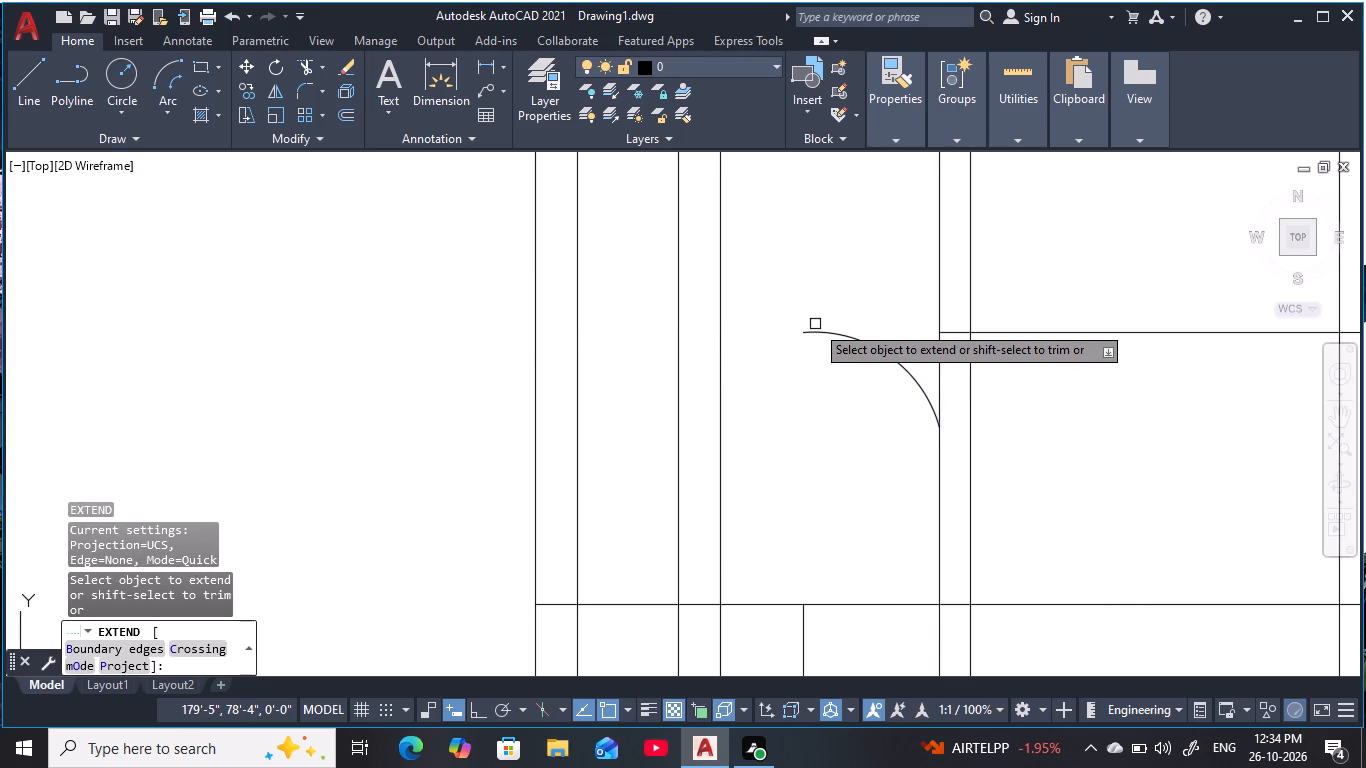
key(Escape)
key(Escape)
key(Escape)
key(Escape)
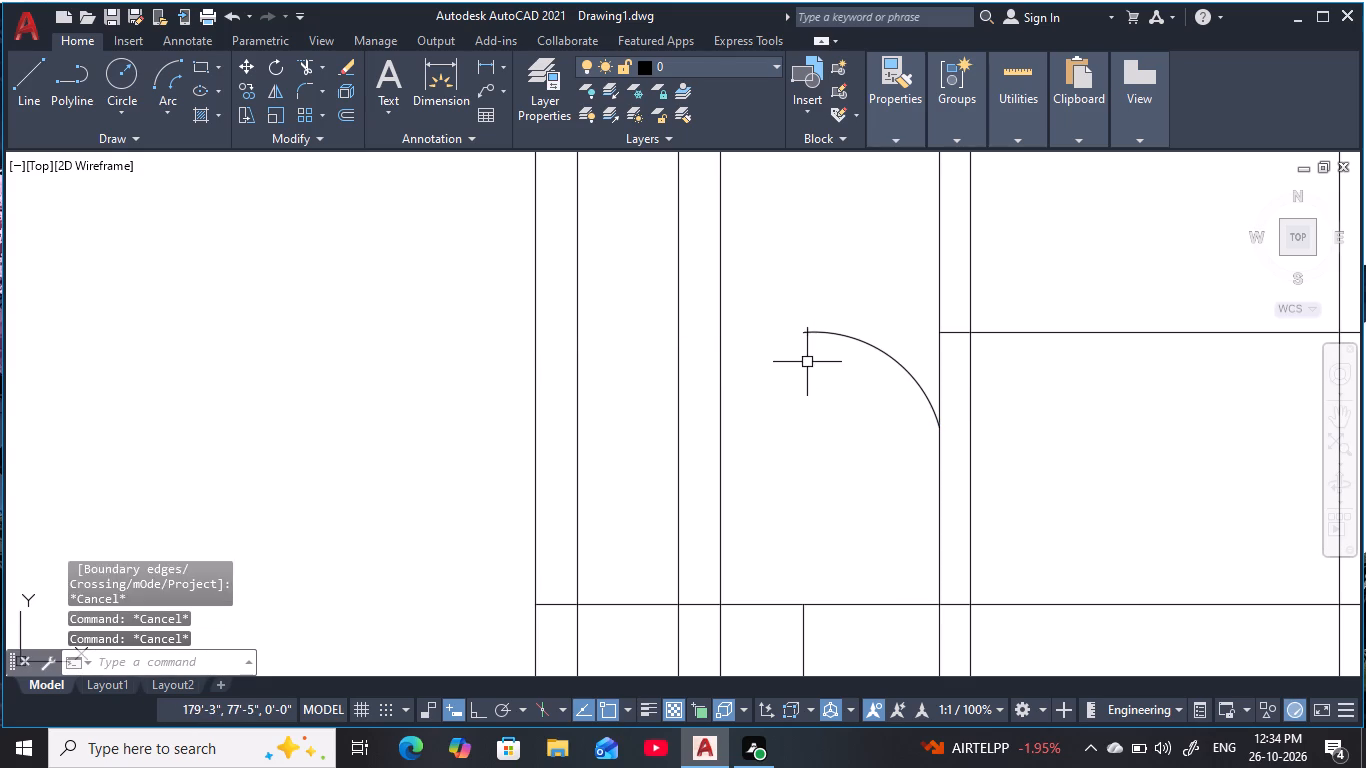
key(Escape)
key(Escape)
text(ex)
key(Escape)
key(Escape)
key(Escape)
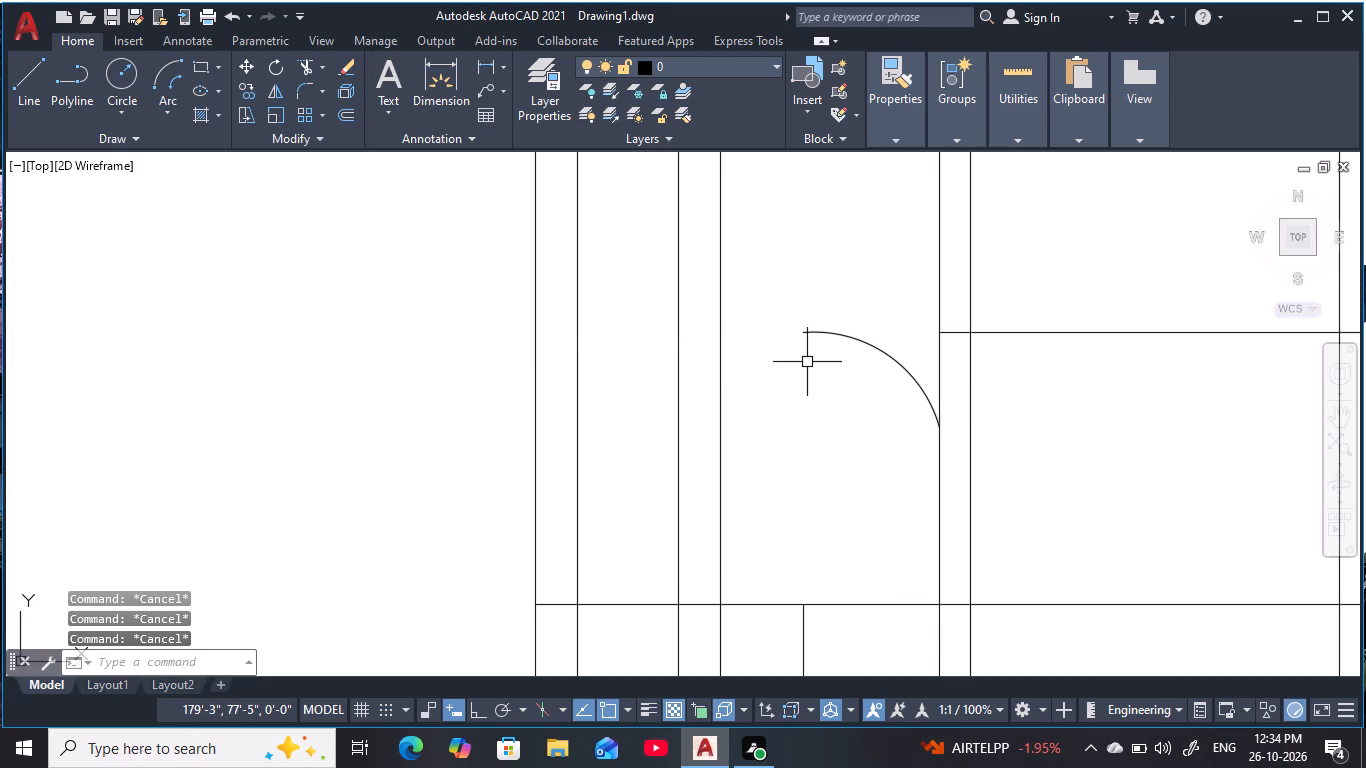
Draw a horizontal line about 6'-8" long with Ortho on, from the arc's crown to the outer left wall line.
text(l)
key(space)
scroll(780, 301, up, 4)
scroll(931, 421, down, 3)
middle_drag(931, 430, 865, 364)
scroll(874, 374, up, 1)
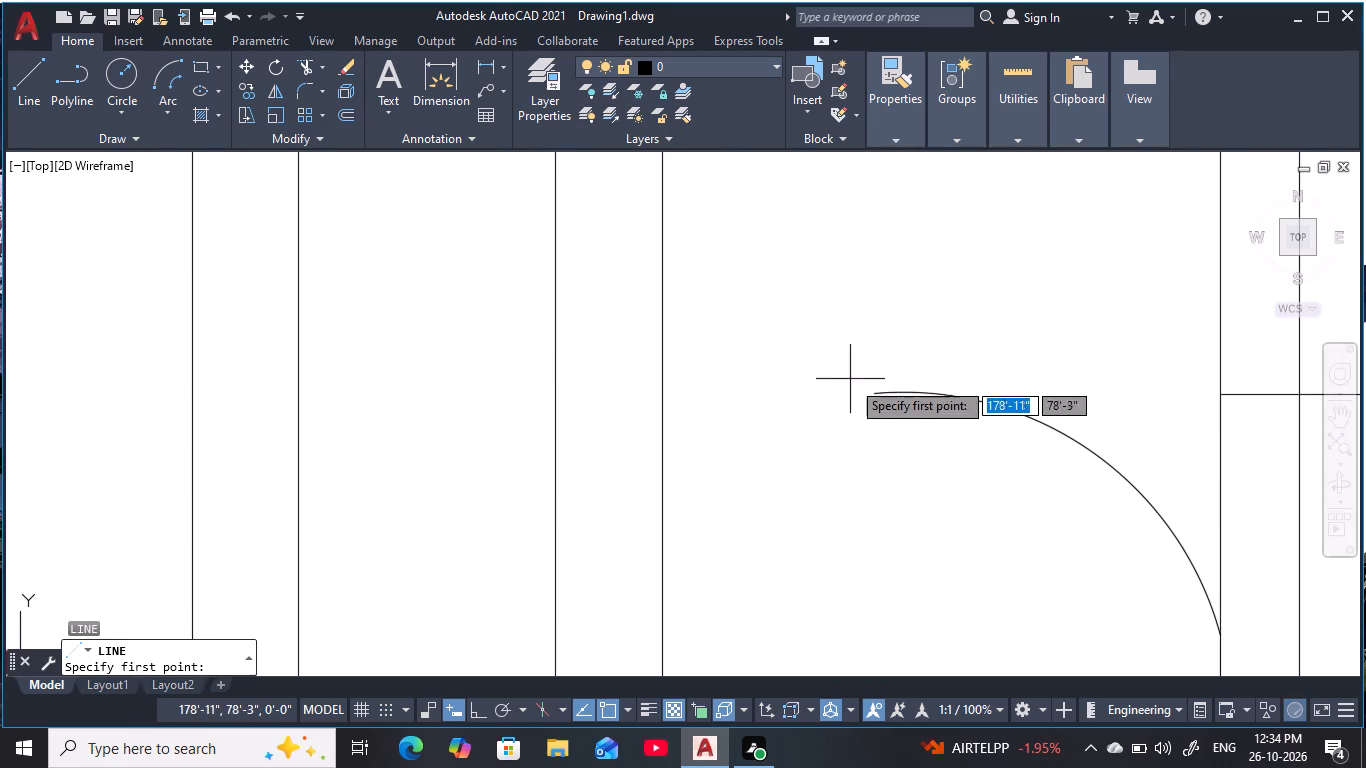
click(901, 393)
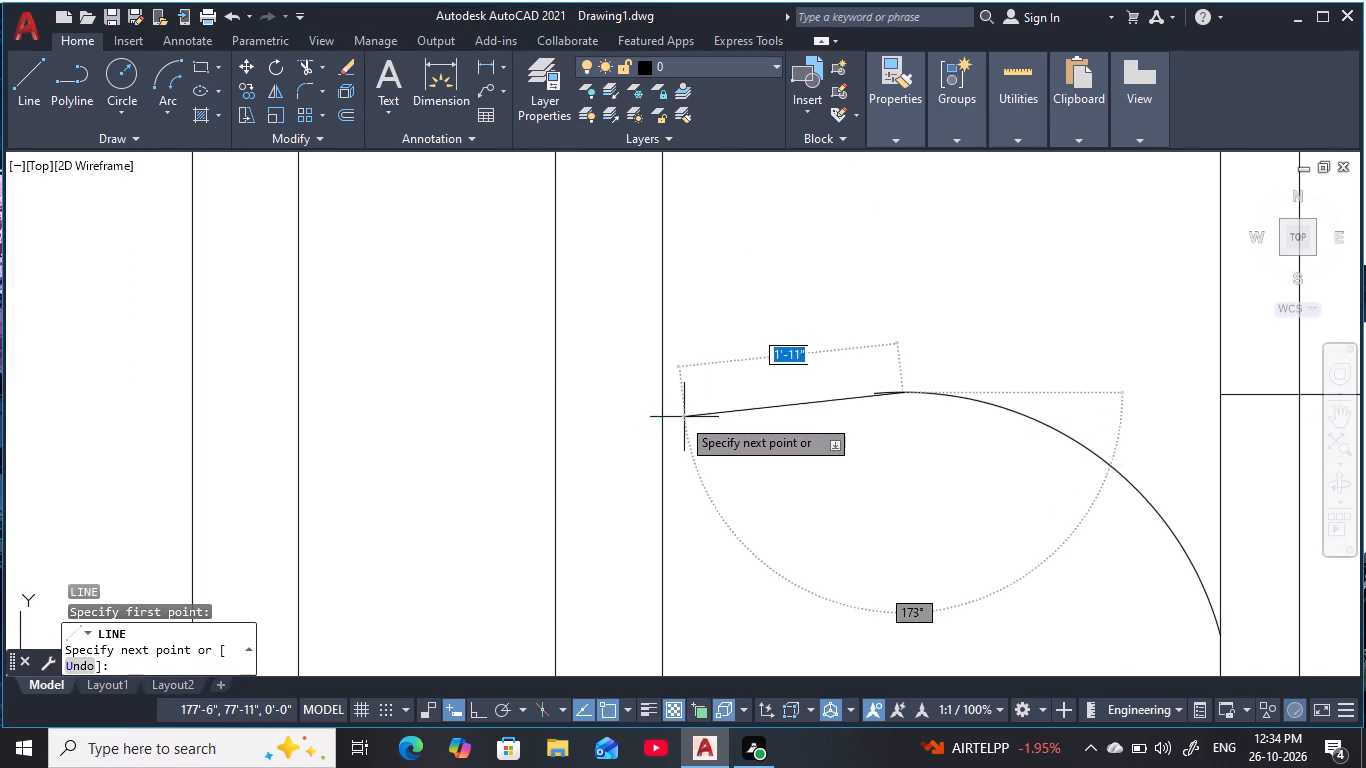
key(F8)
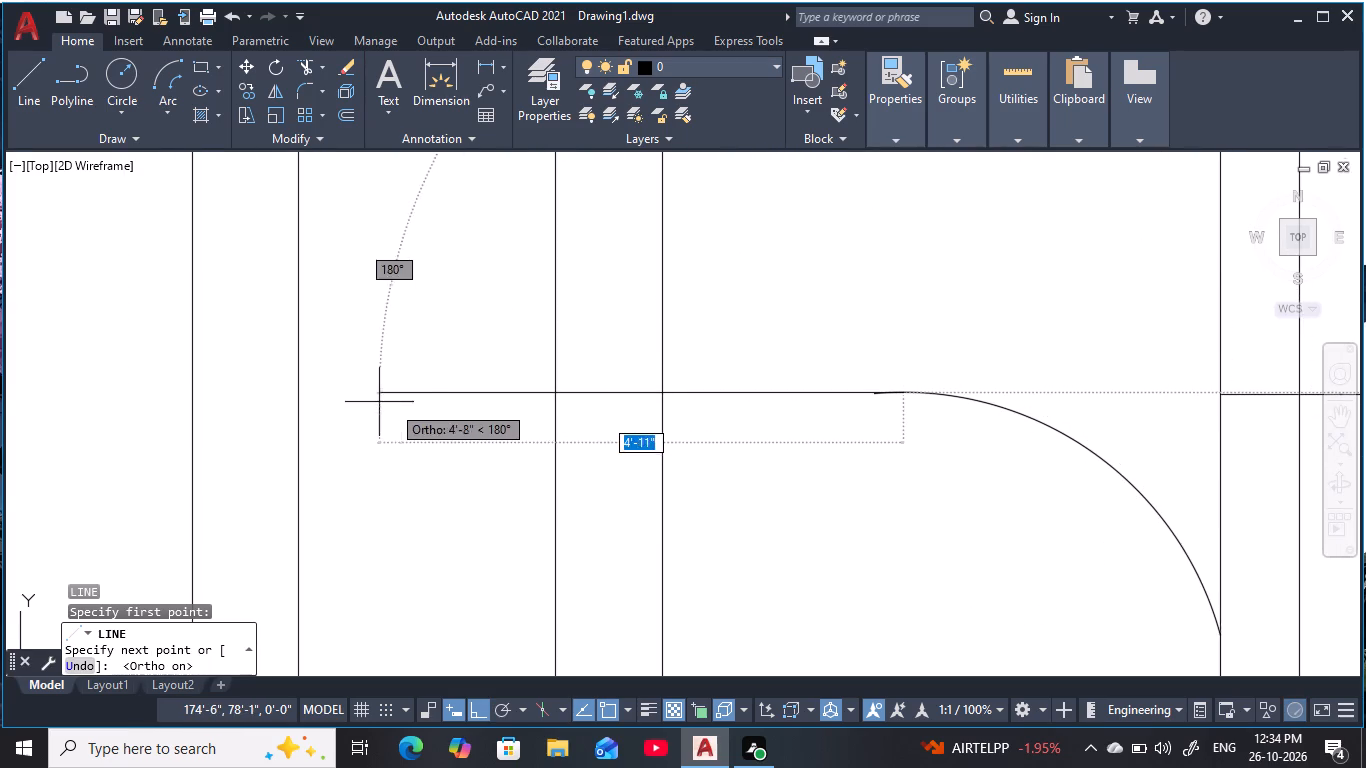
middle_drag(382, 402, 756, 382)
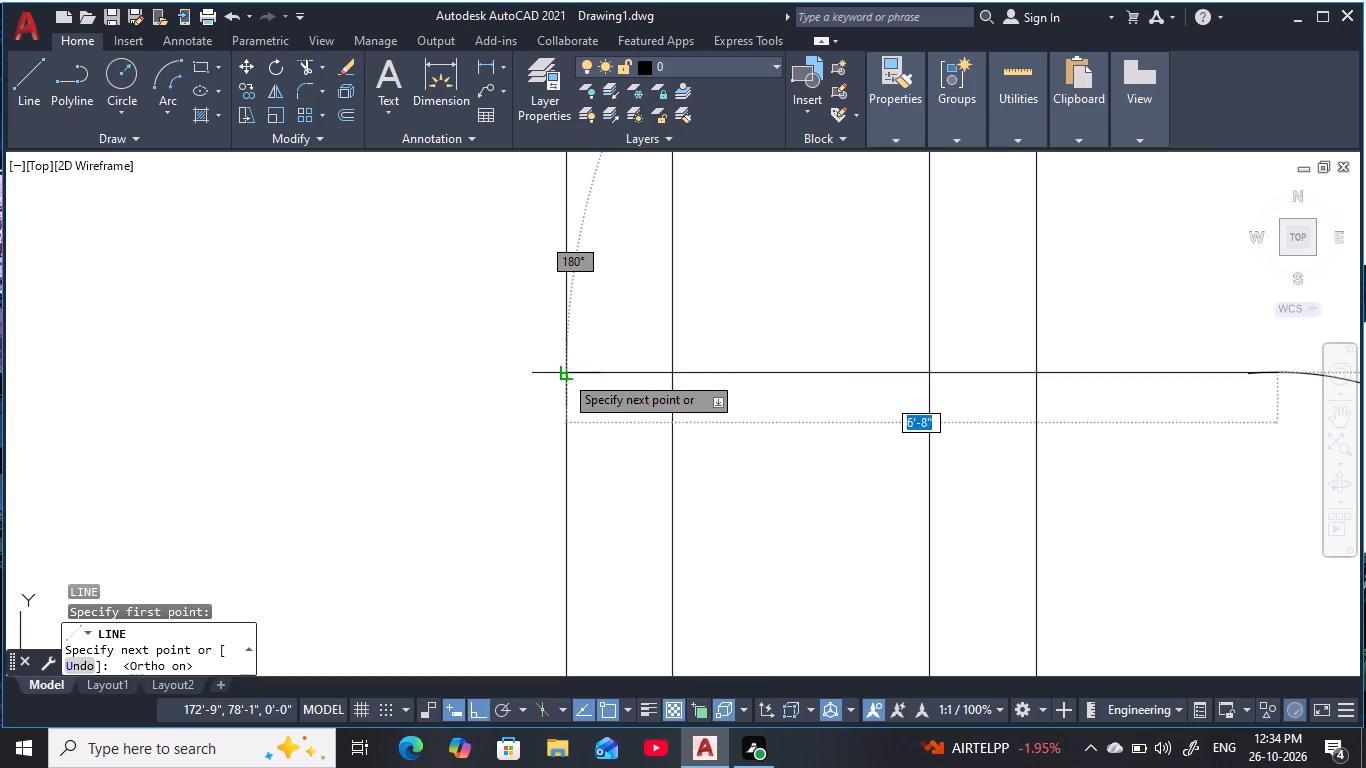
click(563, 374)
key(Escape)
key(Escape)
Trim the short arc tail hanging below the new horizontal line beyond the arc's crown.
scroll(1037, 364, down, 3)
middle_drag(1037, 364, 613, 366)
scroll(661, 373, up, 6)
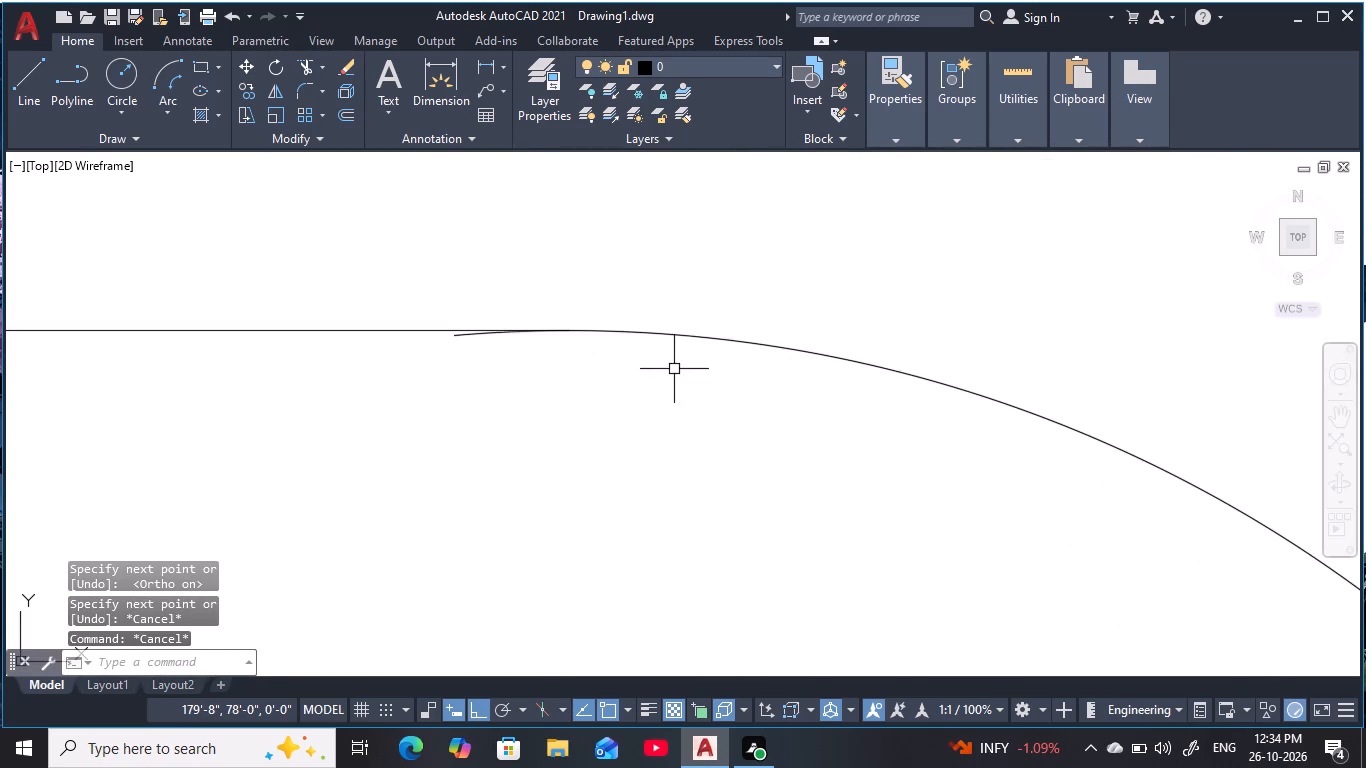
middle_drag(669, 369, 909, 371)
scroll(669, 369, up, 1)
key(Escape)
key(Escape)
scroll(536, 303, up, 3)
text(tr)
key(space)
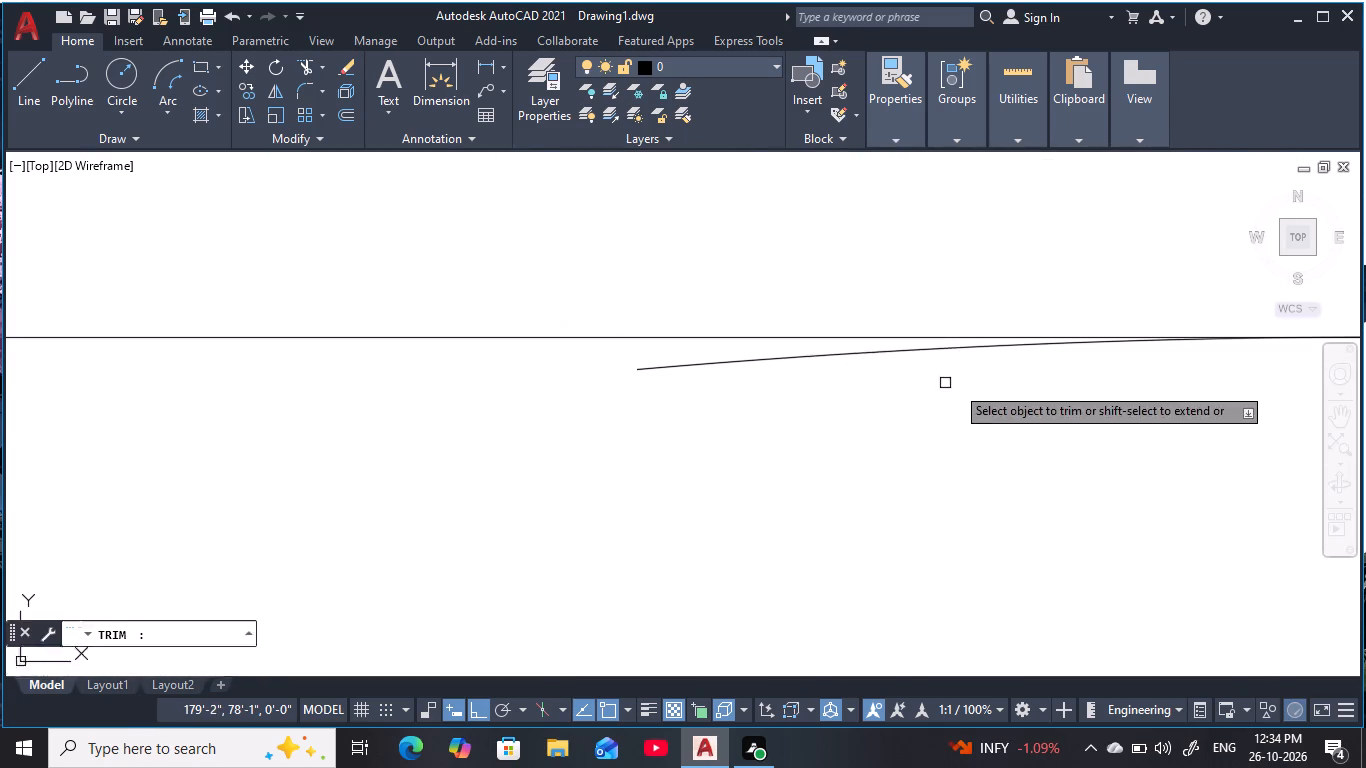
scroll(976, 391, down, 2)
middle_drag(976, 391, 524, 345)
click(482, 334)
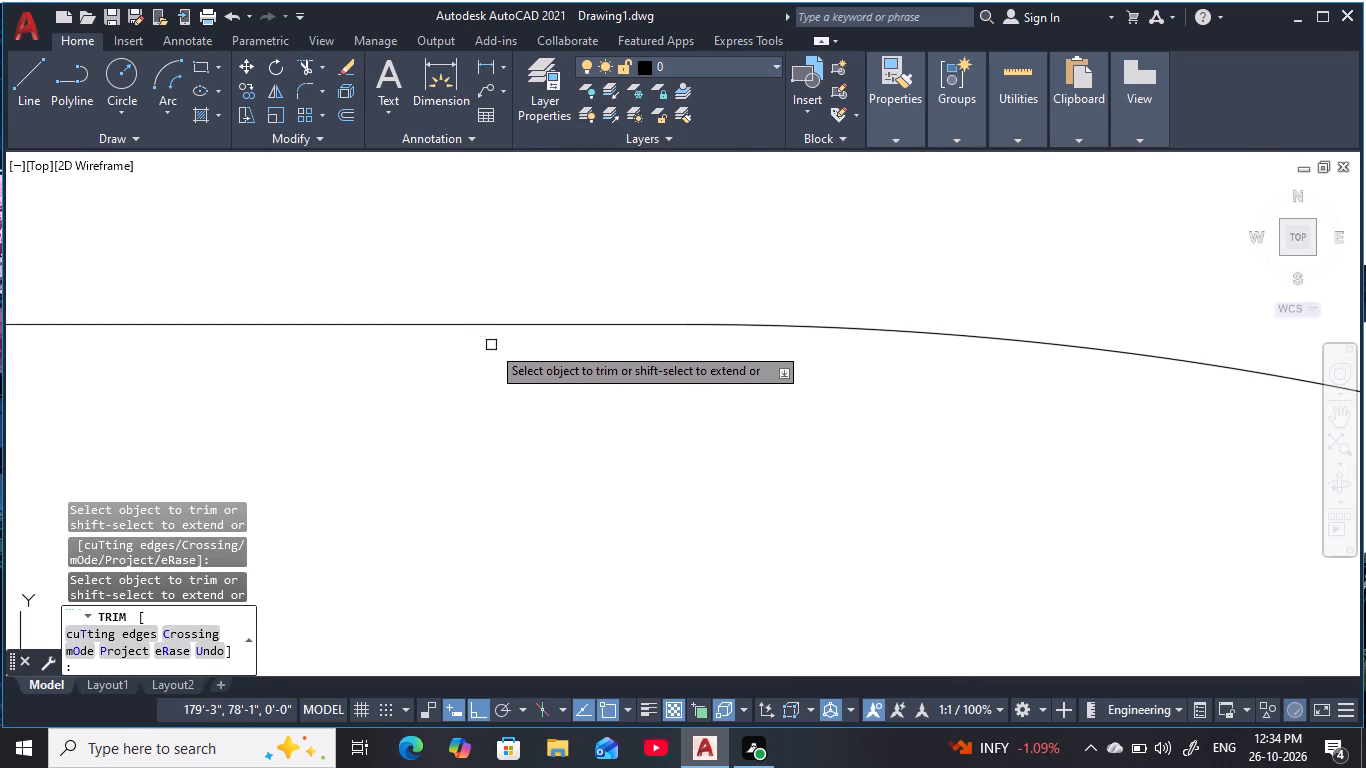
scroll(759, 432, down, 8)
middle_drag(808, 483, 726, 468)
scroll(747, 422, up, 2)
middle_drag(747, 421, 790, 357)
scroll(770, 383, down, 5)
key(Escape)
key(Escape)
key(Escape)
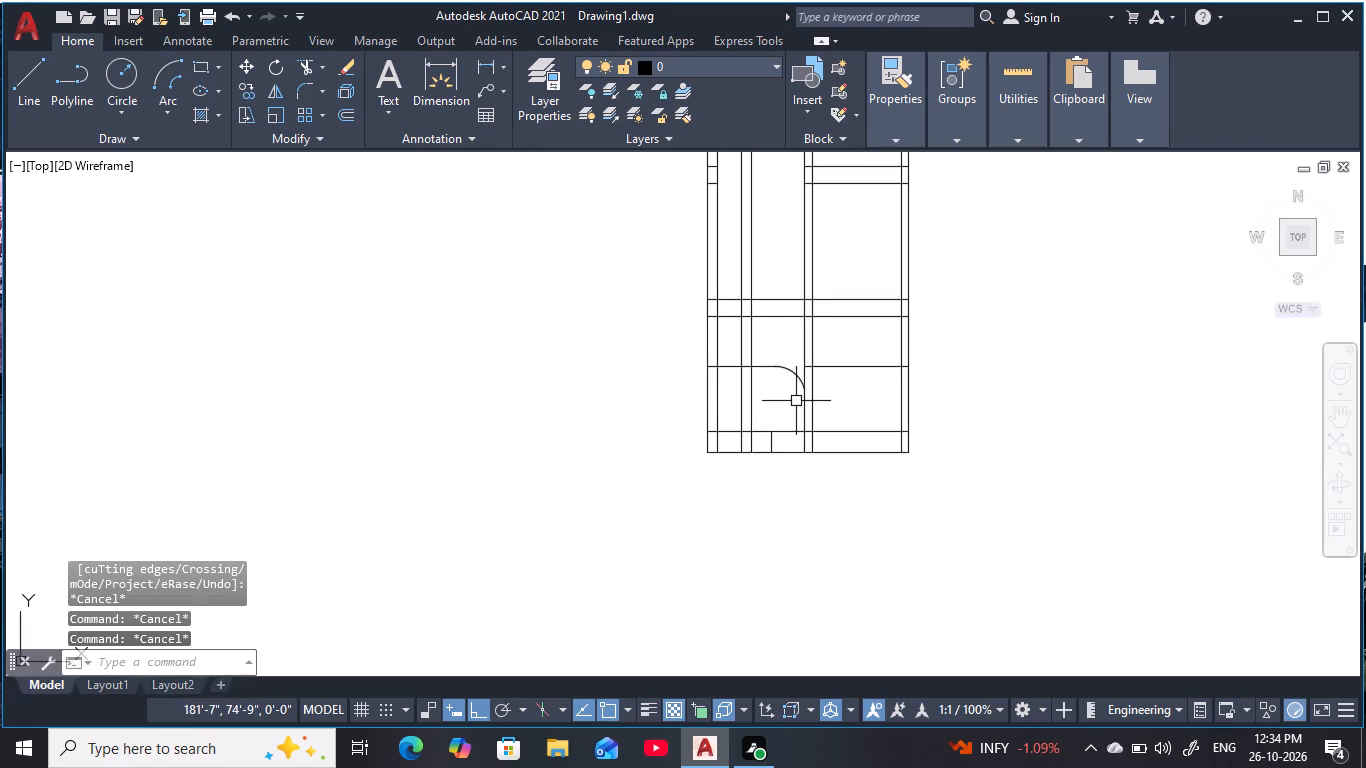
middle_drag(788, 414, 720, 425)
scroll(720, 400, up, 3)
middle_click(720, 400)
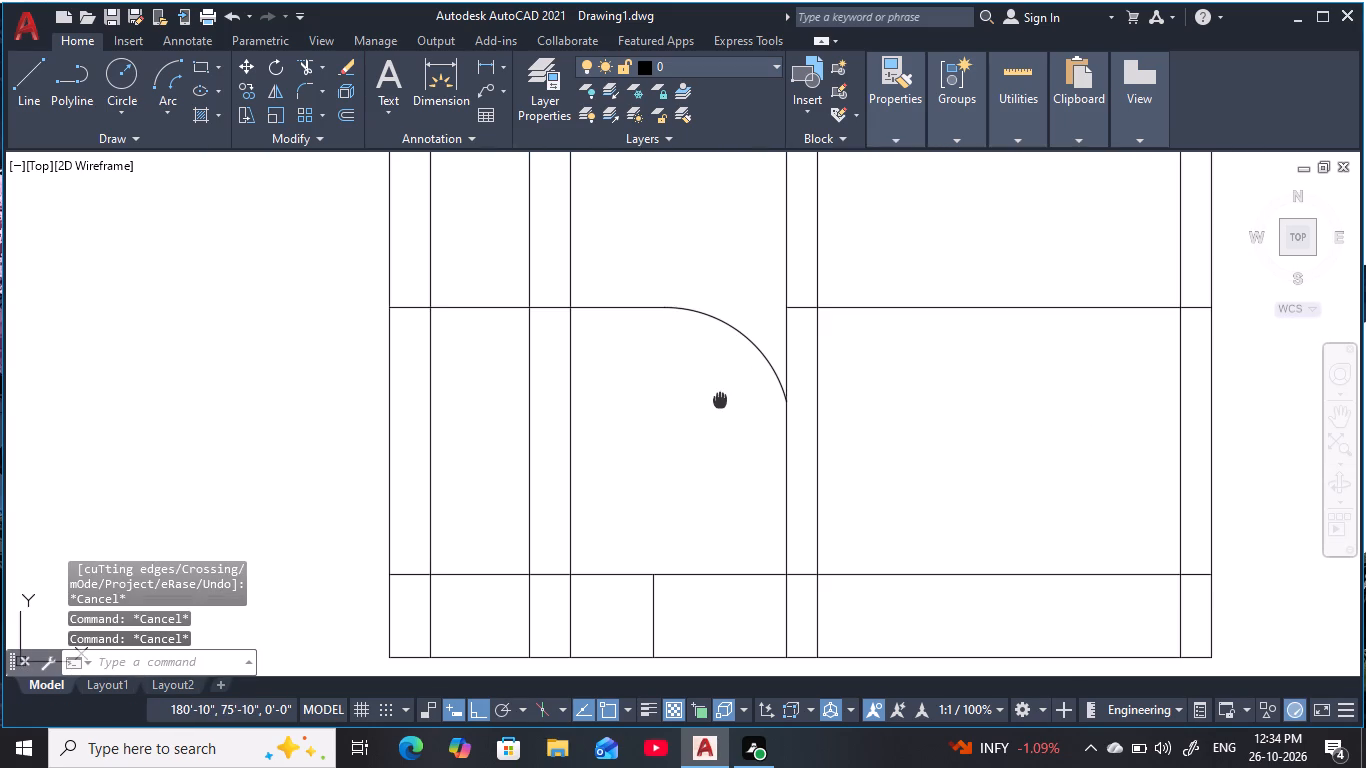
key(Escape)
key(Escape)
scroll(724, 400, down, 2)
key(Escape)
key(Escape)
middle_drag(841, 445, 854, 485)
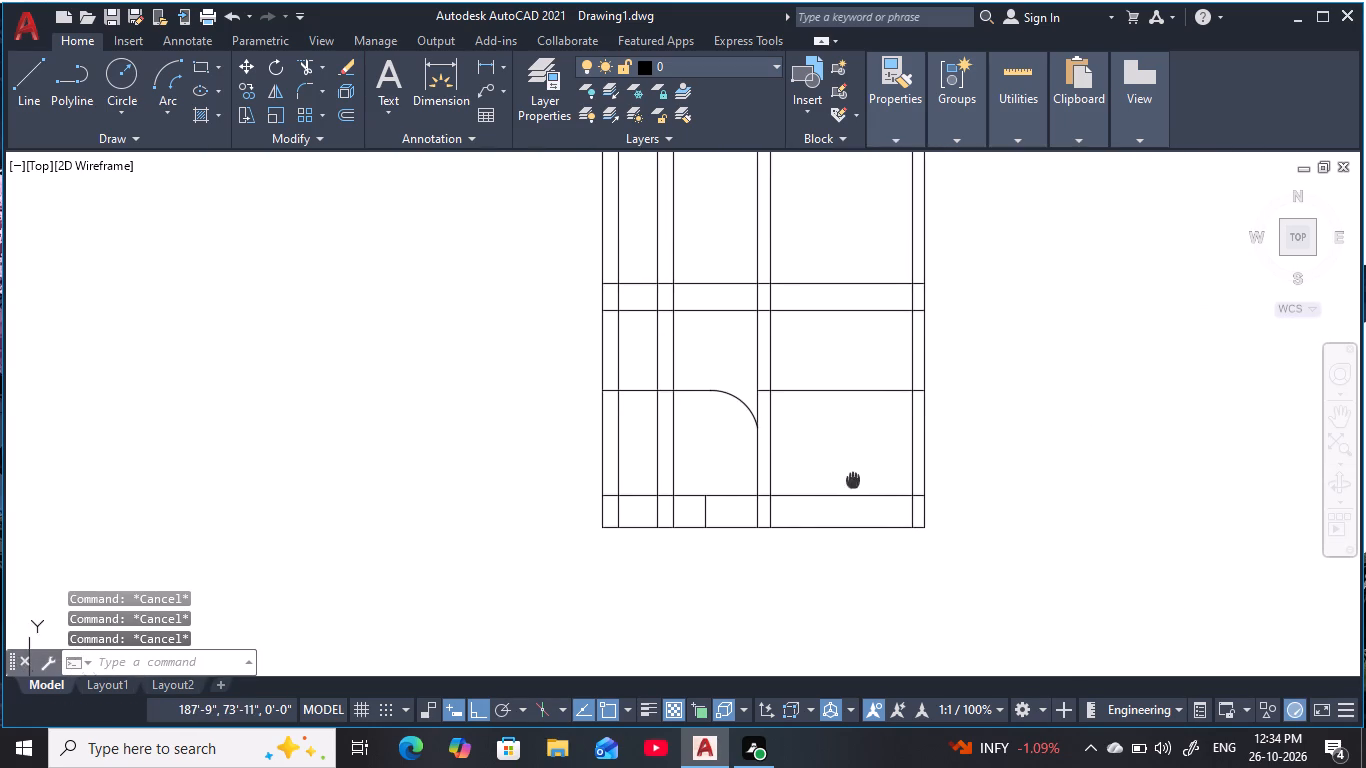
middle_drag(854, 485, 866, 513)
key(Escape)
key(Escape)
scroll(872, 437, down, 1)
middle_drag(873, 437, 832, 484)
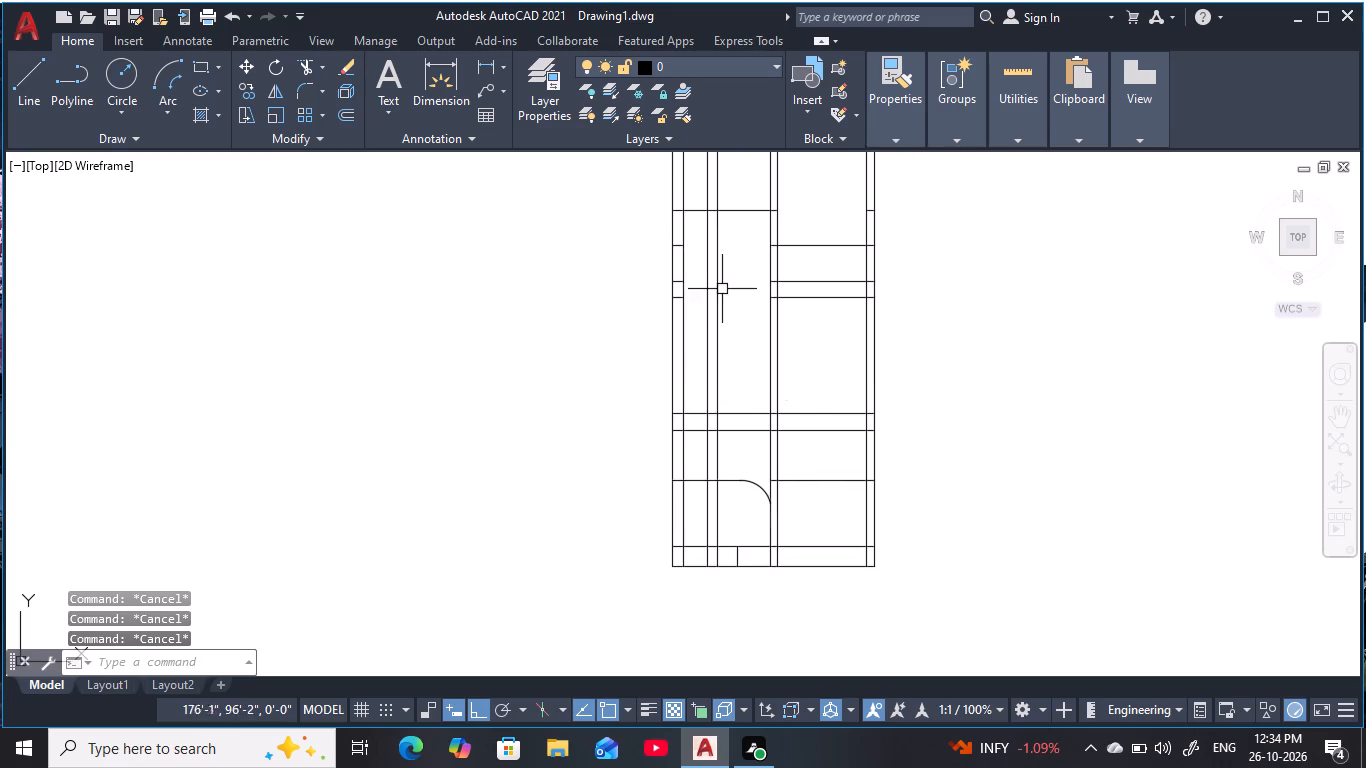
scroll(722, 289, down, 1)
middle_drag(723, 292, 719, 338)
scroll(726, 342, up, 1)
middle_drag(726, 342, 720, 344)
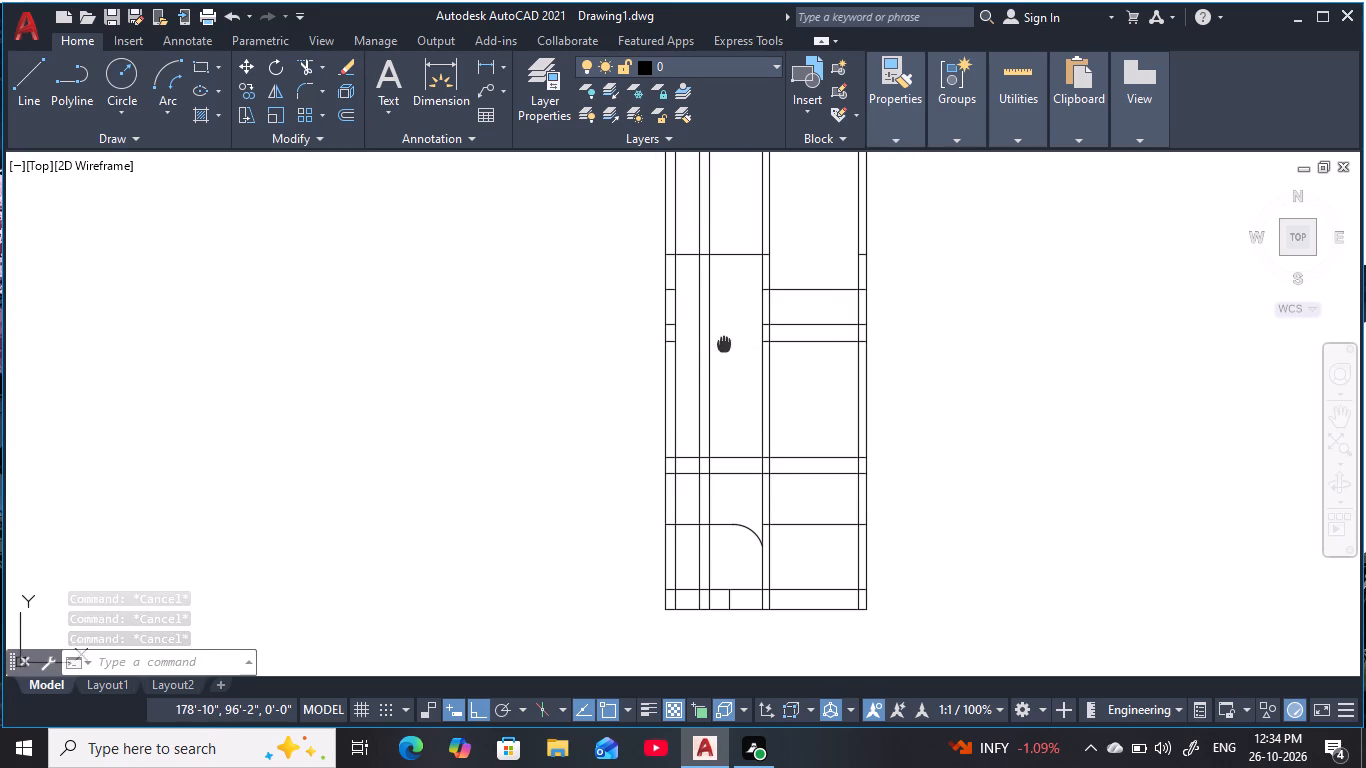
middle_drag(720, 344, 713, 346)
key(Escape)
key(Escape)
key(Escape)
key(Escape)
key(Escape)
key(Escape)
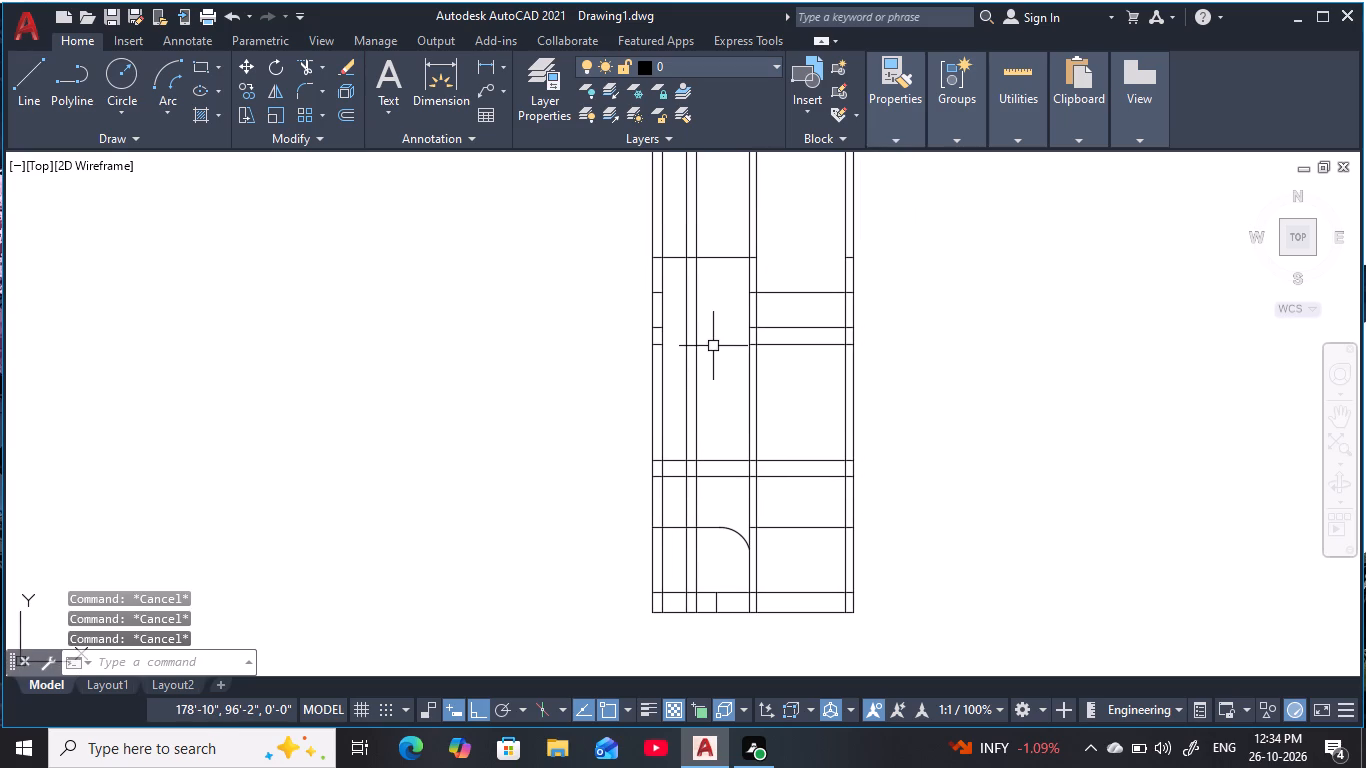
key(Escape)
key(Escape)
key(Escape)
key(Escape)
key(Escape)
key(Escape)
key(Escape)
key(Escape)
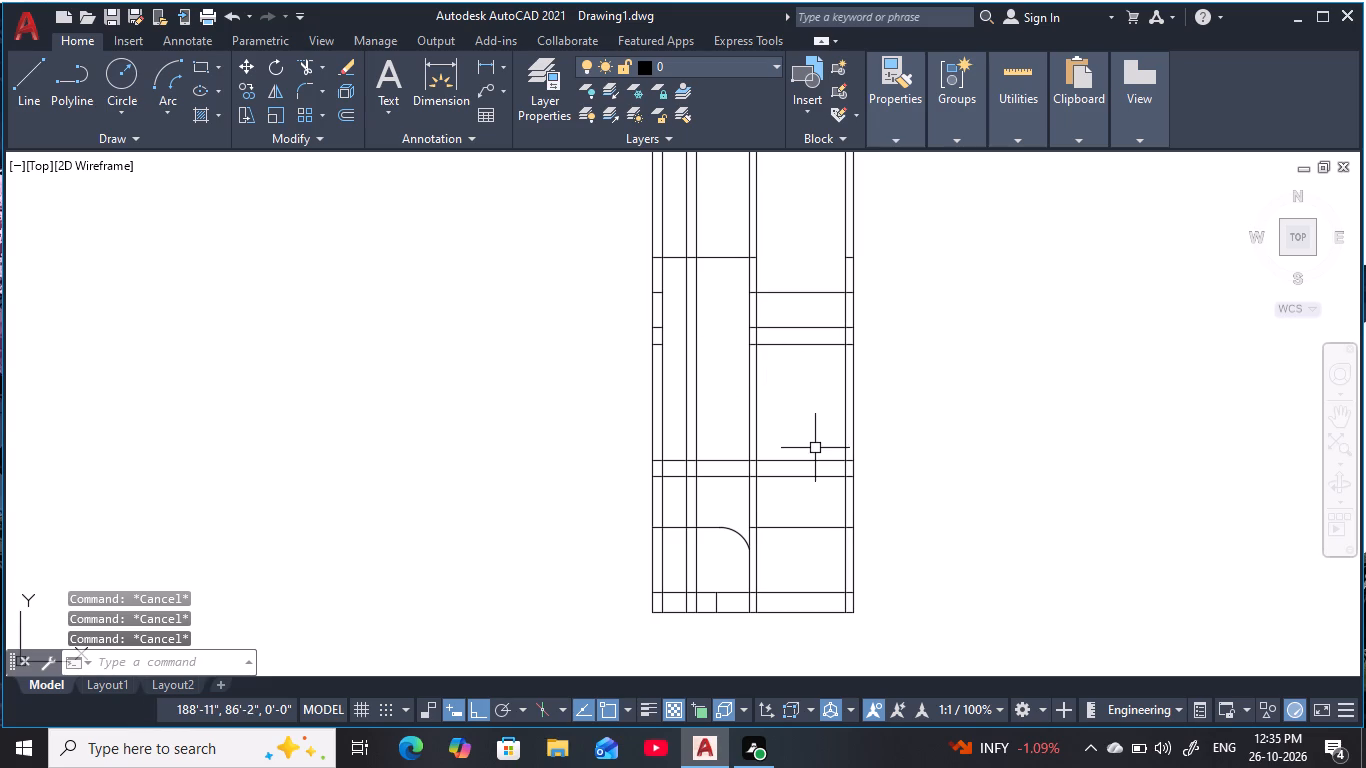
Erase the horizontal level line in the ground storey's right bay, between the central wall and the outer right wall.
click(815, 543)
click(809, 525)
text(e)
key(space)
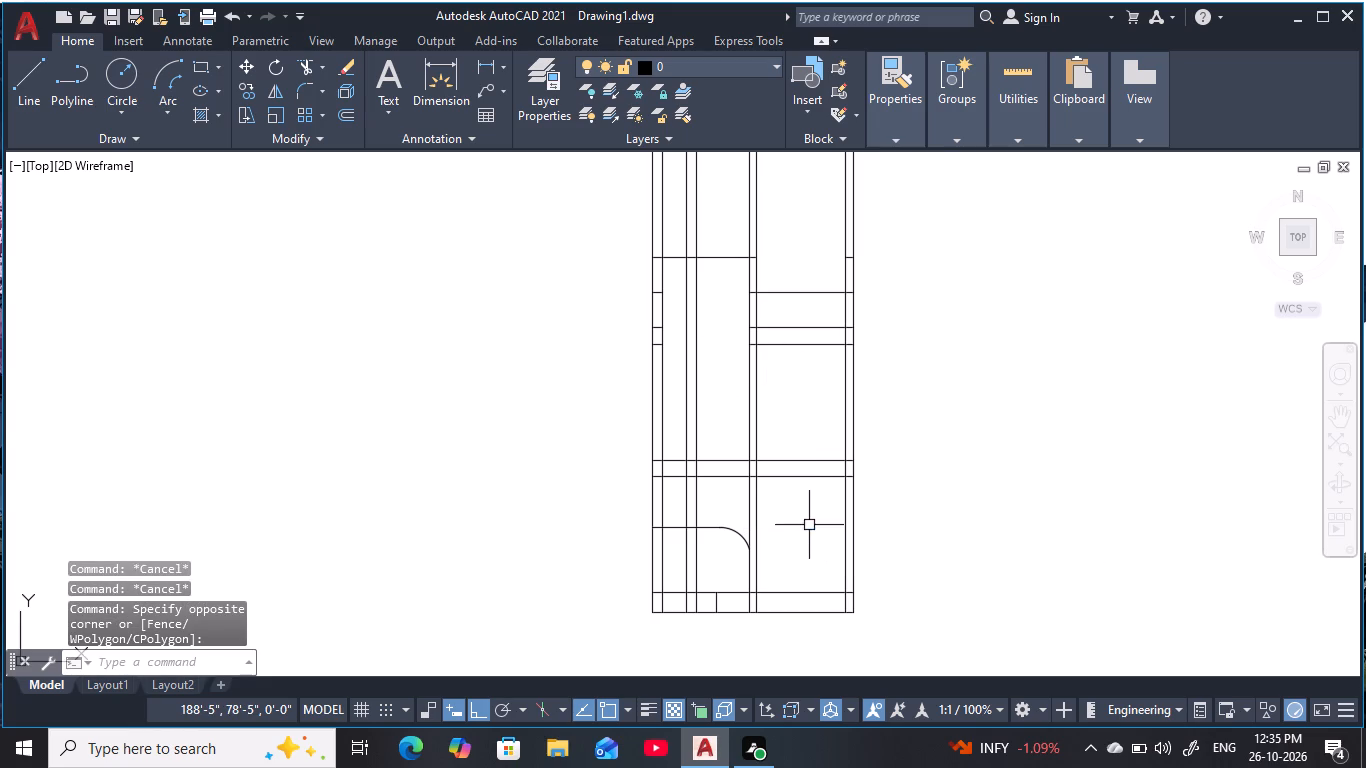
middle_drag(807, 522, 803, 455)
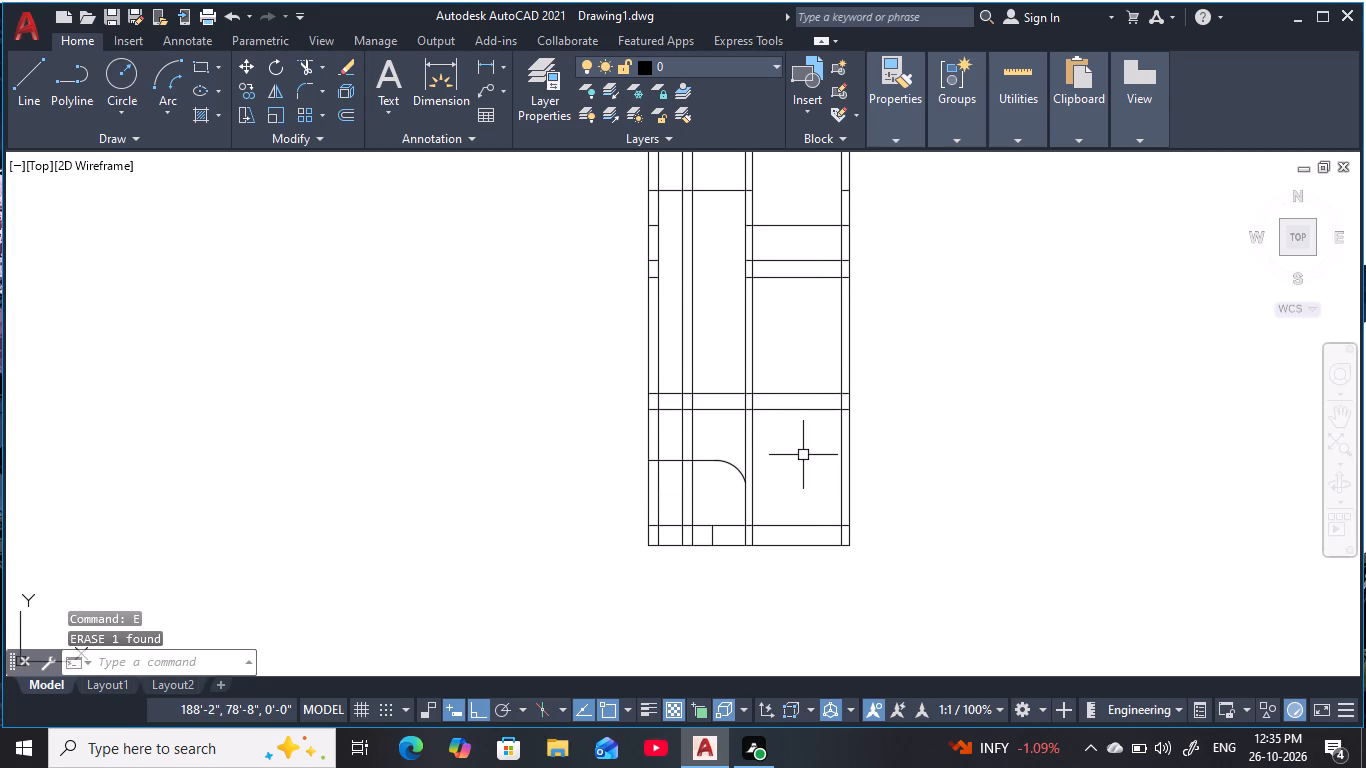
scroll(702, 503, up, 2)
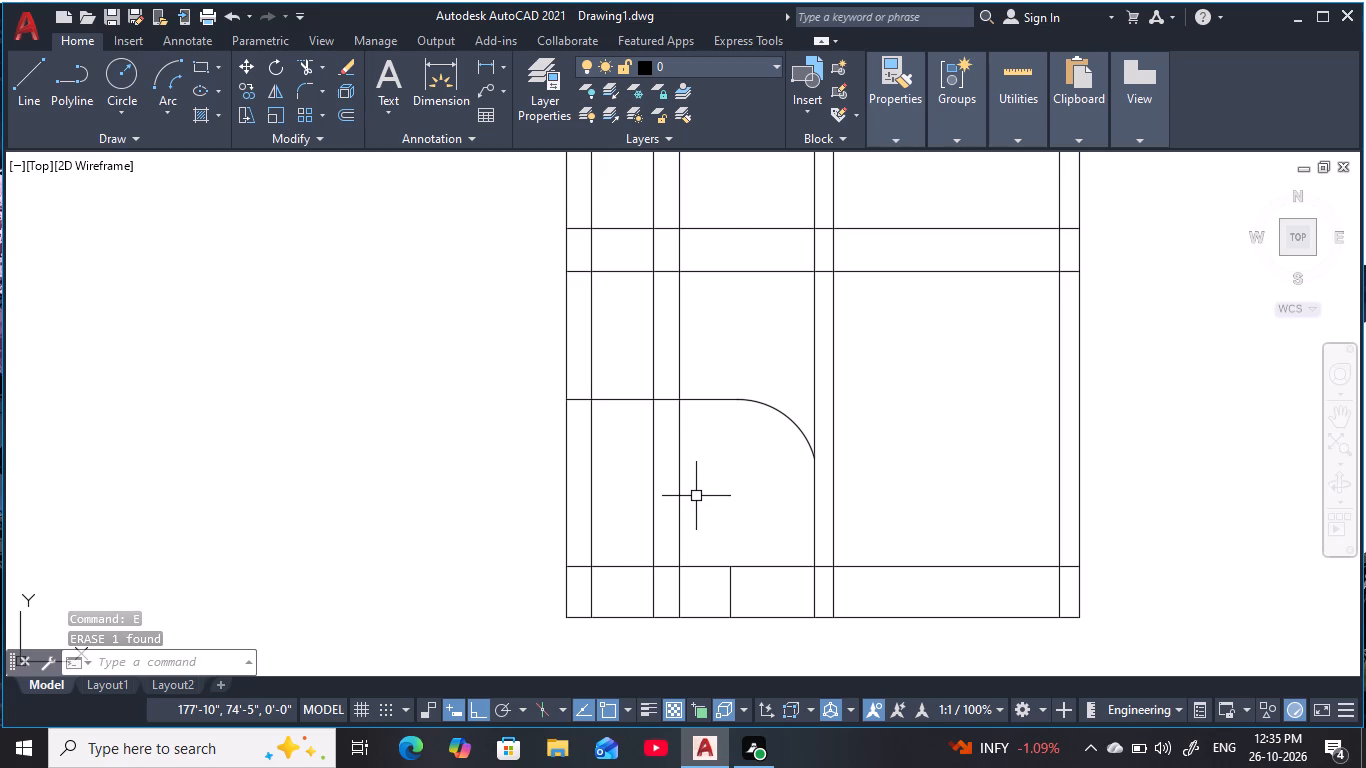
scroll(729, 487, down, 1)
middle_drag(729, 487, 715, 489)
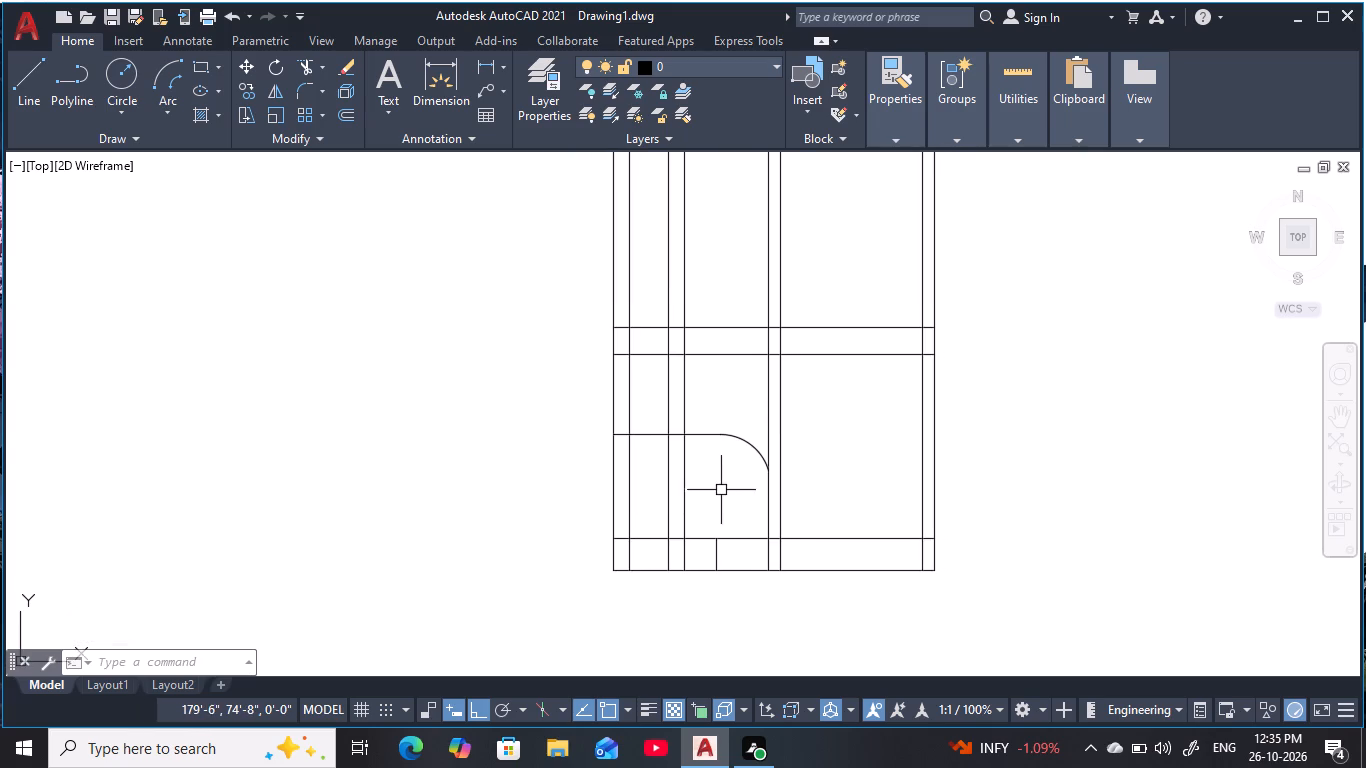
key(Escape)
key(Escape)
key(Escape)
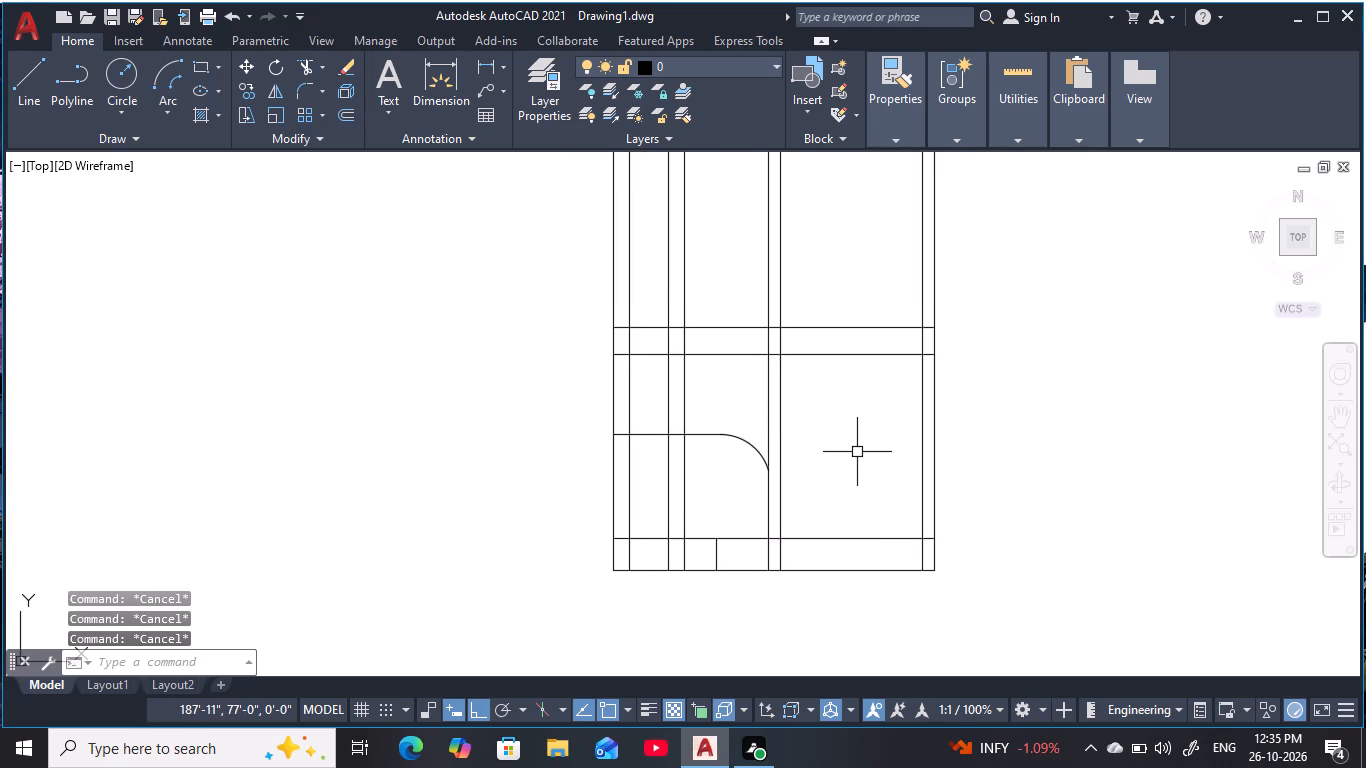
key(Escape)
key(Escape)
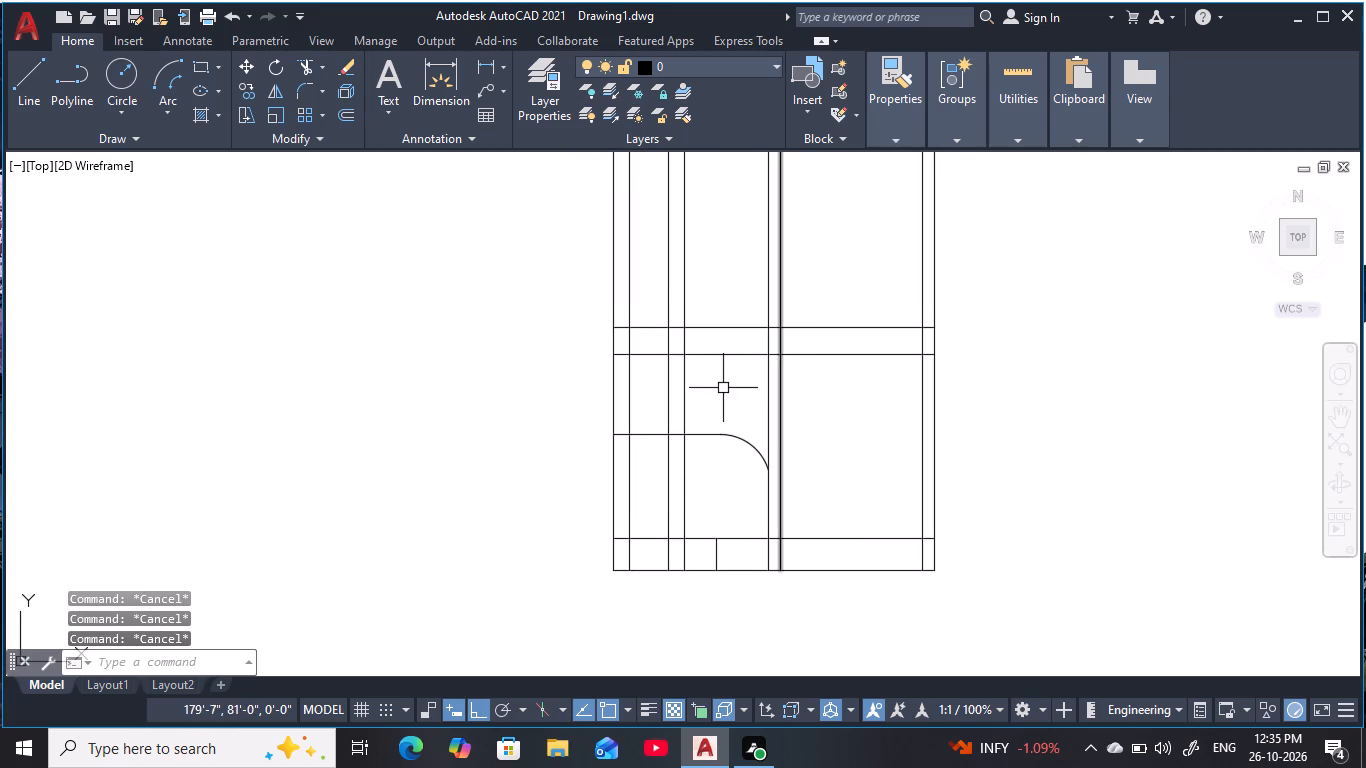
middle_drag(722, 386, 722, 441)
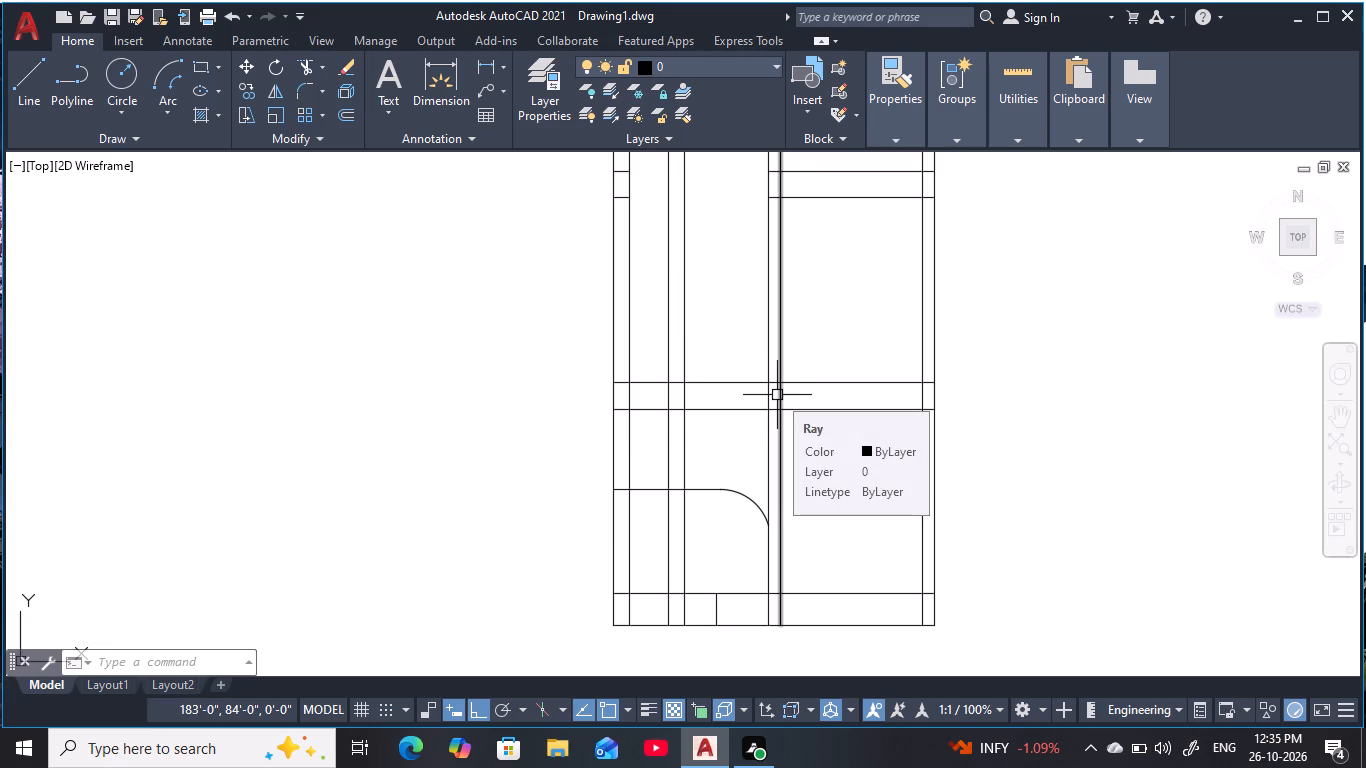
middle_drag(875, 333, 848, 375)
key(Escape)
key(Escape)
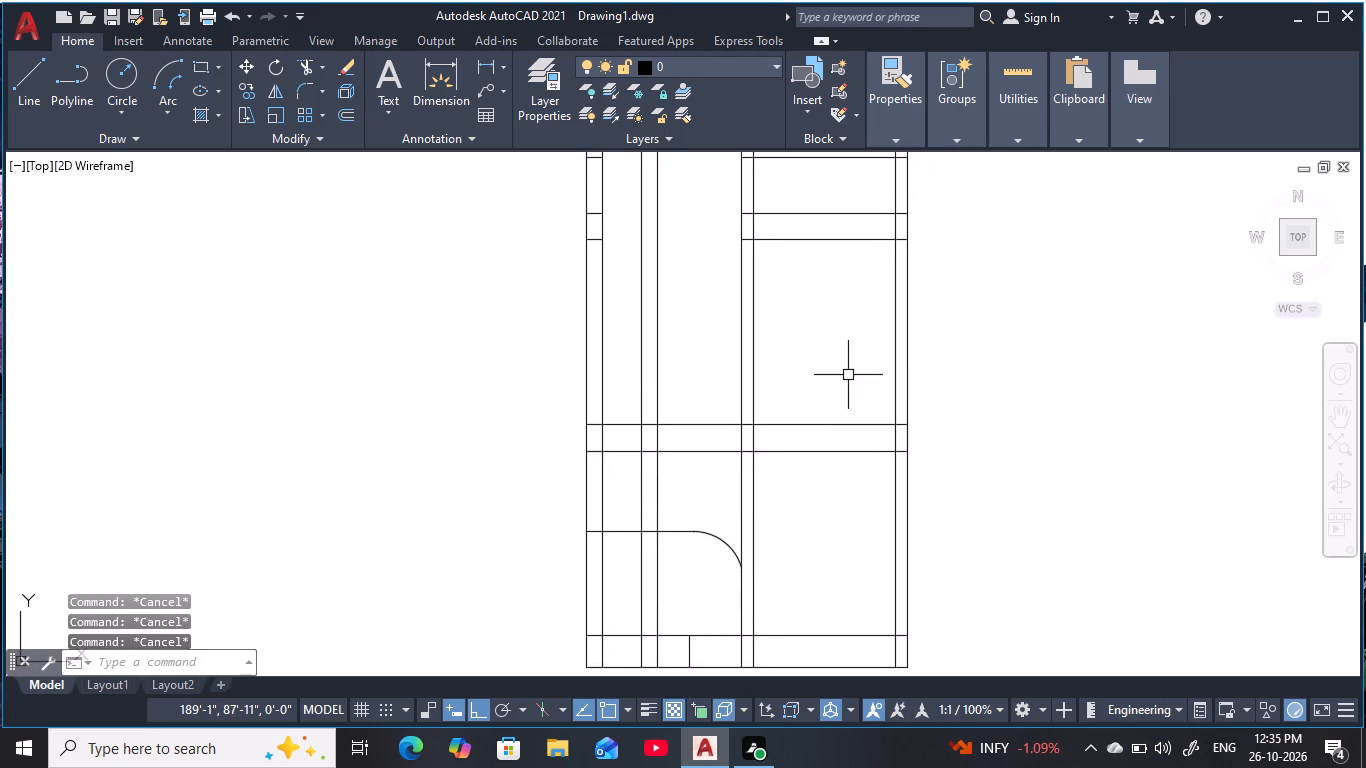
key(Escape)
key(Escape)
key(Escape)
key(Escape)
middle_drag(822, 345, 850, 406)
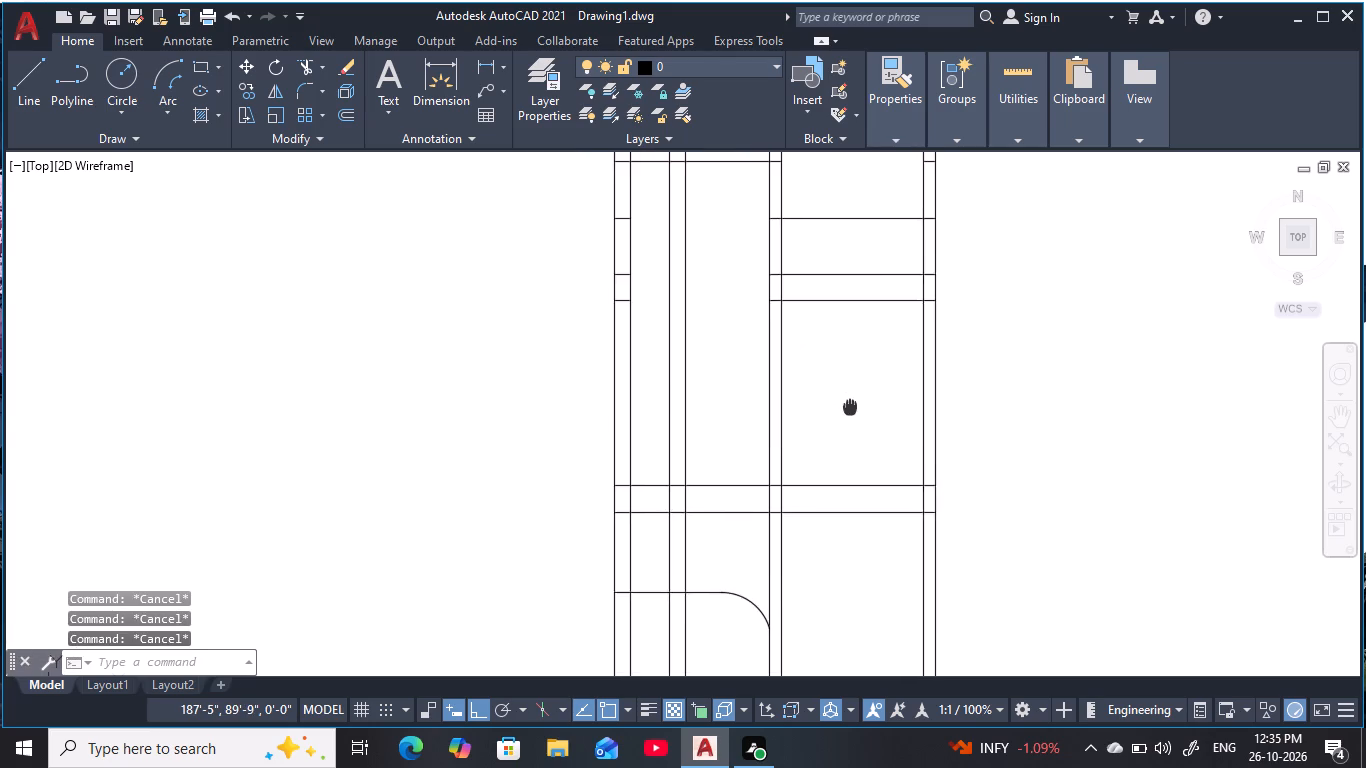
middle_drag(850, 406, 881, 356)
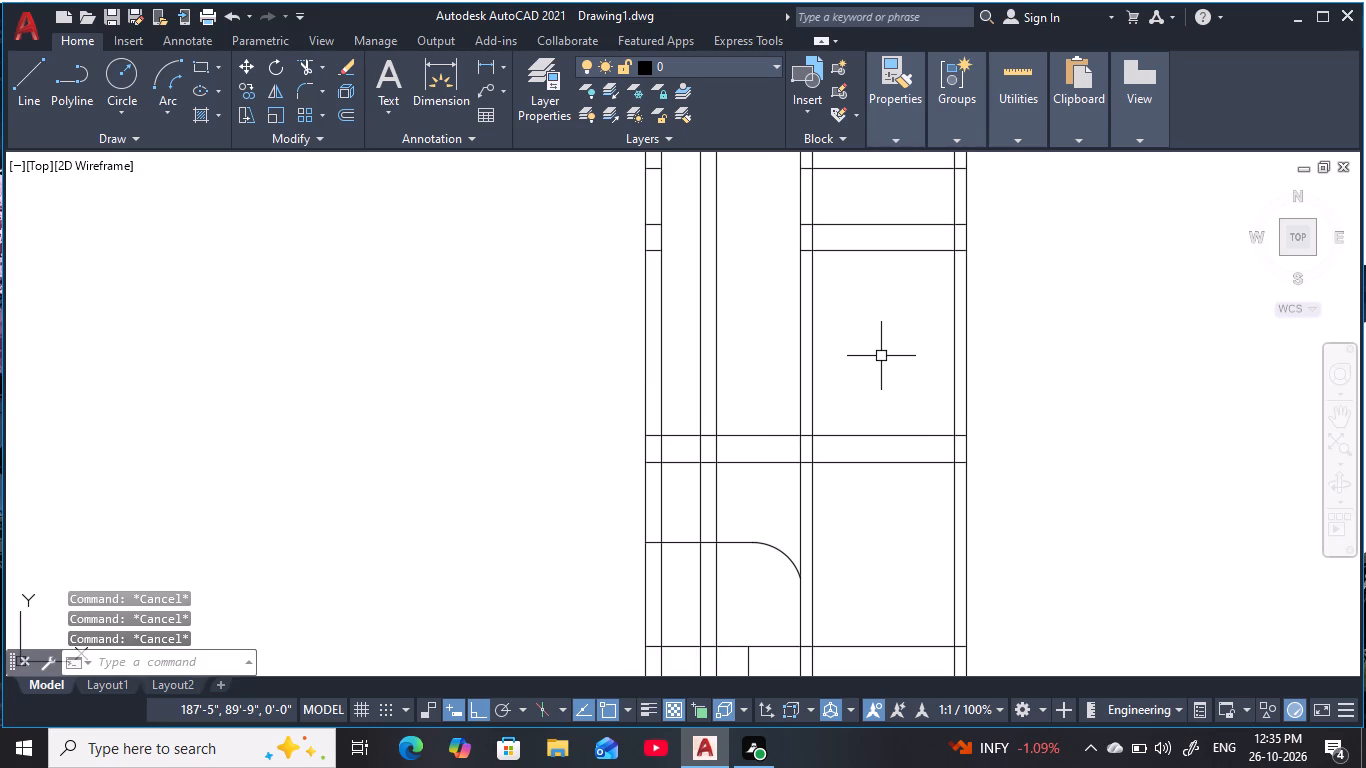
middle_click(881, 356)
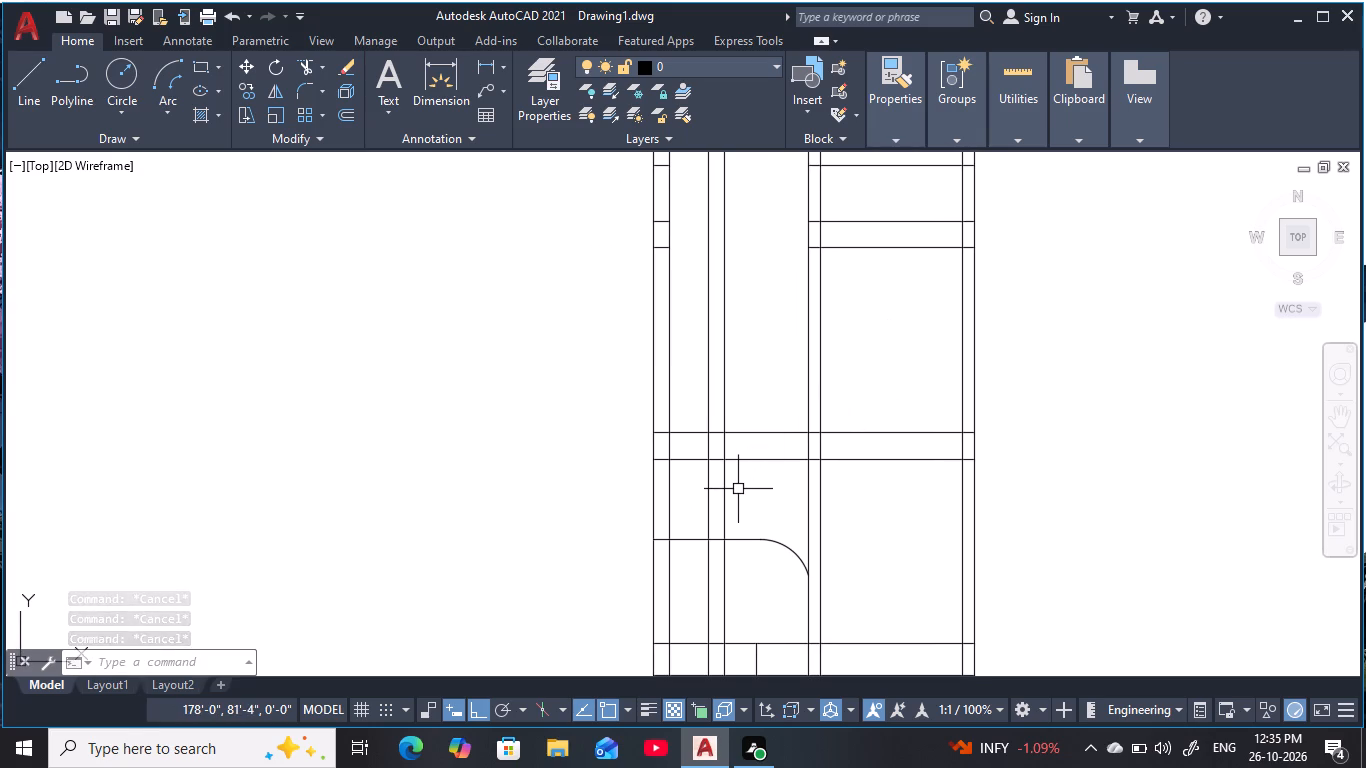
Trim the two inner vertical lines in the ground-storey left bay between the slab band and the horizontal line at the arc's crown.
text(tr)
key(space)
click(738, 501)
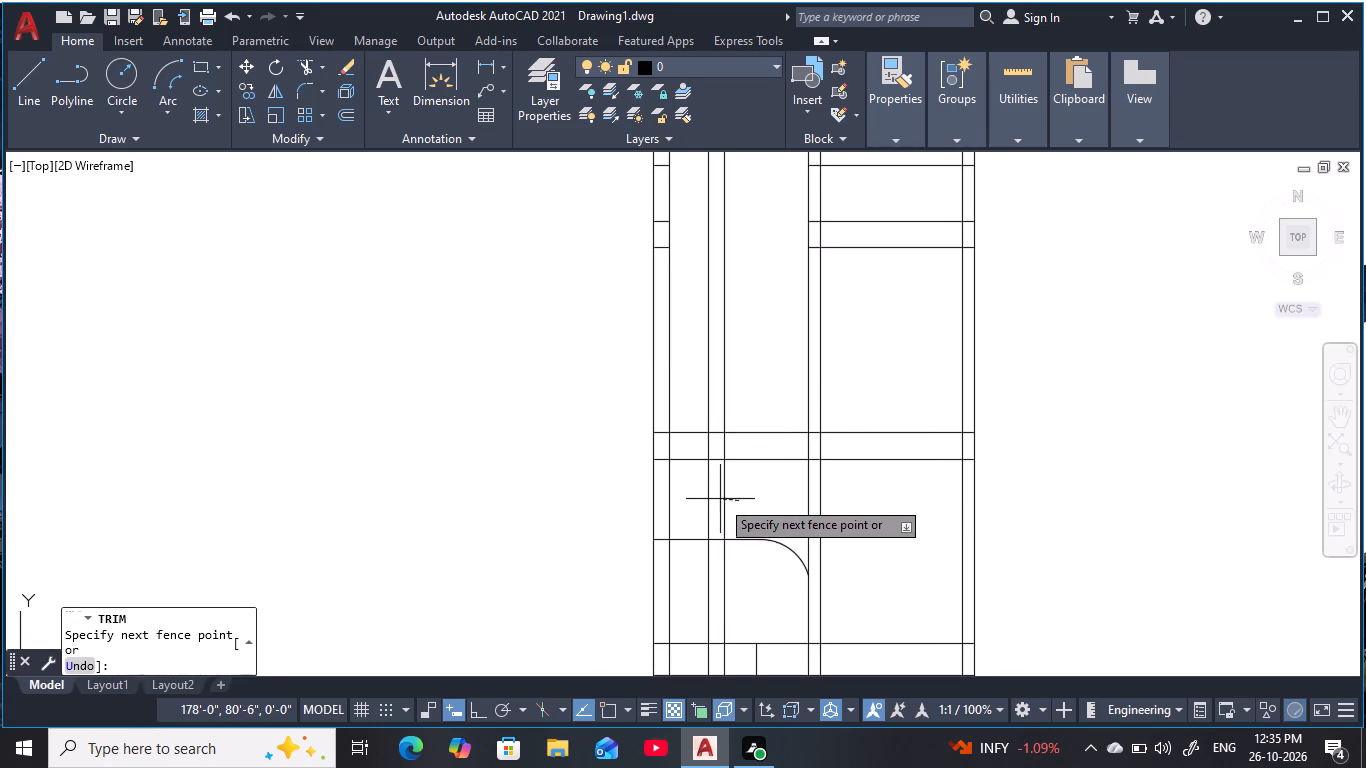
click(705, 497)
click(776, 393)
key(Escape)
key(Escape)
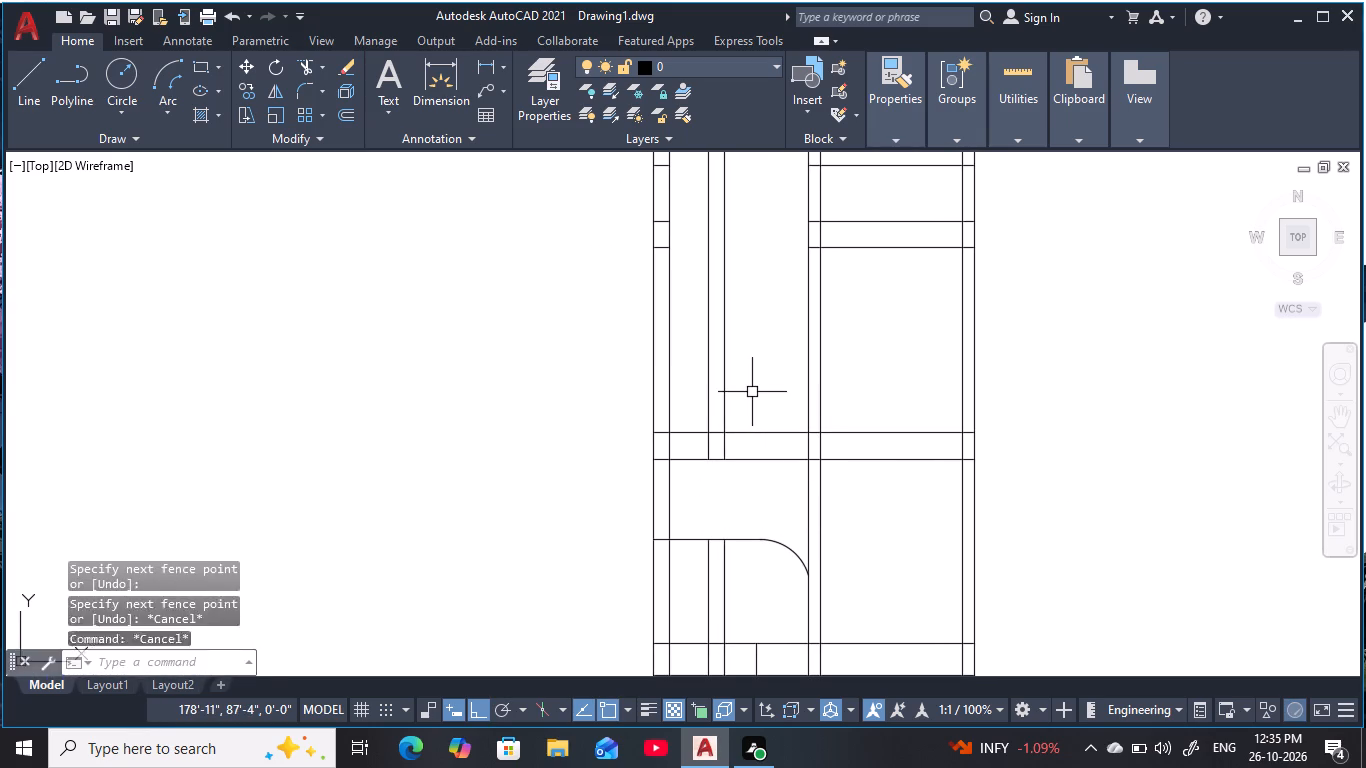
Erase the leftover upper parts of the same two vertical lines in the left bay above the arc.
click(752, 392)
click(692, 375)
text(e)
key(space)
key(Escape)
Offset the central wall's right-hand line 1'9" into the right bay.
scroll(751, 359, down, 2)
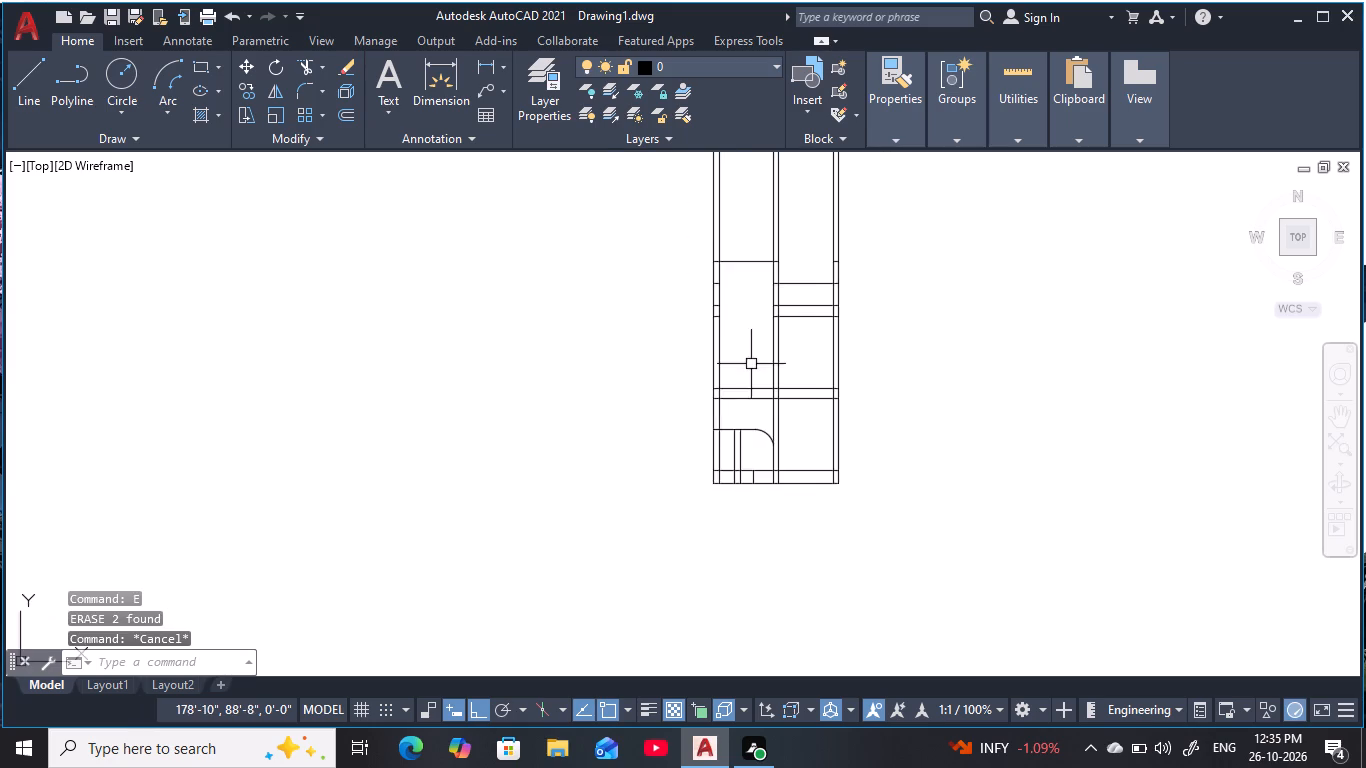
middle_drag(739, 383, 698, 429)
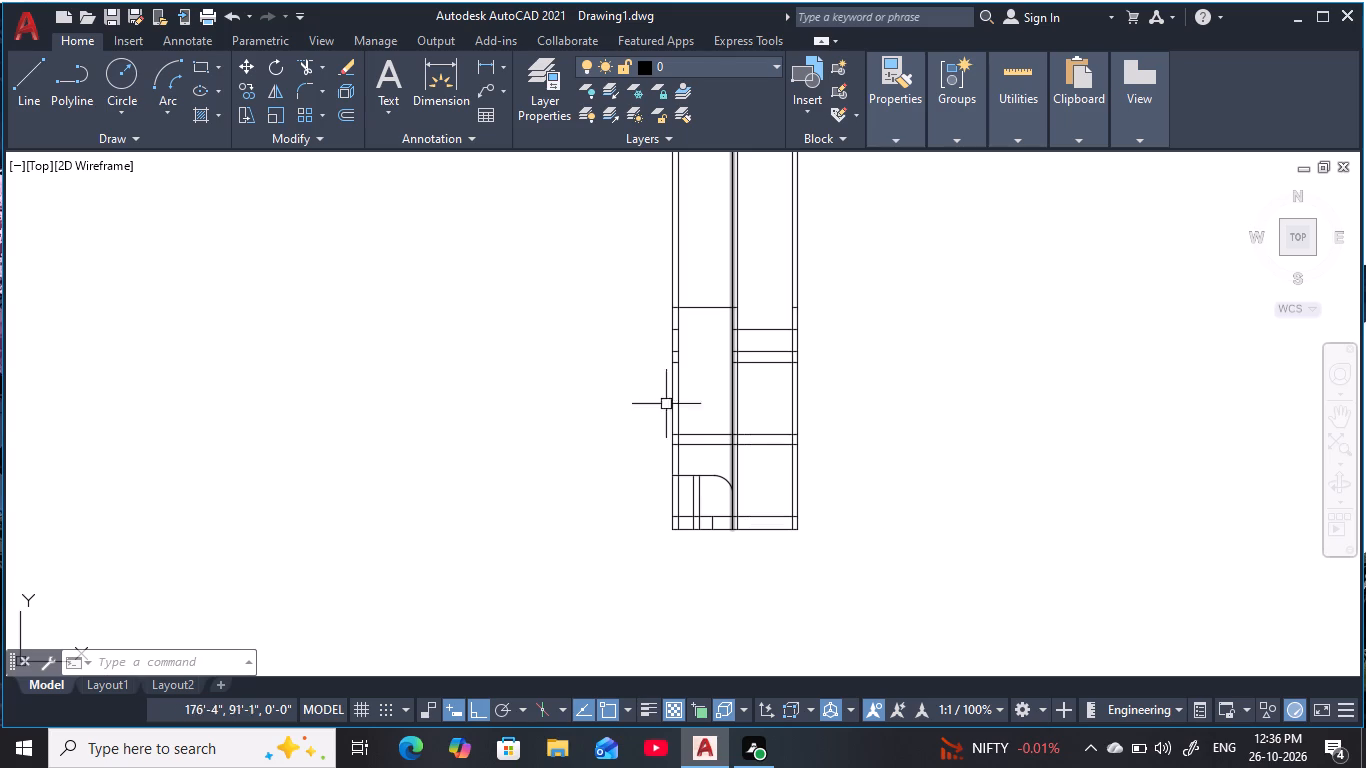
scroll(768, 419, up, 1)
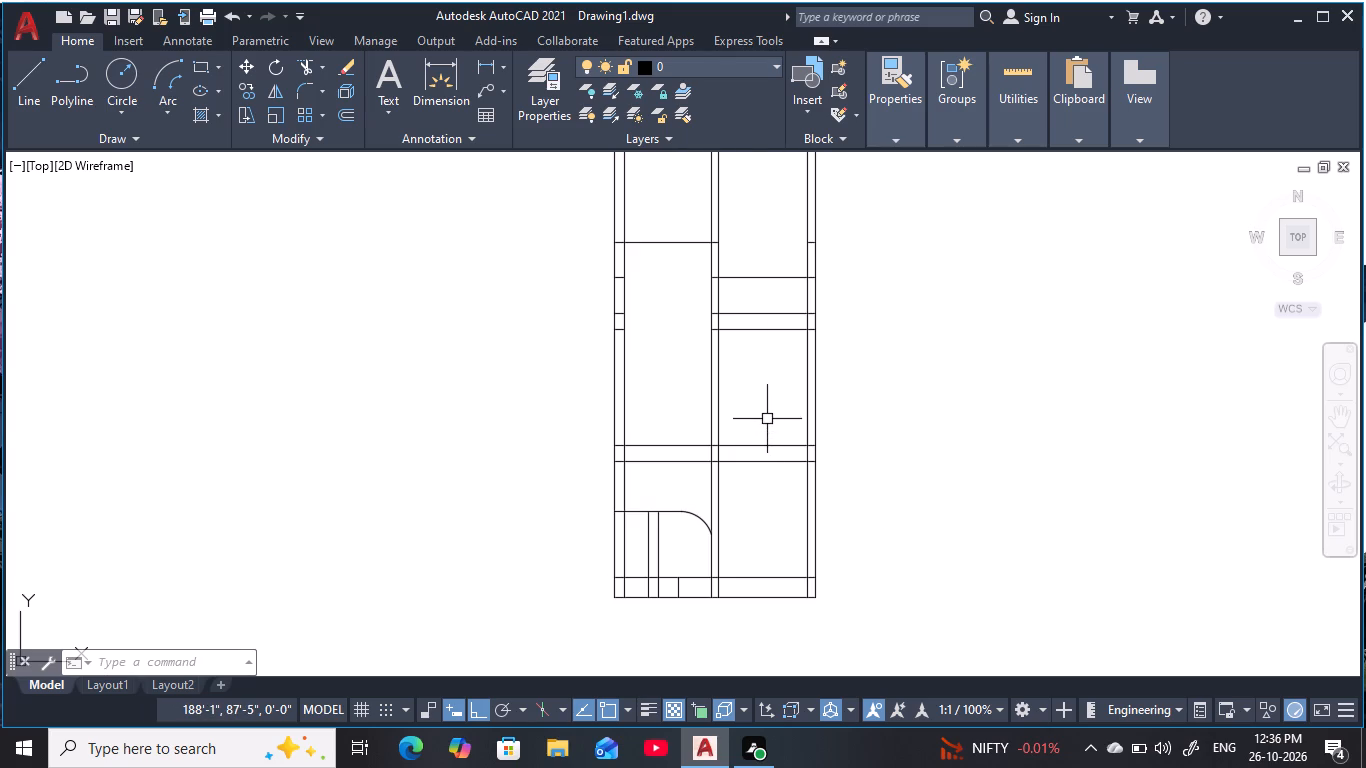
middle_drag(762, 419, 738, 456)
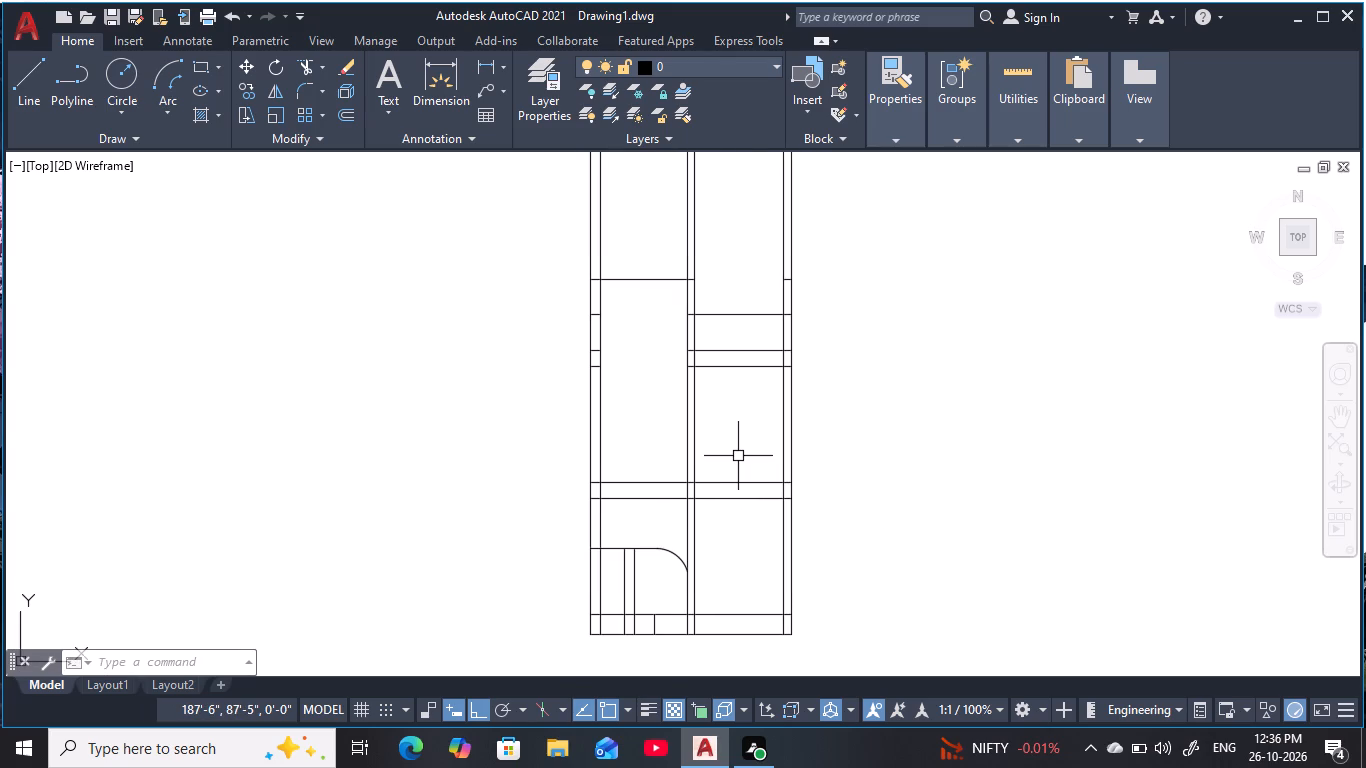
scroll(738, 456, up, 1)
middle_drag(730, 457, 668, 436)
key(Escape)
text(o)
key(space)
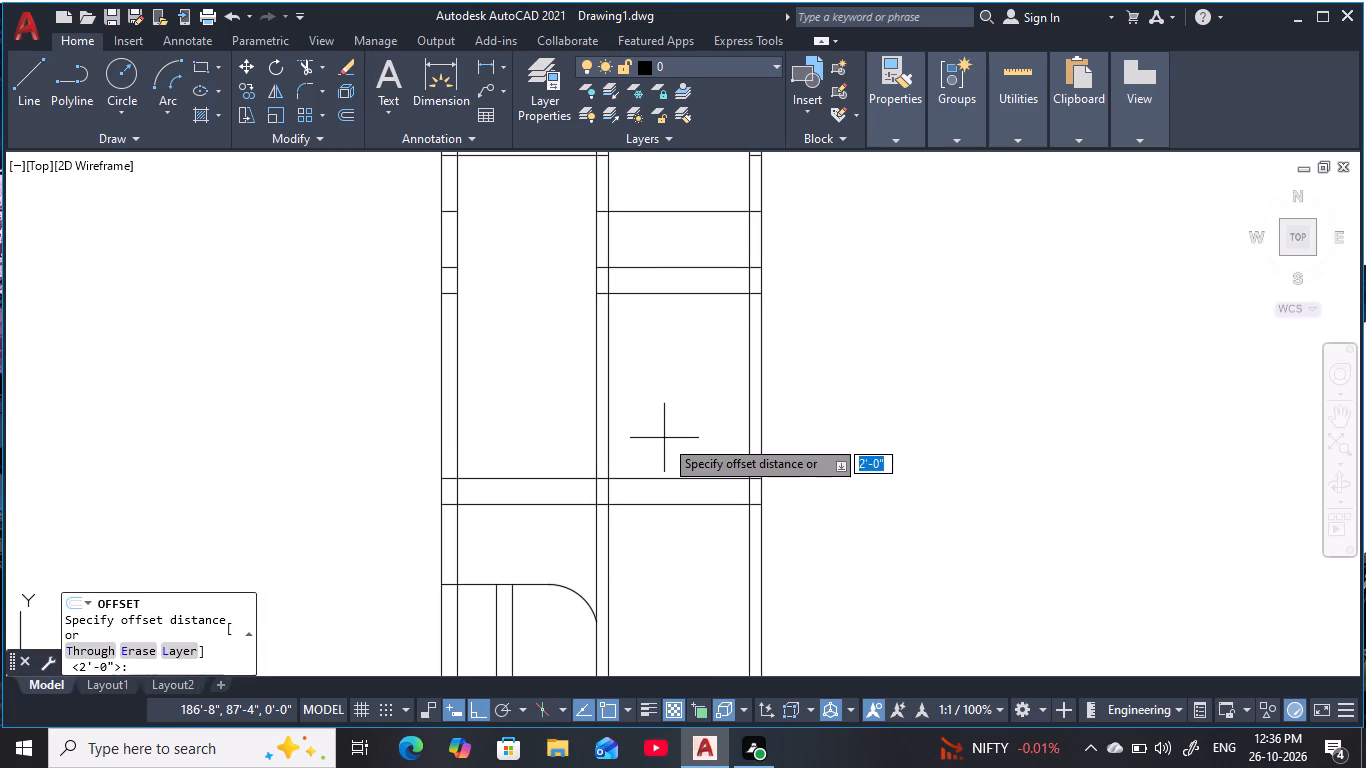
key(1)
text('9)
key(space)
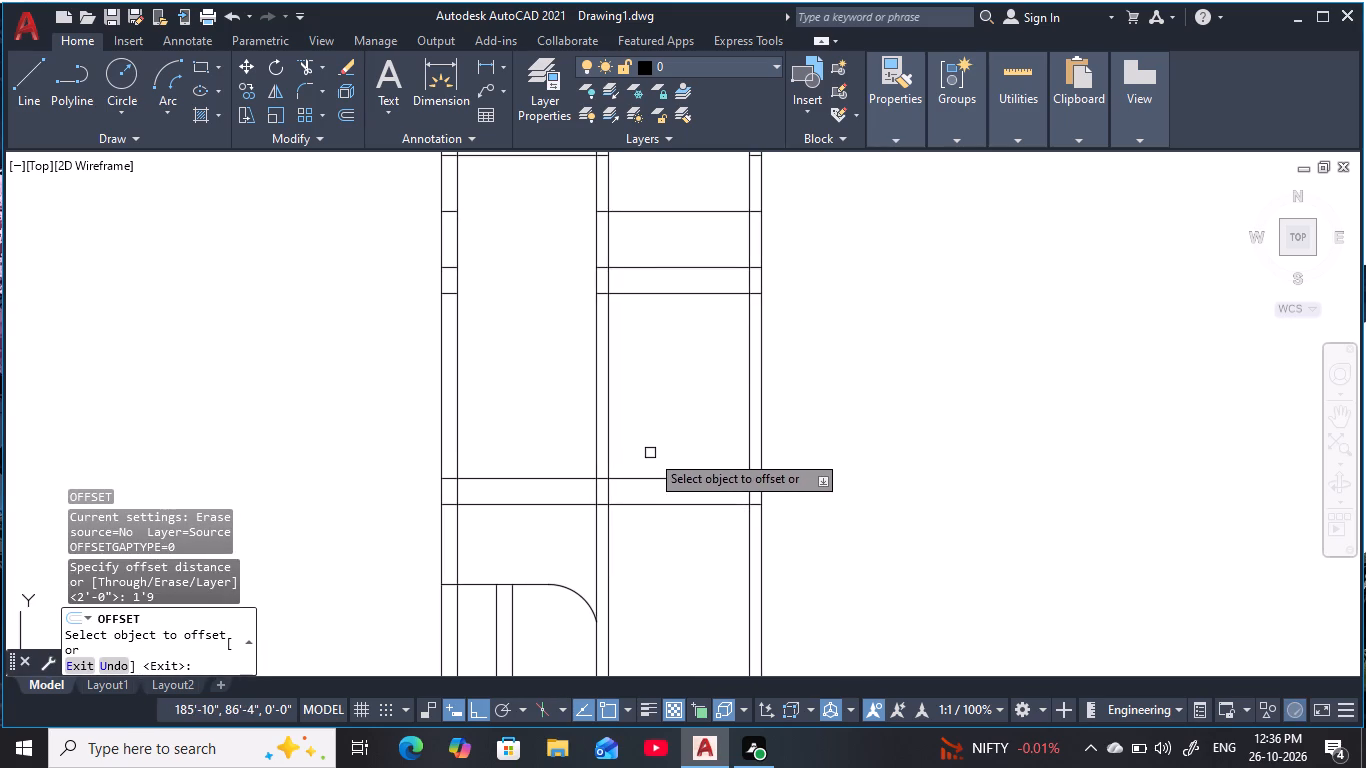
click(611, 465)
click(680, 455)
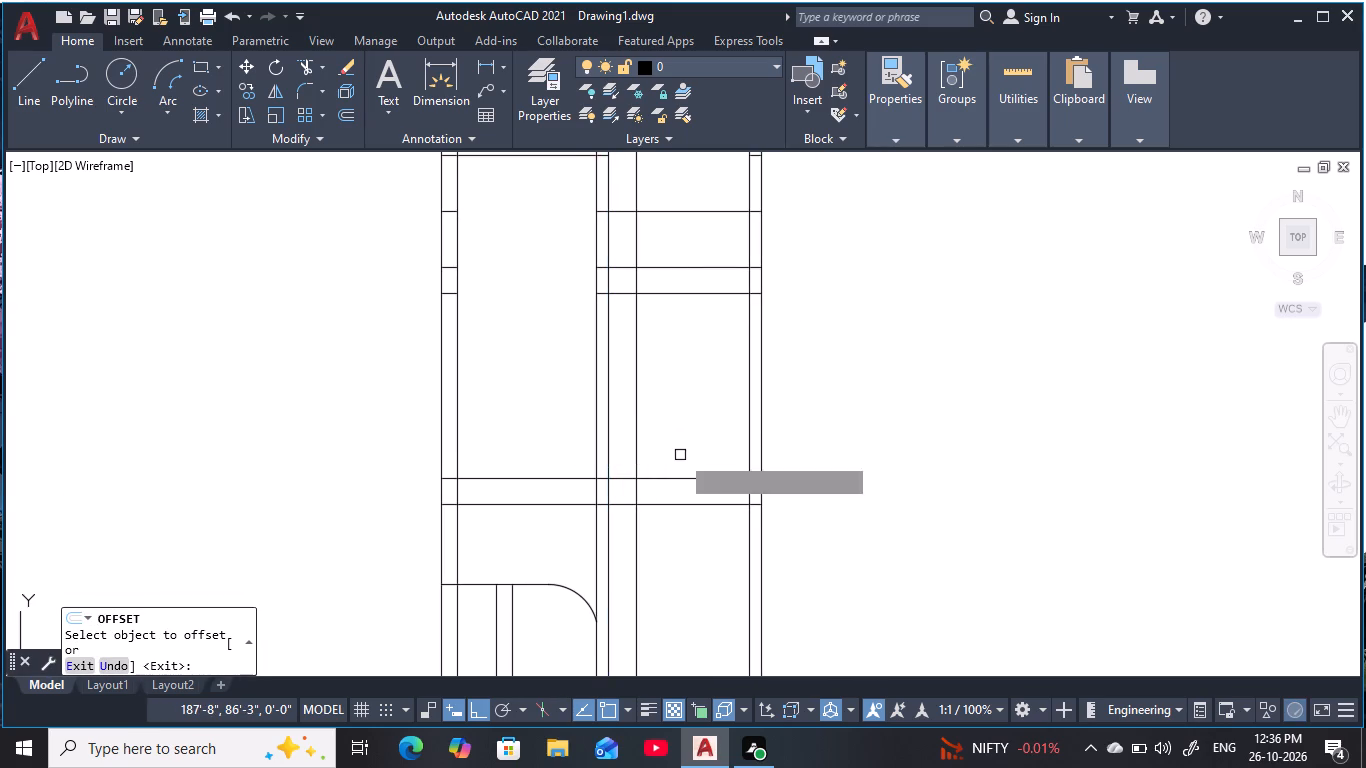
middle_drag(680, 455, 673, 480)
key(Escape)
key(Escape)
key(Escape)
key(Escape)
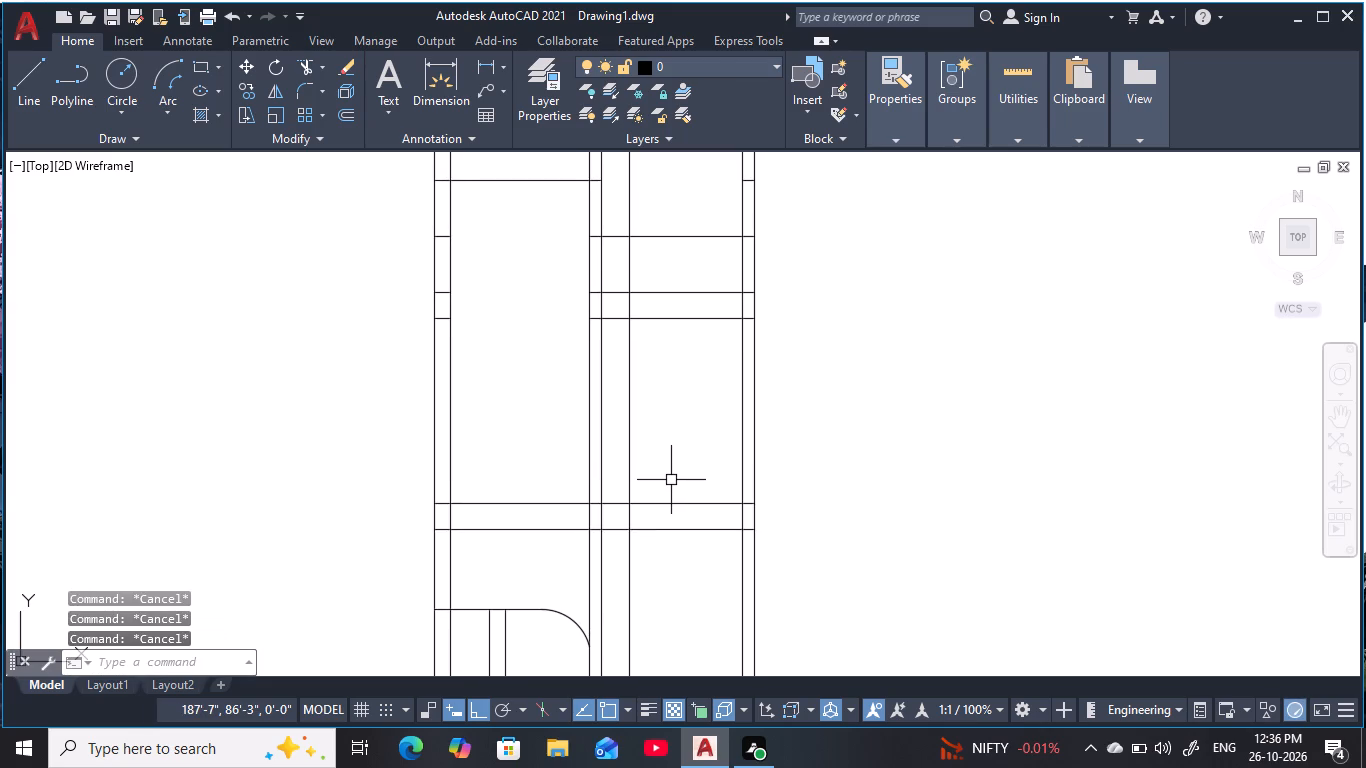
Trim the 1'9" offset line where it crosses the first storey's upper and lower horizontal bands in the right bay.
text(tr)
key(space)
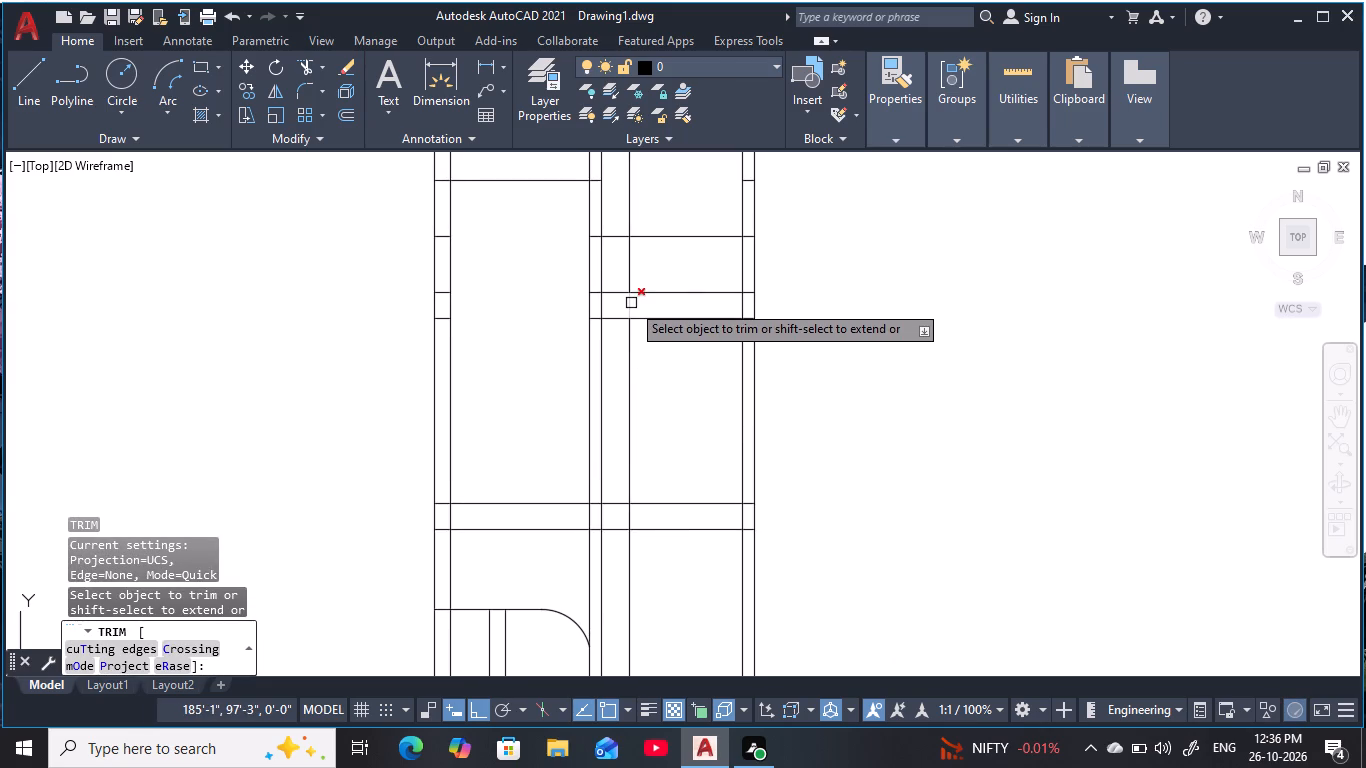
click(631, 303)
click(629, 518)
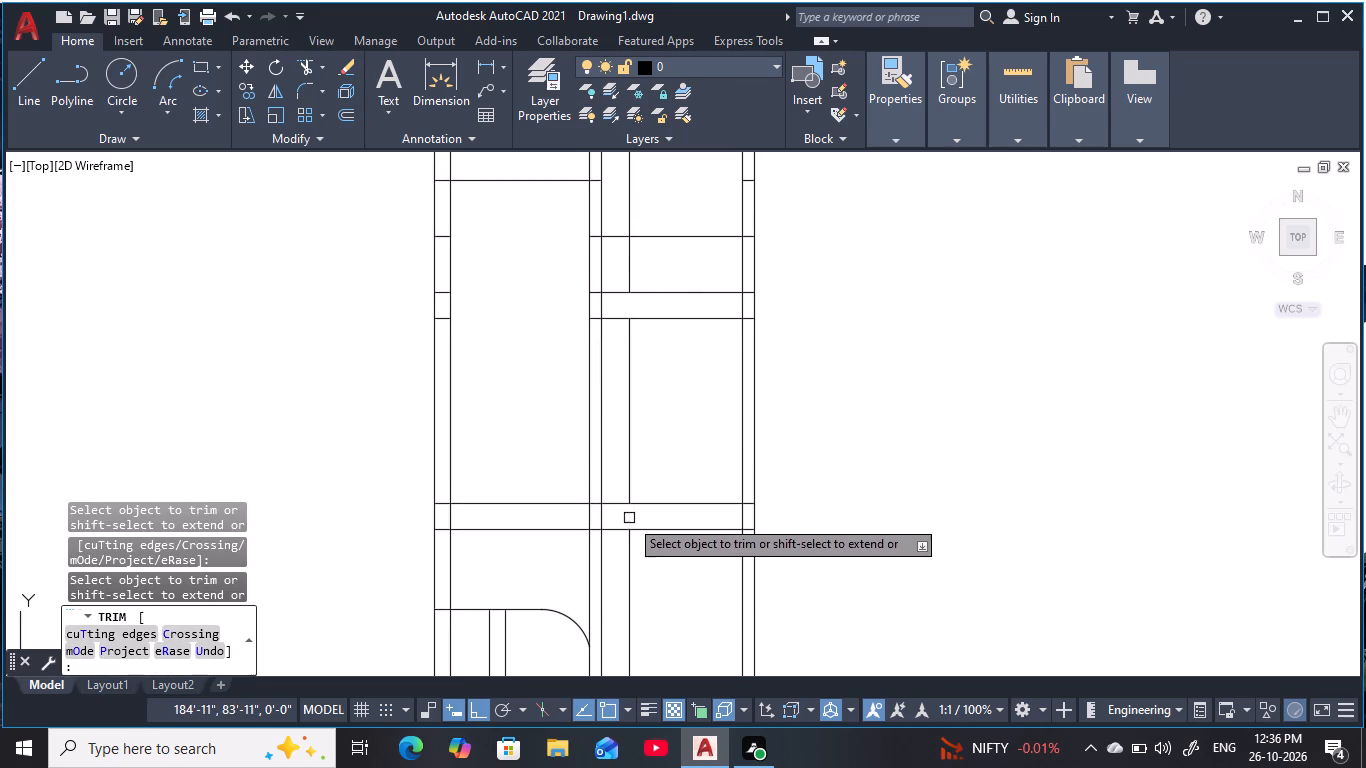
key(Escape)
key(Escape)
Erase the 1'9" offset line's leftover pieces below the lower band and above the upper band, keeping the first-storey part.
click(649, 623)
click(604, 578)
text(e)
key(space)
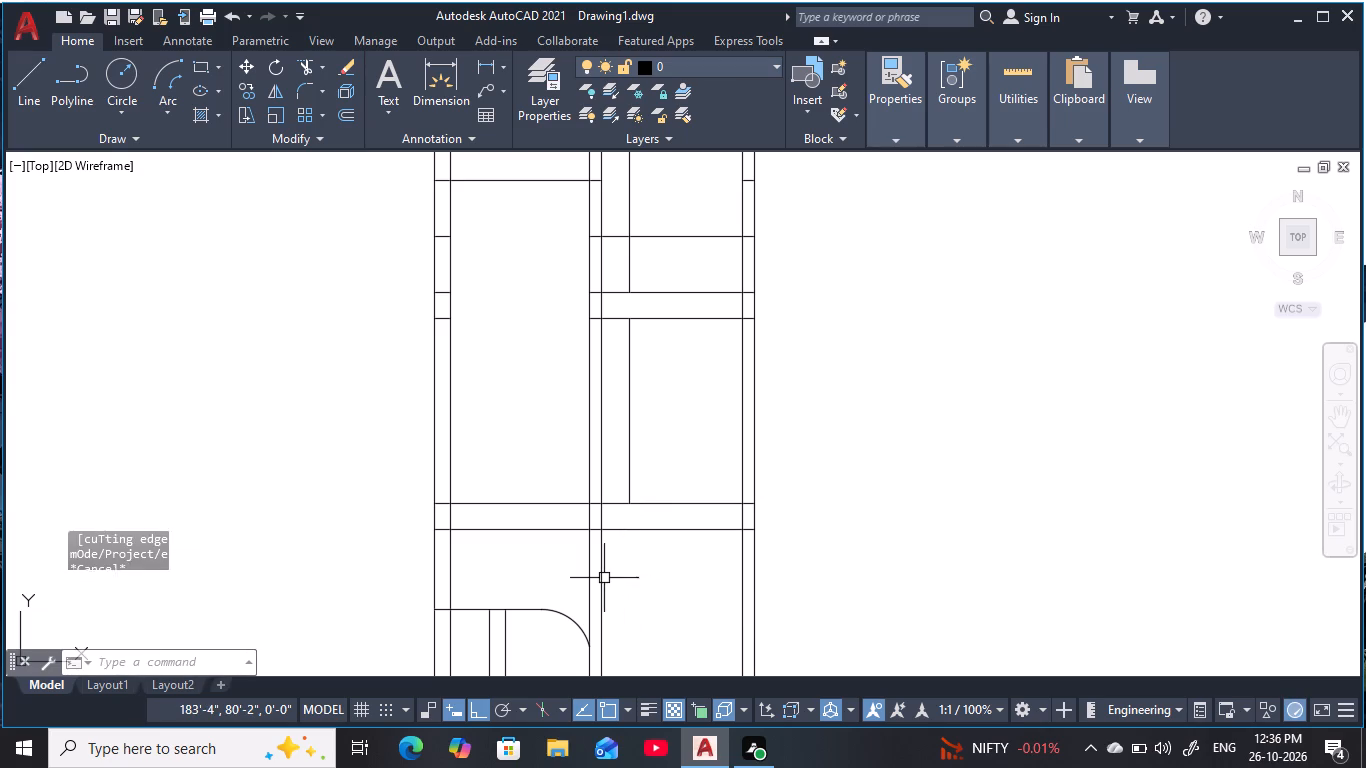
click(657, 278)
click(624, 257)
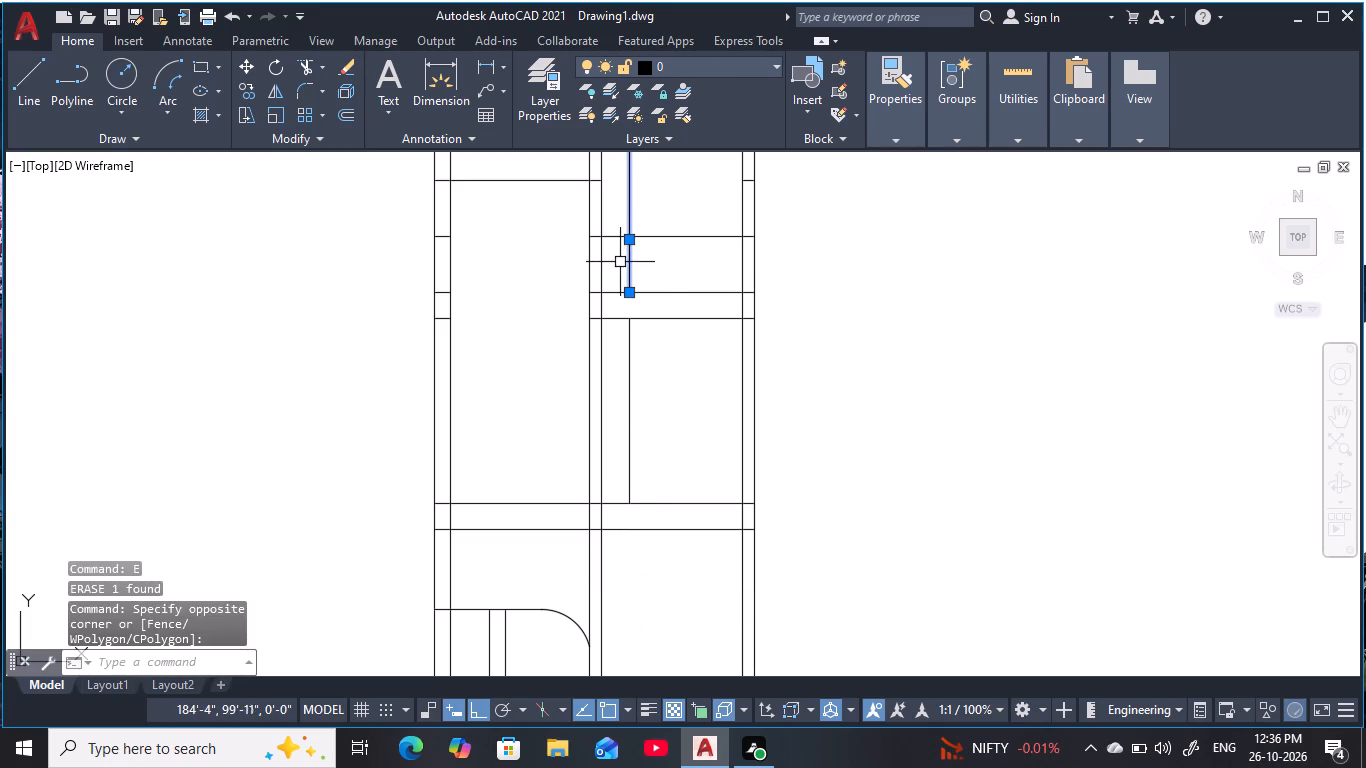
key(e)
key(space)
Trim the vertical wall lines that extend above the elevation's top level line, using a fence across all of them.
middle_drag(660, 458, 677, 591)
scroll(677, 591, up, 1)
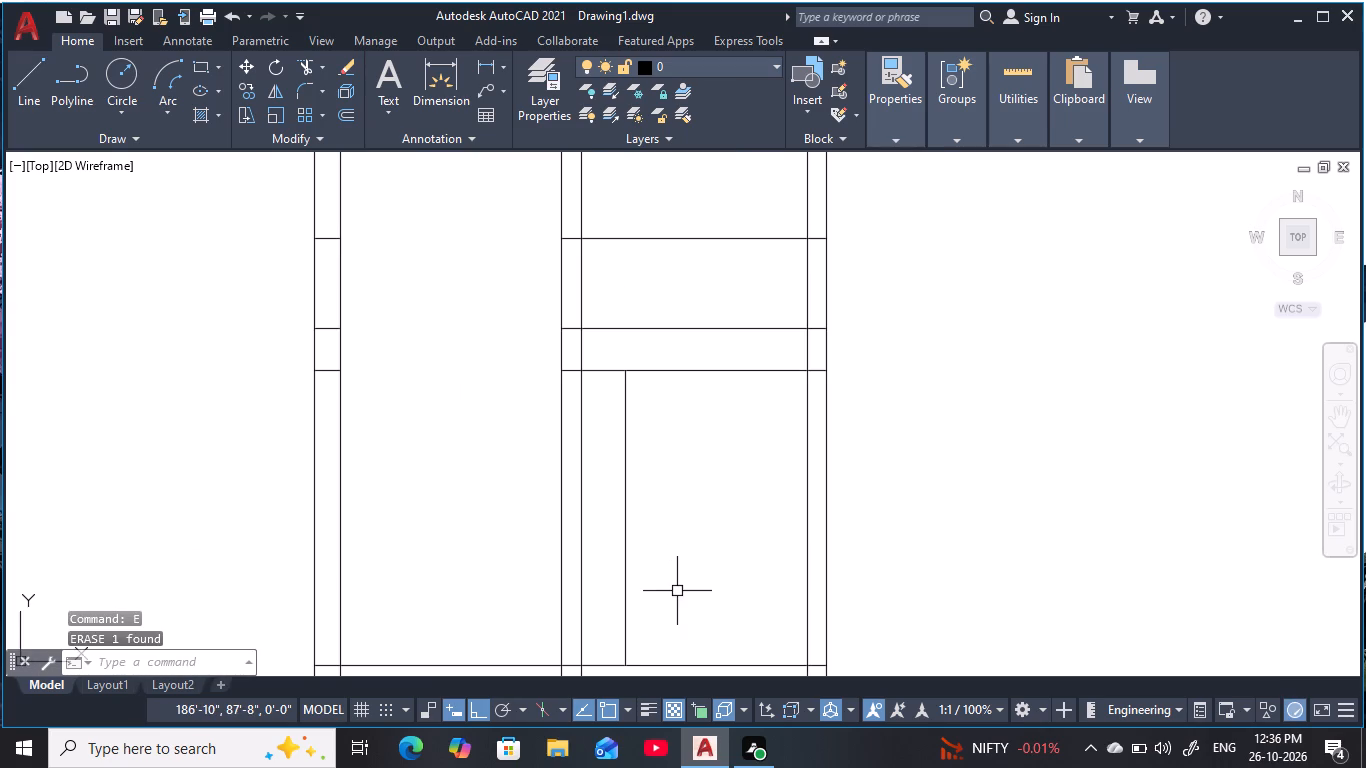
key(t)
key(r)
key(space)
scroll(774, 222, down, 2)
middle_drag(771, 227, 762, 470)
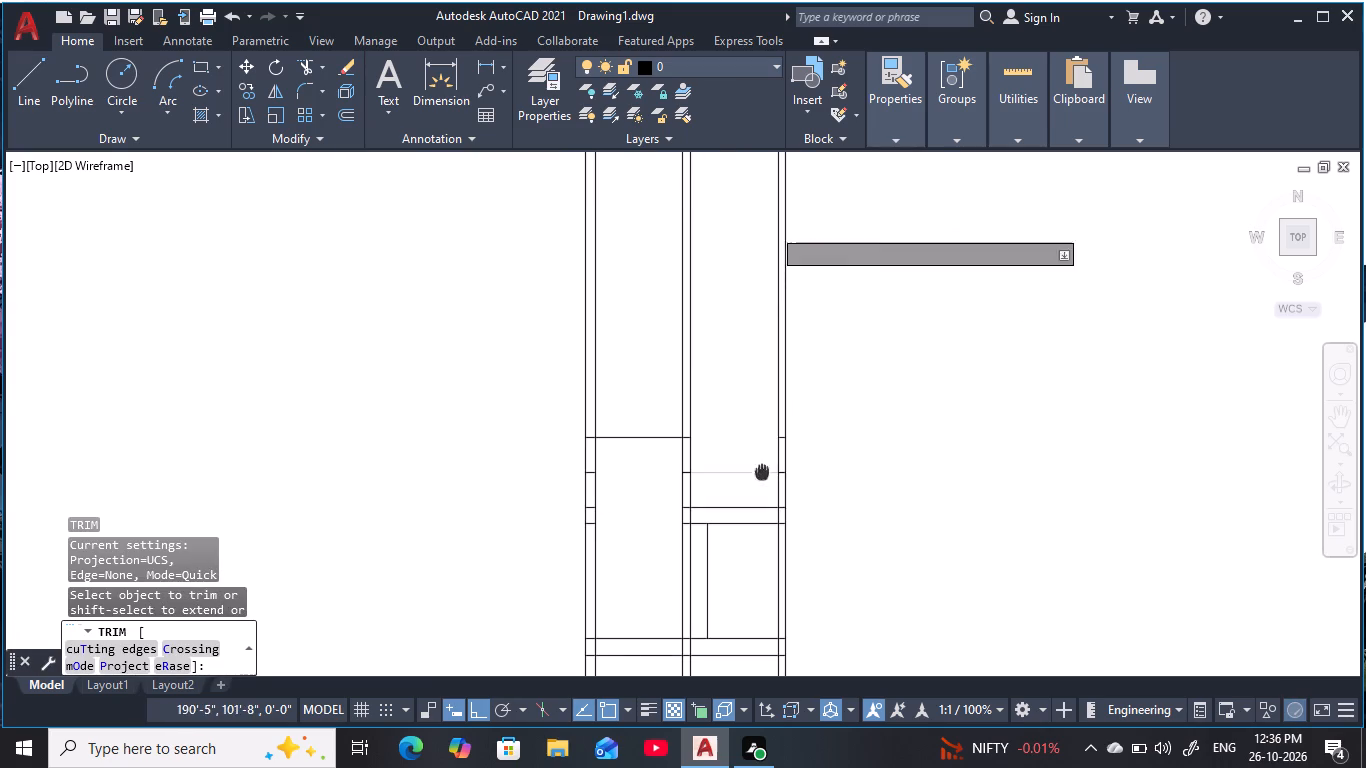
drag(836, 374, 572, 350)
scroll(832, 598, up, 2)
middle_drag(817, 582, 1041, 480)
key(Escape)
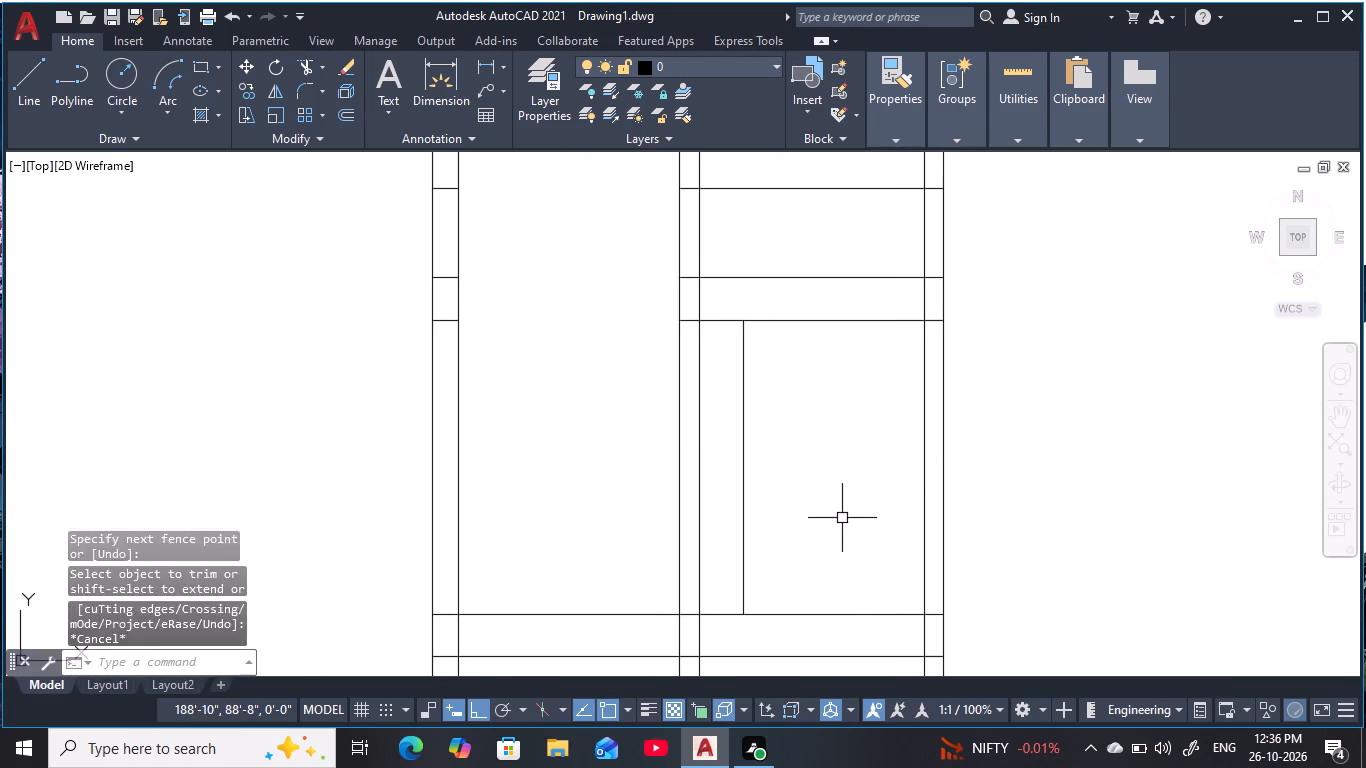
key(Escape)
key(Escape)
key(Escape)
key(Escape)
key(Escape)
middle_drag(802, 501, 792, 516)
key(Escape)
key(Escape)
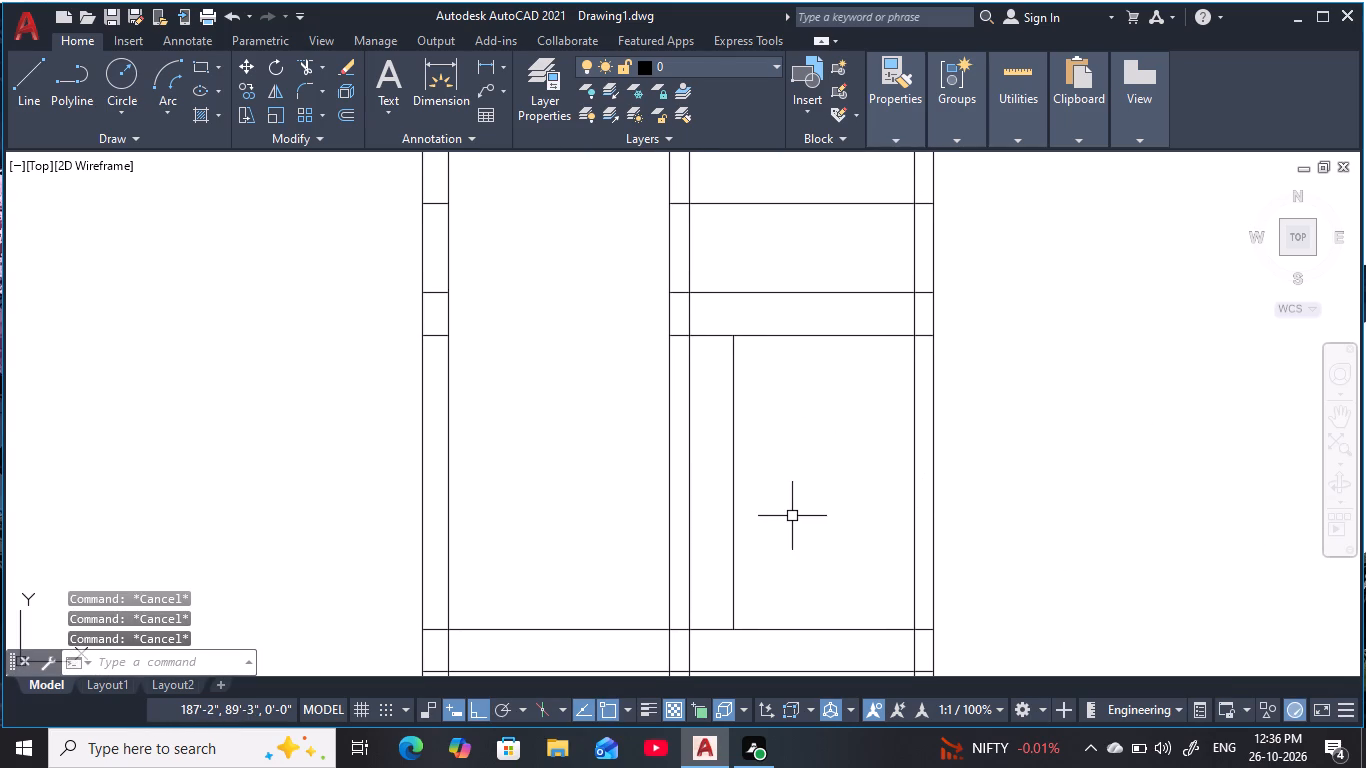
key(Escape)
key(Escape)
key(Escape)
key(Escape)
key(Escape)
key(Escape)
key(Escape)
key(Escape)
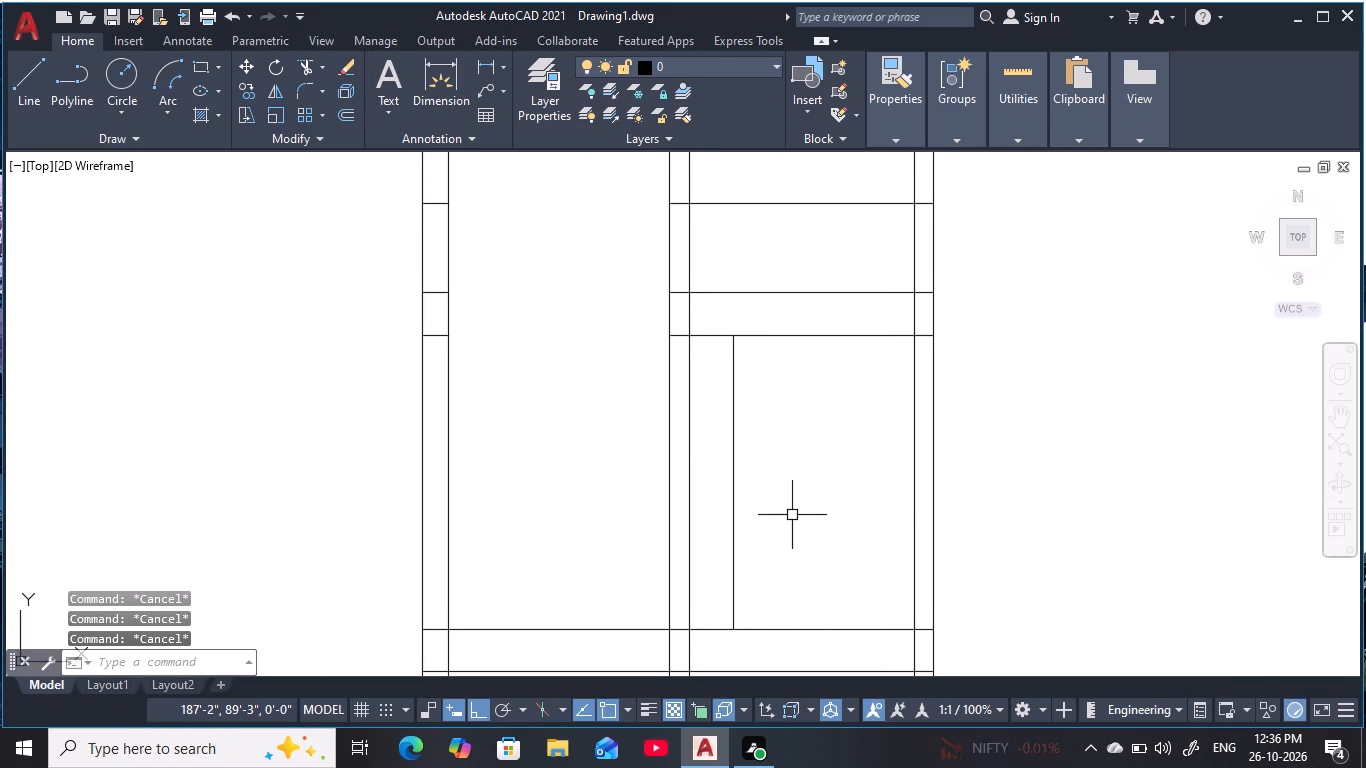
Offset the outer right wall's inner line 1'6" inward into the right bay.
text(o)
key(space)
text(1')
text(6)
key(space)
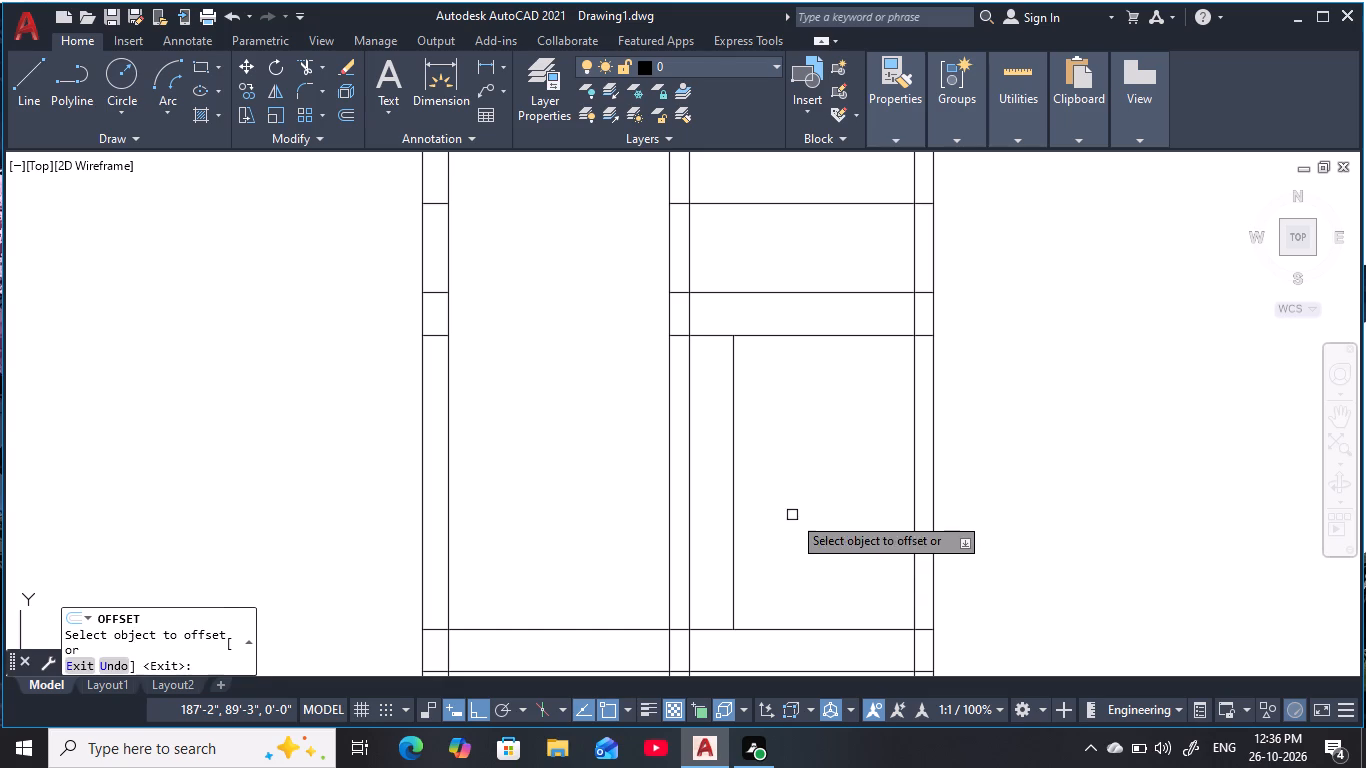
click(917, 548)
click(820, 561)
key(Escape)
key(Escape)
key(Escape)
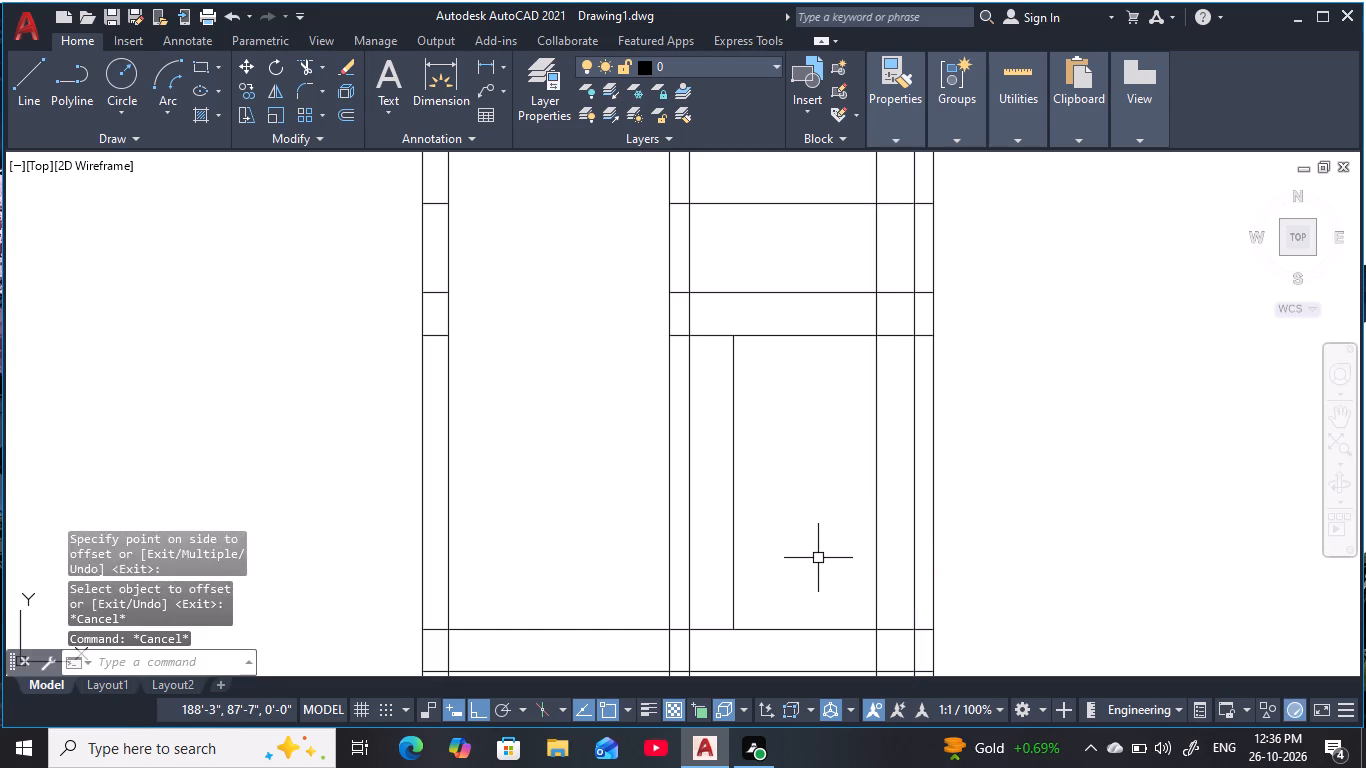
key(Escape)
key(Escape)
key(Escape)
Trim the 1'6" offset line where it crosses the horizontal bands above and below the first-storey right bay.
key(t)
key(r)
key(space)
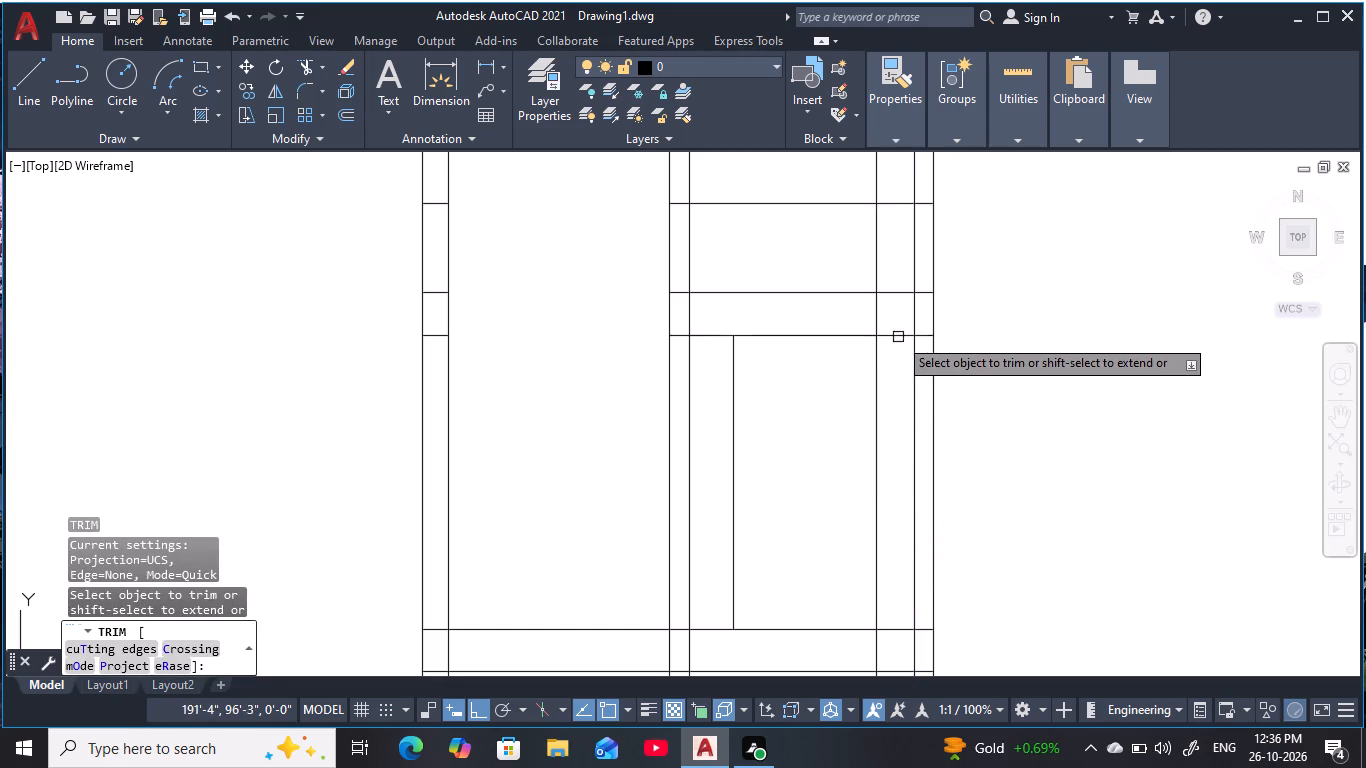
click(876, 313)
click(874, 653)
key(Escape)
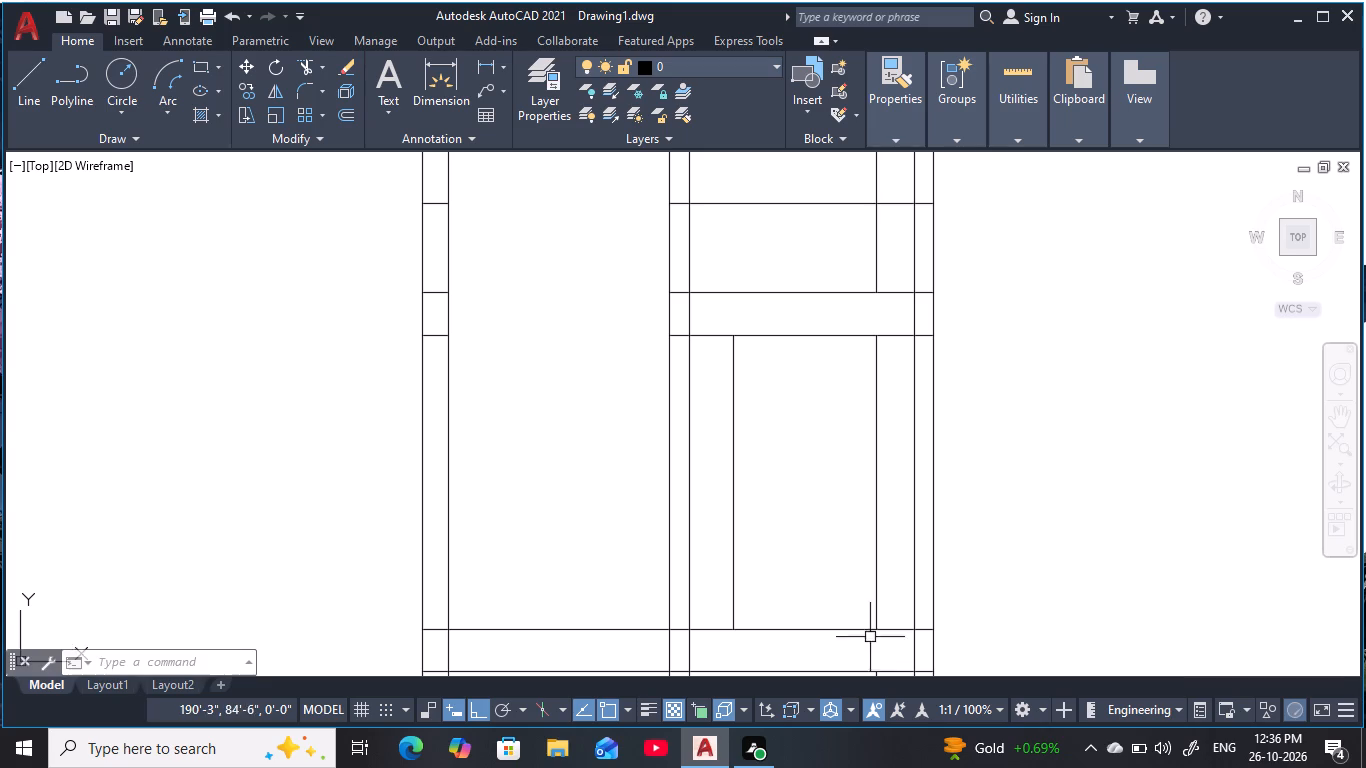
key(Escape)
key(Escape)
key(Escape)
Erase the 1'6" offset line's leftover pieces above the upper band and below the lower band.
click(876, 236)
middle_drag(896, 547, 899, 474)
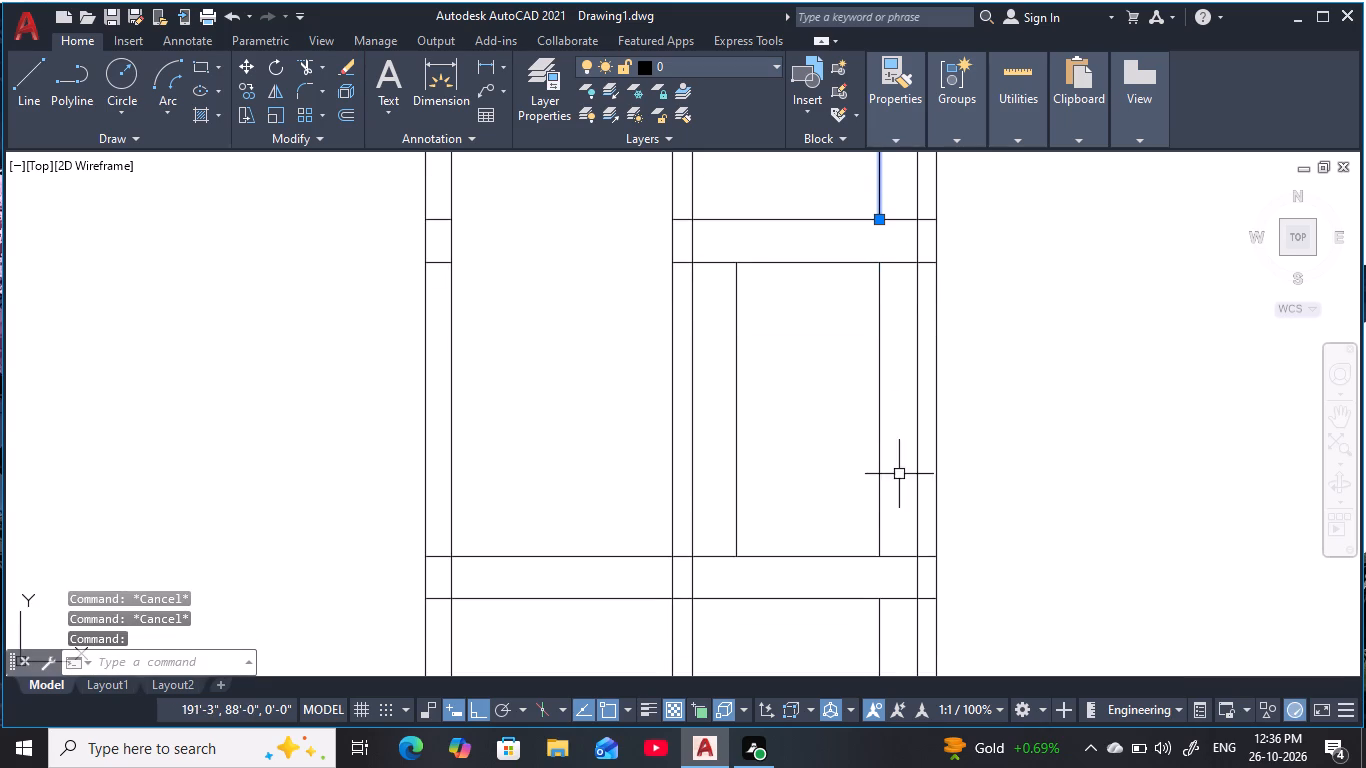
click(884, 645)
click(866, 642)
text(e)
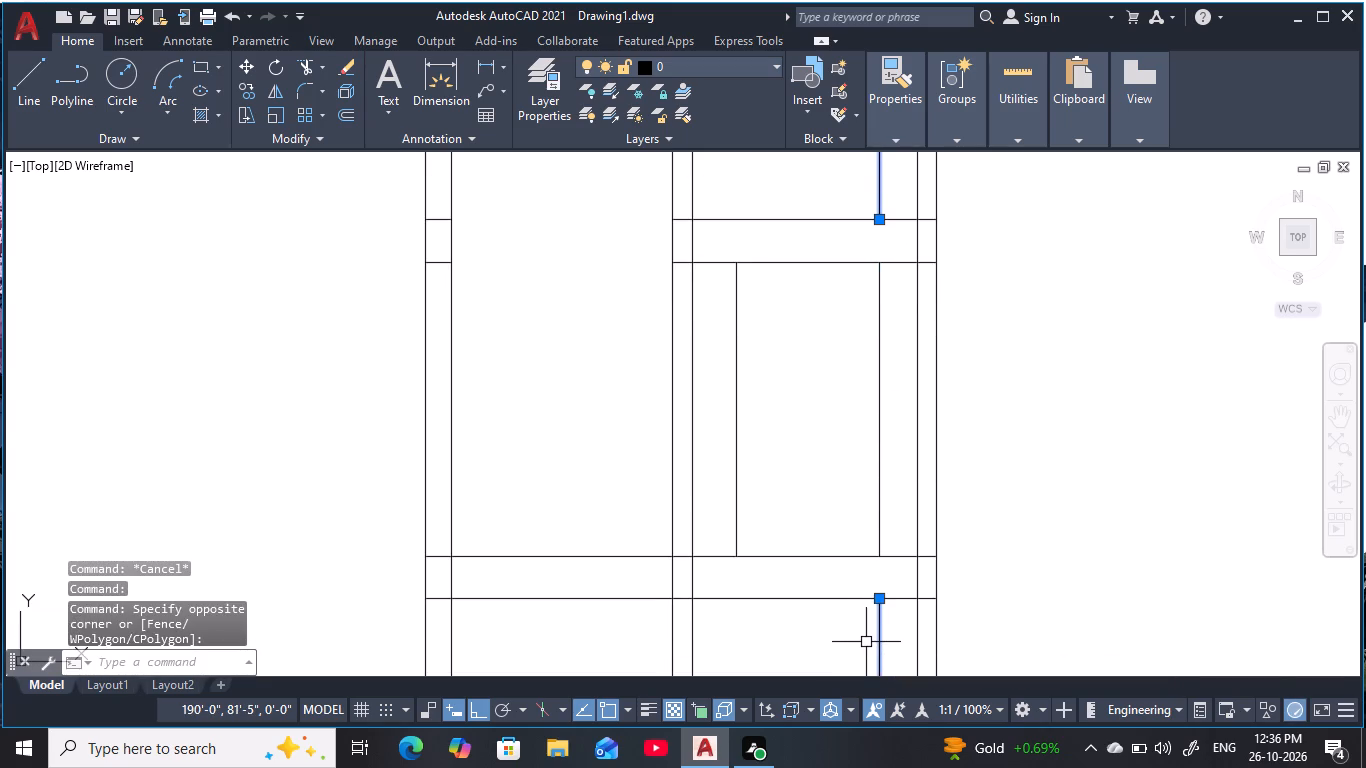
key(space)
key(Escape)
key(Escape)
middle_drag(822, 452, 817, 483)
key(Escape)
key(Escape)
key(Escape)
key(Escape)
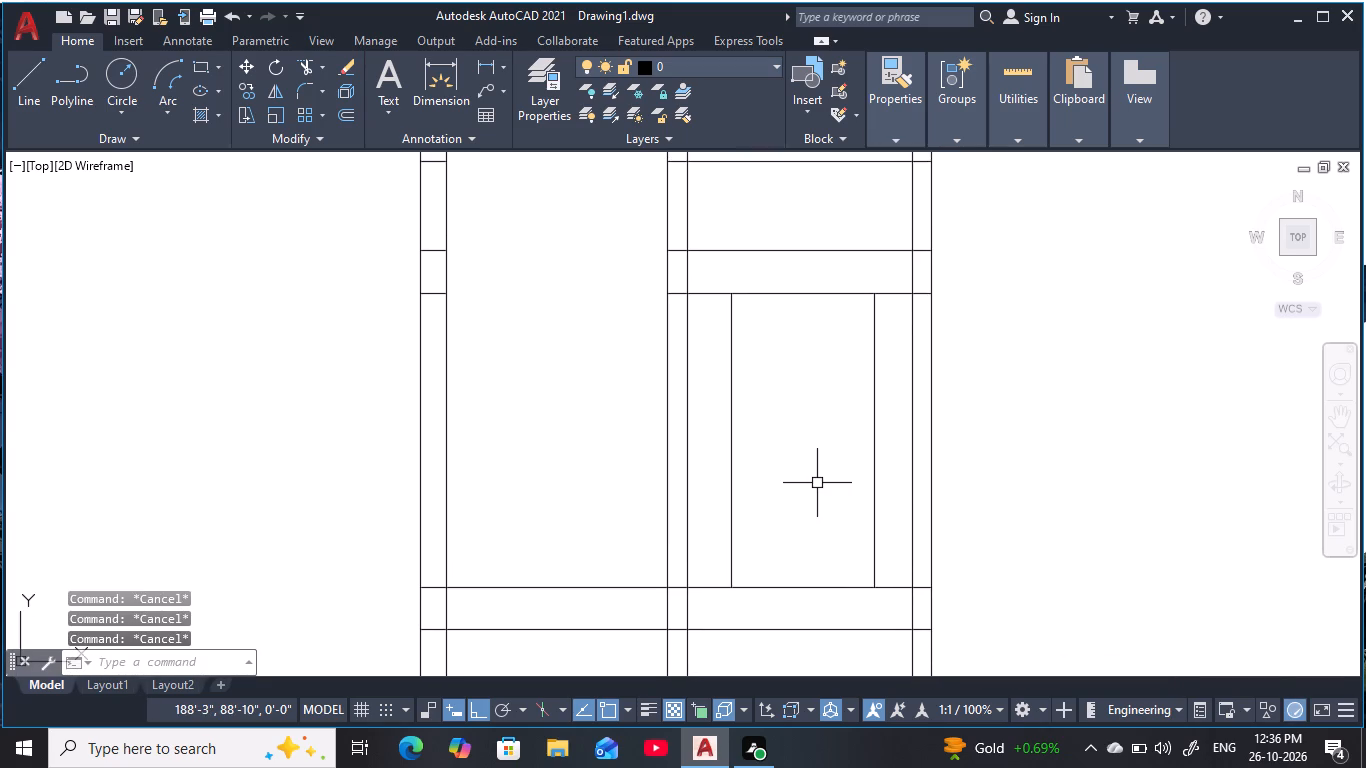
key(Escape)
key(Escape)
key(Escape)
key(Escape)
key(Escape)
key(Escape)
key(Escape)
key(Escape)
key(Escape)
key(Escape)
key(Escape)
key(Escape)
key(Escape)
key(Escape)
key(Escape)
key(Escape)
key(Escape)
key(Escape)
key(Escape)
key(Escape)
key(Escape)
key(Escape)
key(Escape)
Offset the lower line of the band above the first-storey right bay 2' downward into the bay.
text(o)
key(space)
text(2')
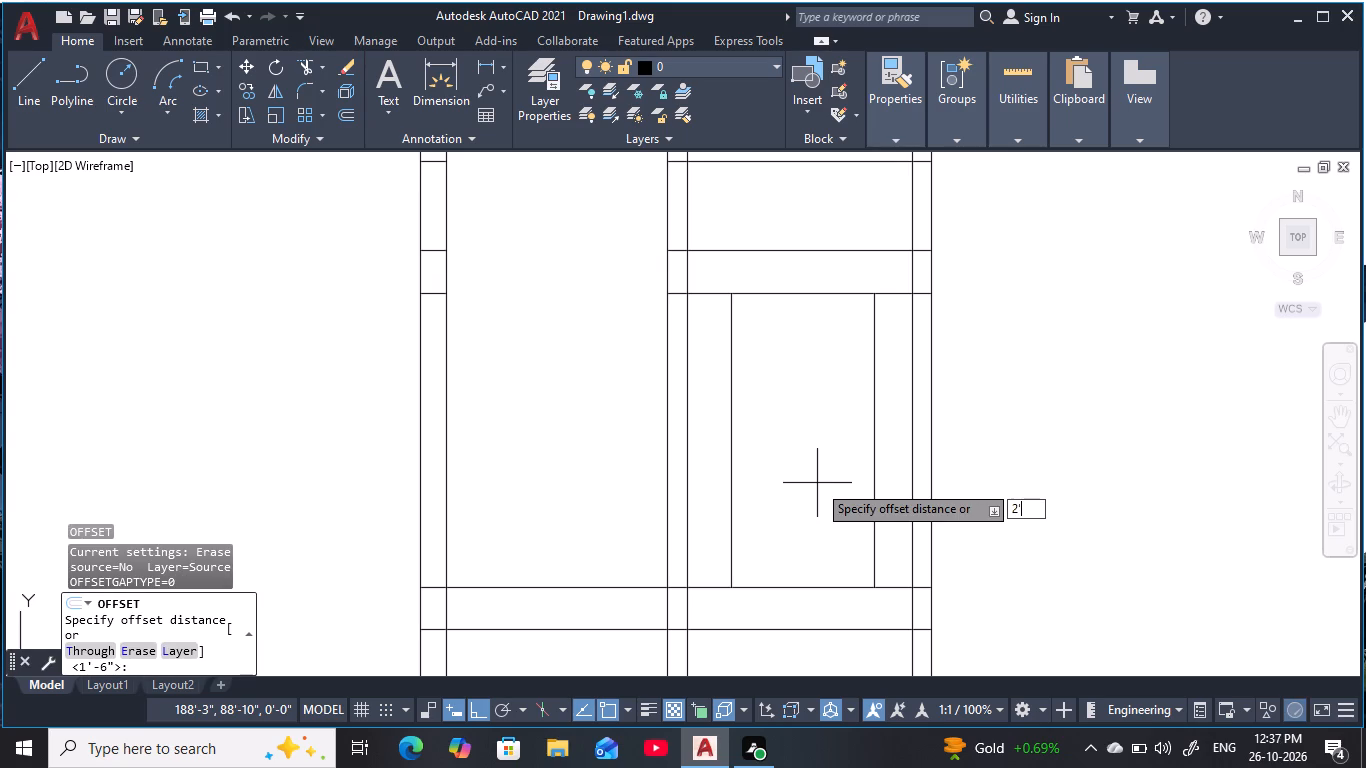
key(space)
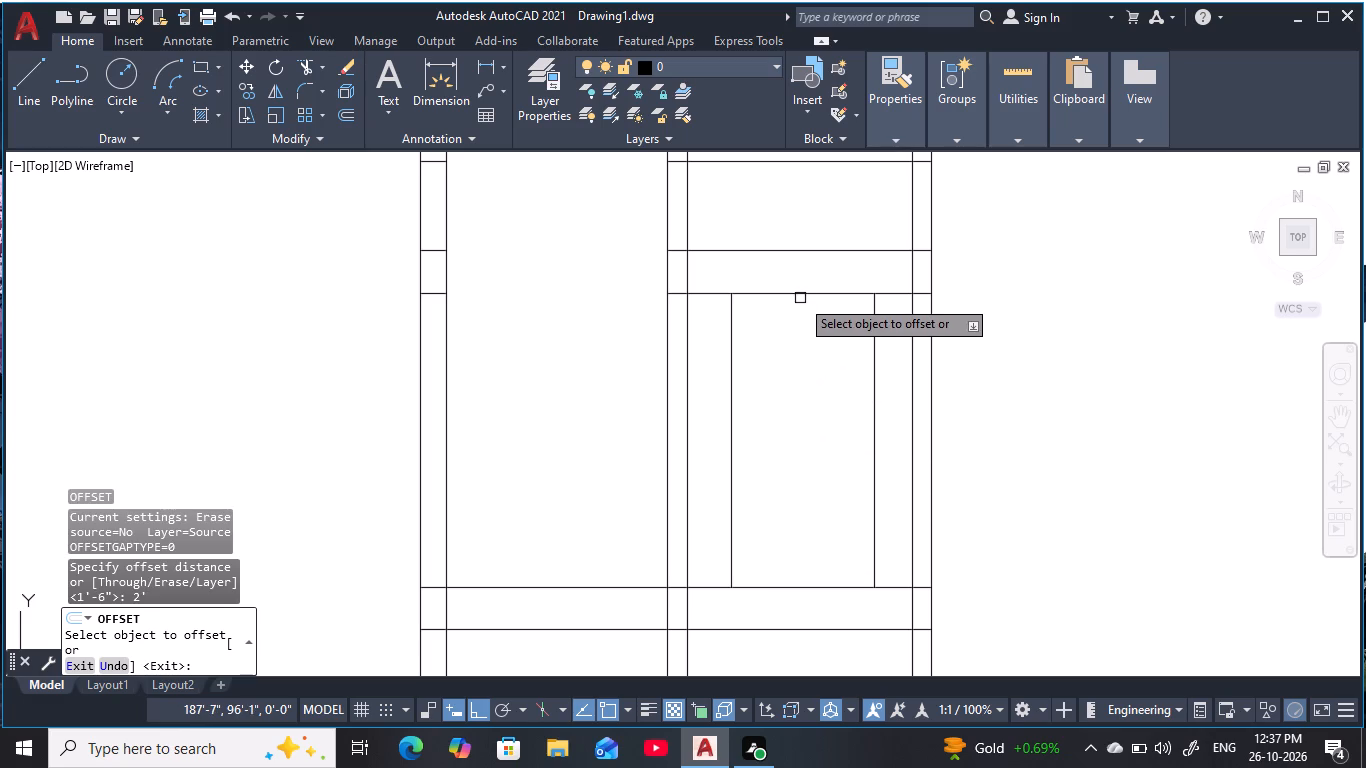
click(800, 297)
click(840, 459)
key(Escape)
key(Escape)
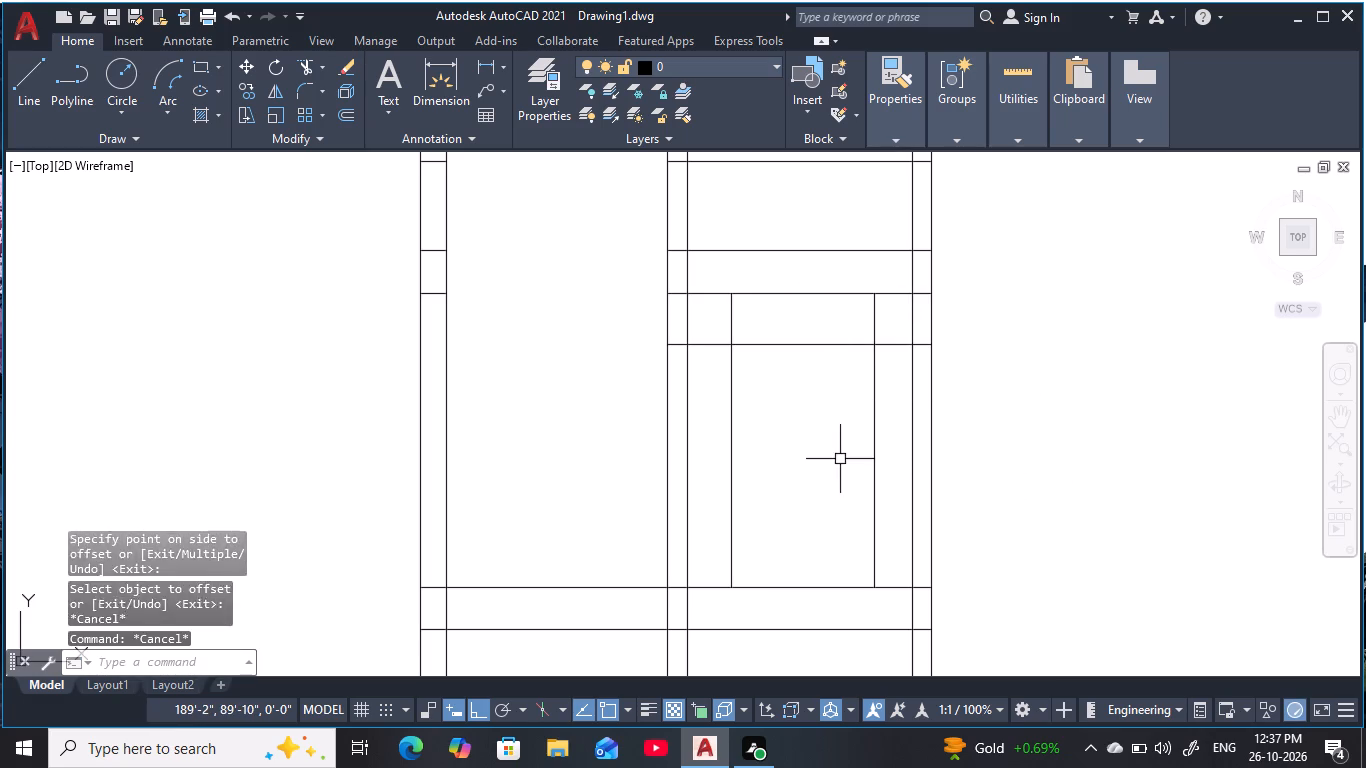
key(Escape)
key(Escape)
key(Escape)
Trim the 2' offset line and the two vertical opening lines to their shared corners, forming the right bay's rectangular opening.
text(tr)
key(space)
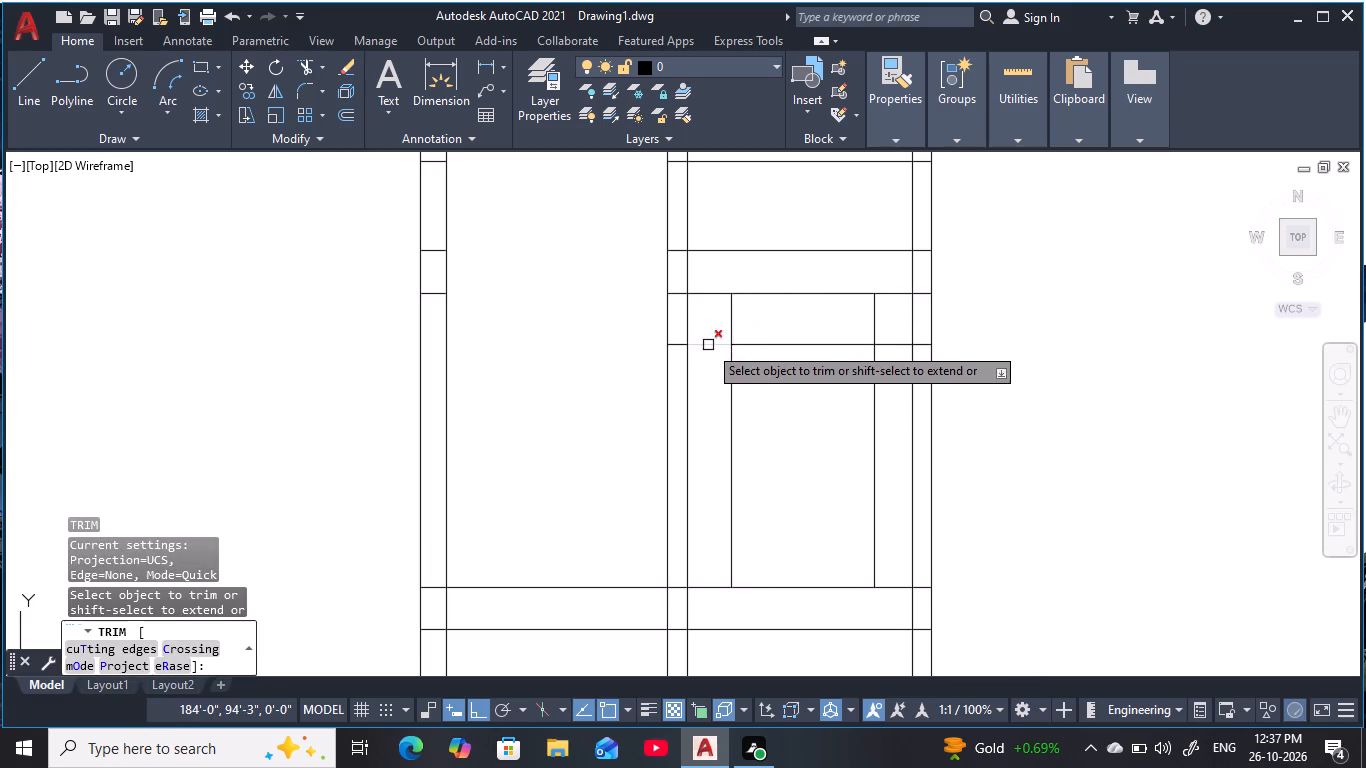
click(708, 345)
click(727, 320)
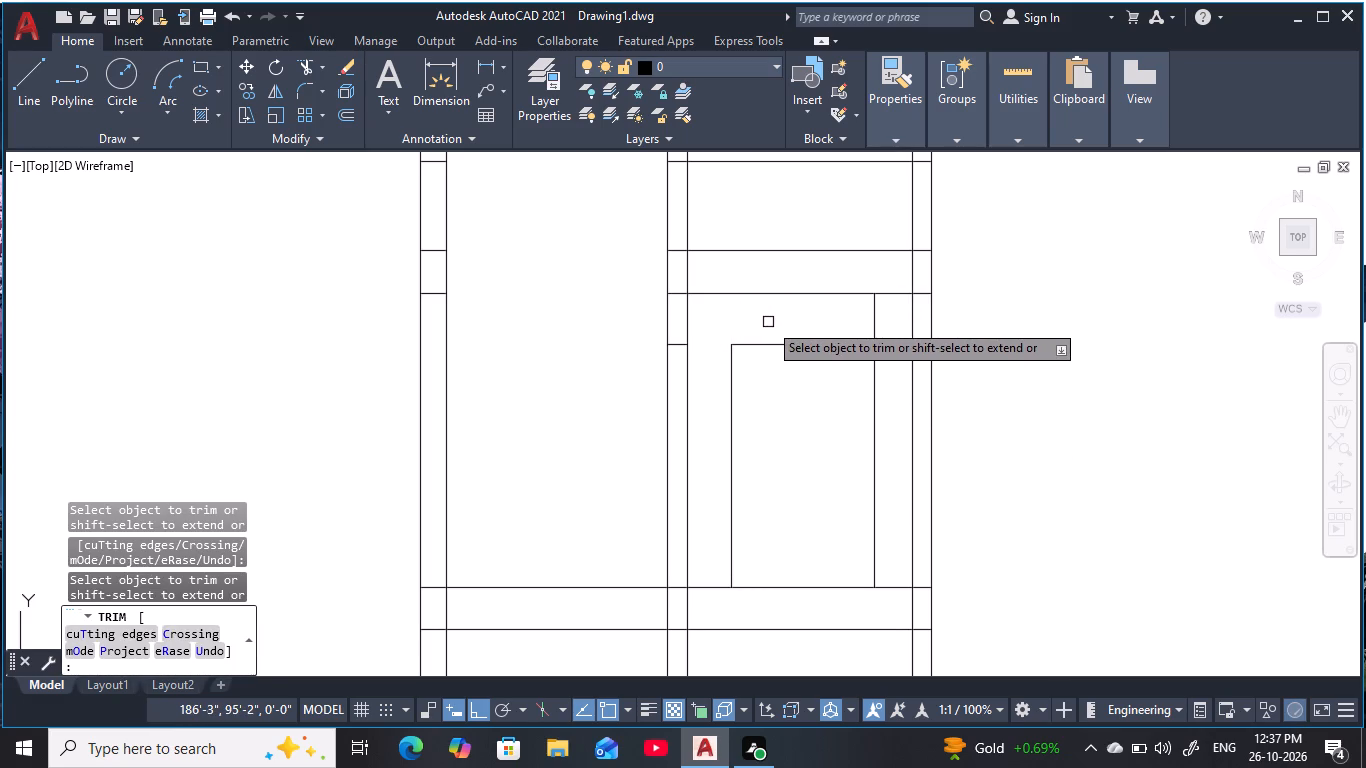
click(873, 333)
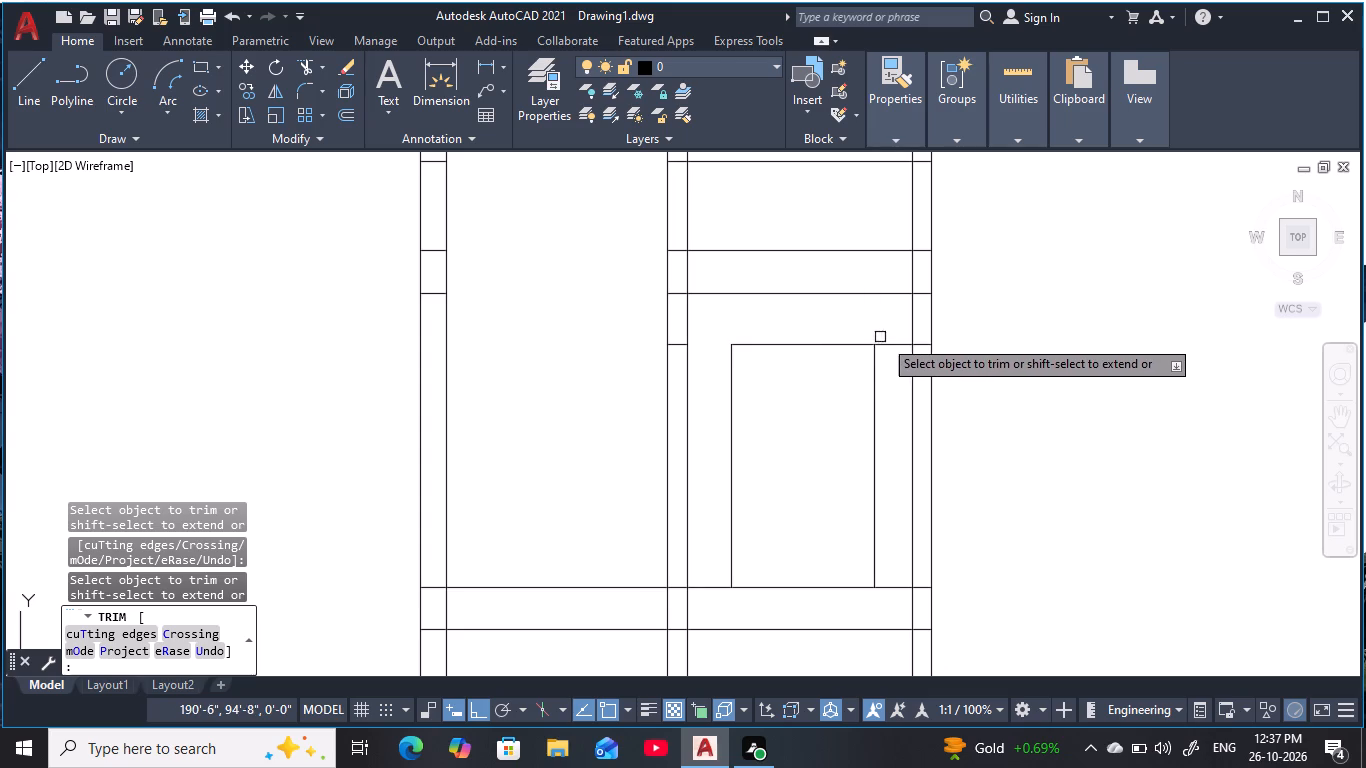
click(892, 345)
key(Escape)
key(Escape)
key(Escape)
key(Escape)
key(Escape)
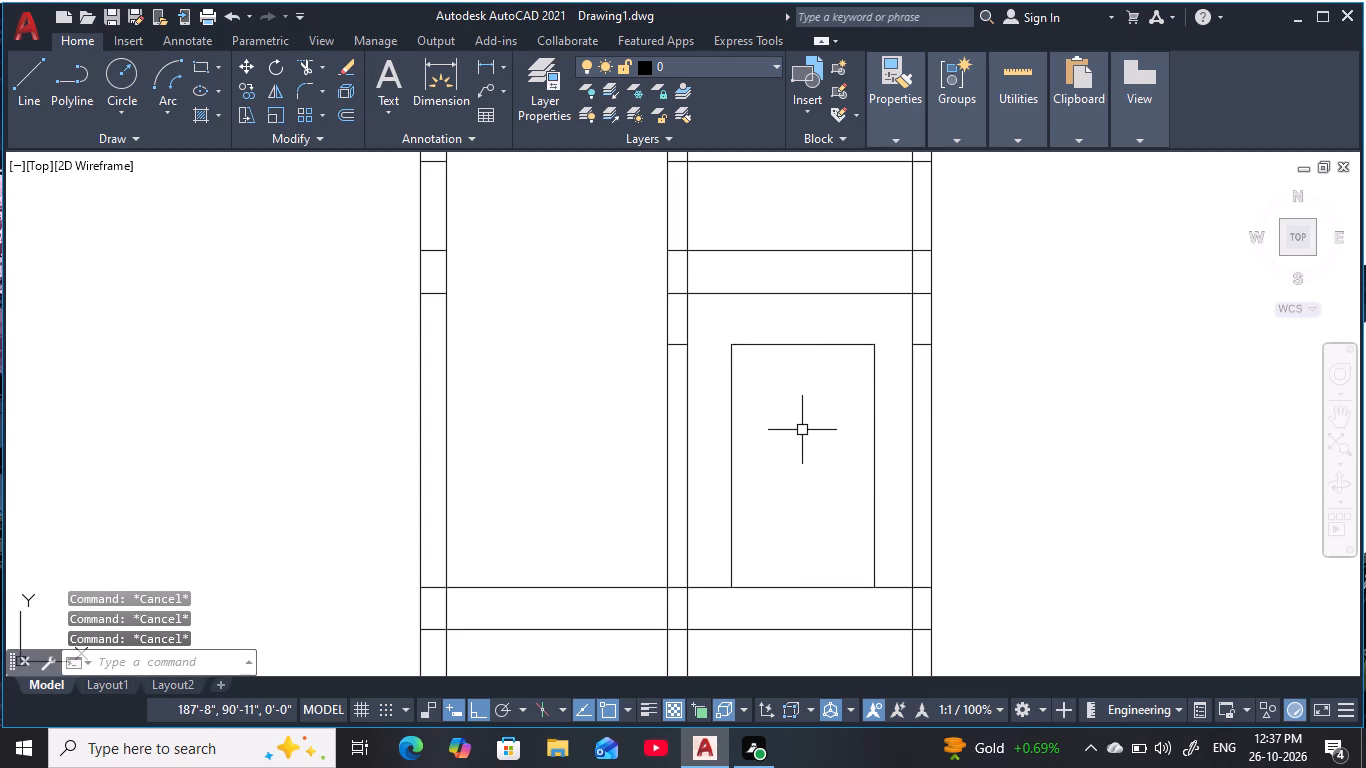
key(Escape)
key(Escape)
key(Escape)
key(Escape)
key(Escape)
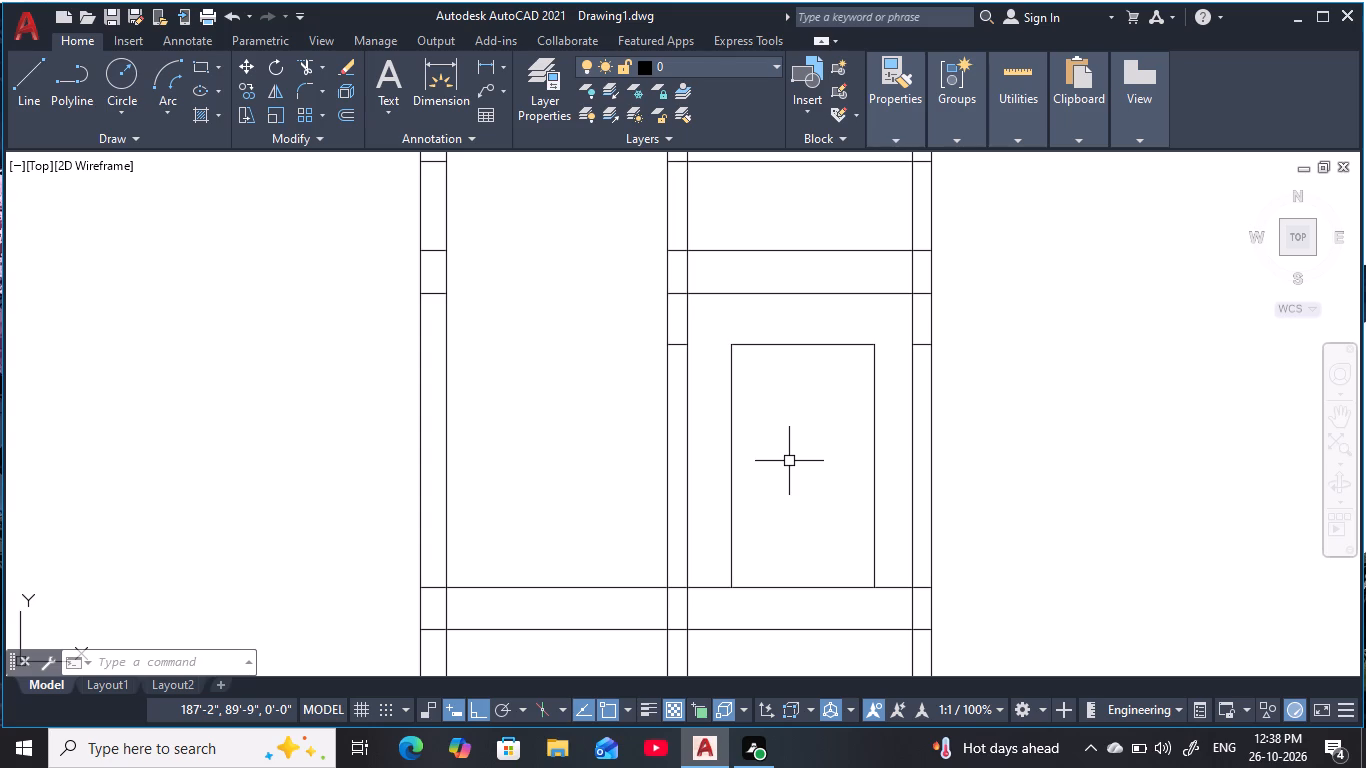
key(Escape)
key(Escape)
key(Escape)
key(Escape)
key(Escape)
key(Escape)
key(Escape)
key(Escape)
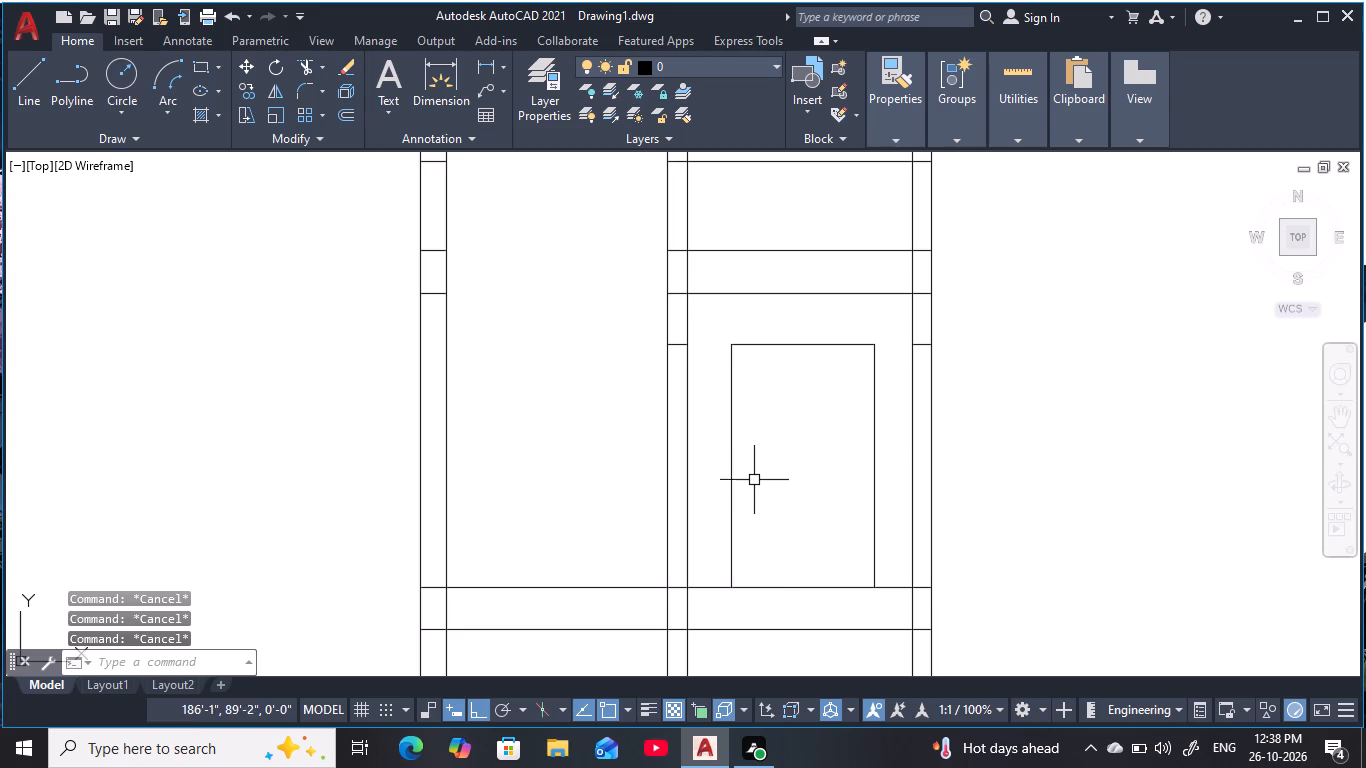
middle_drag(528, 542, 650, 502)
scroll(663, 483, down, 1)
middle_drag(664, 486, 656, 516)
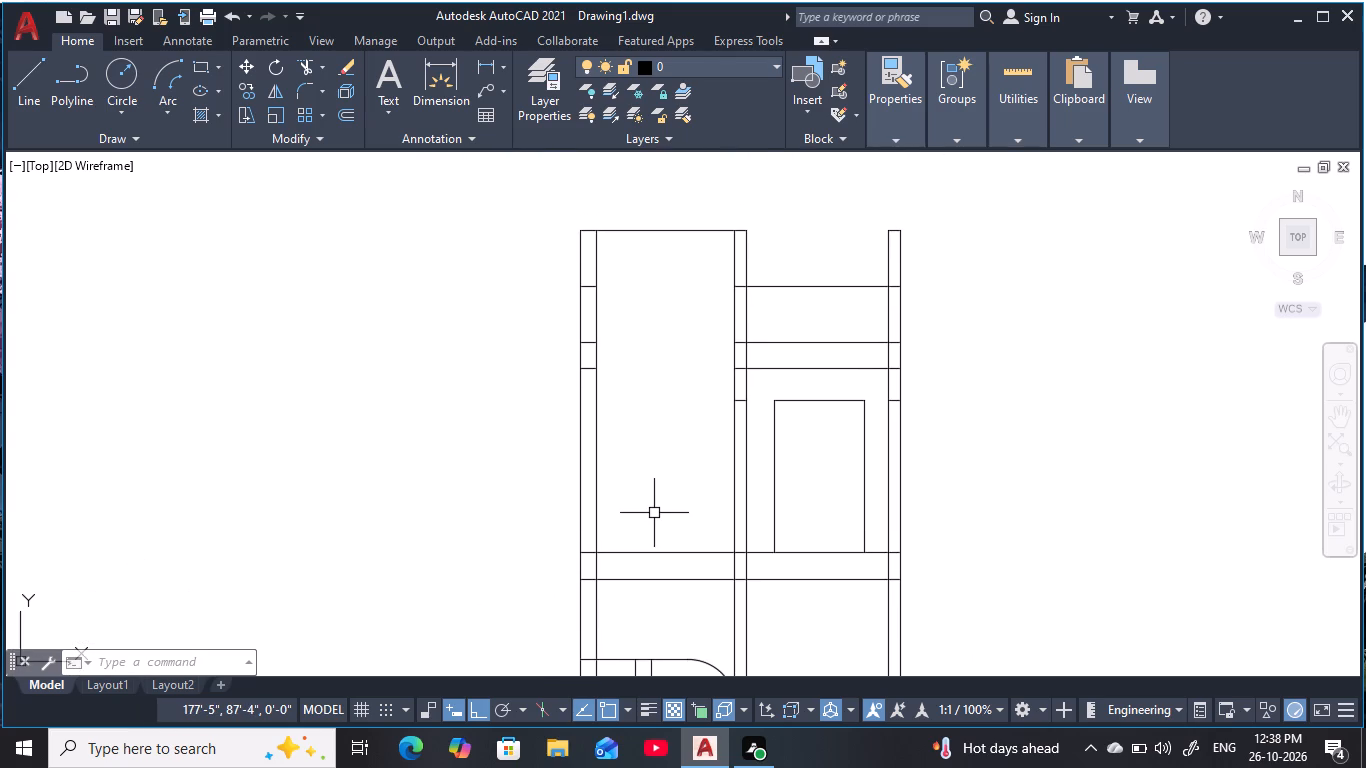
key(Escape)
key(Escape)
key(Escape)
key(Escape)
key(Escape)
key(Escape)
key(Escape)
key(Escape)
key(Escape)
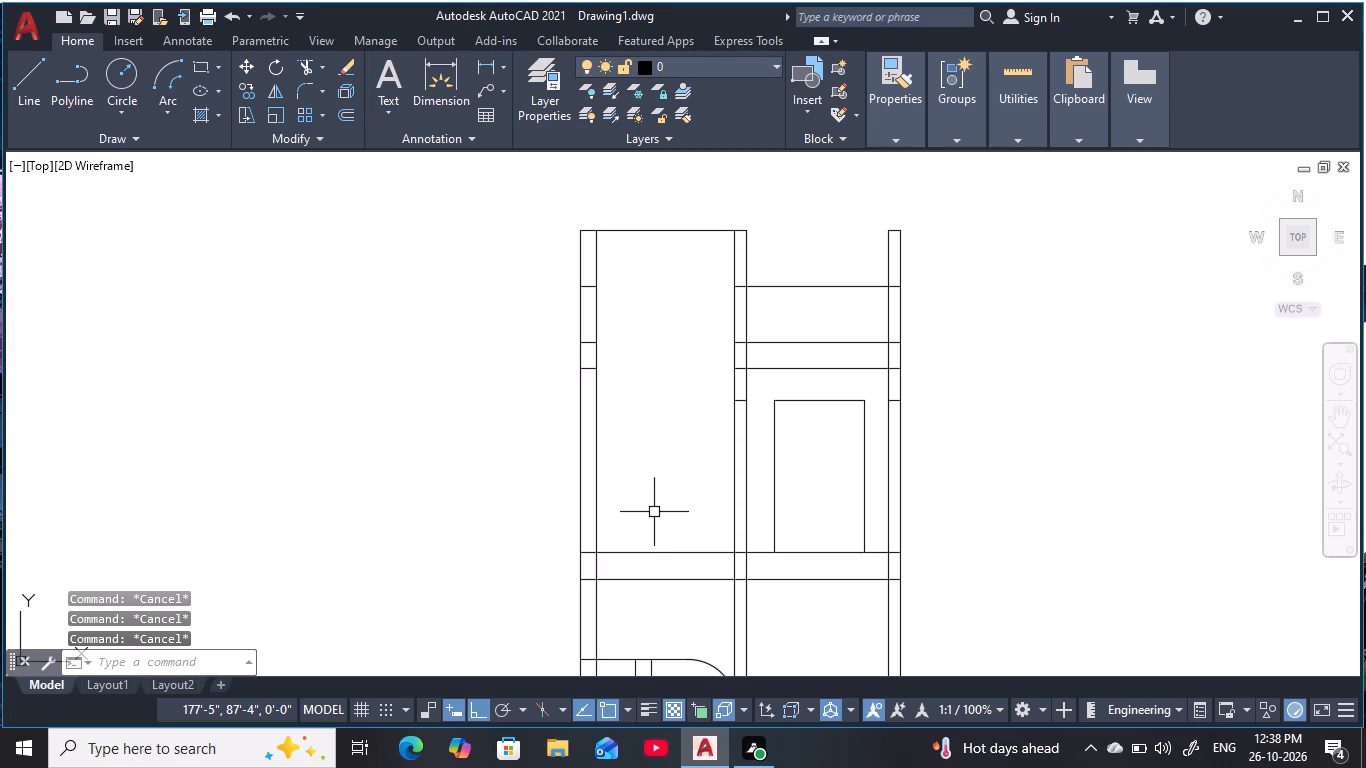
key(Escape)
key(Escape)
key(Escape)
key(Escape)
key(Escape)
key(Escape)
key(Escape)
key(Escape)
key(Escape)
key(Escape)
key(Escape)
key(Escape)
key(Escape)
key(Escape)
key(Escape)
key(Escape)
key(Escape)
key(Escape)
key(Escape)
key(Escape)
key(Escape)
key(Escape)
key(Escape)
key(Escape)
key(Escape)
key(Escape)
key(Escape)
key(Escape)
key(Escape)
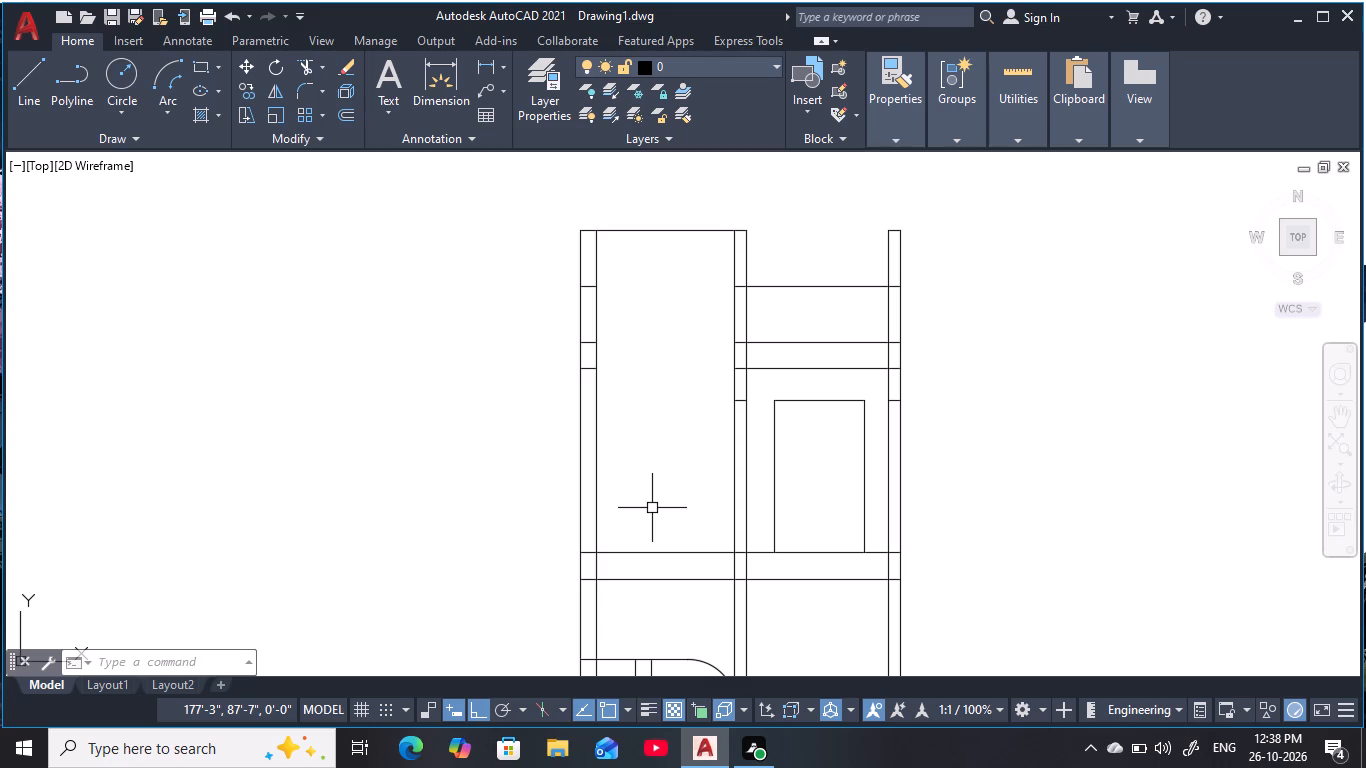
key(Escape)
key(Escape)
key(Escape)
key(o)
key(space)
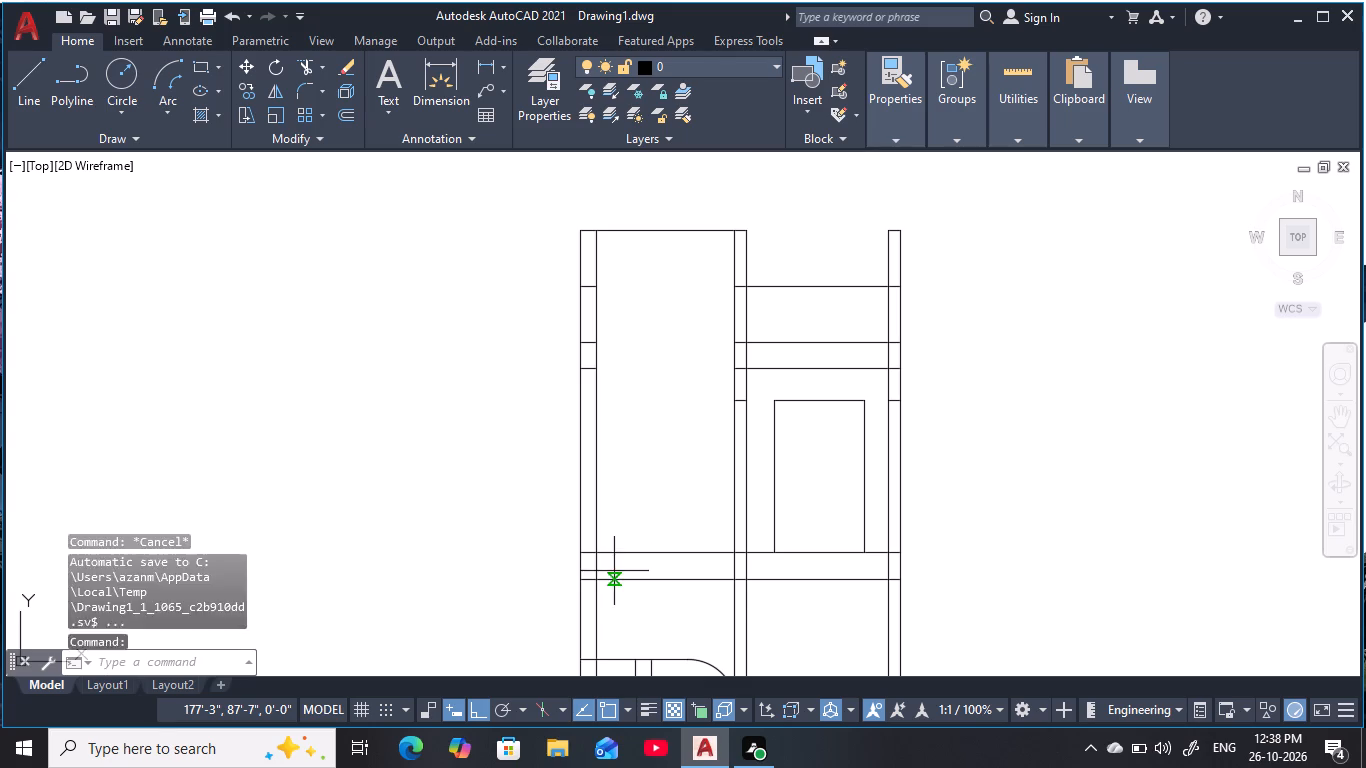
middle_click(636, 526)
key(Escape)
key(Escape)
Erase the three short horizontal line pieces between the two lines of the upper storey's outer left wall.
drag(563, 280, 631, 390)
click(632, 405)
key(Escape)
key(Escape)
click(544, 273)
click(643, 413)
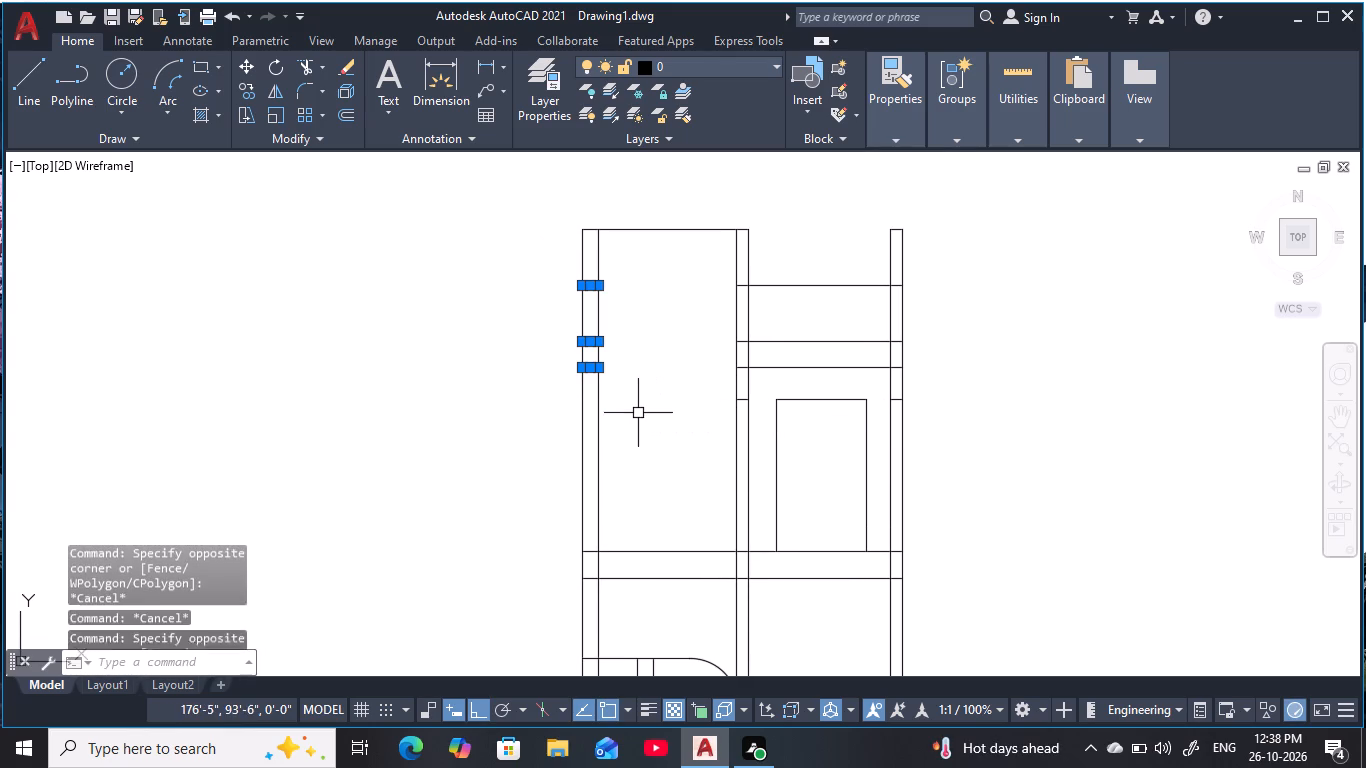
text(e)
key(space)
key(Escape)
key(Escape)
middle_click(671, 536)
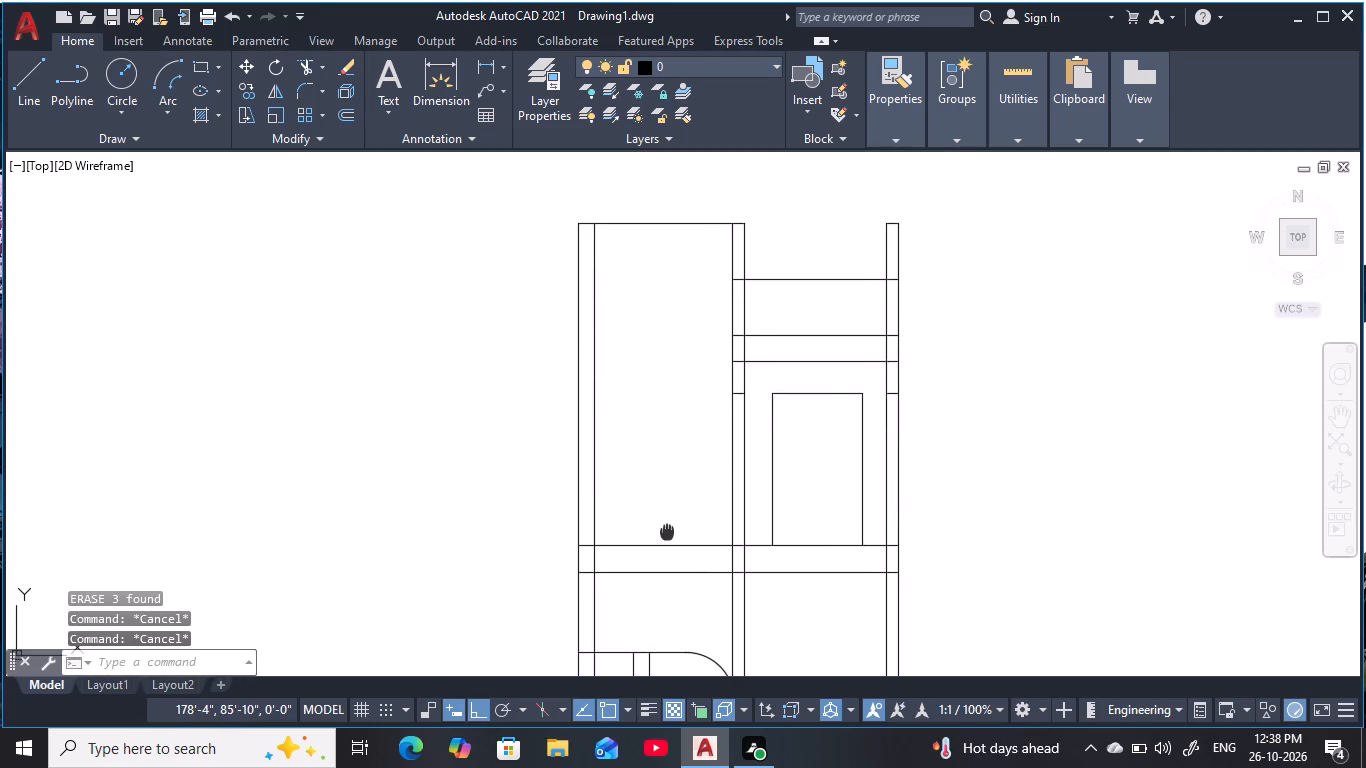
key(Escape)
key(Escape)
key(Escape)
key(Escape)
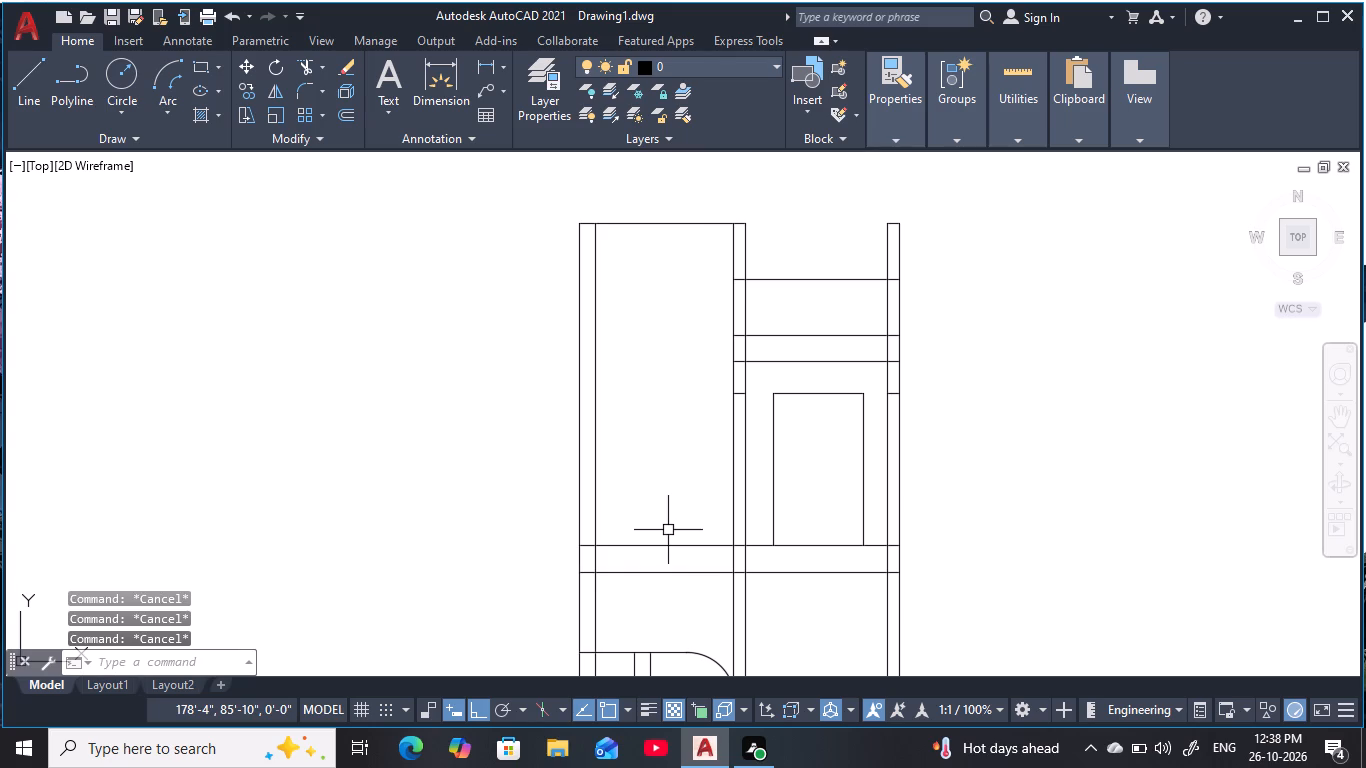
key(Escape)
key(Escape)
Offset the top horizontal line of the tall left bay 1' downward.
text(o 1)
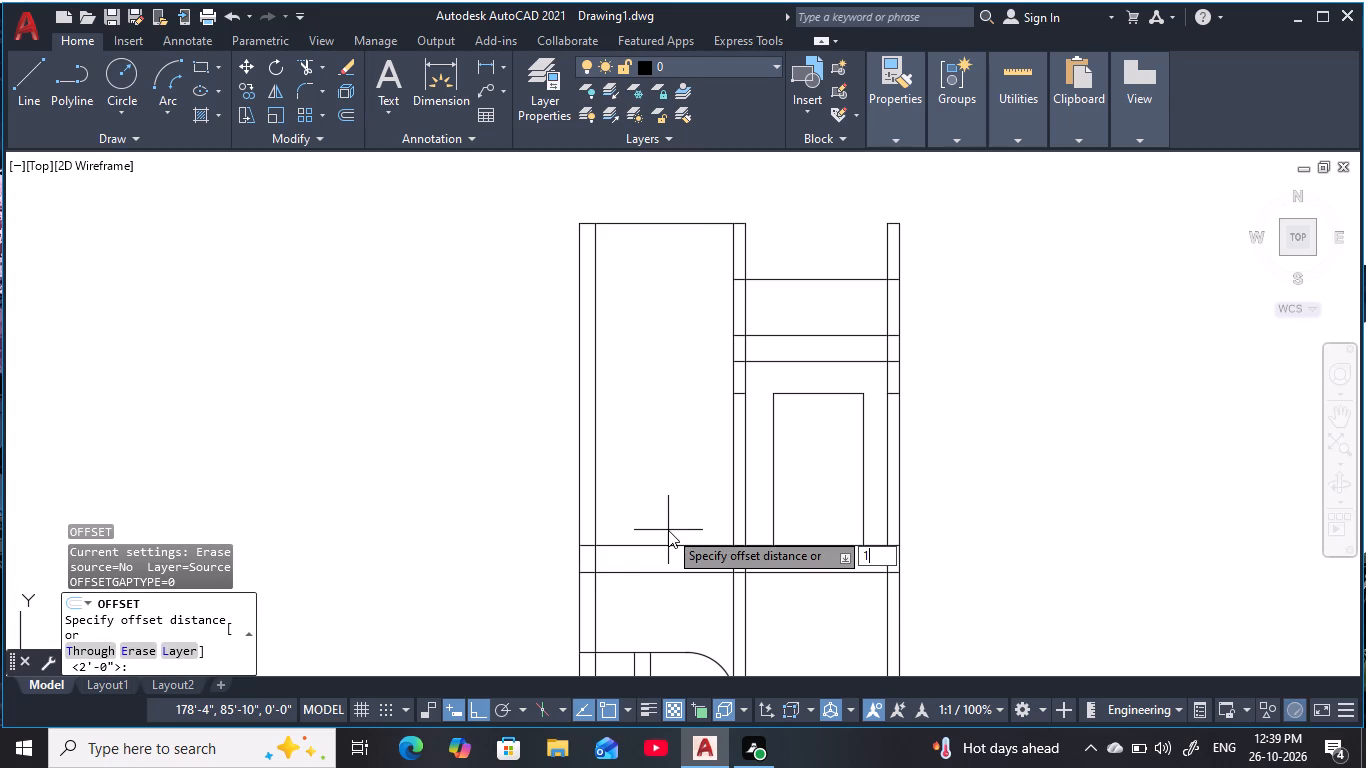
text(')
key(space)
click(696, 217)
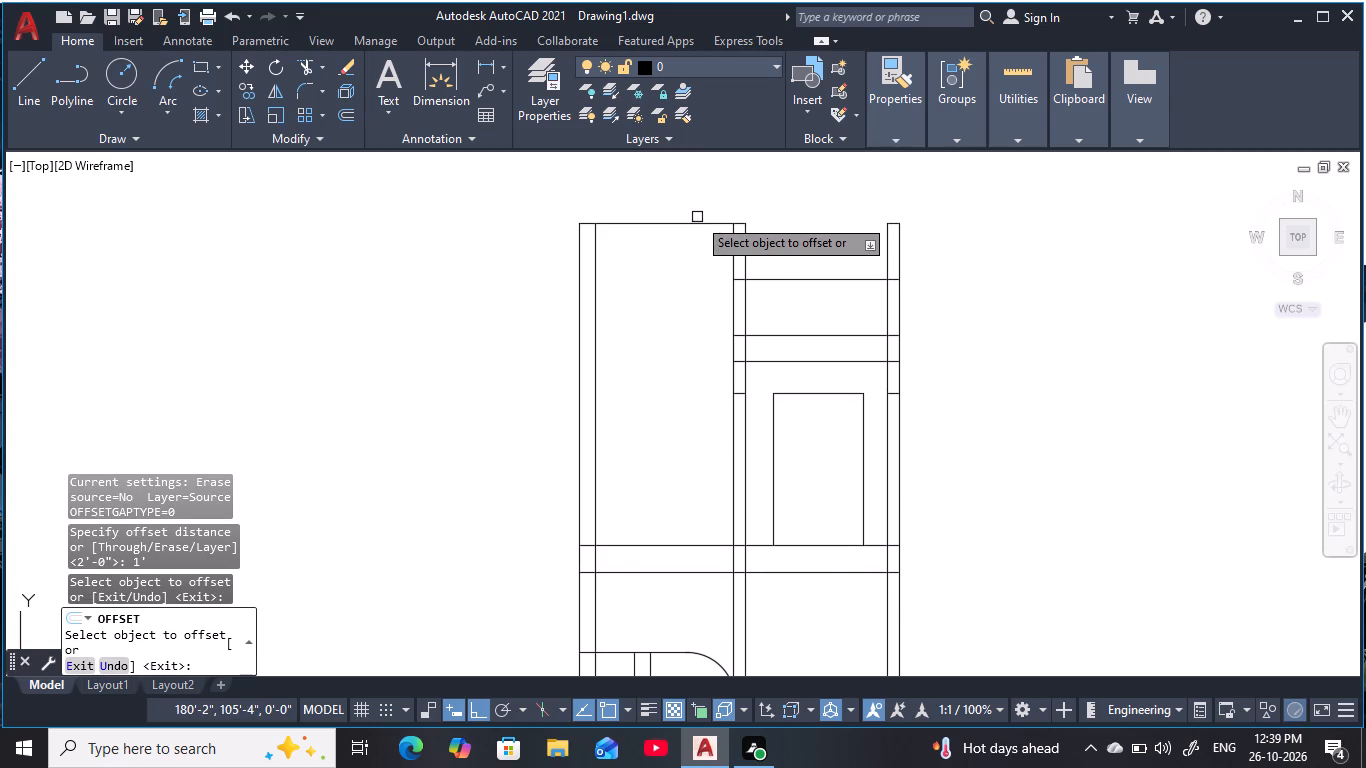
click(696, 223)
click(686, 384)
key(Escape)
key(Escape)
key(Escape)
key(Escape)
key(Escape)
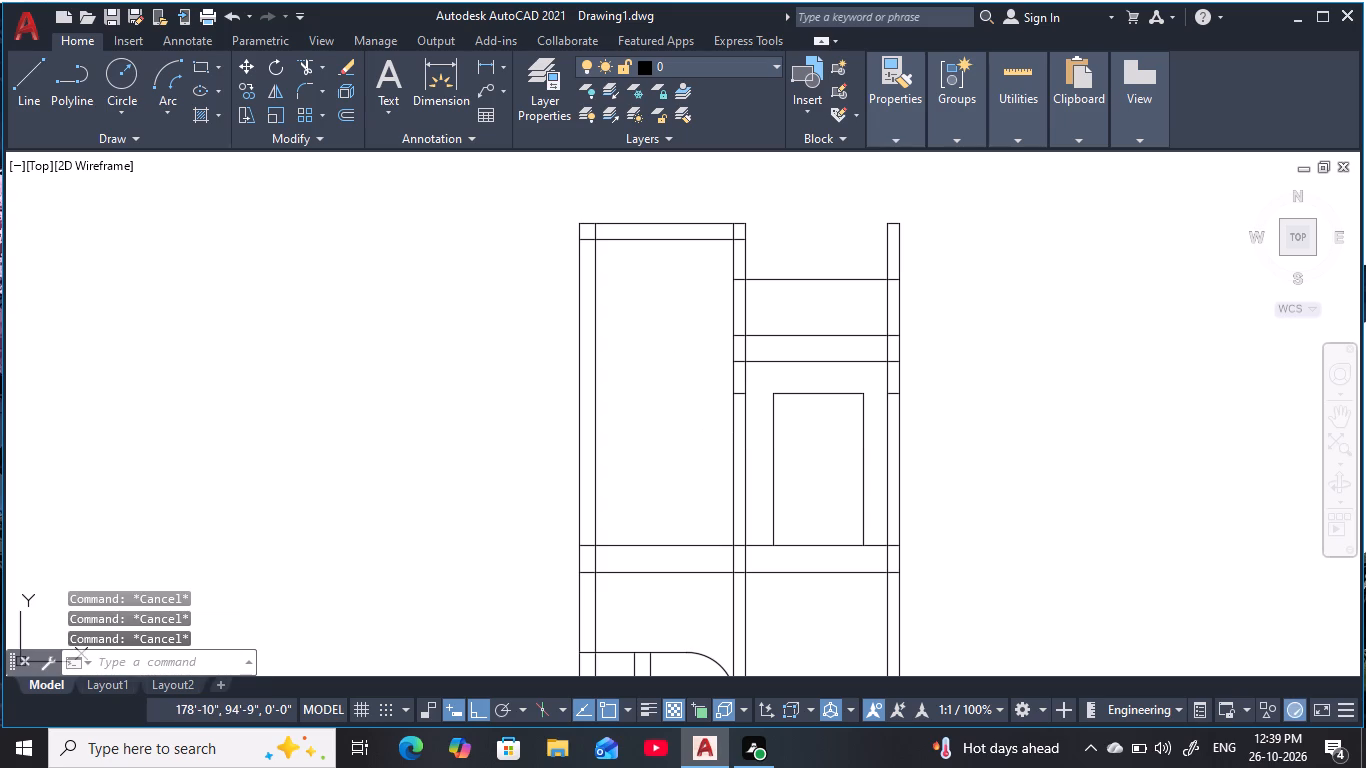
key(Escape)
key(Escape)
key(Escape)
key(Escape)
key(Escape)
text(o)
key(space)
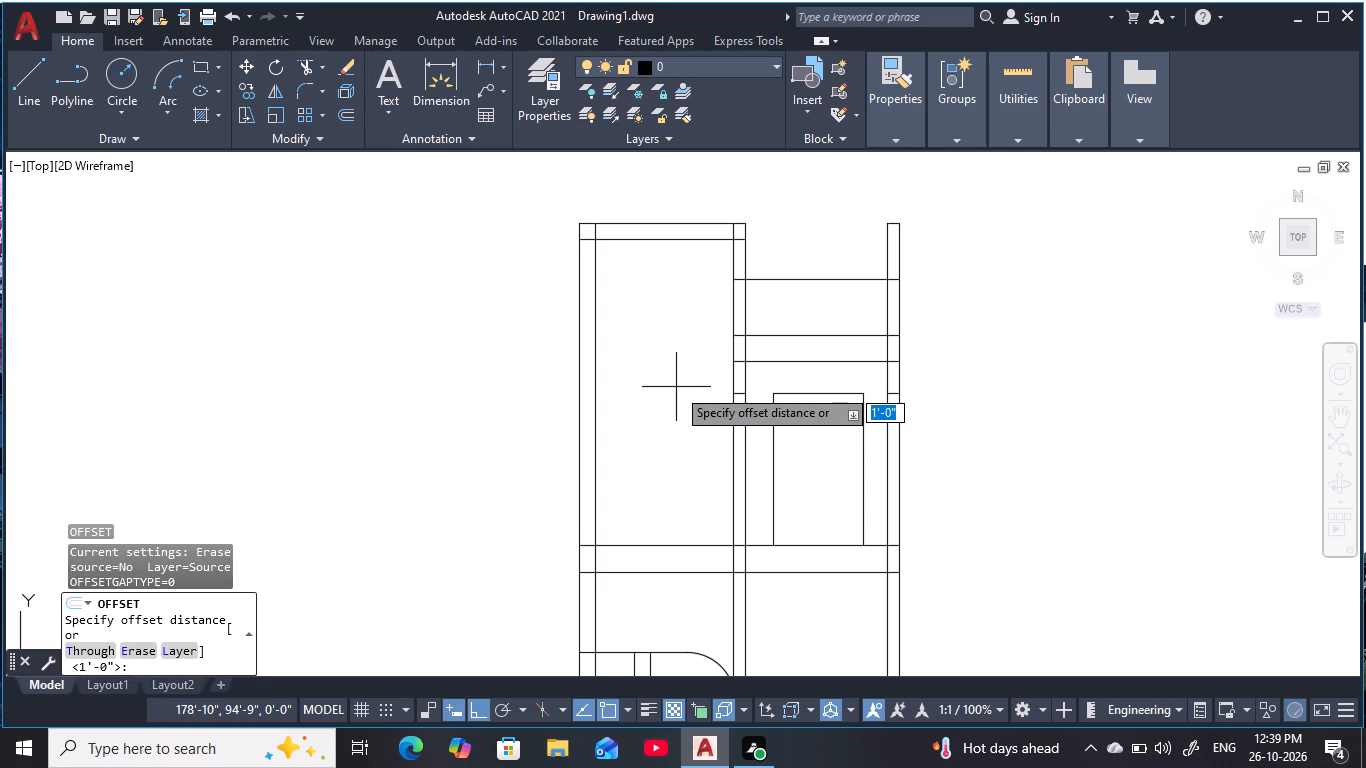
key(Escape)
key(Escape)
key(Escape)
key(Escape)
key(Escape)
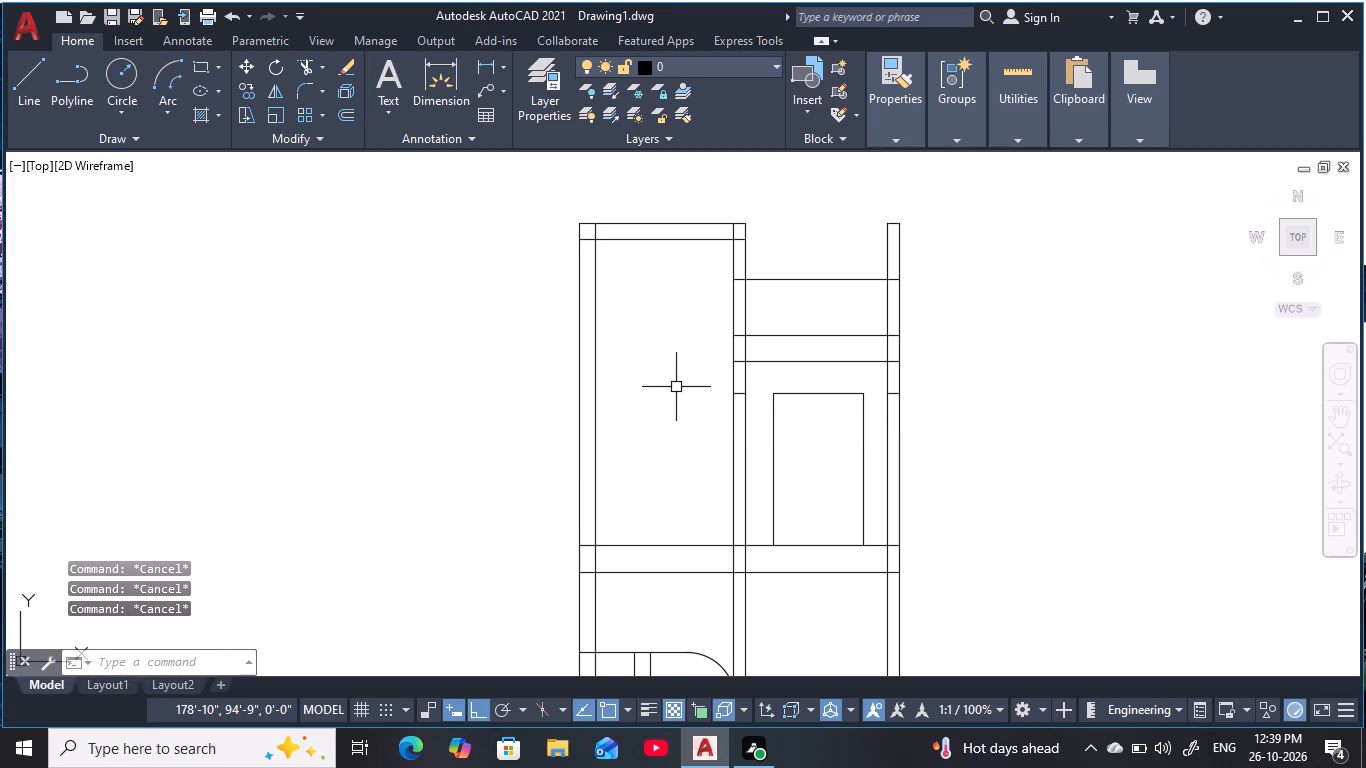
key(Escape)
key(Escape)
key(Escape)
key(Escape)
Offset the outer left wall's inner line 1' inward into the left bay.
text(o)
key(space)
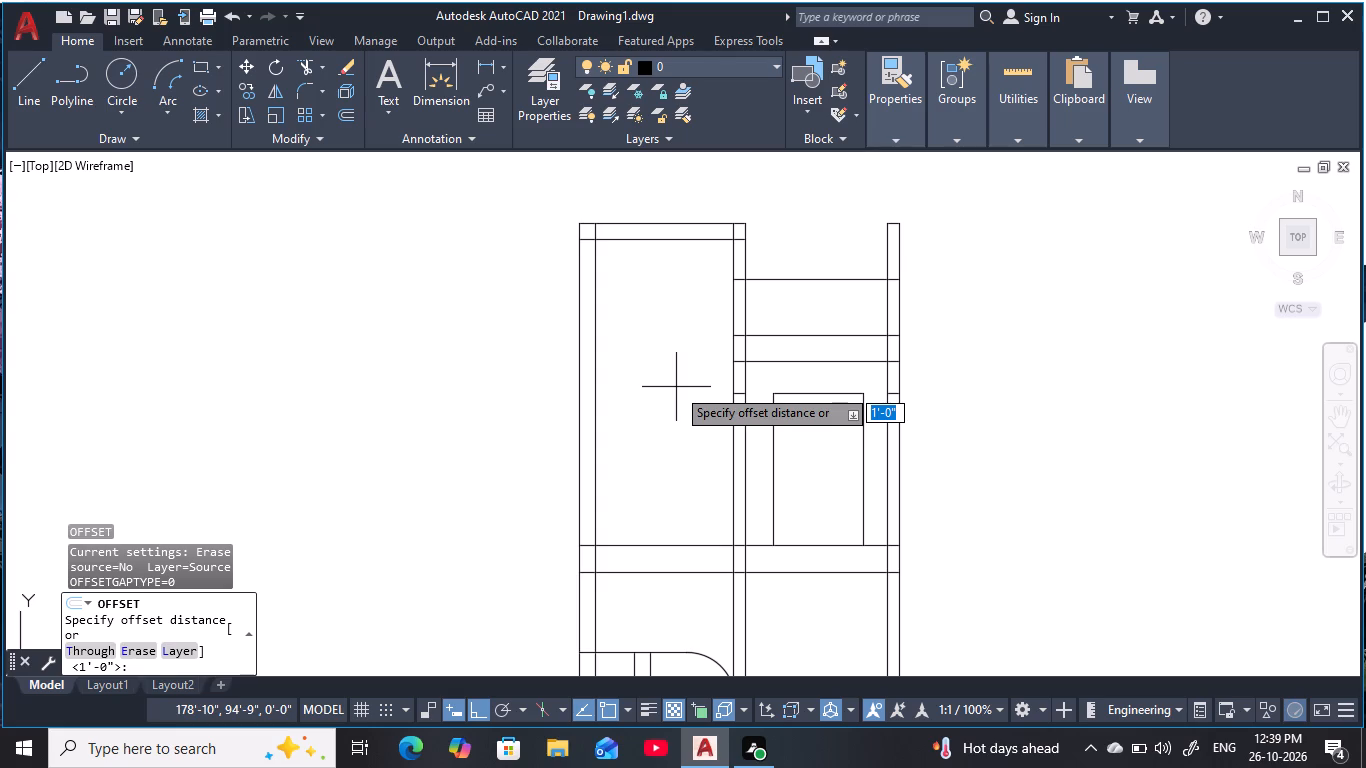
text(11)
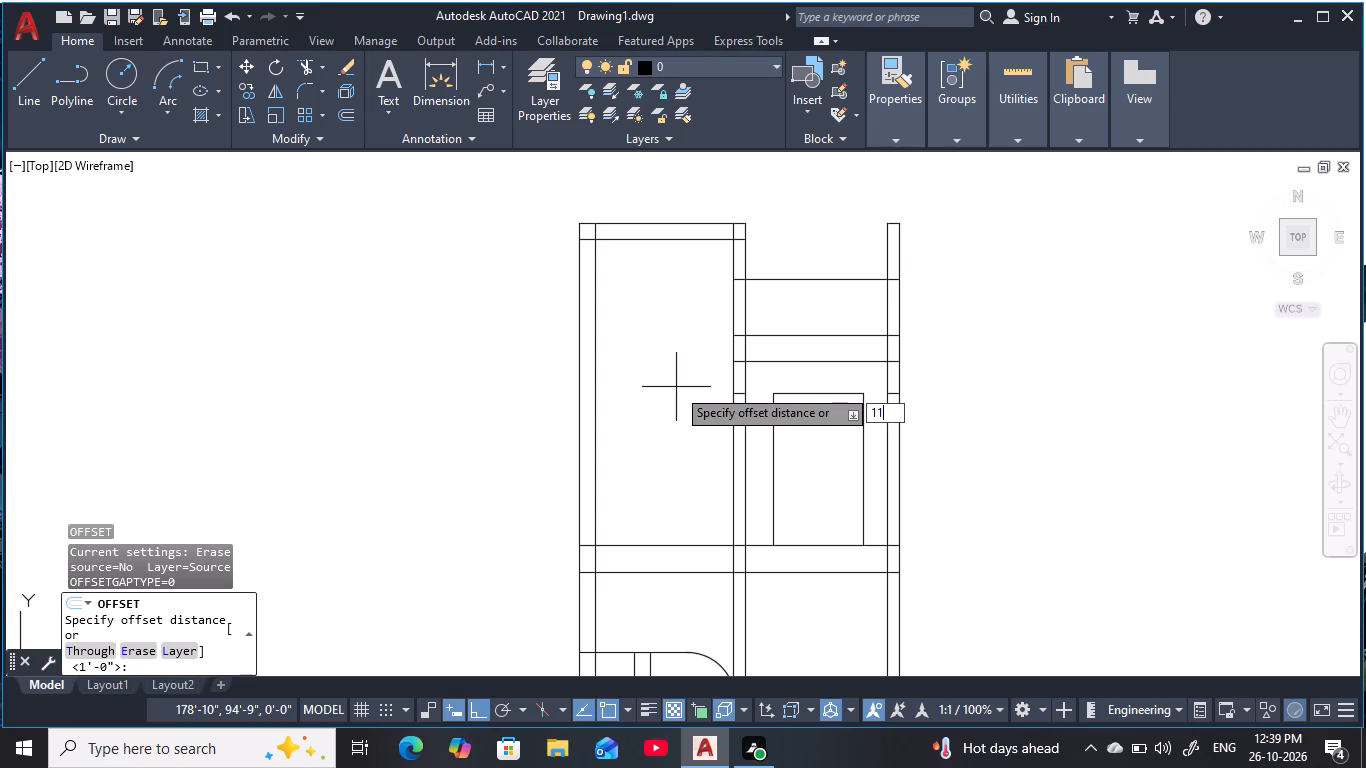
key(BackSpace)
key(BackSpace)
key(BackSpace)
key(1)
text(')
key(space)
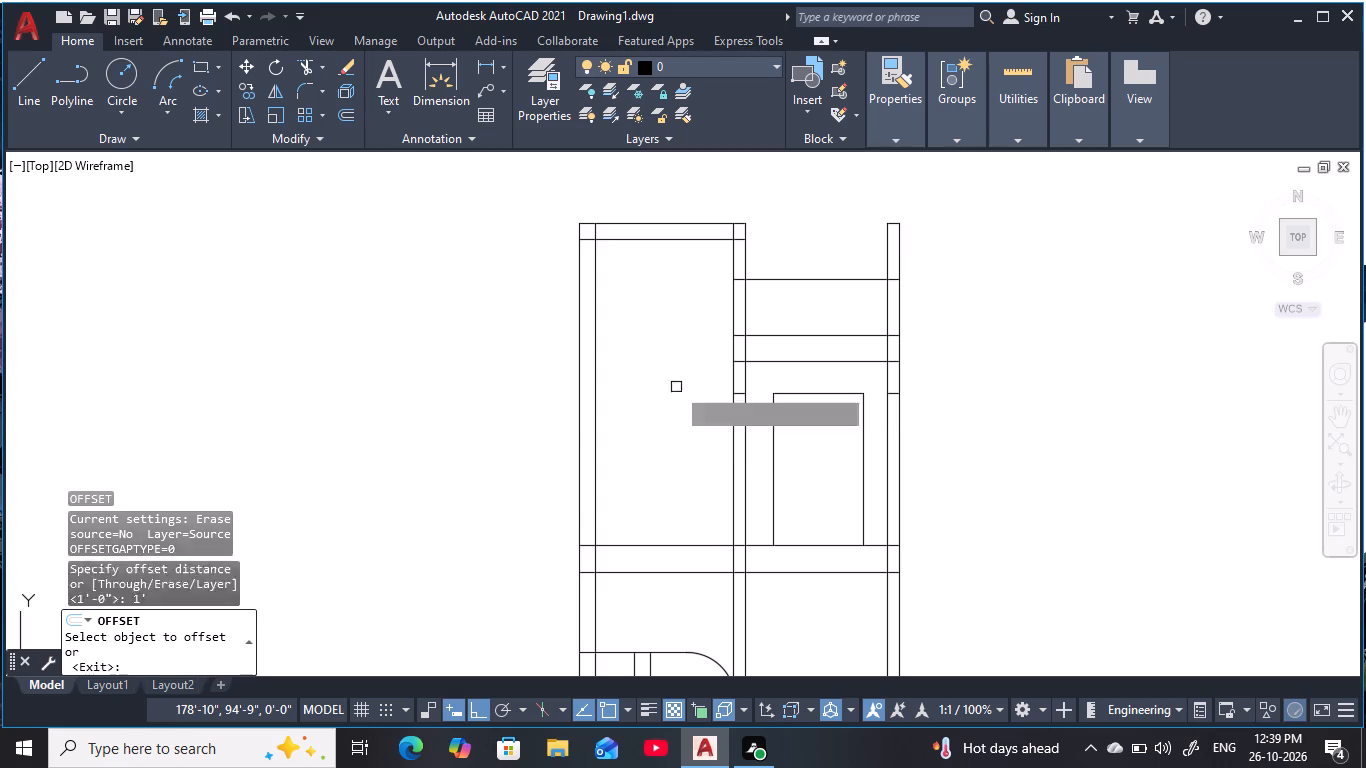
click(594, 432)
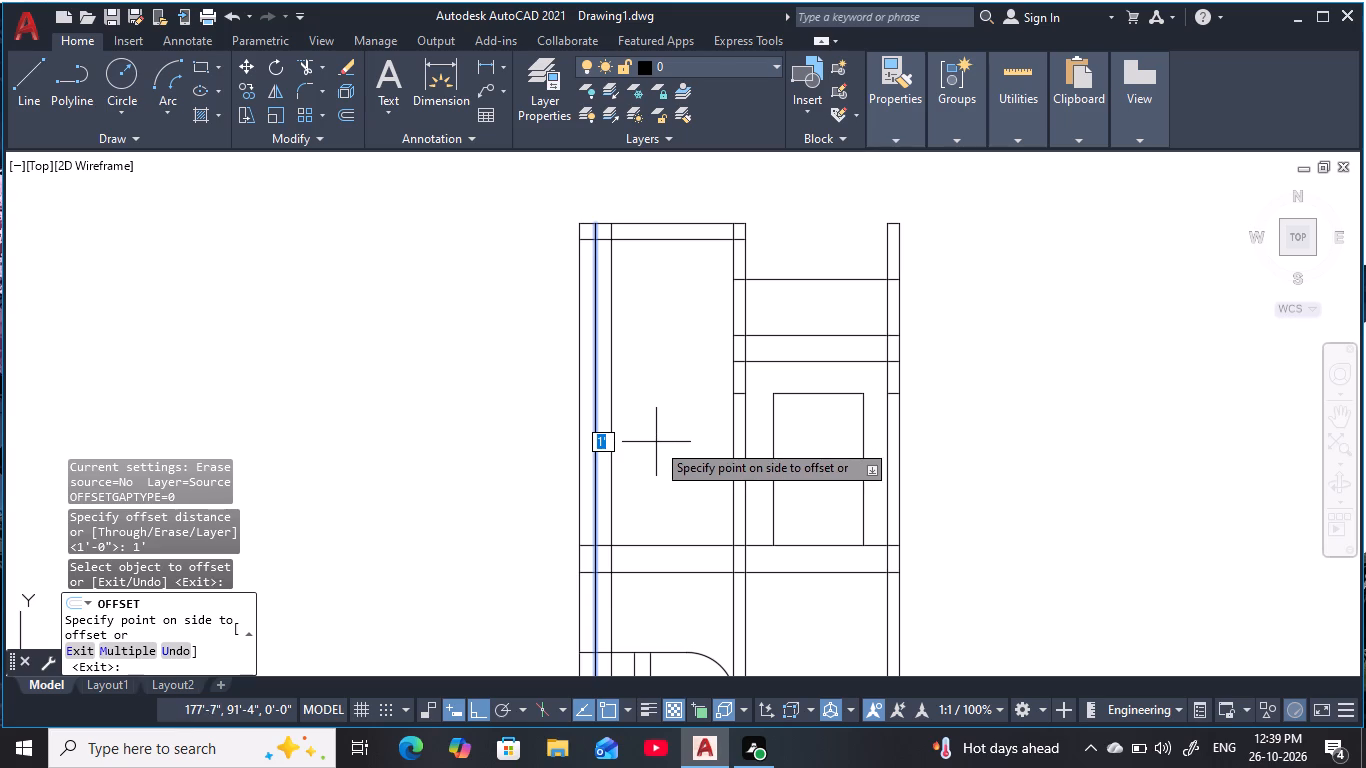
click(657, 442)
key(Escape)
key(Escape)
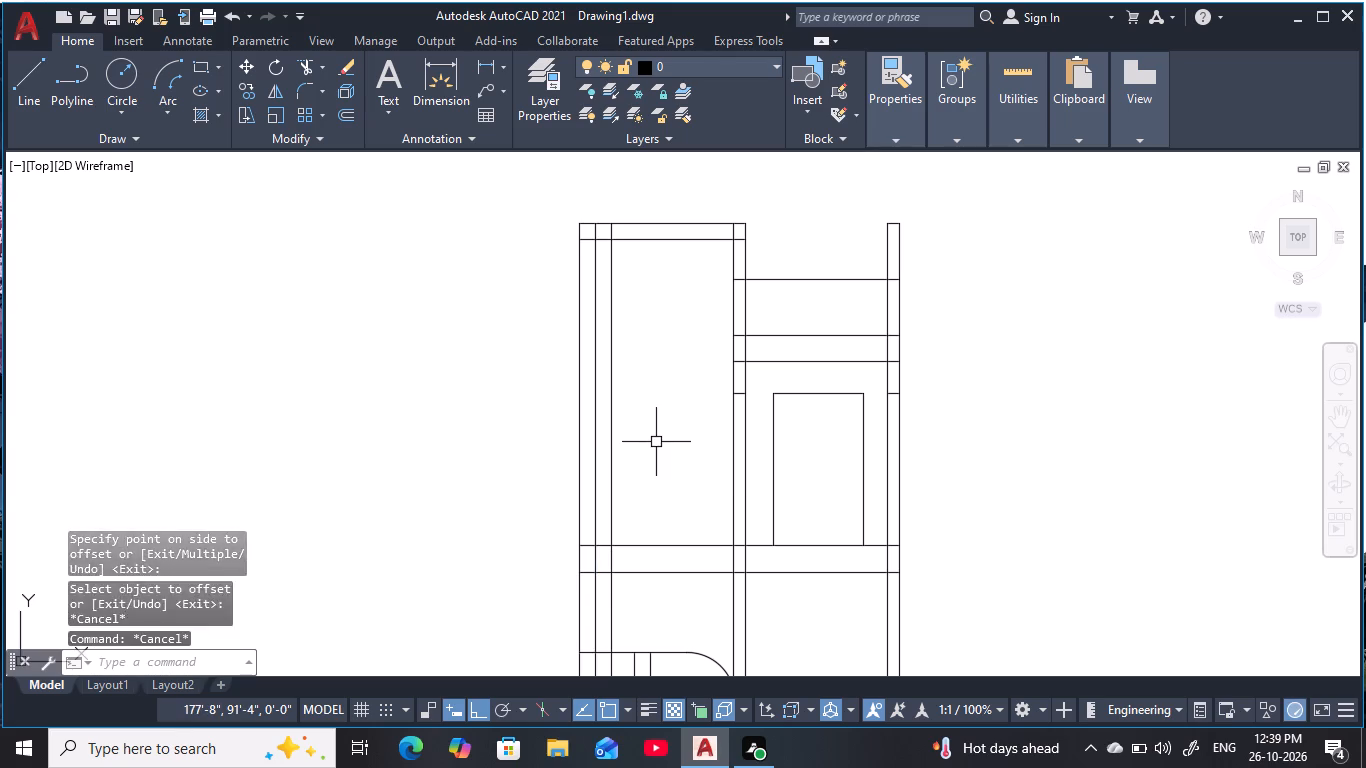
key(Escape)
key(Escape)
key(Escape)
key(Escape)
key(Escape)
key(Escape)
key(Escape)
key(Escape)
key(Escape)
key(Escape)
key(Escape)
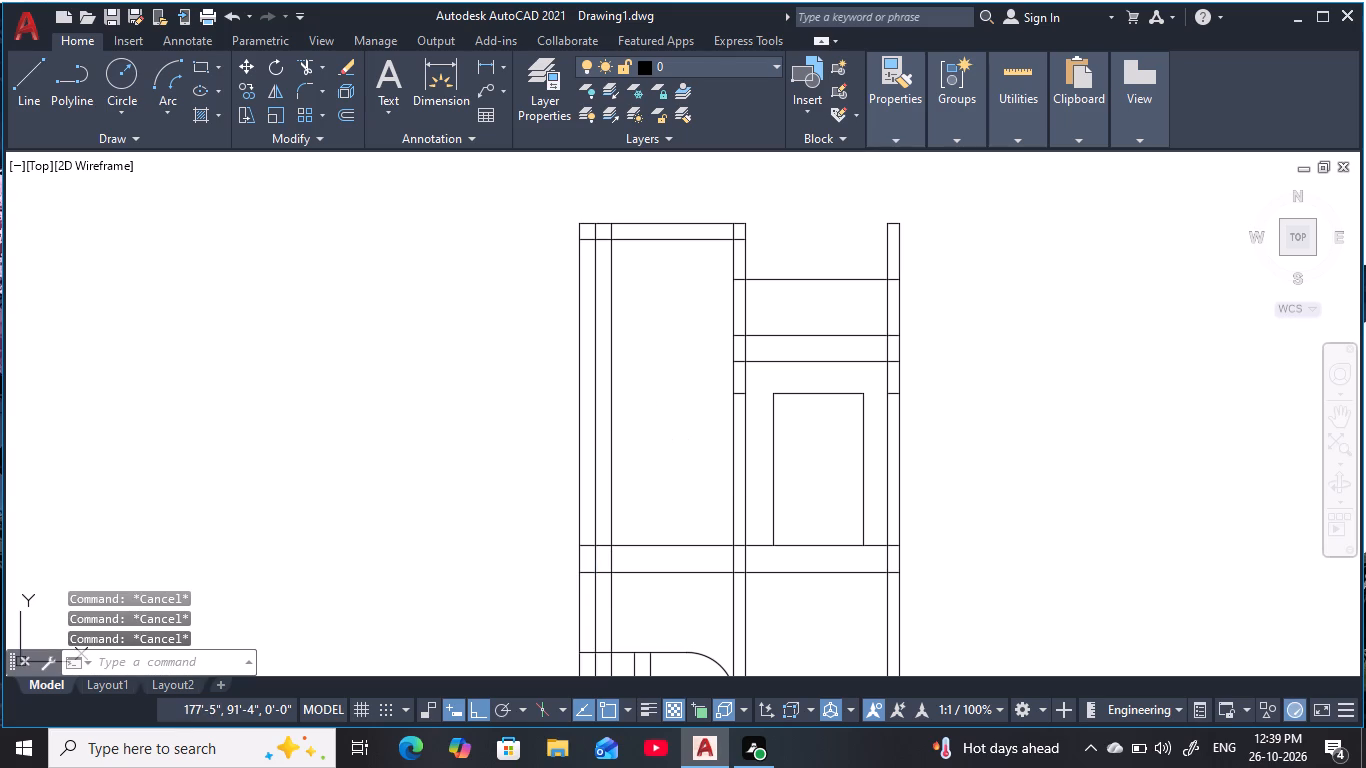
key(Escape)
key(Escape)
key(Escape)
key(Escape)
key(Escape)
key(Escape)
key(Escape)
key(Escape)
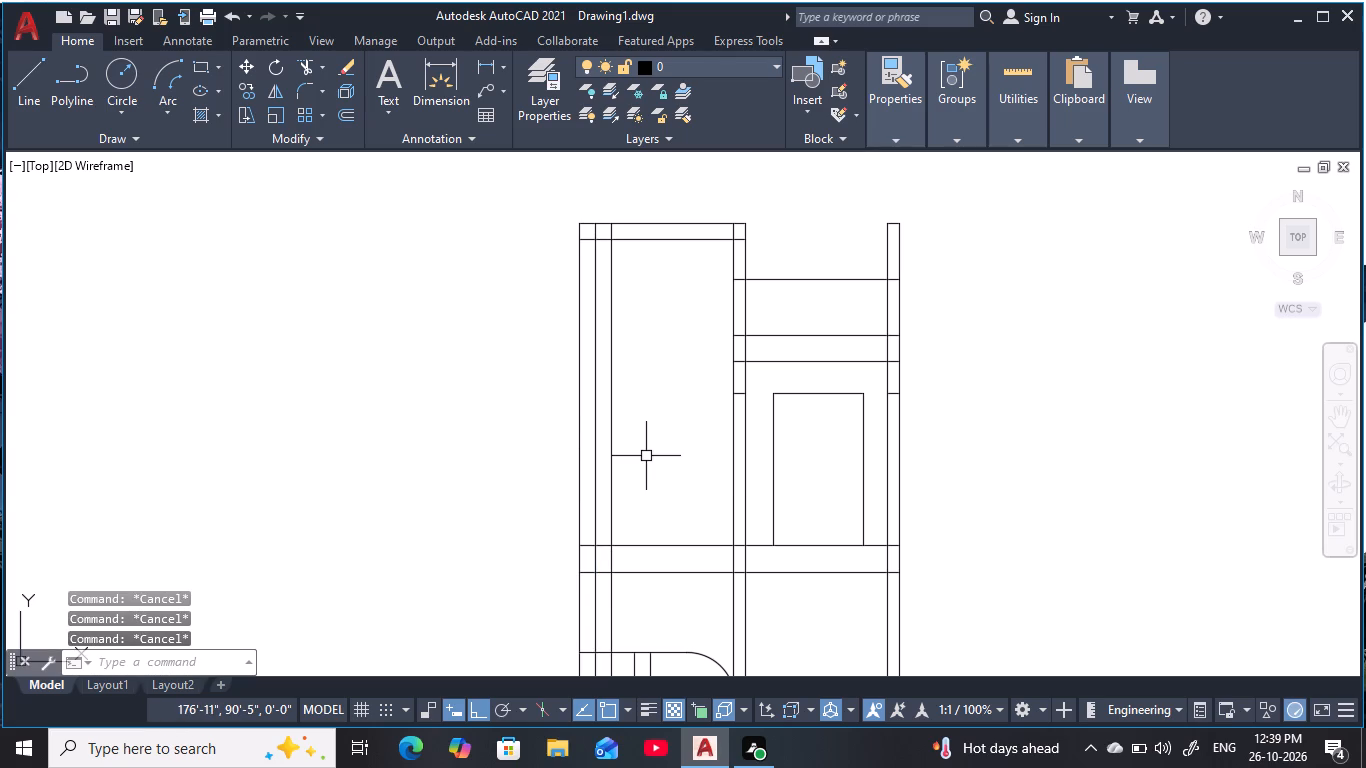
Erase the vertical line offset 1' inside the left bay from the outer wall's inner line.
key(Escape)
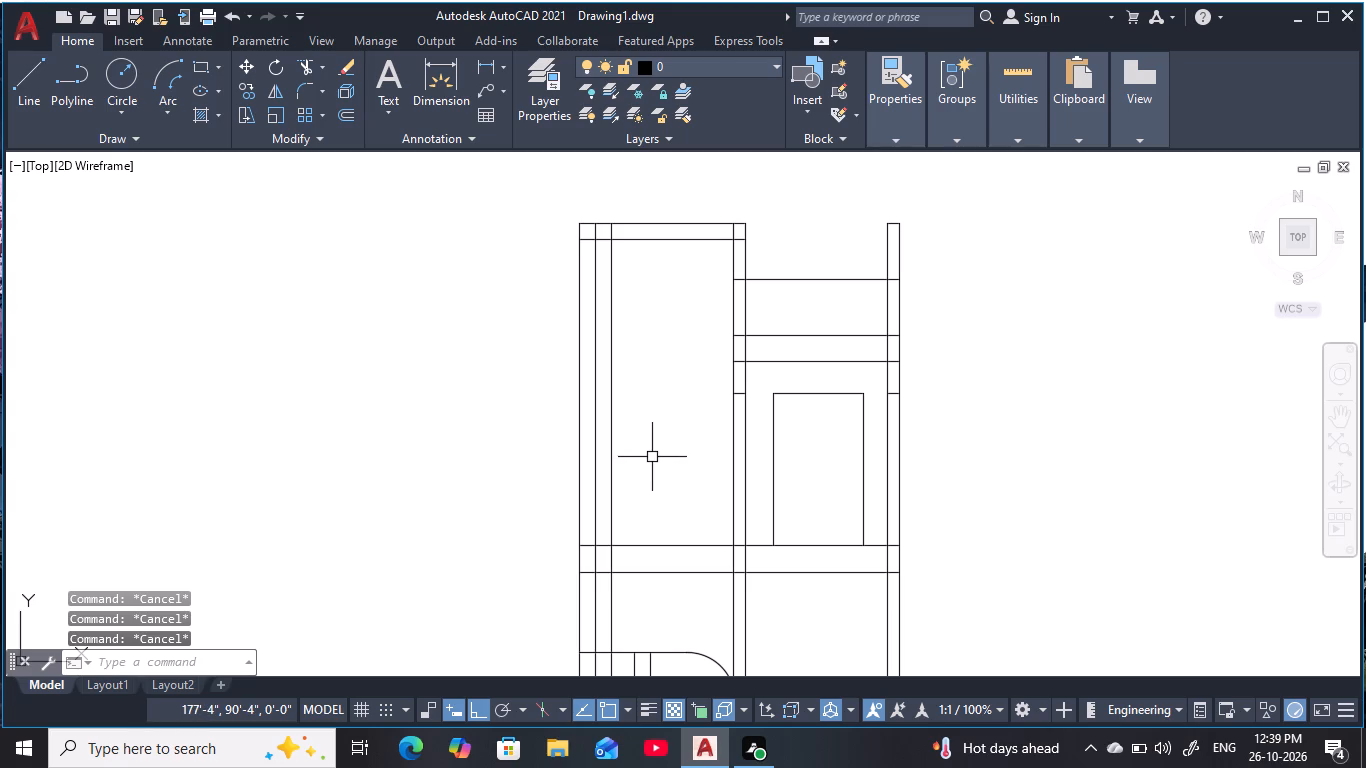
click(652, 457)
click(598, 430)
text(e)
key(space)
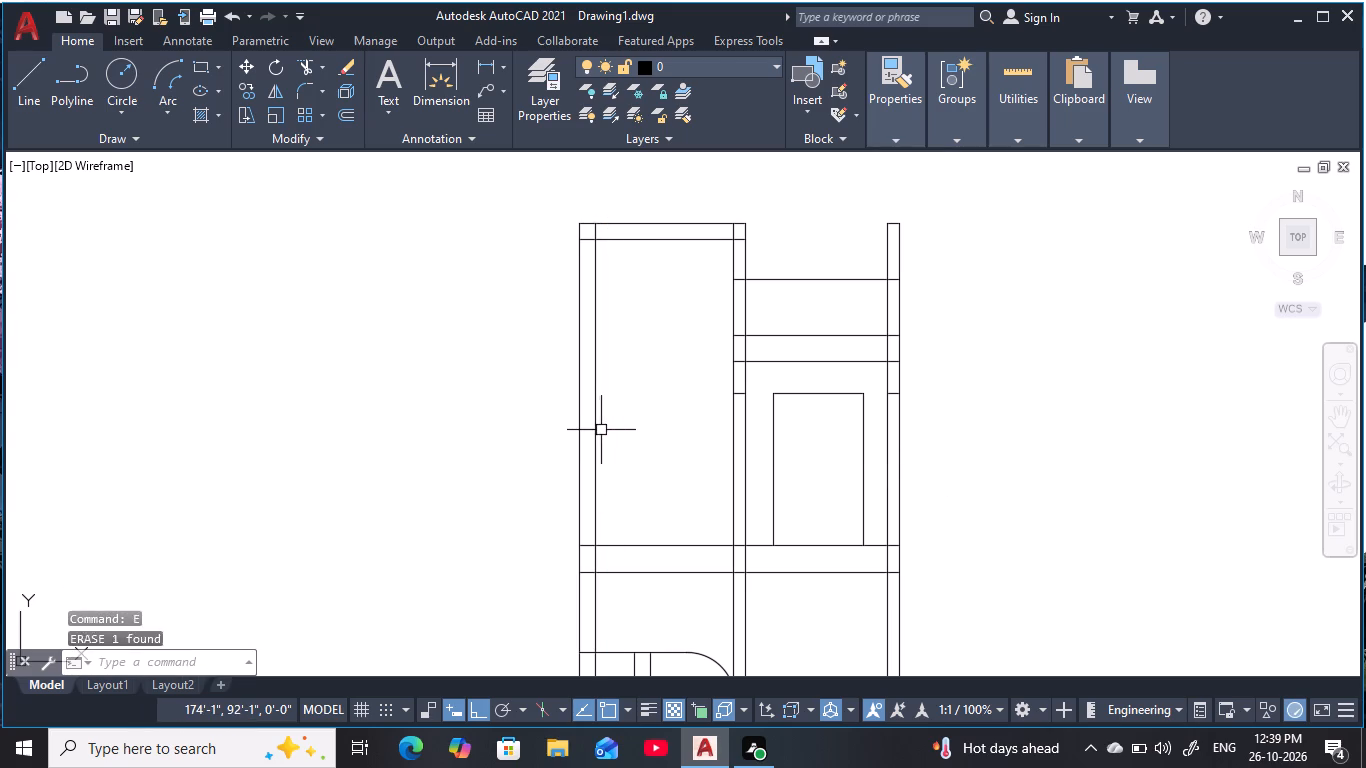
key(Escape)
key(Escape)
key(Escape)
Offset the outer left wall's inner line 4'2" inward into the tall left bay.
text(o)
key(space)
key(4)
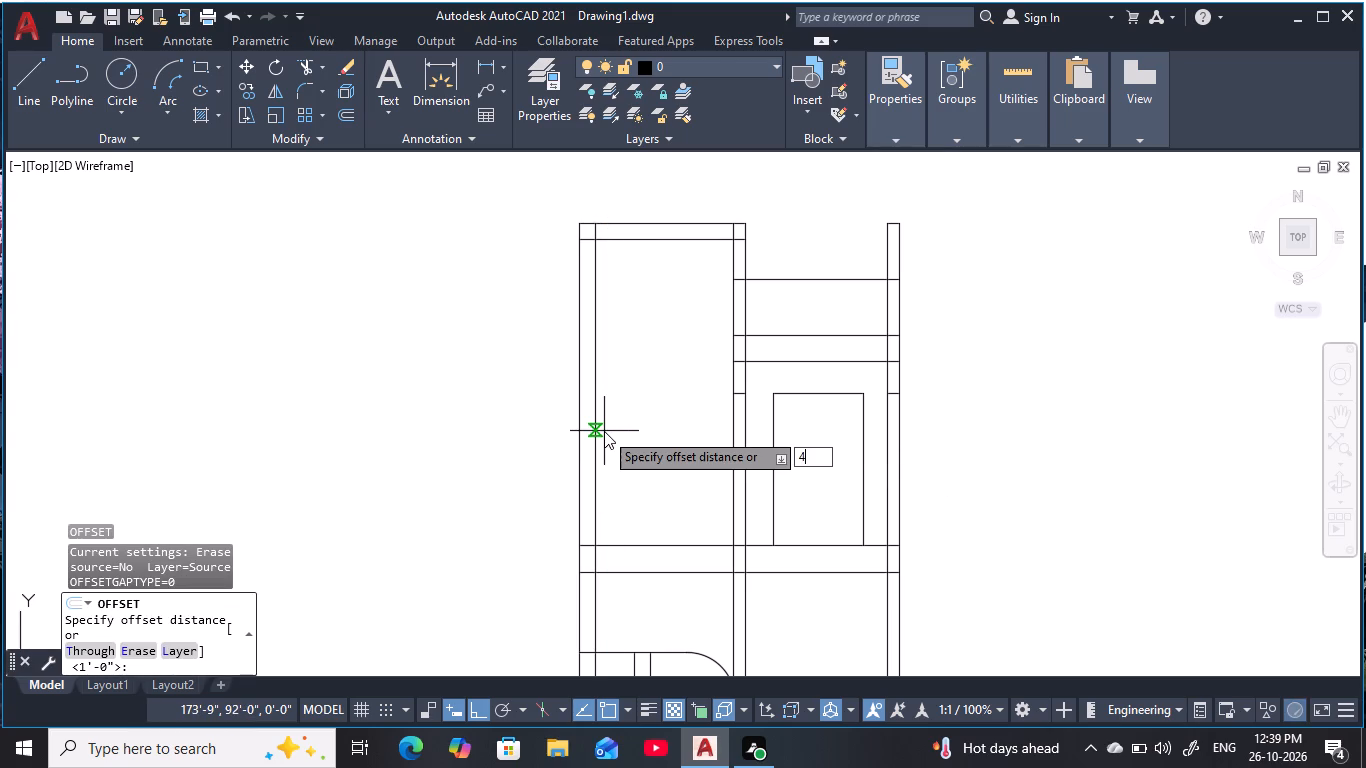
key(apostrophe)
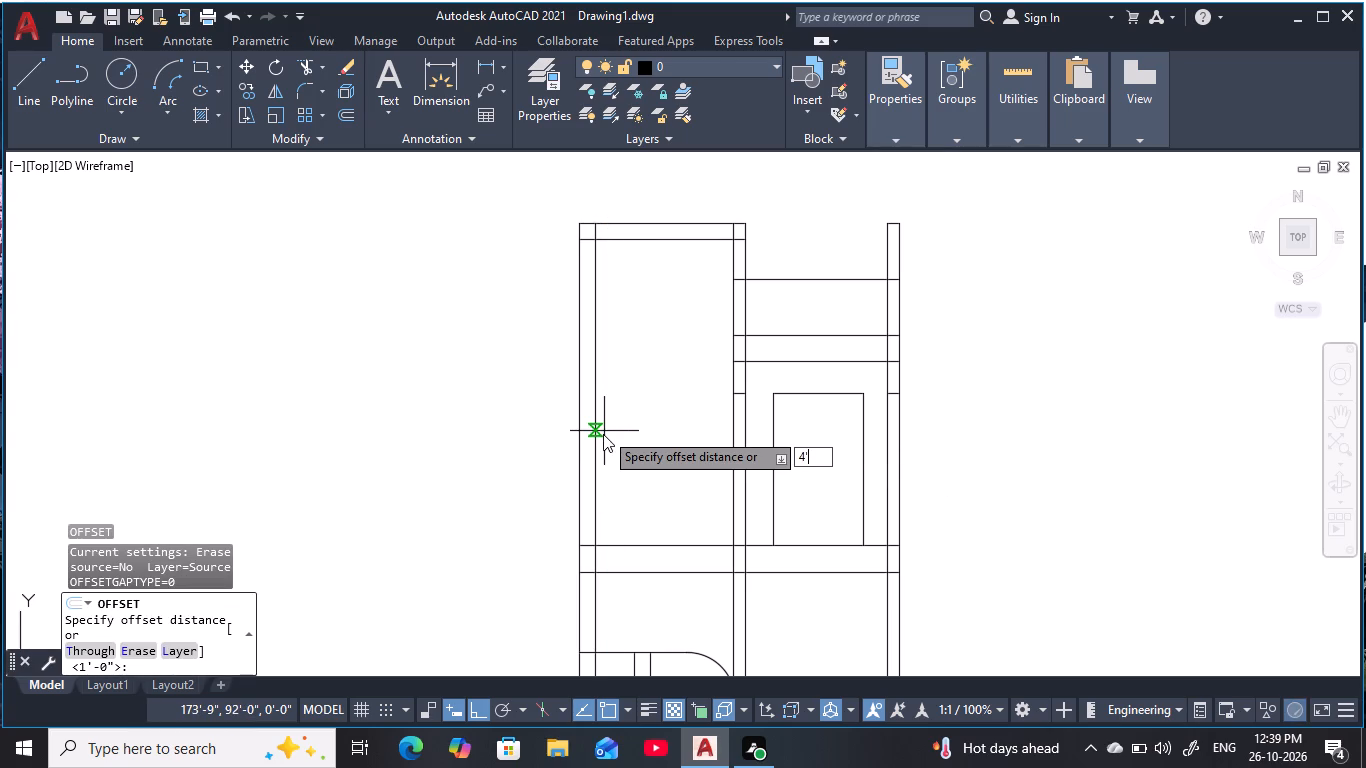
text(2)
key(space)
click(597, 443)
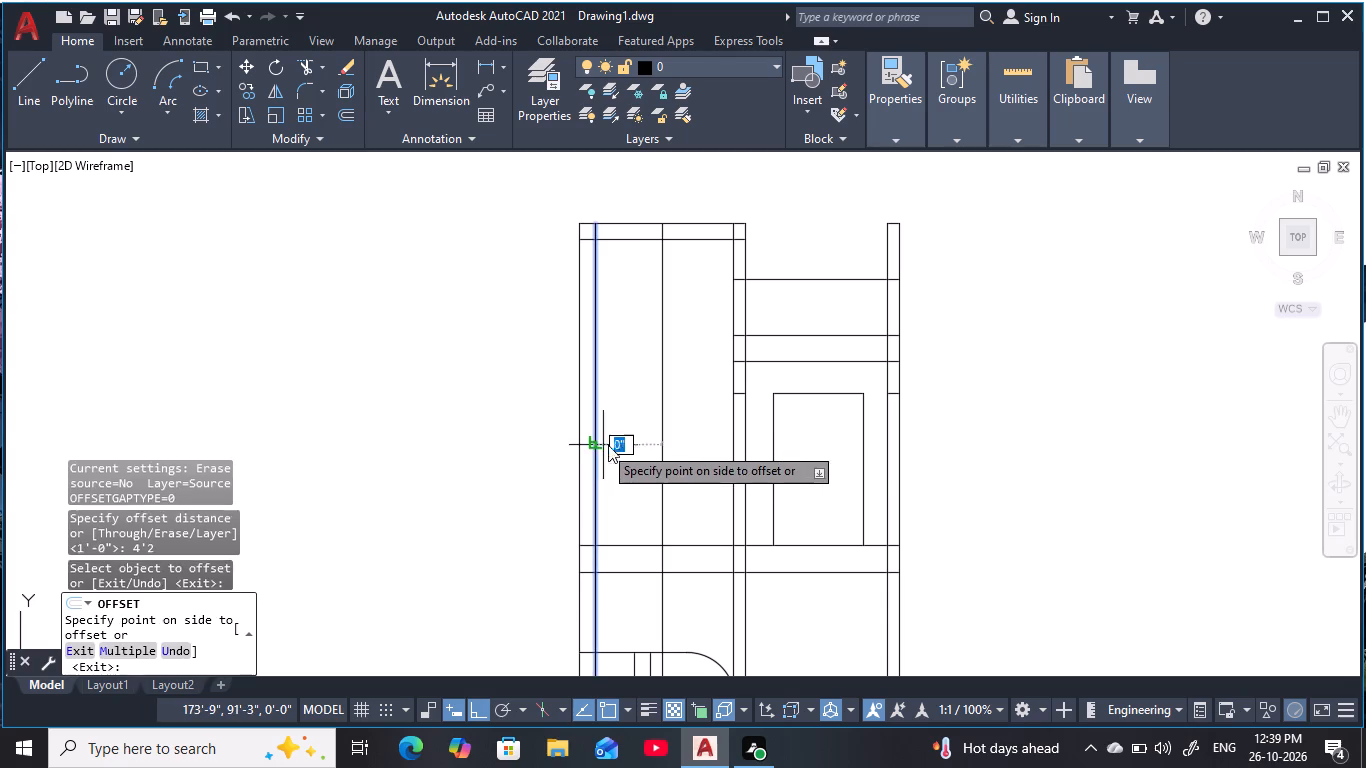
click(686, 433)
middle_drag(689, 433, 649, 440)
key(Escape)
key(Escape)
key(Escape)
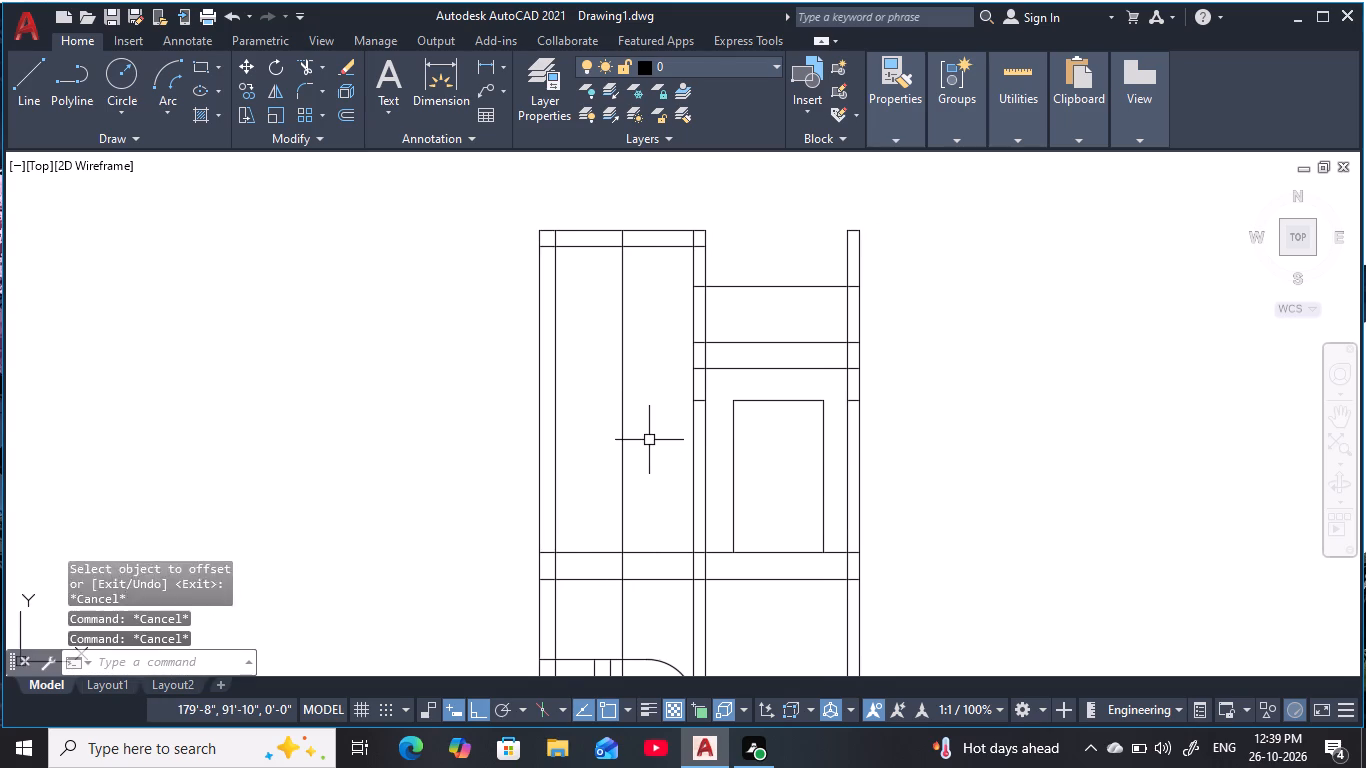
key(Escape)
key(Escape)
key(Escape)
key(Escape)
Offset the left bay's 4'2" offset line 3' toward the middle wall.
text(o 3)
key(apostrophe)
key(space)
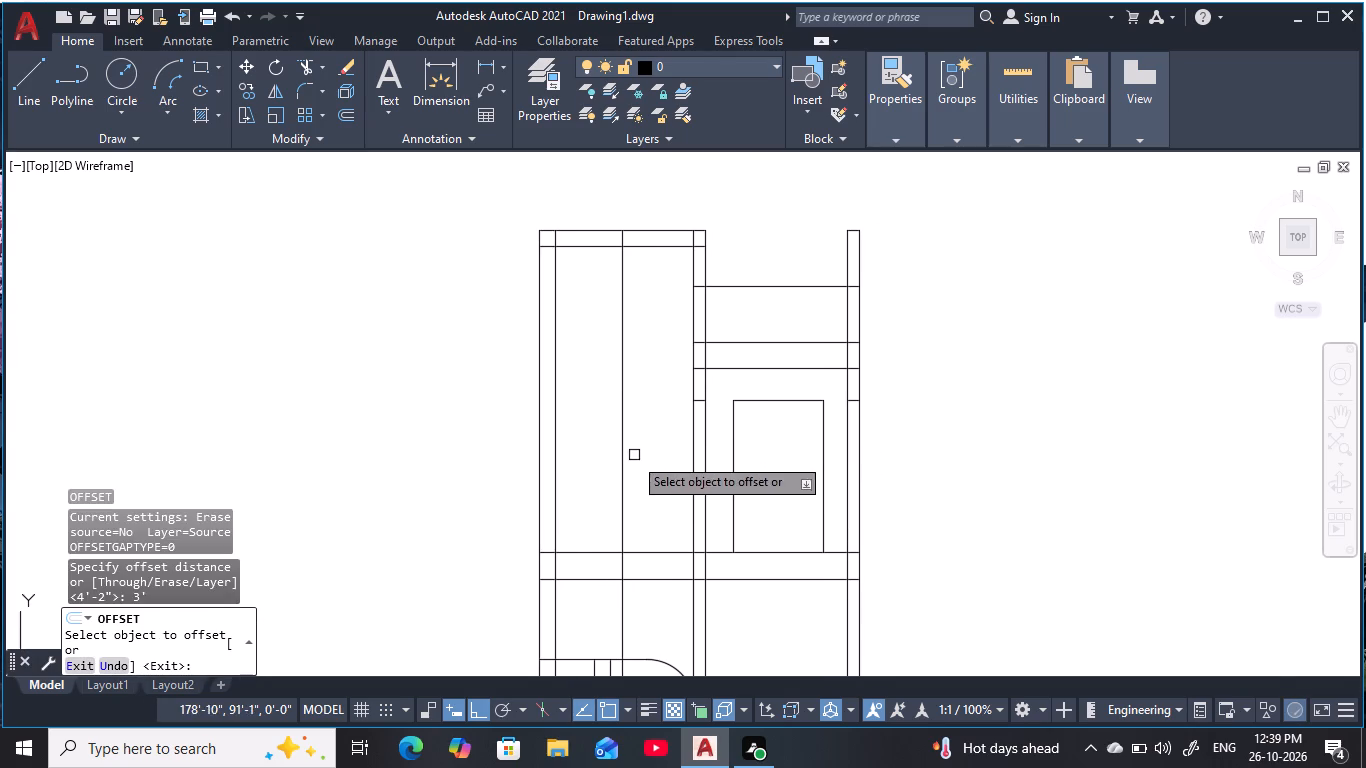
click(620, 464)
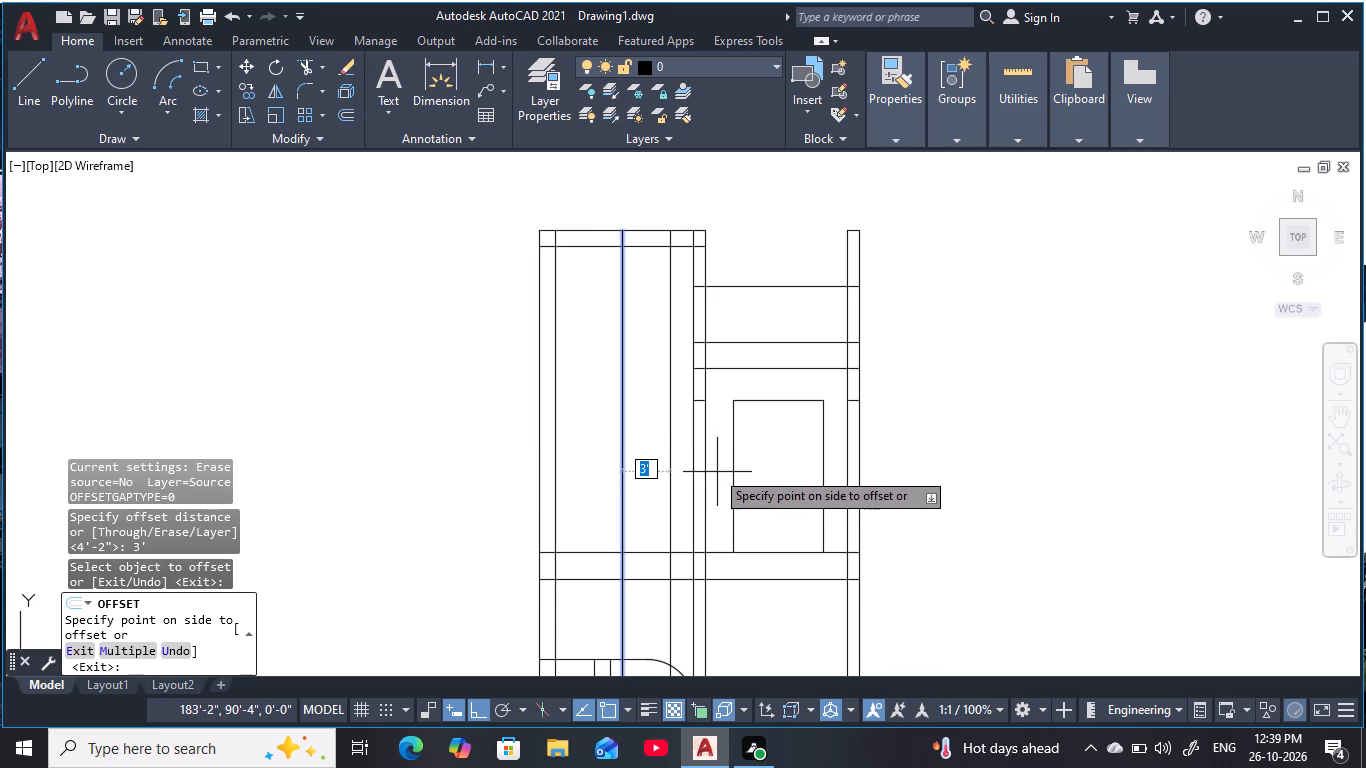
click(721, 475)
key(Escape)
key(Escape)
key(Escape)
key(Escape)
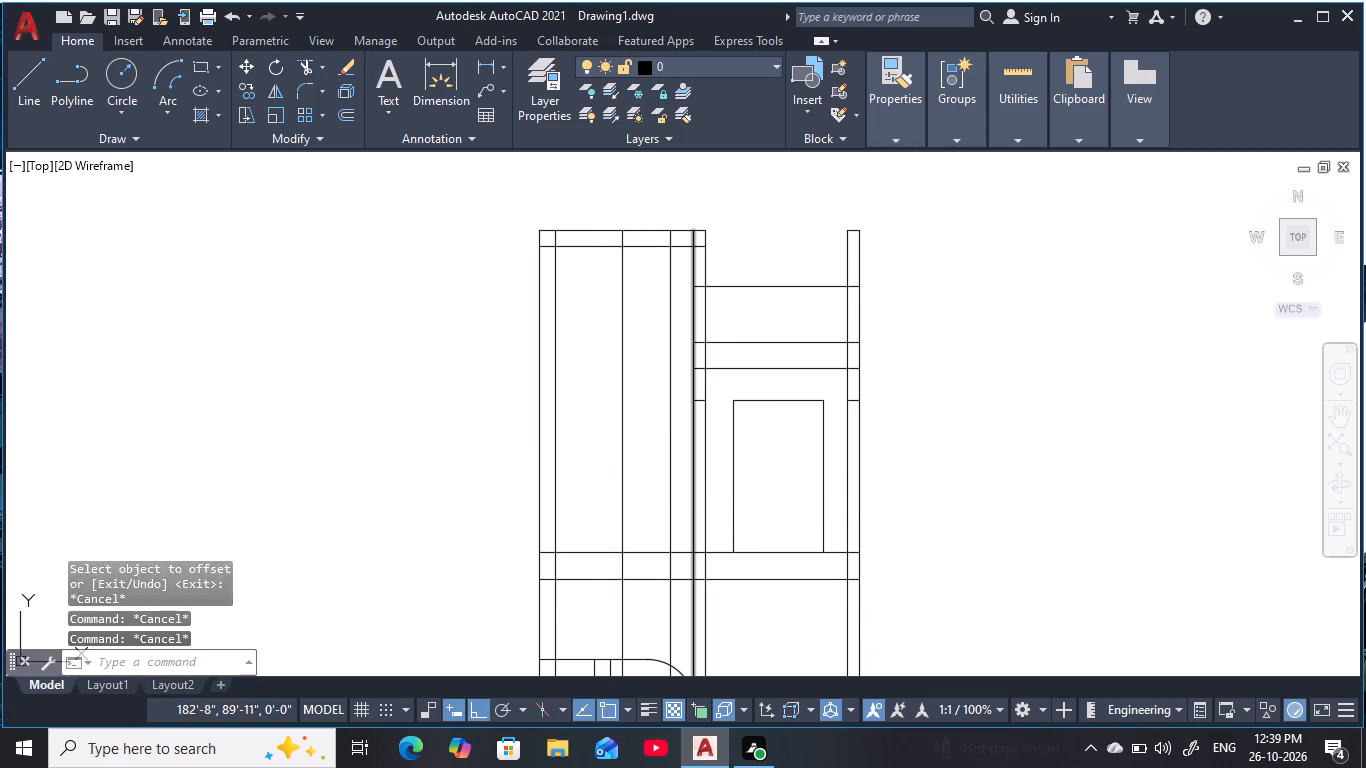
key(Escape)
key(Escape)
key(Escape)
key(Escape)
key(Escape)
key(Escape)
key(Escape)
key(Escape)
key(Escape)
key(Escape)
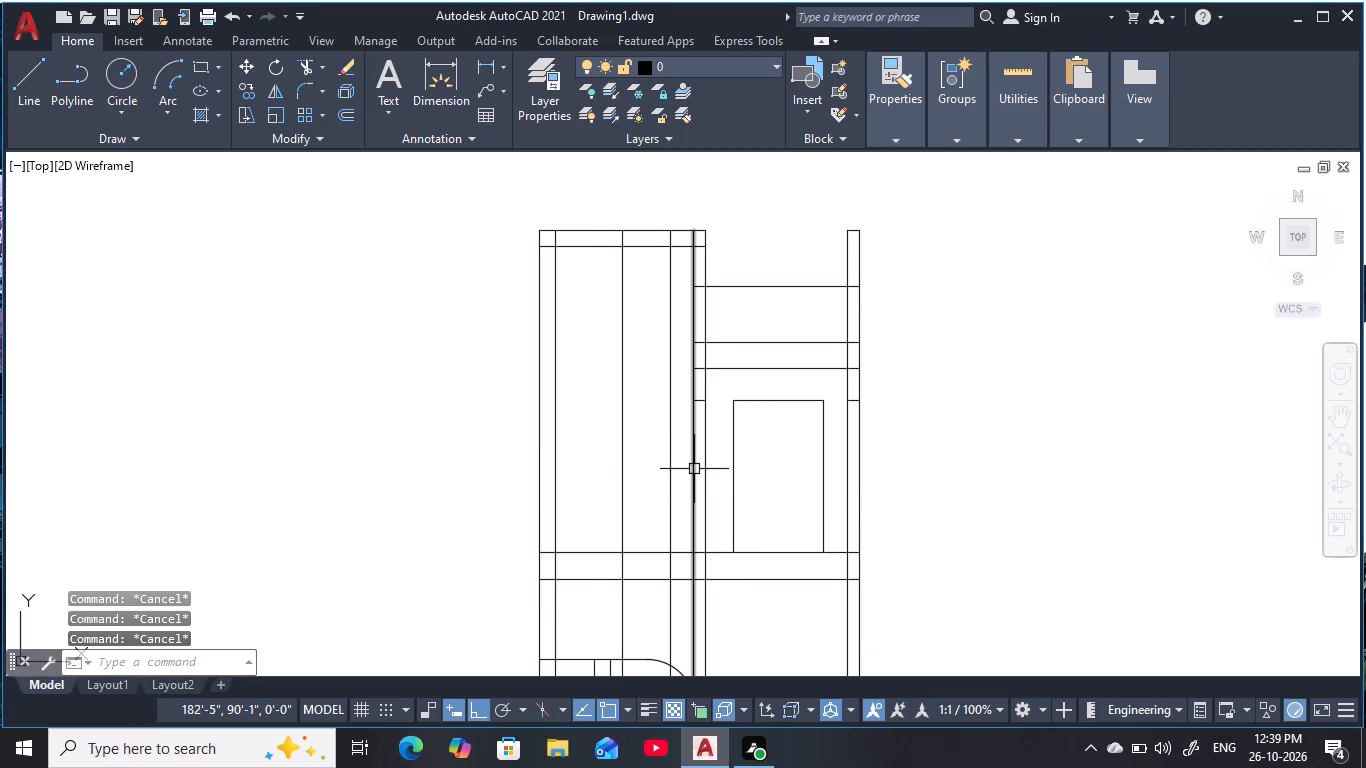
key(Escape)
key(Escape)
key(Escape)
key(Escape)
key(Escape)
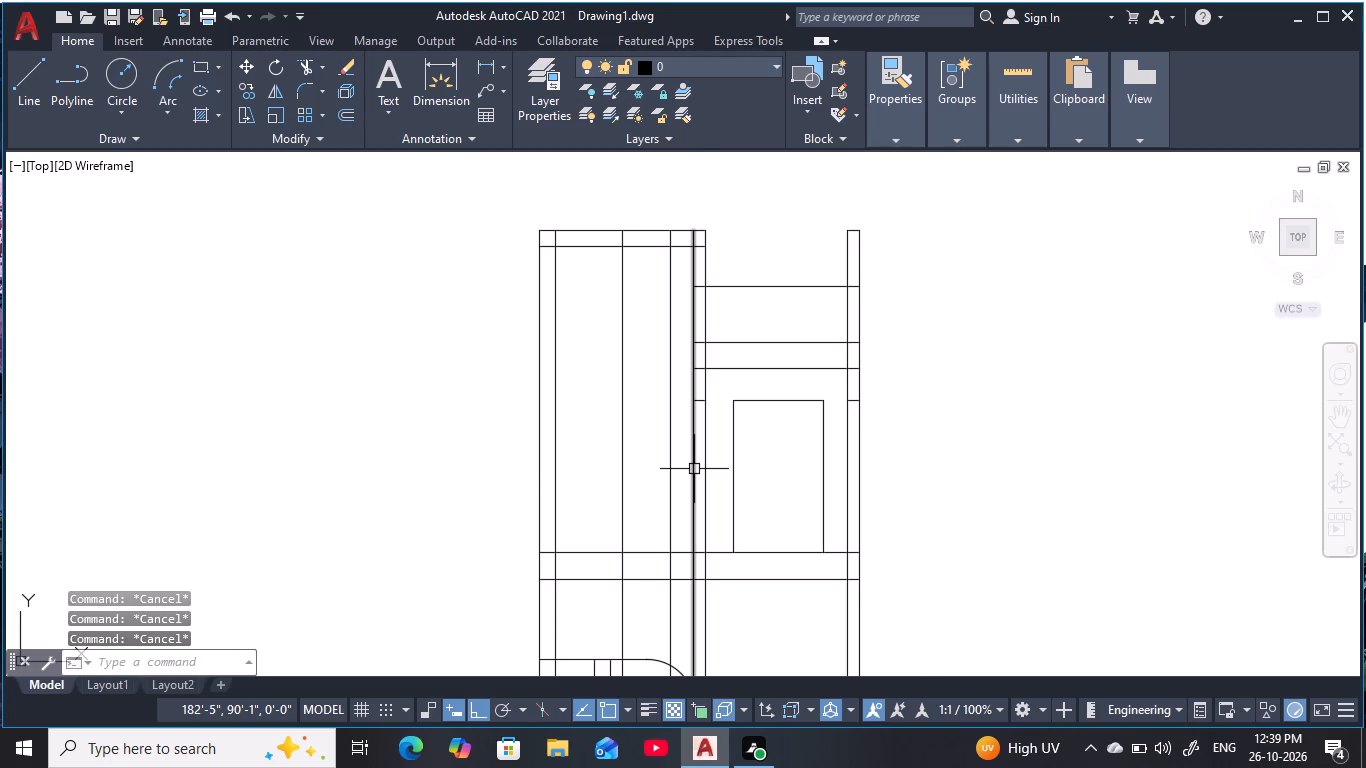
Offset the left bay's 3' offset line 1'9" toward the right bay, into the middle wall.
scroll(714, 455, up, 1)
middle_drag(710, 459, 677, 484)
key(Escape)
text(o 1)
text('9)
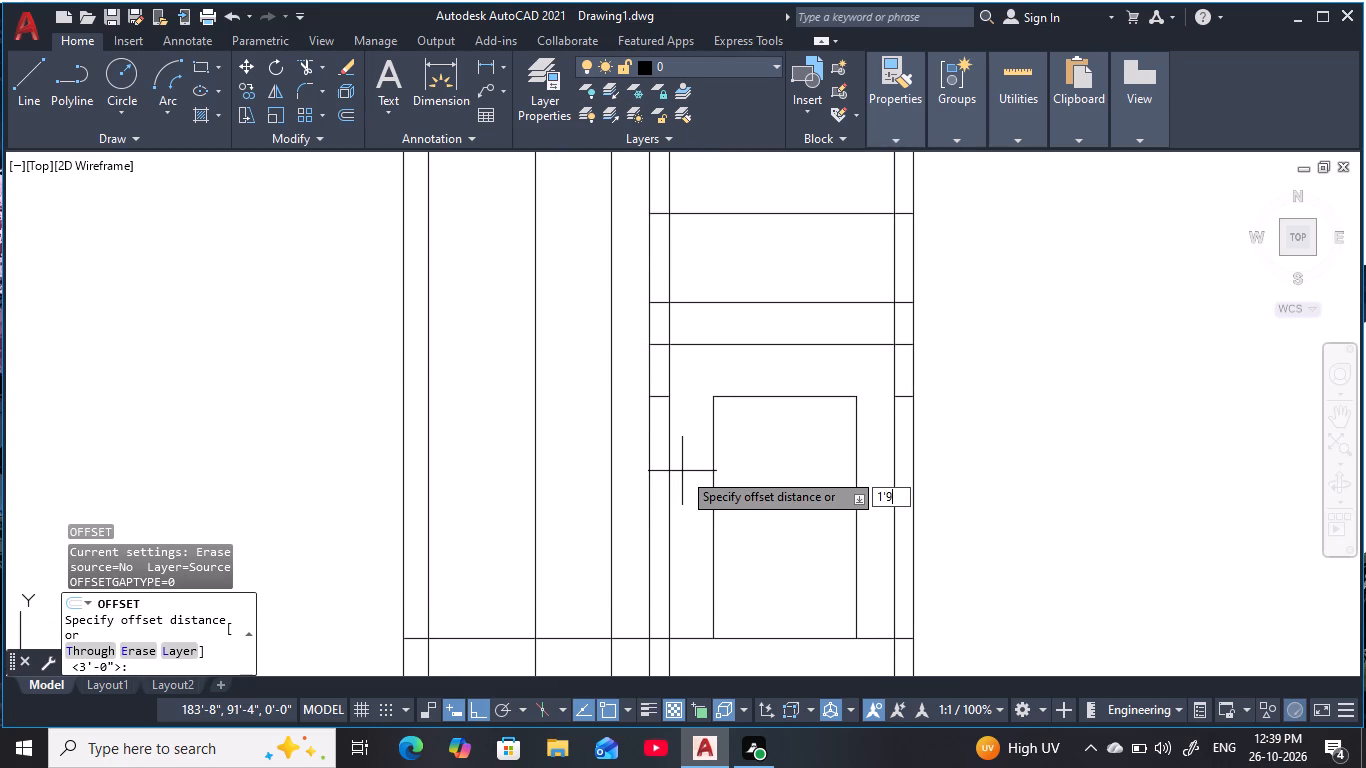
key(space)
click(609, 501)
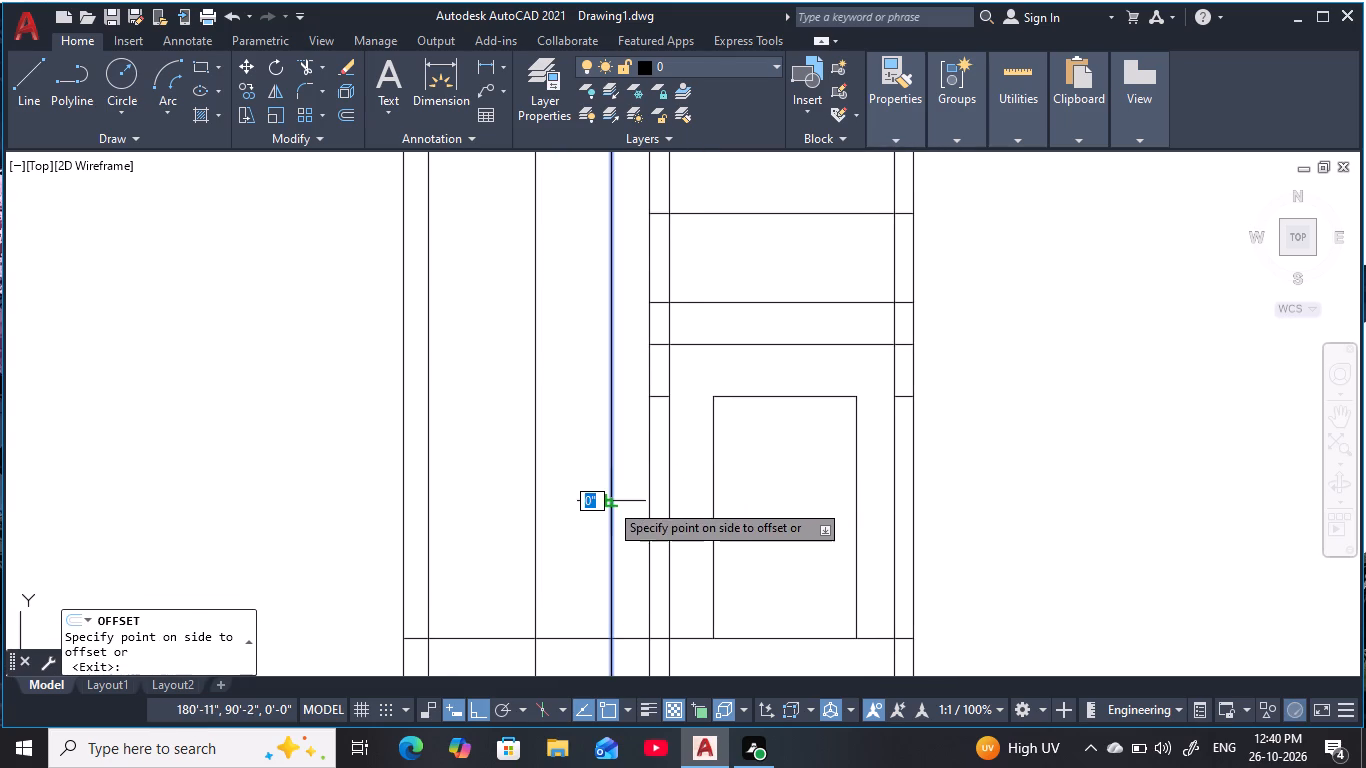
click(688, 481)
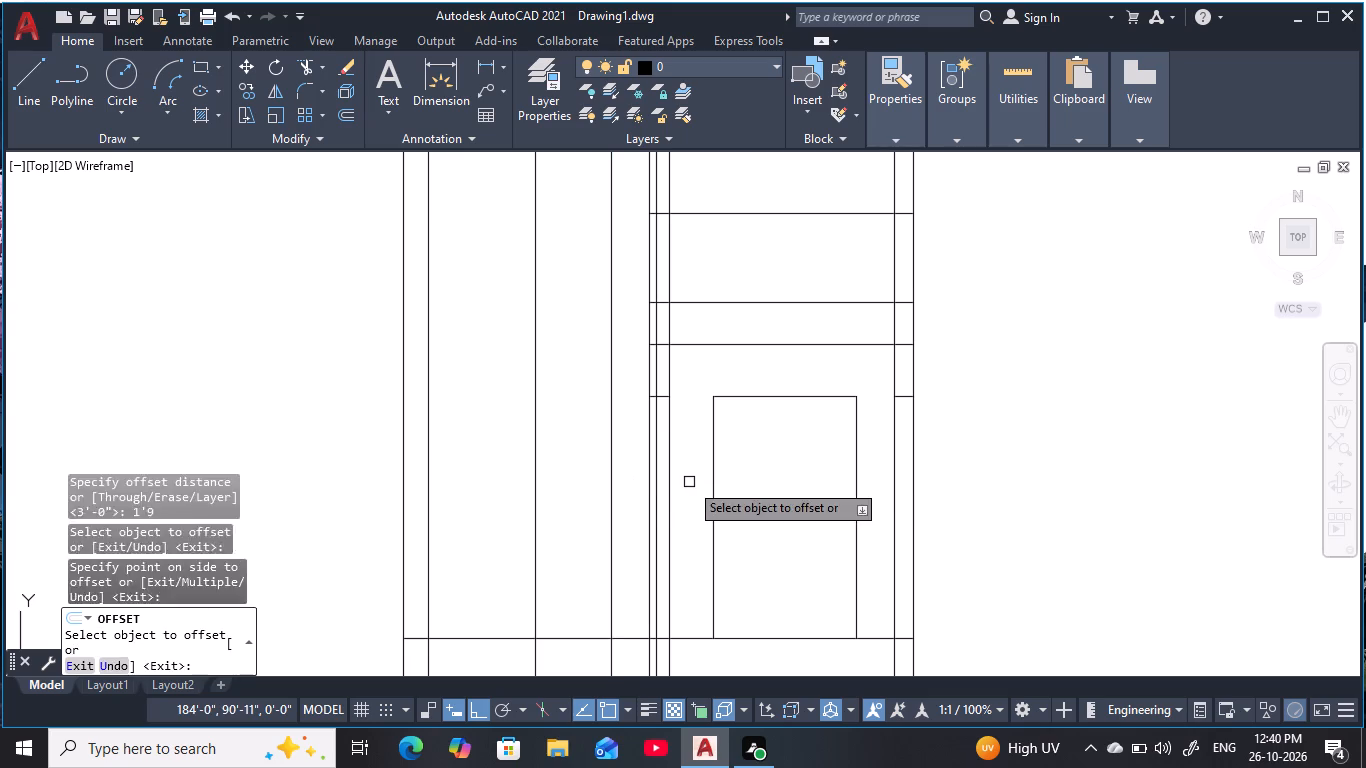
key(Escape)
key(Escape)
key(Escape)
key(Escape)
key(Escape)
key(Escape)
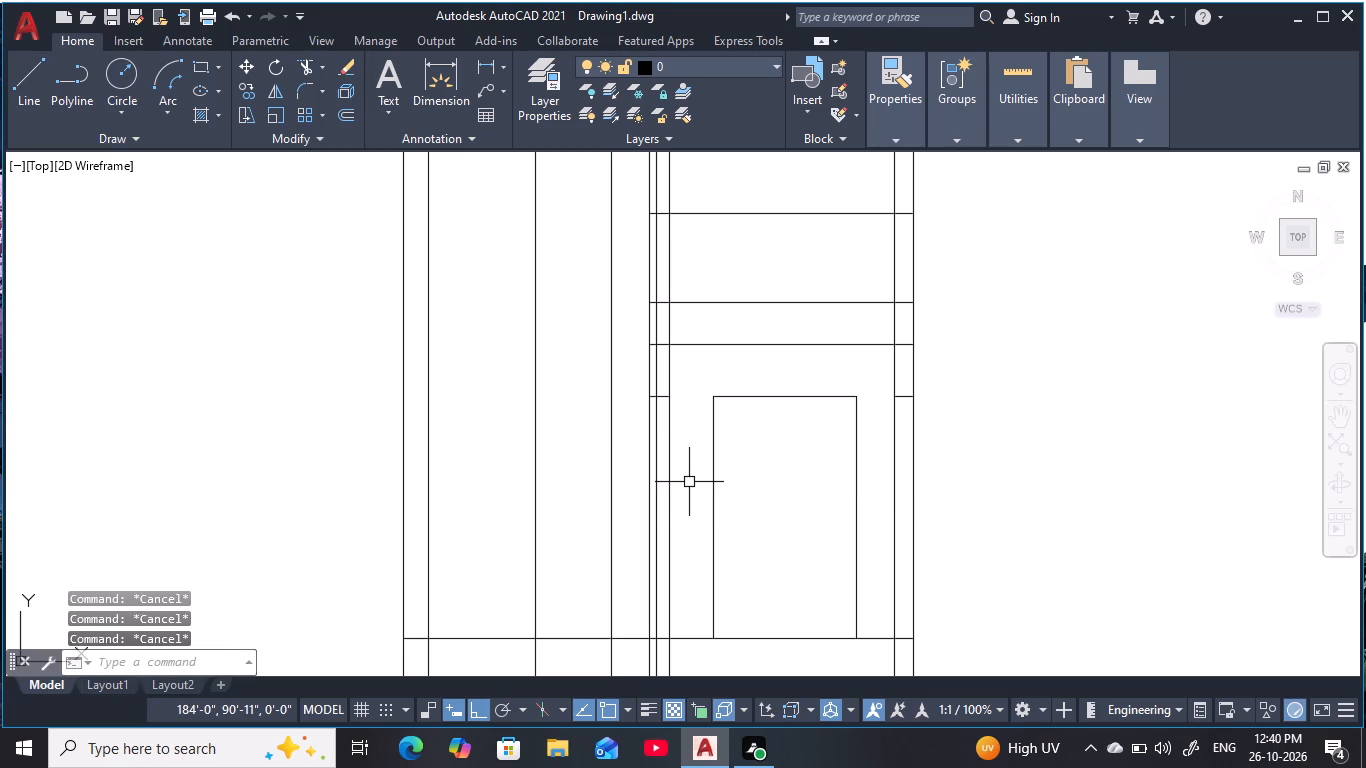
key(Escape)
key(Escape)
key(Escape)
key(Escape)
key(Escape)
key(Escape)
key(Escape)
key(Escape)
key(Escape)
key(Escape)
key(Escape)
key(Escape)
key(Escape)
key(Escape)
Trim the middle wall's right-hand line between the floor slab and the right bay's highest horizontal line, plus the short horizontal piece at opening-head level.
text(tr)
key(space)
click(671, 543)
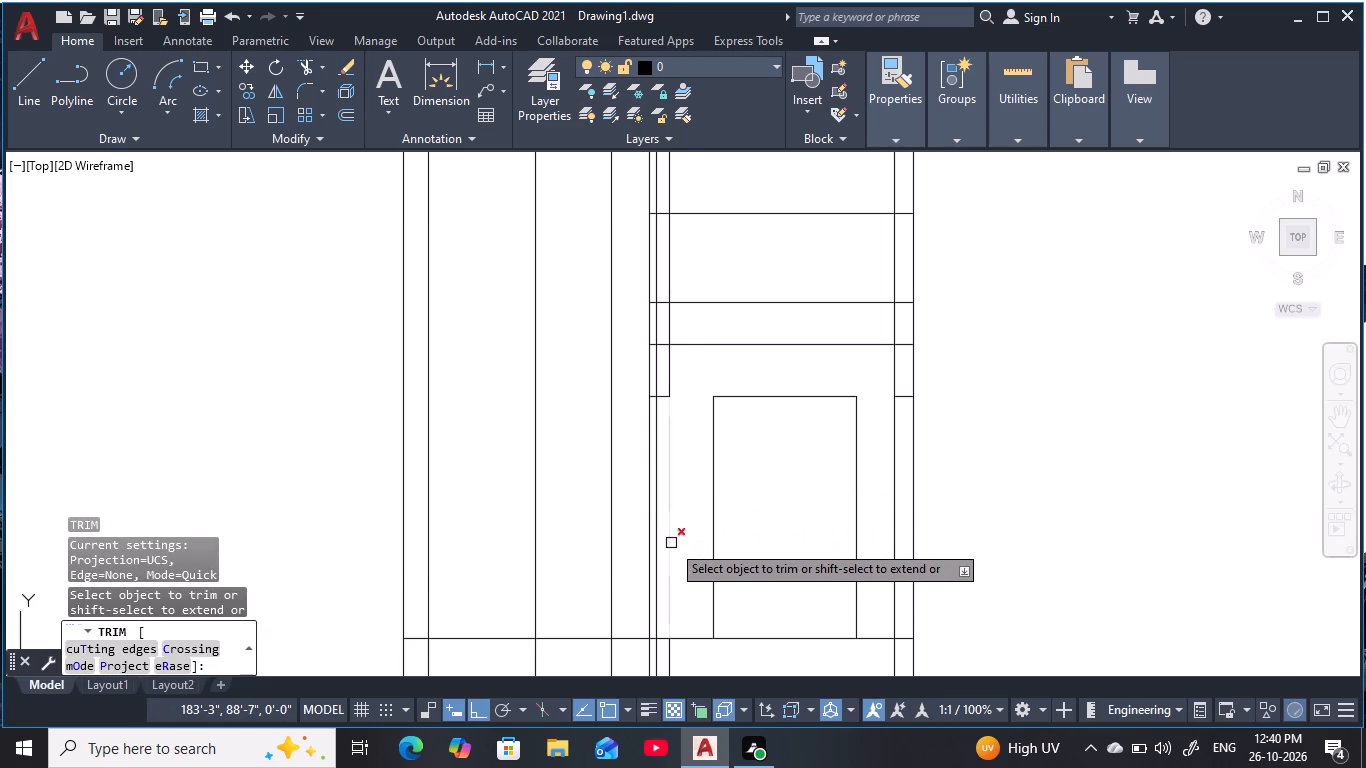
click(666, 391)
click(668, 401)
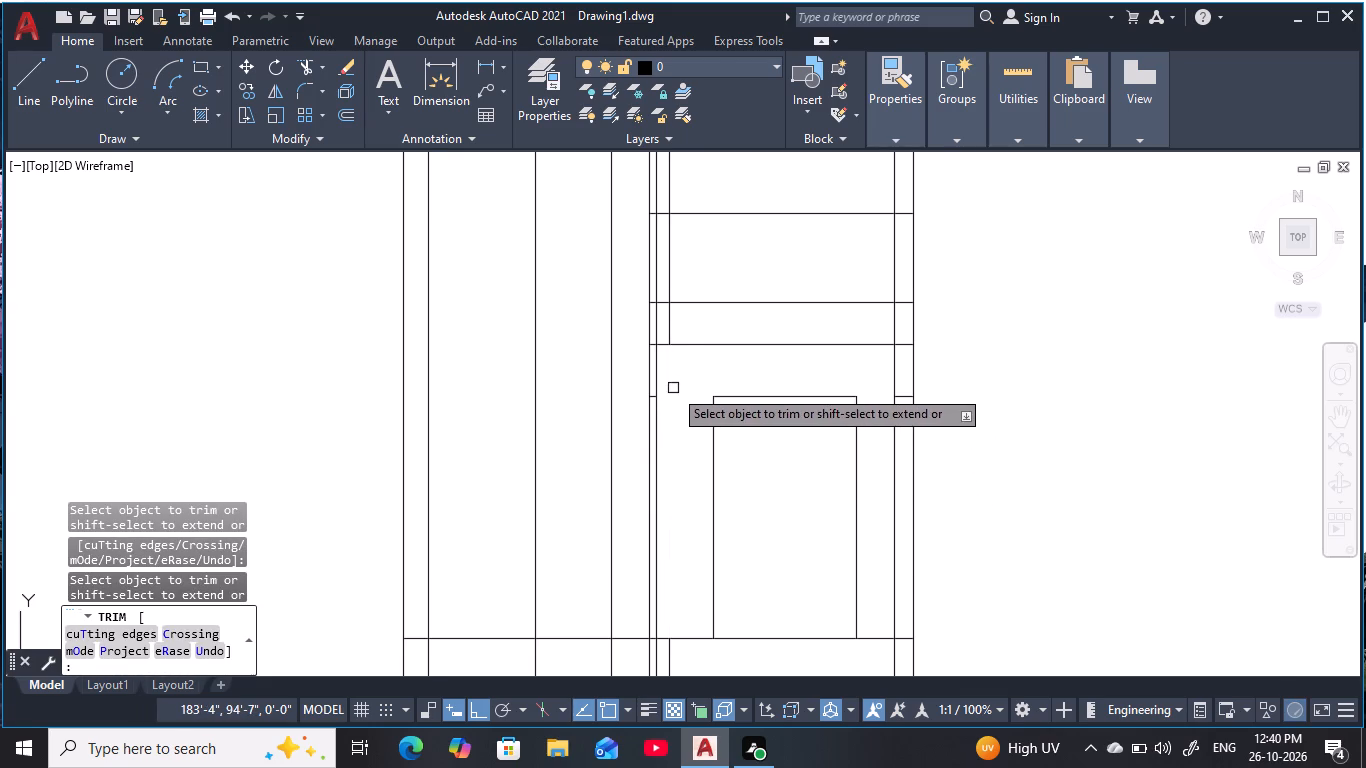
middle_drag(673, 388, 671, 472)
click(668, 408)
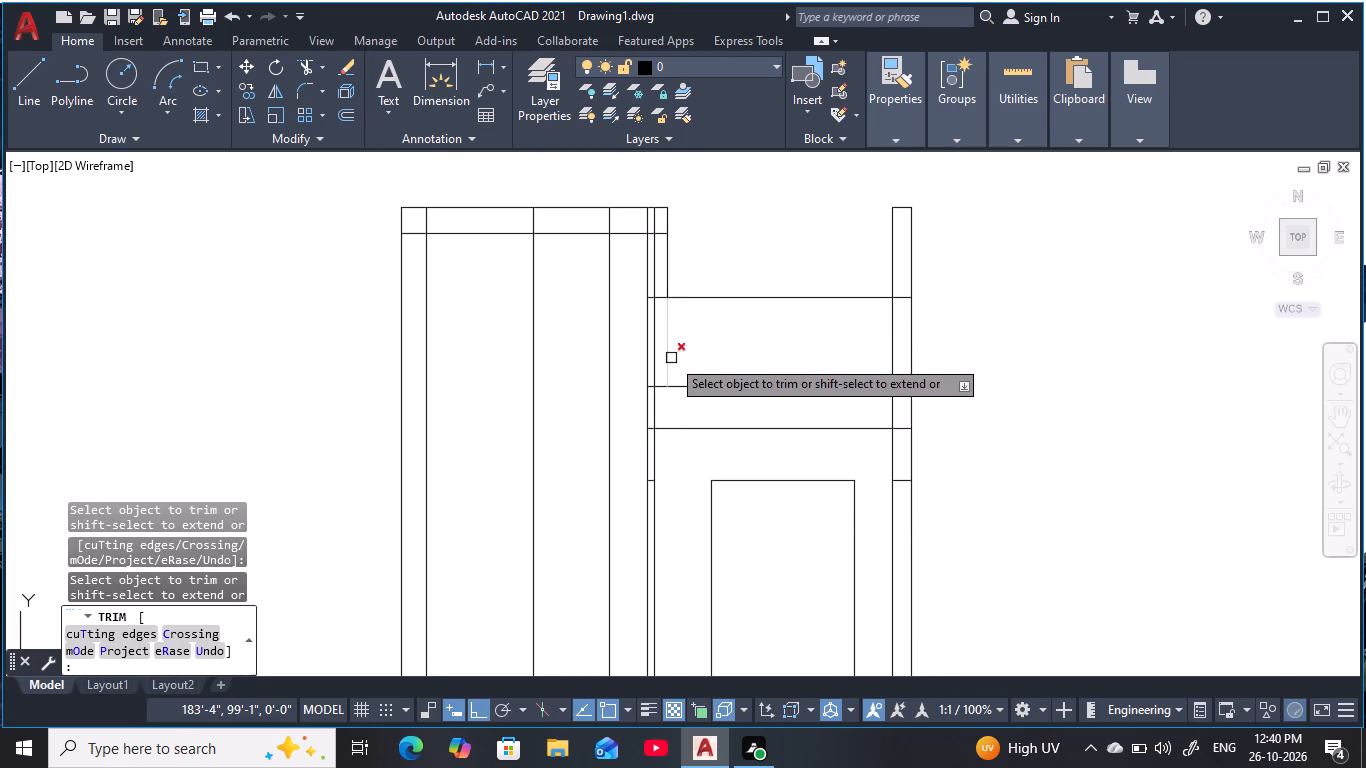
click(671, 358)
middle_drag(727, 358, 713, 331)
scroll(712, 331, down, 1)
key(Escape)
key(Escape)
middle_drag(742, 470, 723, 442)
key(Escape)
key(Escape)
key(Escape)
key(Escape)
Erase the left vertical line of the right bay's rectangular opening.
click(720, 463)
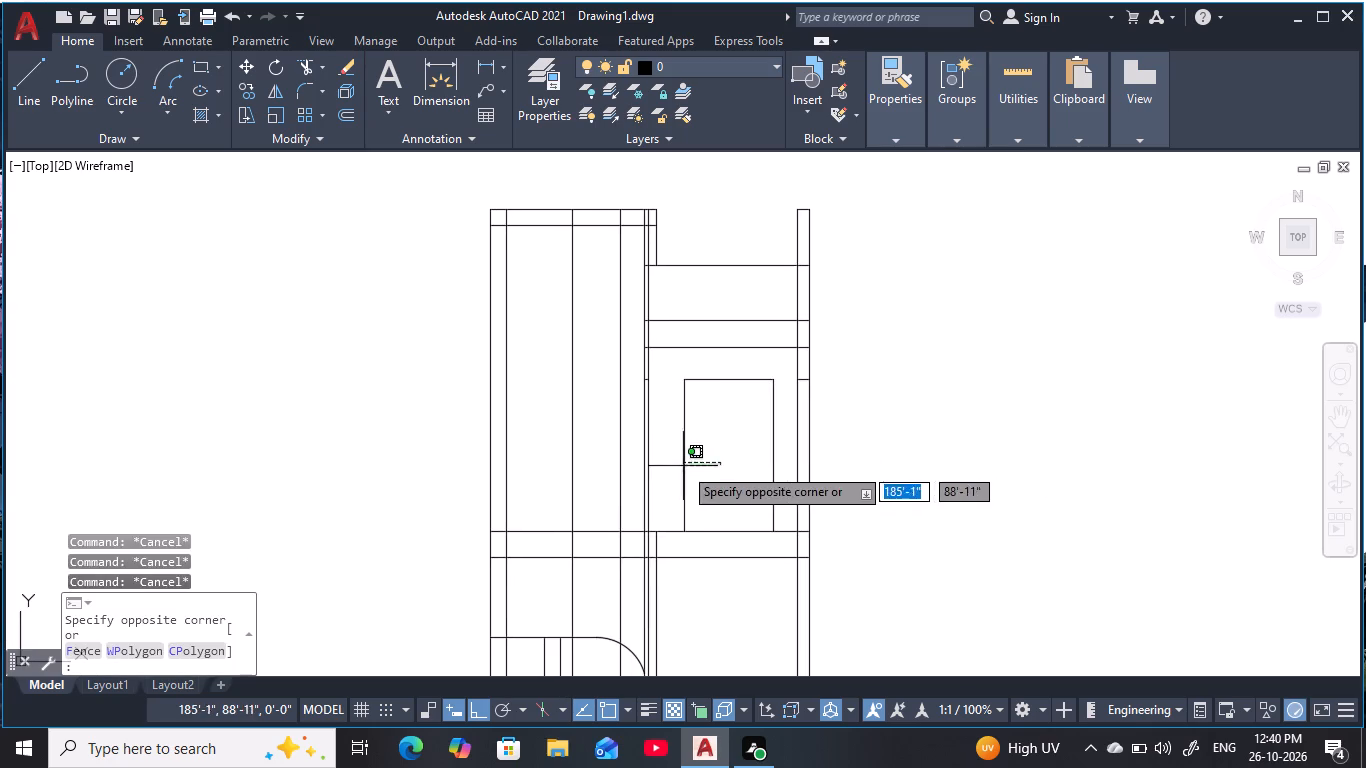
click(670, 460)
text(e)
key(space)
key(Escape)
key(Escape)
key(Escape)
key(Escape)
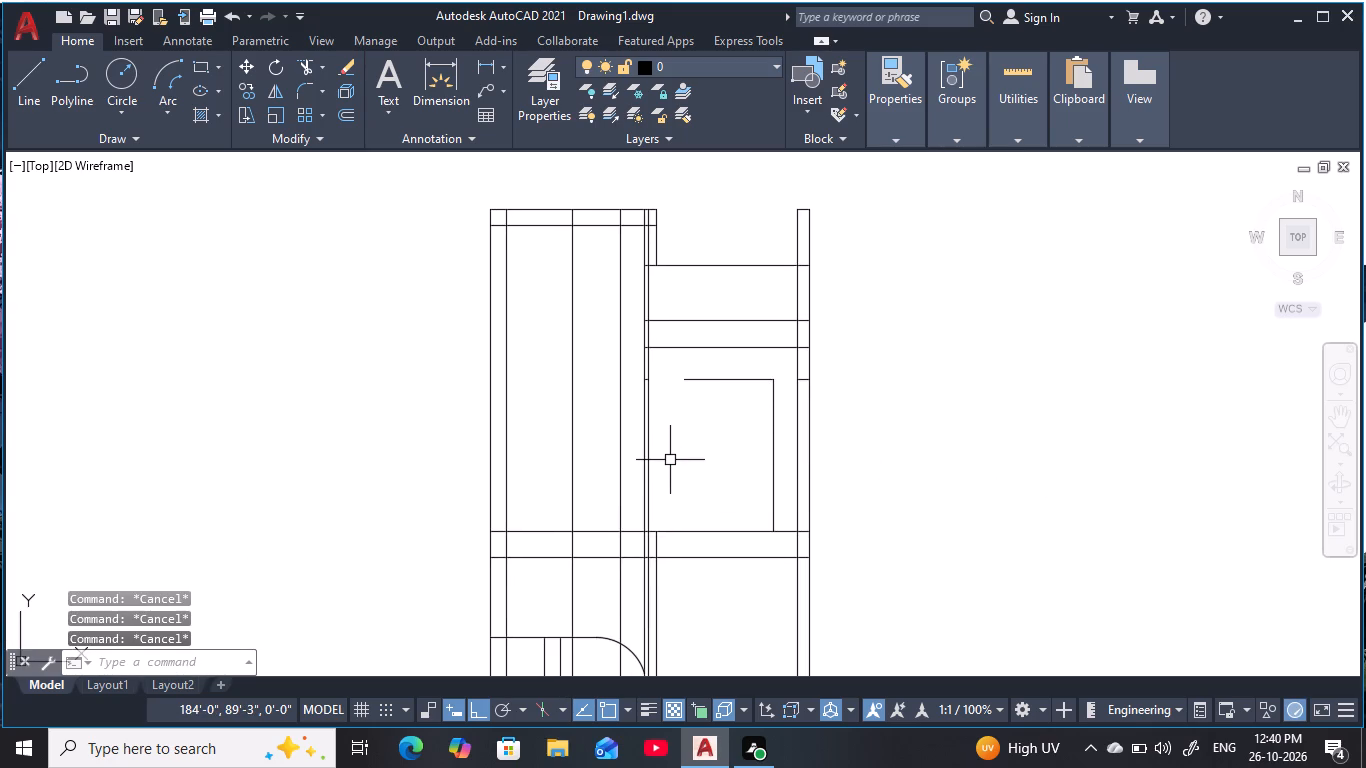
key(Escape)
key(Escape)
key(Escape)
key(Escape)
key(Escape)
key(Escape)
key(Escape)
key(Escape)
key(Escape)
key(Escape)
key(Escape)
key(Escape)
key(Escape)
key(Escape)
key(Escape)
key(Escape)
key(Escape)
key(Escape)
key(Escape)
key(Escape)
key(Escape)
key(Escape)
key(Escape)
key(Escape)
key(Escape)
key(Escape)
key(Escape)
key(Escape)
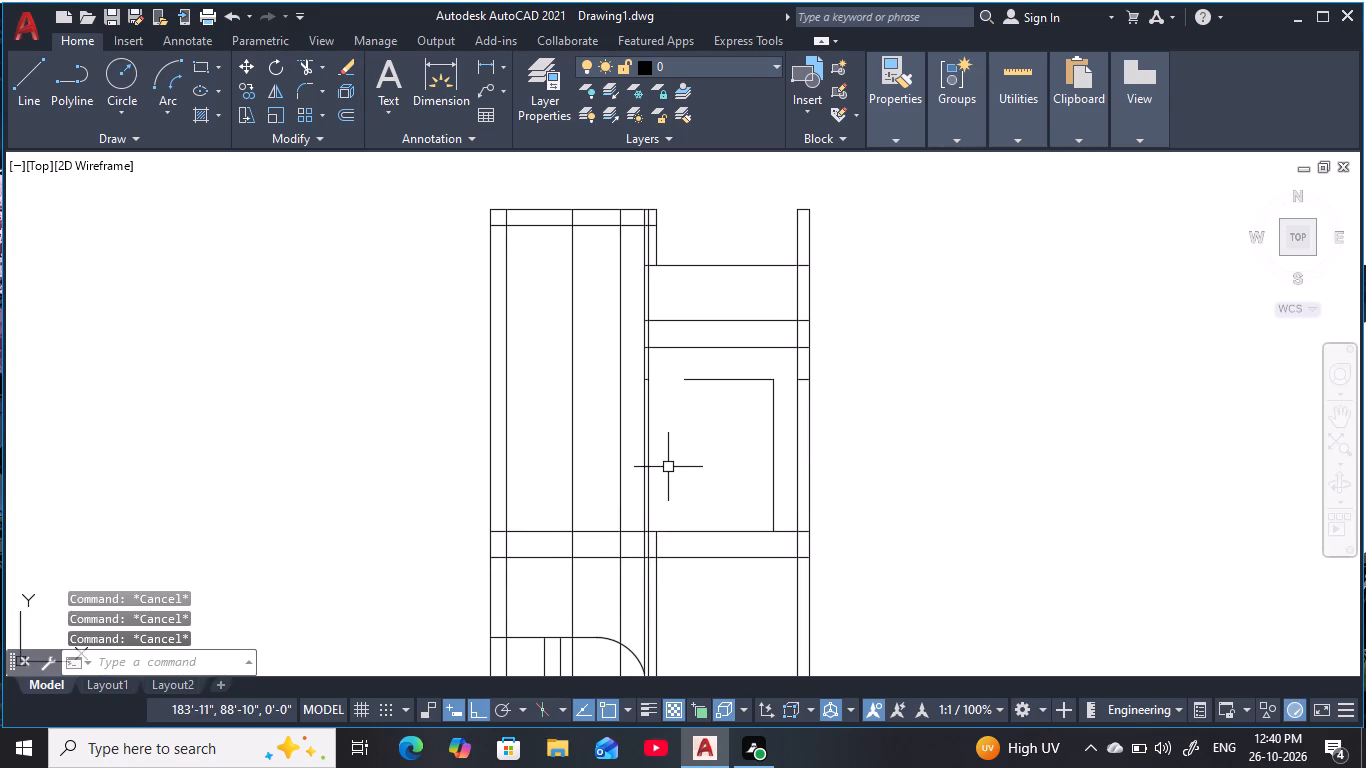
key(Escape)
key(Escape)
key(Escape)
key(Escape)
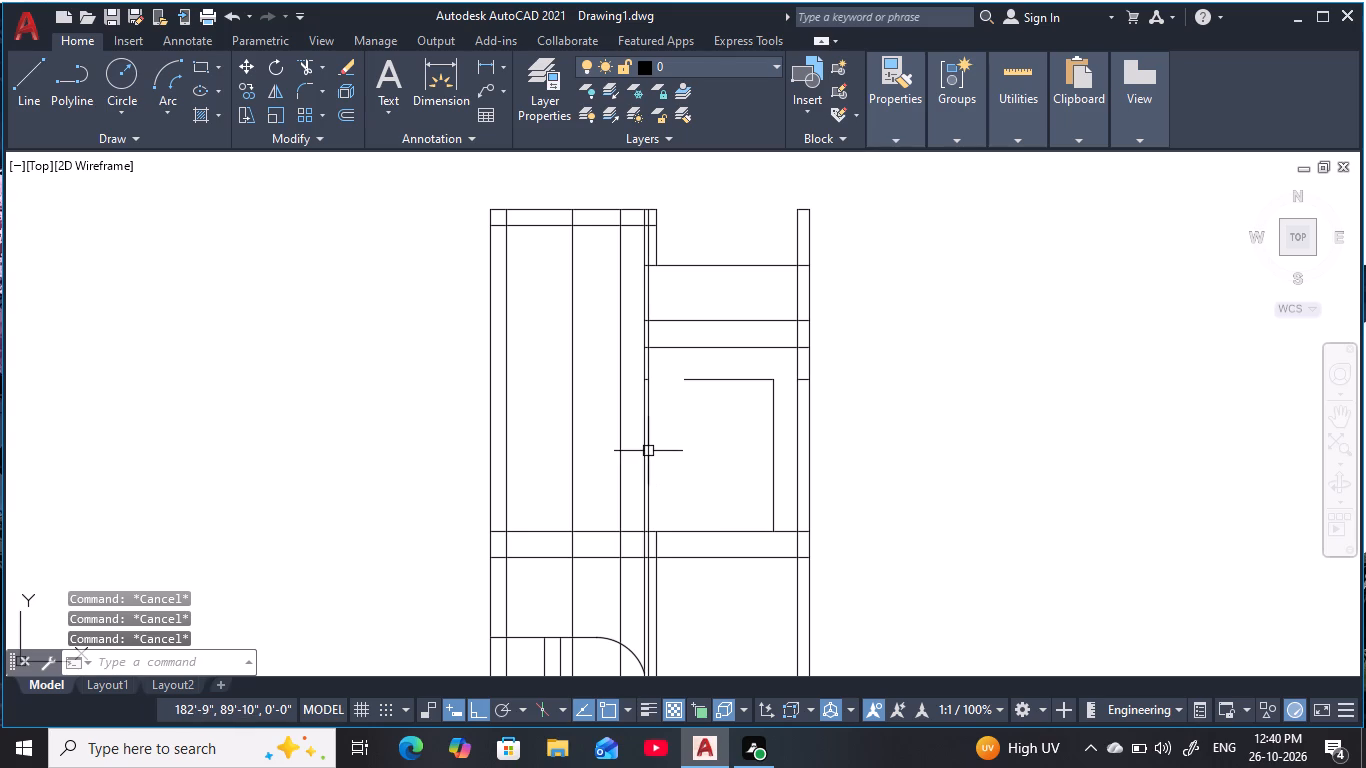
Erase the 1'9" offset line inside the middle wall, just beside the wall's left line.
click(652, 453)
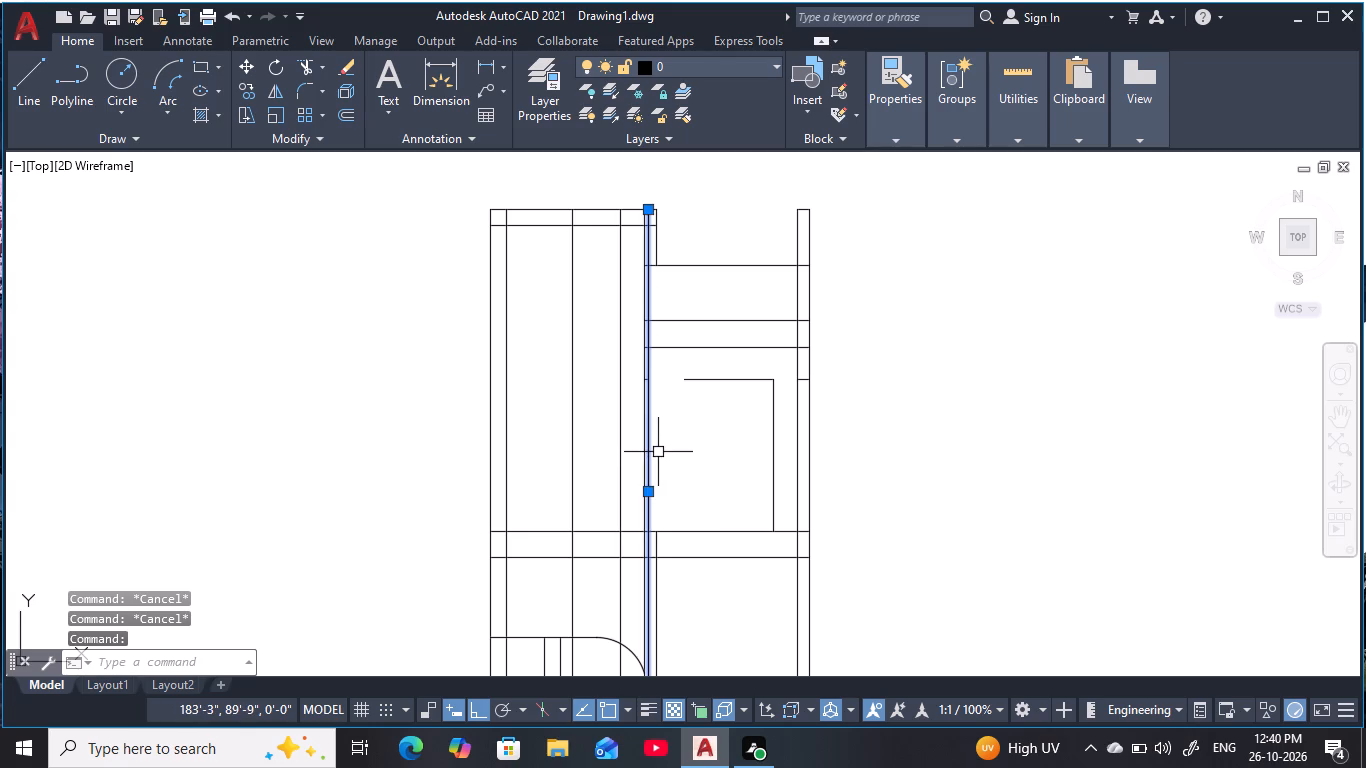
text(e)
key(space)
key(Escape)
key(Escape)
key(Escape)
key(Escape)
key(Escape)
key(Escape)
key(Escape)
key(Escape)
key(Escape)
key(Escape)
key(Escape)
key(Escape)
key(Escape)
key(Escape)
key(Escape)
key(Escape)
key(Escape)
key(Escape)
key(Escape)
key(Escape)
key(Escape)
key(Escape)
key(Escape)
key(Escape)
key(Escape)
key(Escape)
key(Escape)
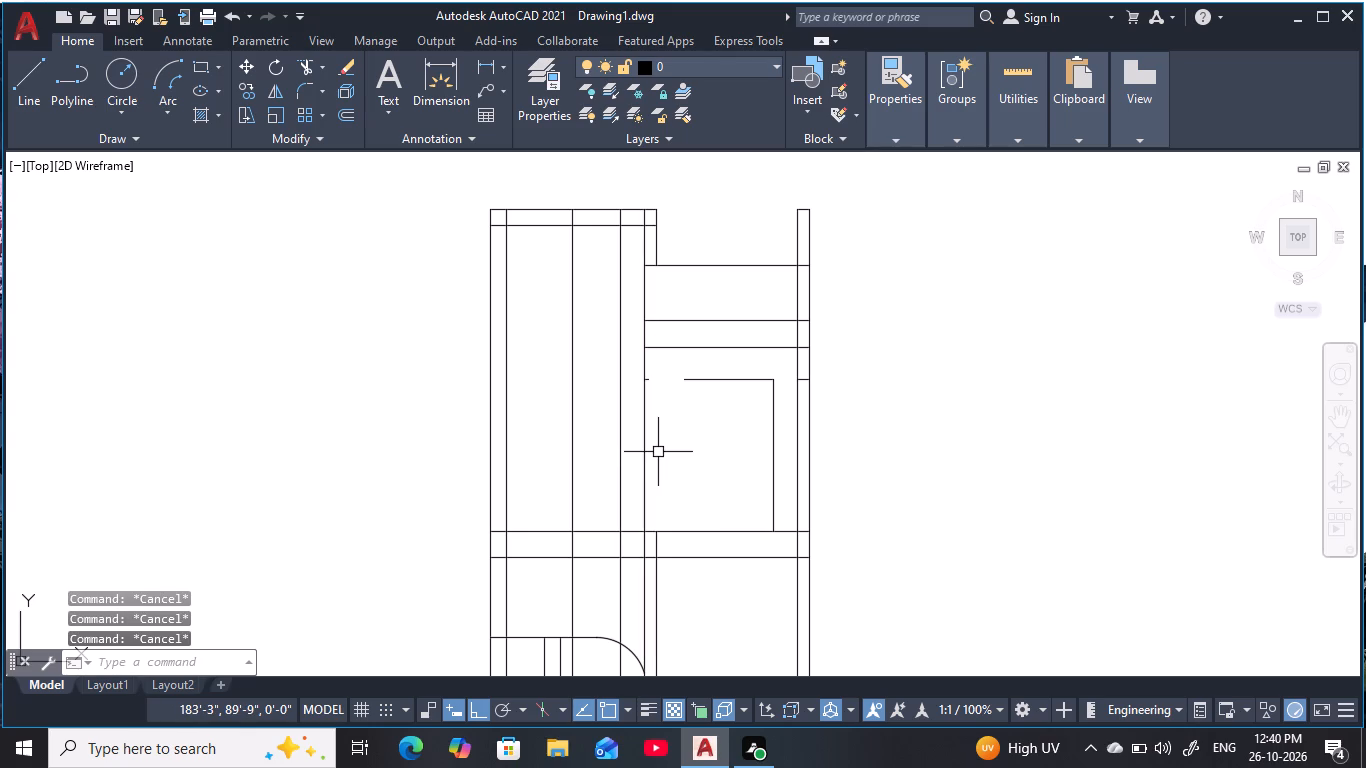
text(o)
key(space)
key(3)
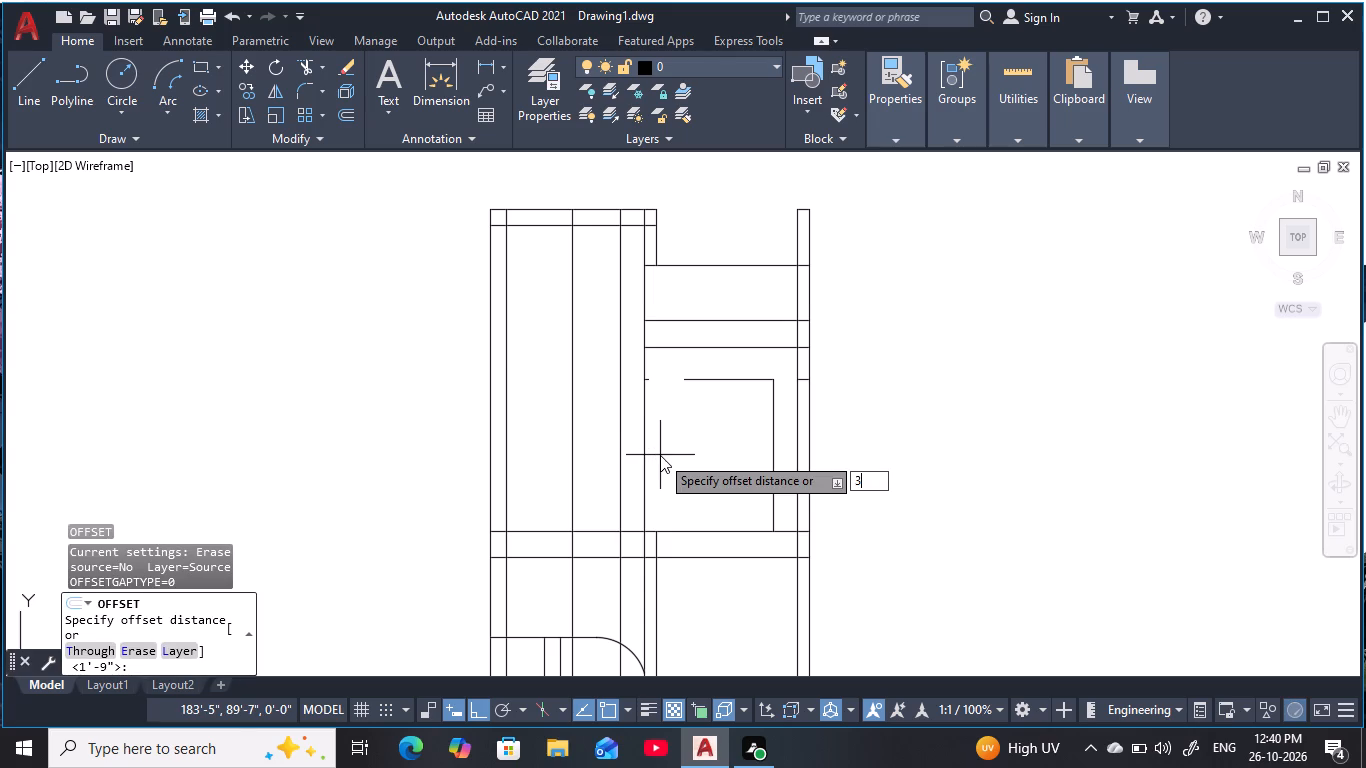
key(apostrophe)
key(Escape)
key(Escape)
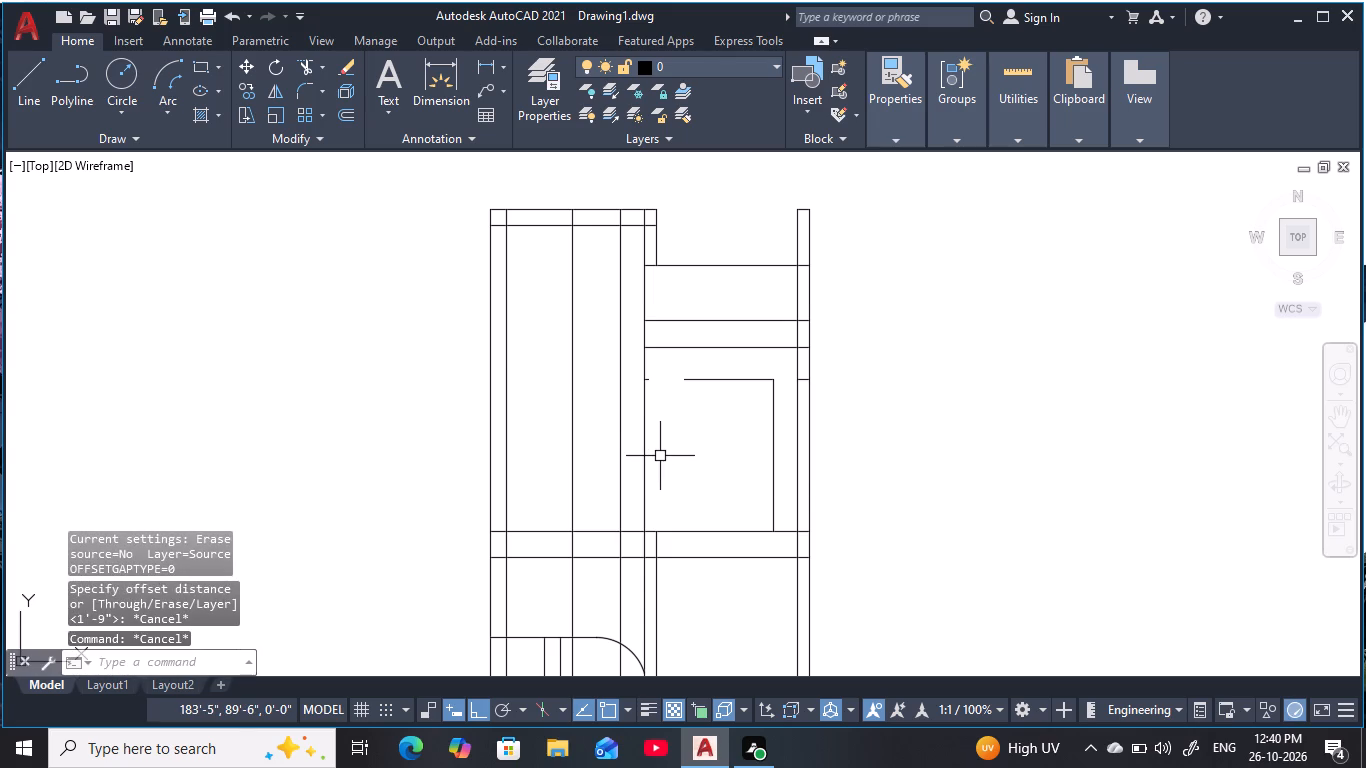
Offset the middle wall's left line 3" toward the right bay.
key(o)
key(space)
text(3)
key(space)
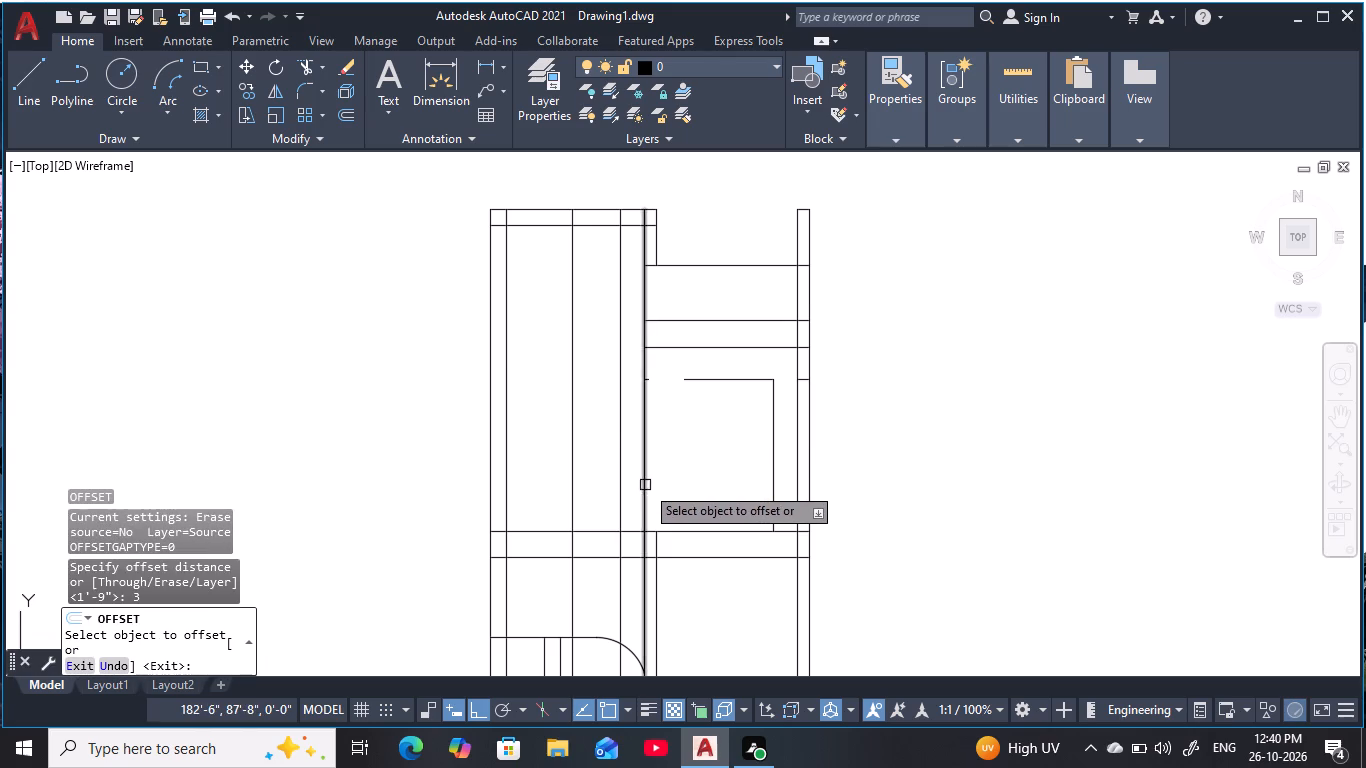
click(645, 485)
click(679, 476)
key(Escape)
key(Escape)
key(Escape)
key(Escape)
key(Escape)
key(Escape)
key(Escape)
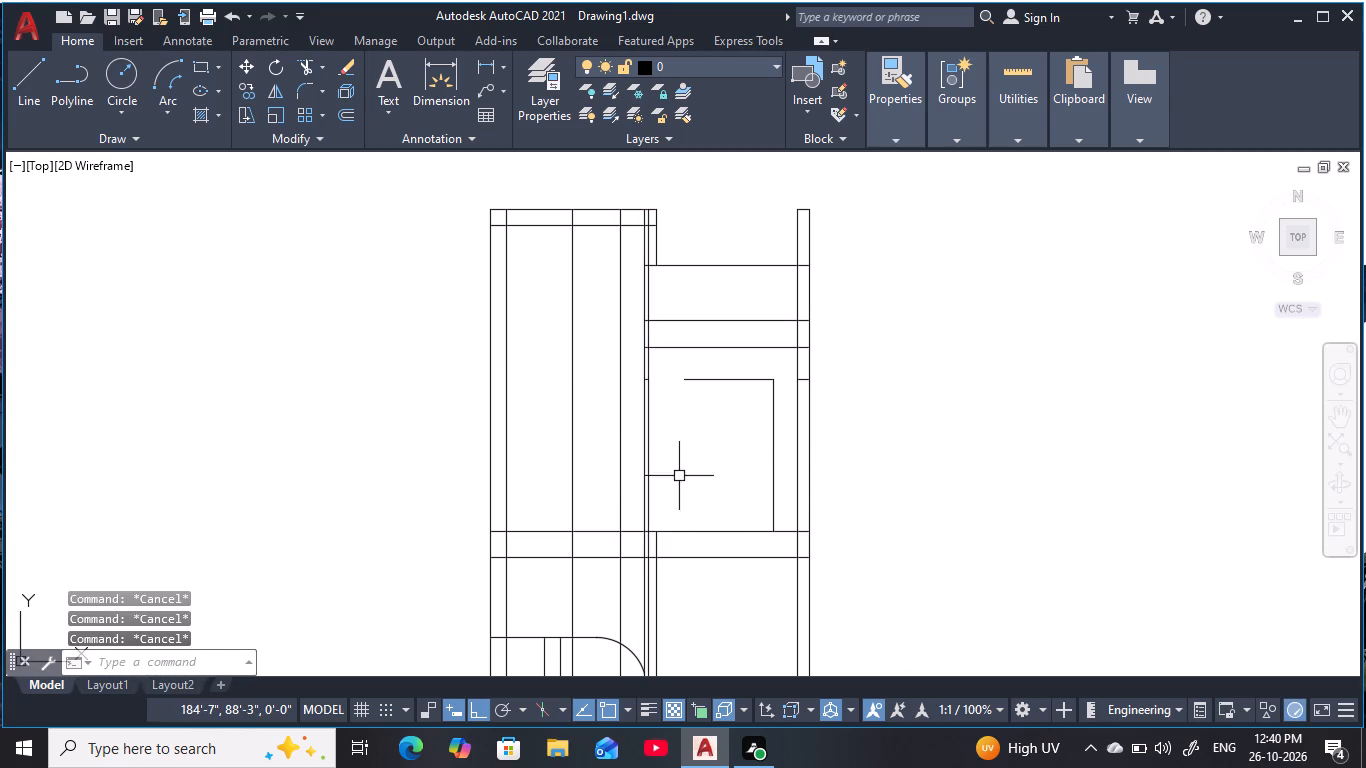
key(Escape)
key(Escape)
key(Escape)
key(Escape)
key(Escape)
key(Escape)
key(Escape)
key(Escape)
key(Escape)
Offset the middle wall's 3" offset line 1'9" into the right bay.
text(o 1'9)
key(space)
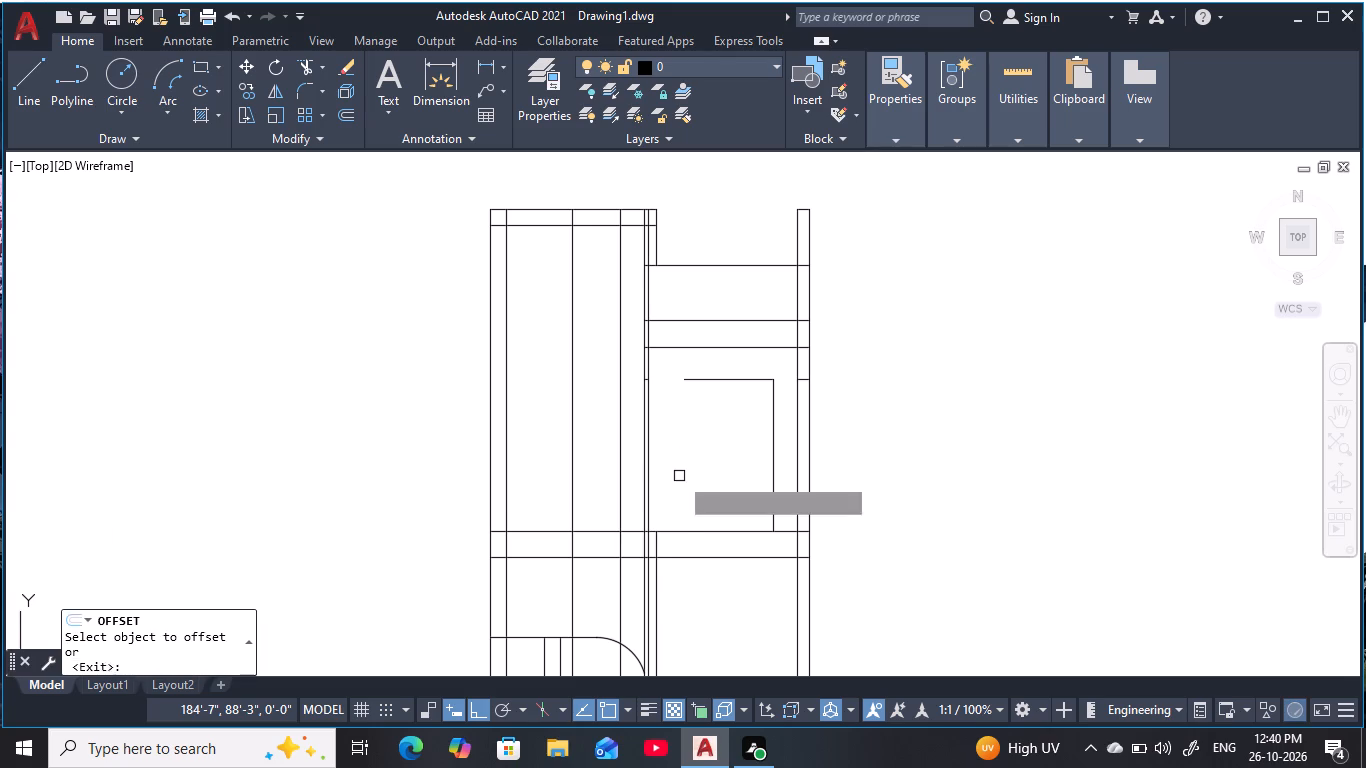
click(652, 469)
click(692, 469)
key(Escape)
key(Escape)
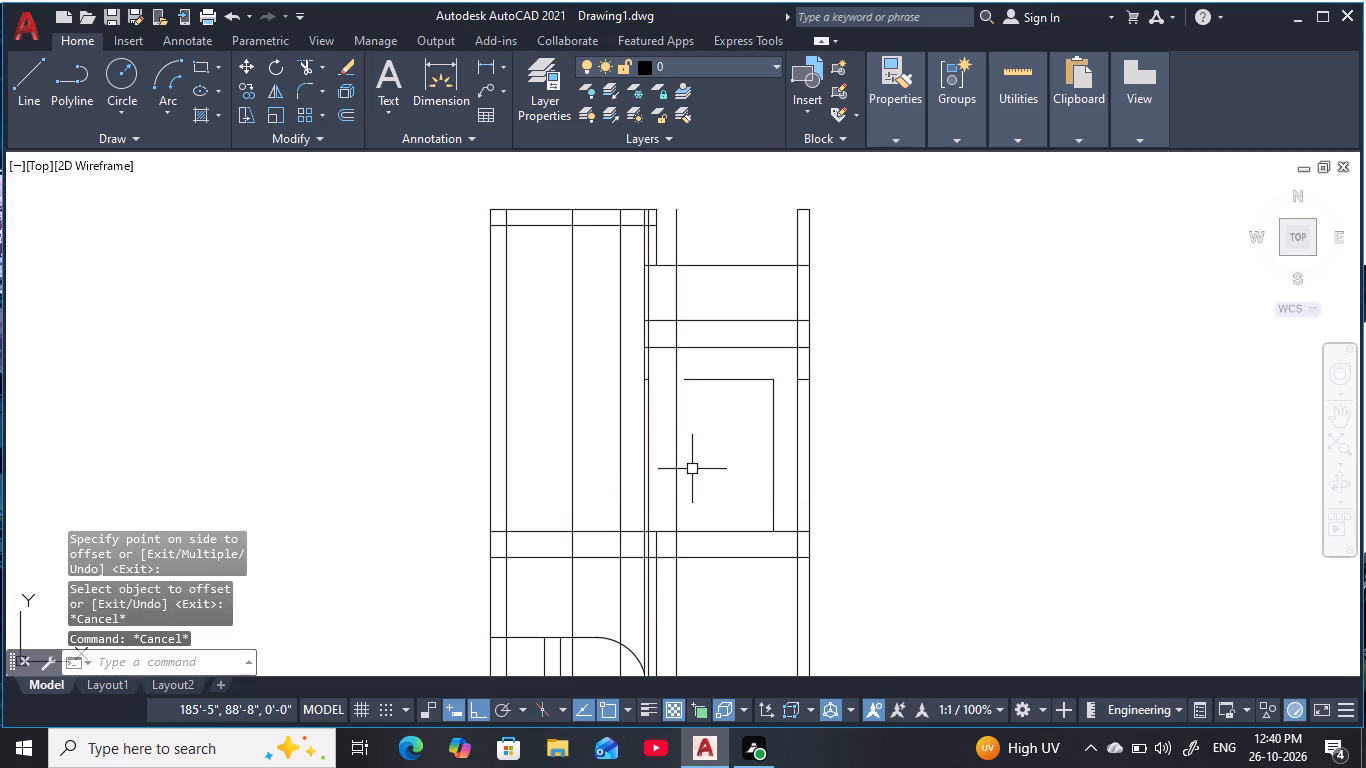
key(Escape)
key(Escape)
key(Escape)
Fillet the right-bay opening's head line with the 1'9" offset line to form a sharp upper-left corner.
text(f)
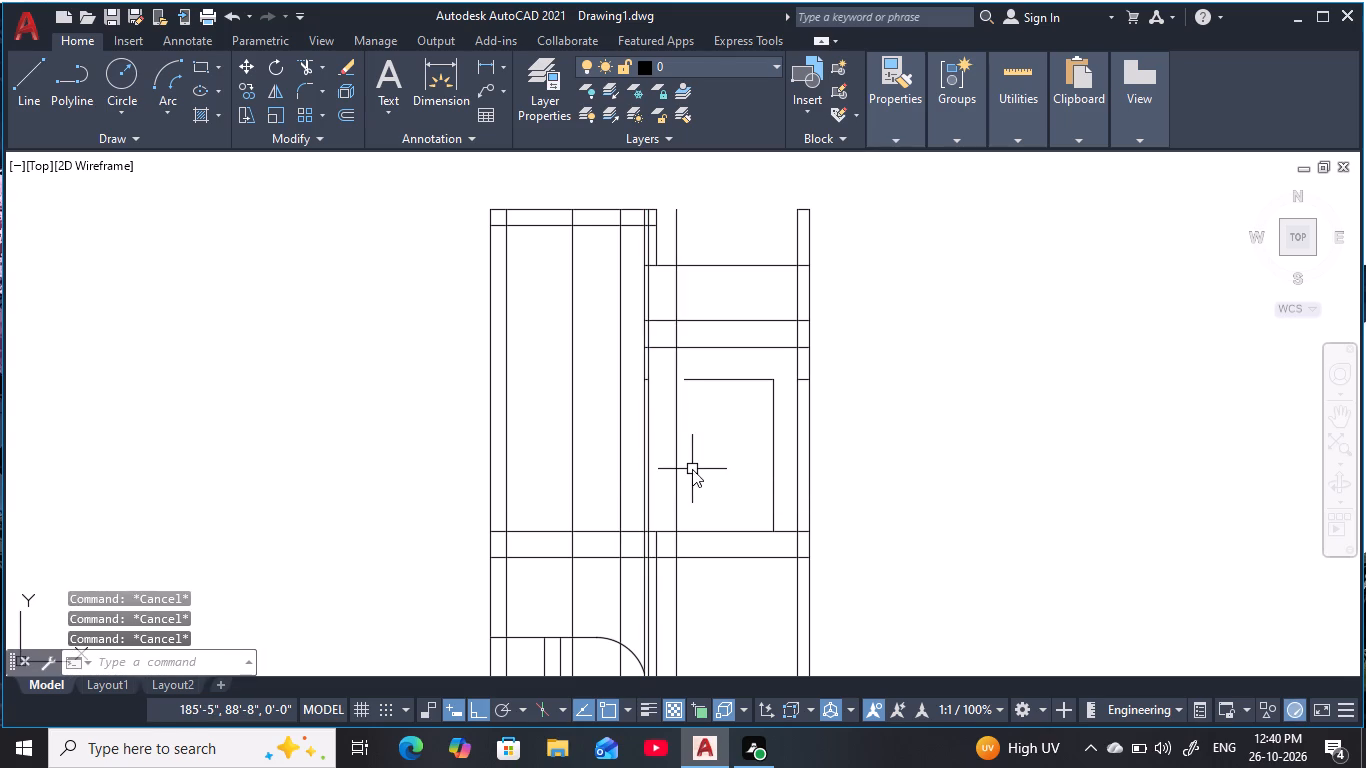
key(space)
click(709, 380)
click(677, 422)
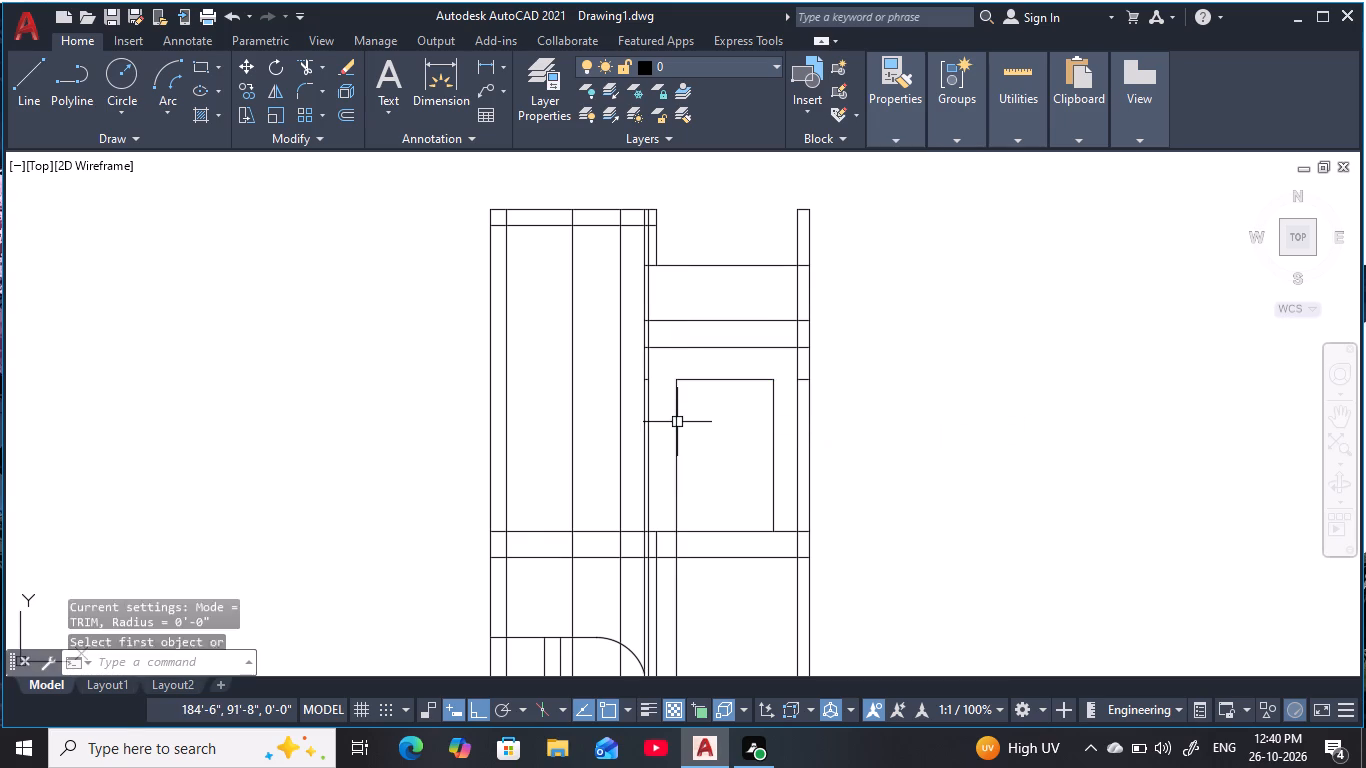
key(Escape)
key(Escape)
key(Escape)
key(Escape)
Trim the opening's left line within the floor slab and erase its leftover piece below the slab.
text(tr)
key(space)
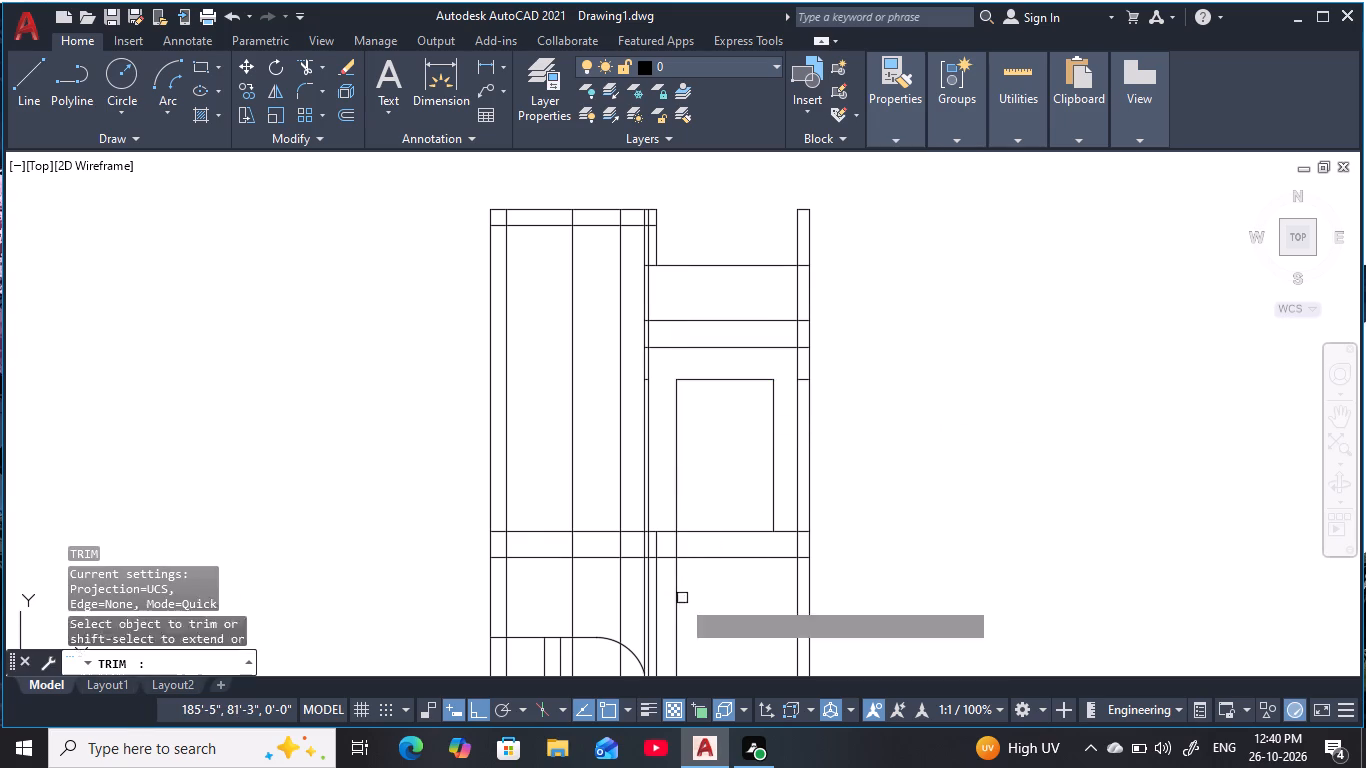
click(675, 550)
key(Escape)
key(Escape)
click(677, 606)
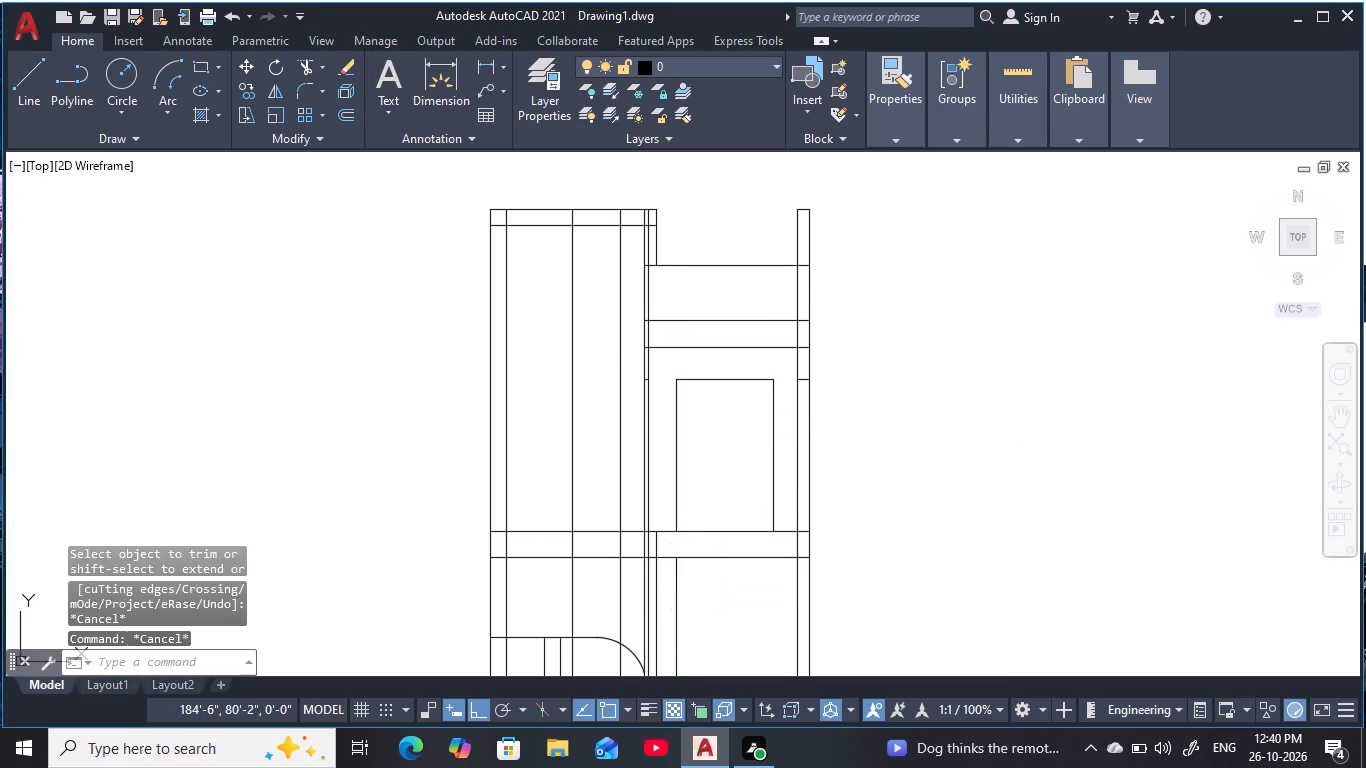
text(e)
key(space)
click(653, 585)
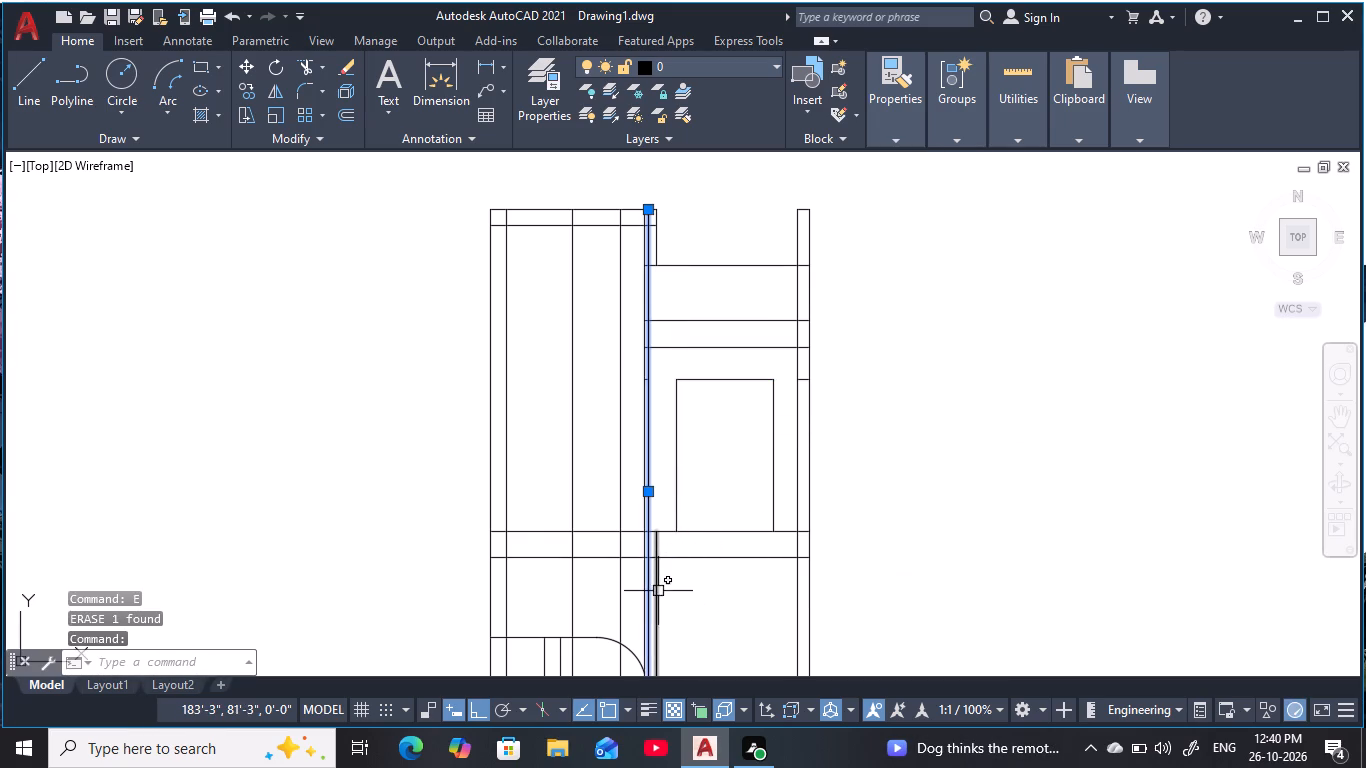
key(Escape)
click(658, 592)
key(Escape)
key(Escape)
key(Escape)
Draw a three-point arc from the opening's upper-right corner through its upper-left corner, ending on its left side about 3'4" below that corner.
middle_drag(717, 467, 686, 466)
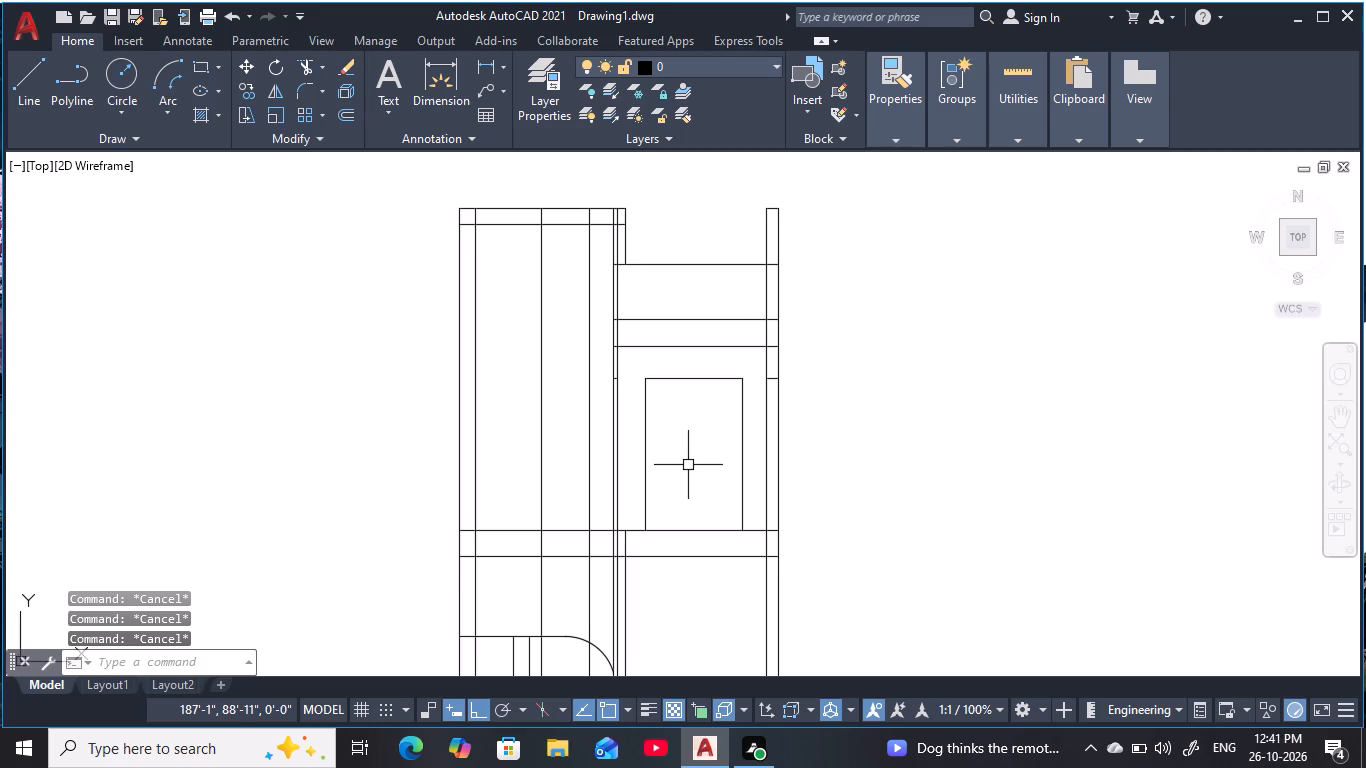
middle_drag(688, 465, 672, 484)
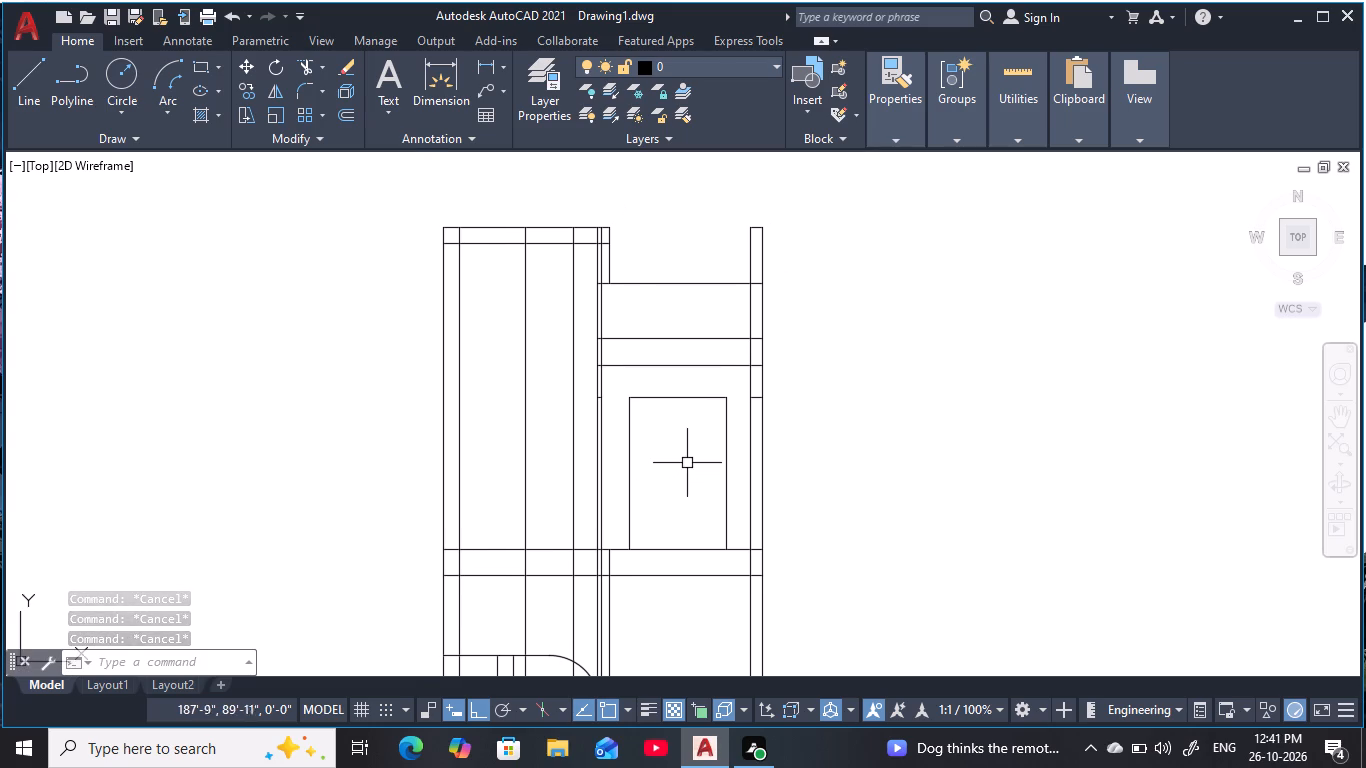
scroll(687, 463, up, 1)
middle_click(687, 463)
key(Escape)
key(Escape)
key(Escape)
key(Escape)
key(Escape)
key(Escape)
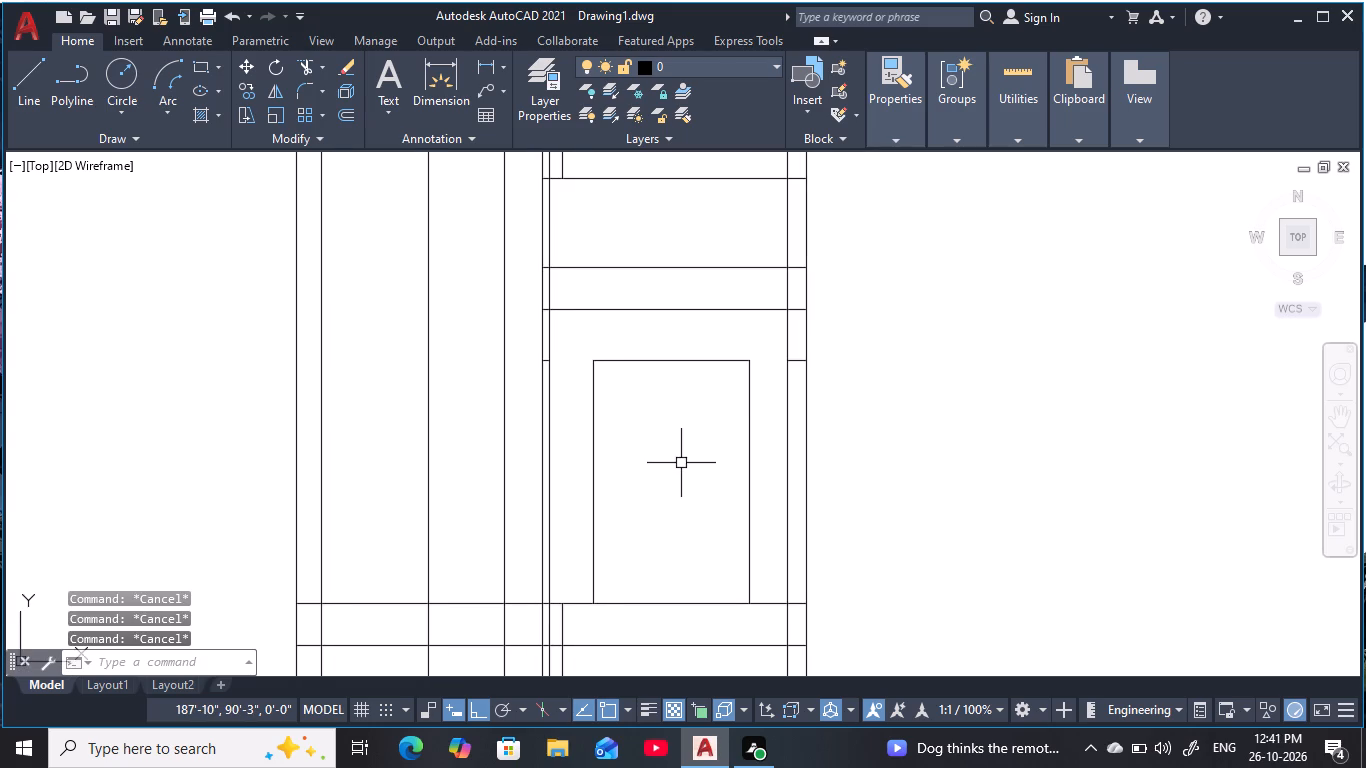
key(Escape)
key(Escape)
key(Escape)
key(Escape)
key(Escape)
key(Escape)
key(Escape)
key(Escape)
key(Escape)
key(Escape)
key(Escape)
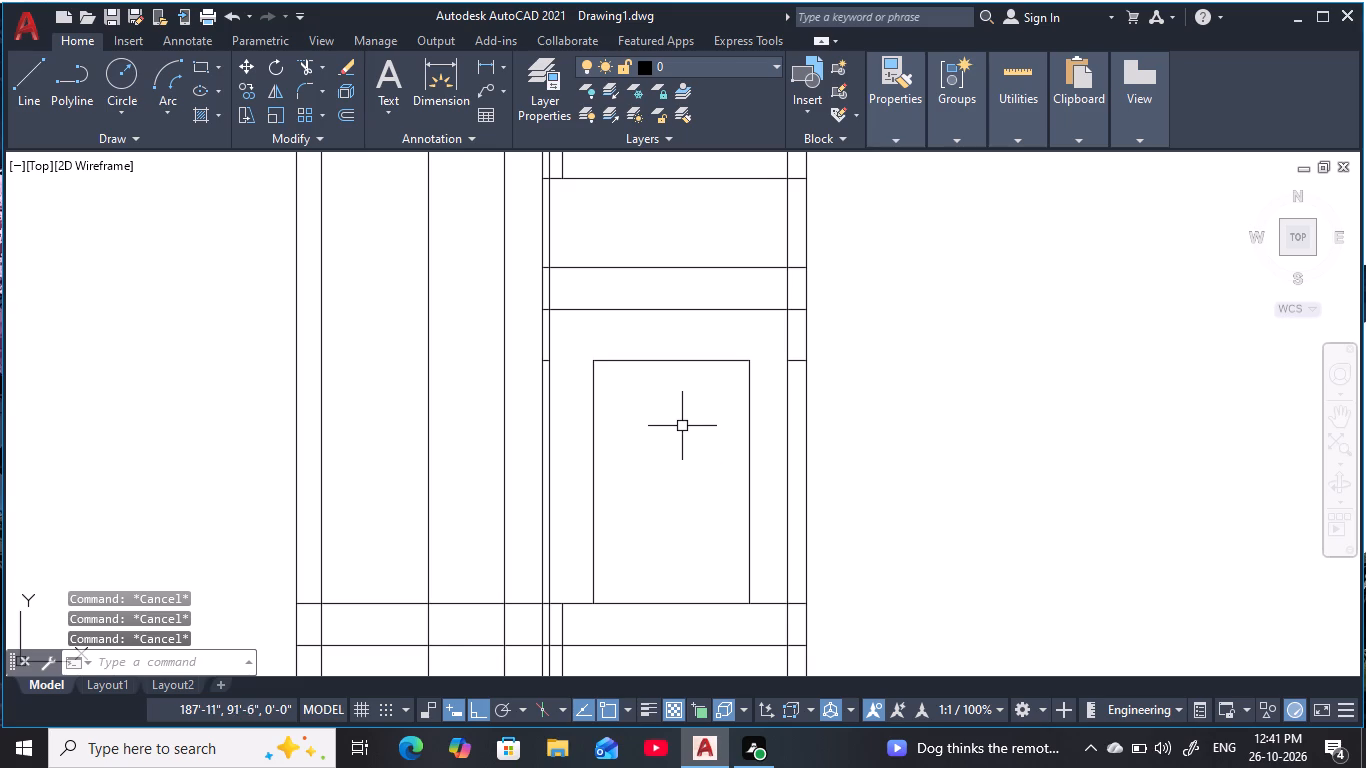
text(arc)
key(space)
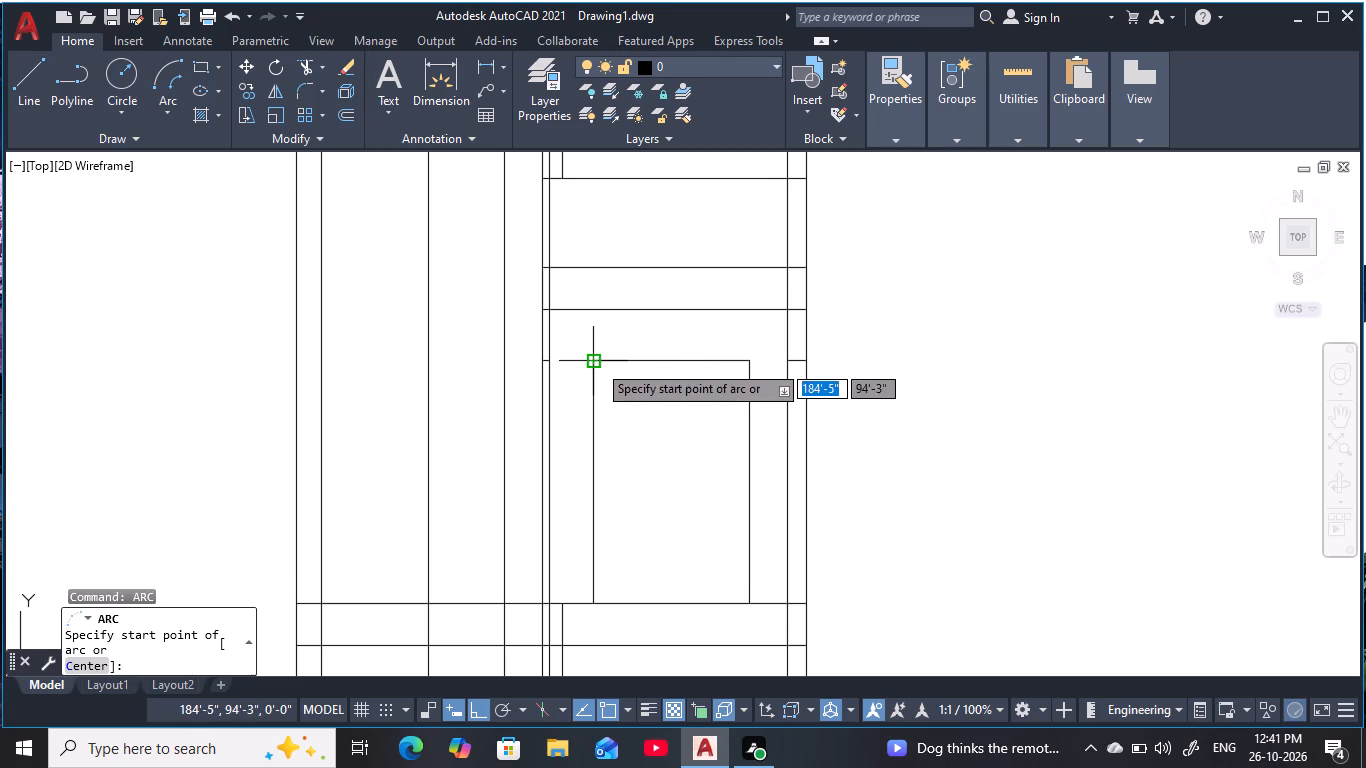
click(748, 368)
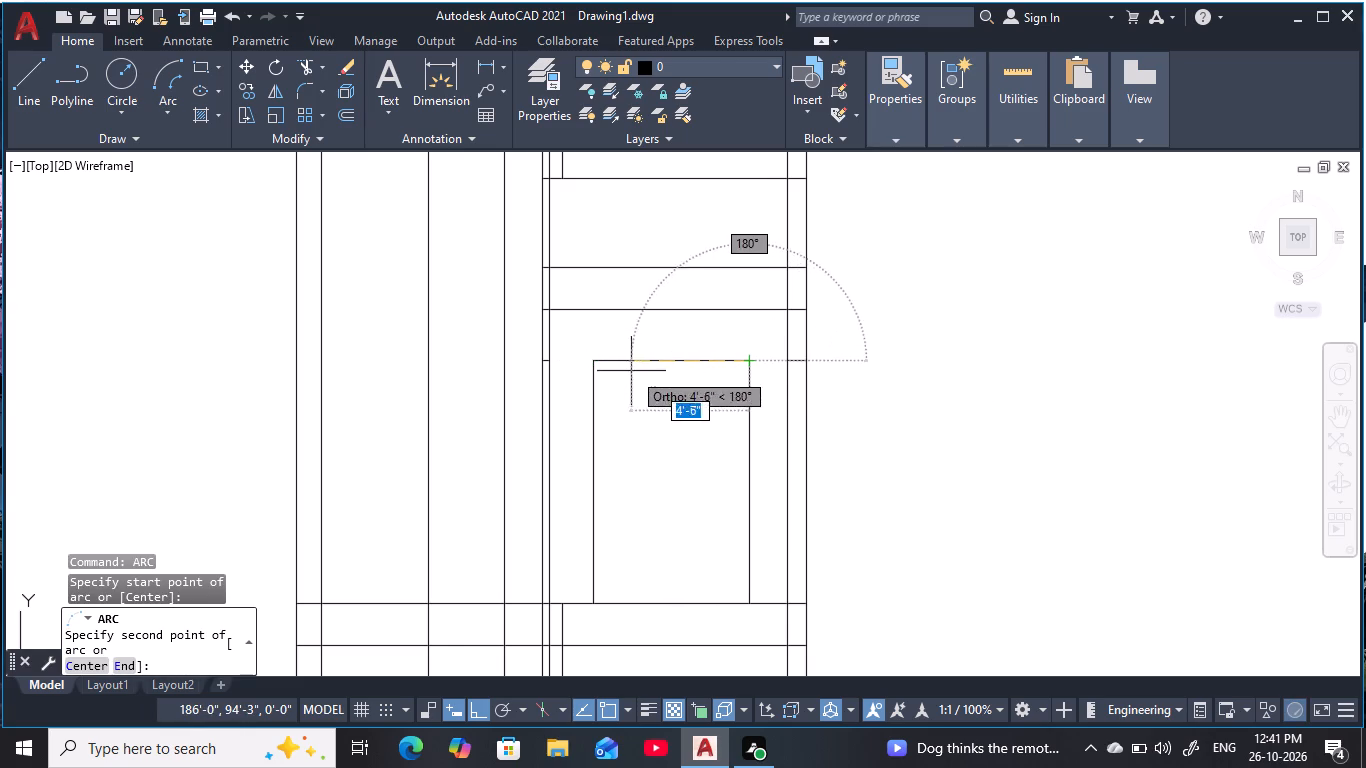
click(598, 362)
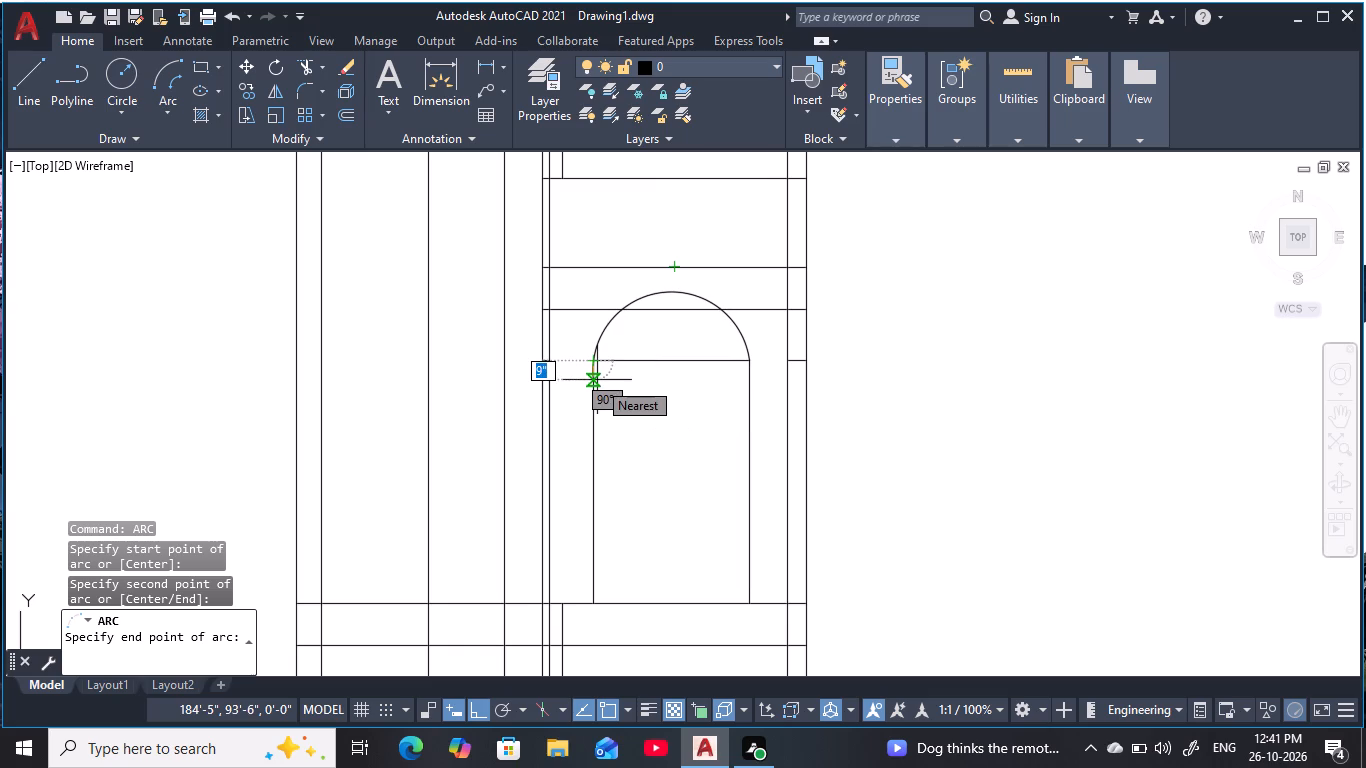
click(619, 446)
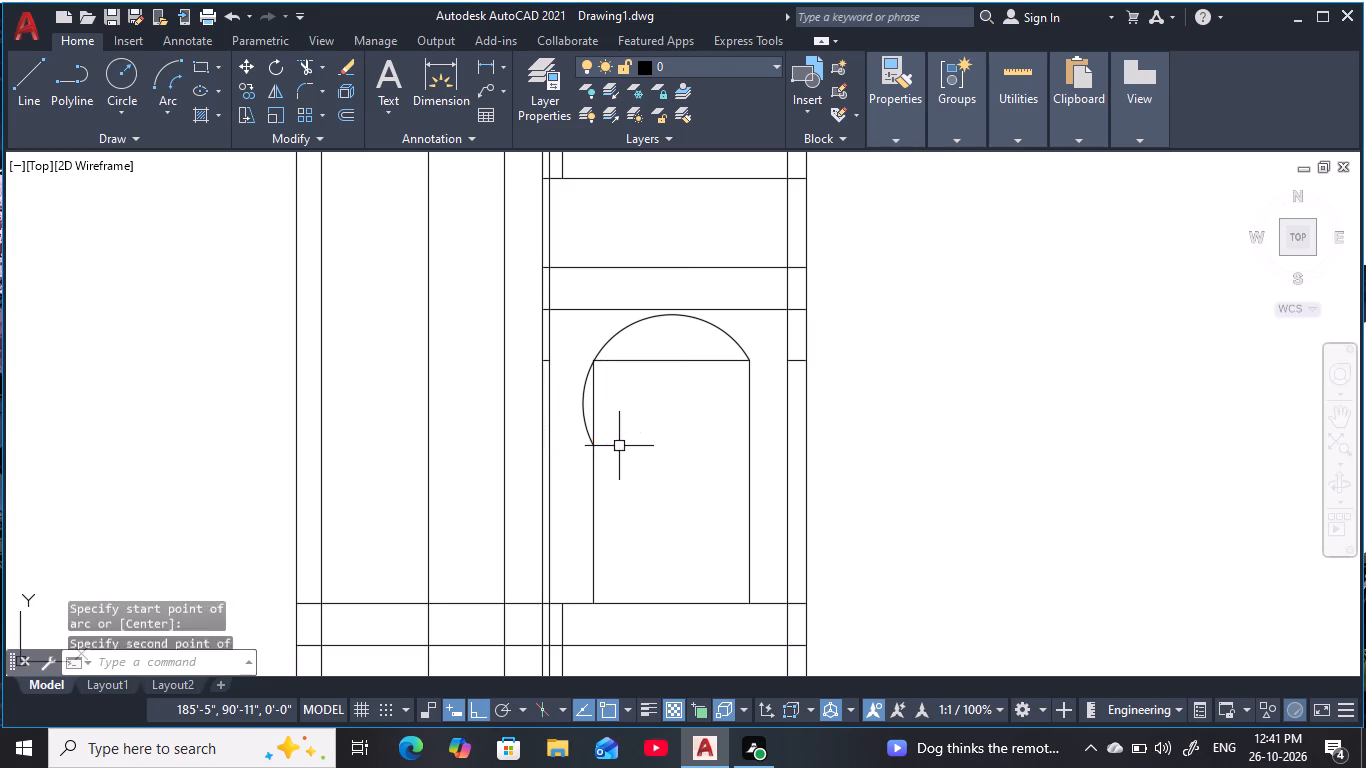
key(Escape)
key(Escape)
key(Escape)
key(Escape)
Trim the arc portion bulging beyond the opening's left side and the straight head line beneath the arc.
text(tr)
key(space)
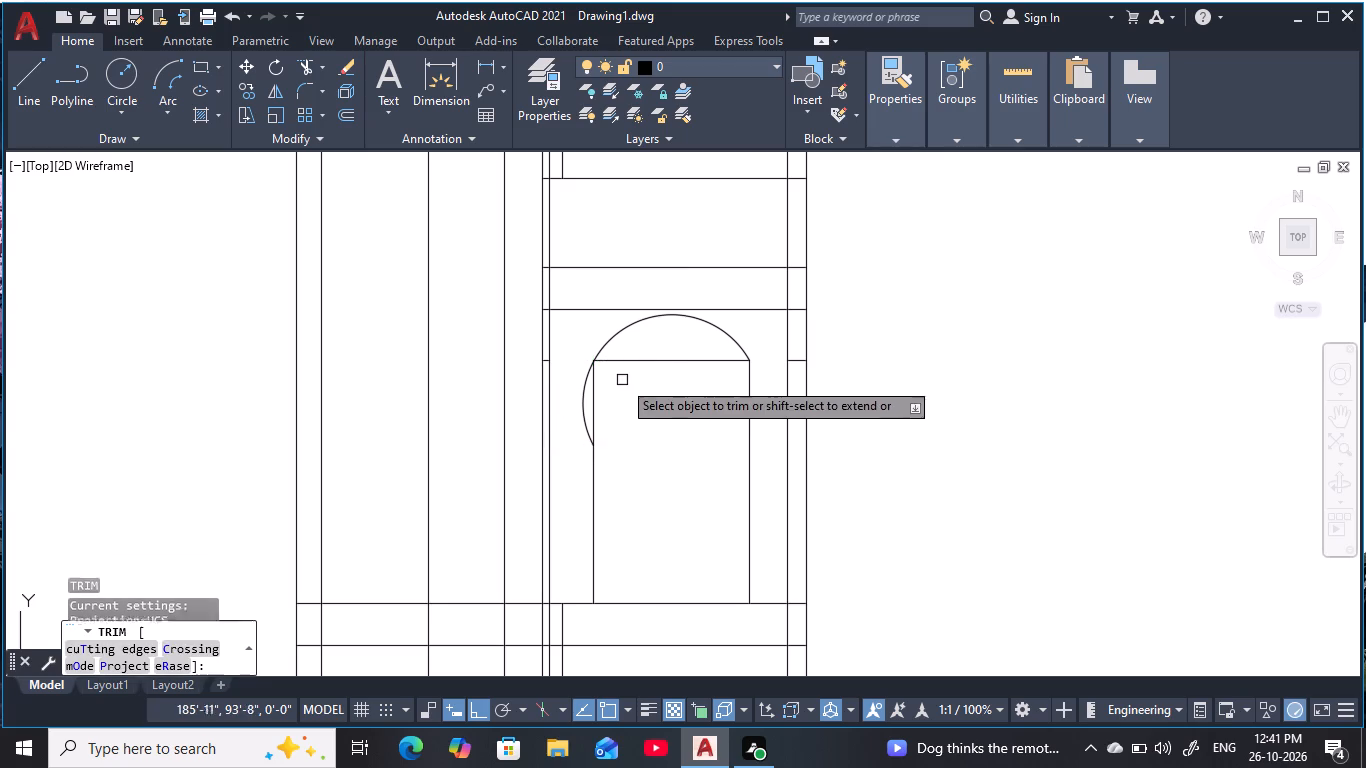
click(584, 390)
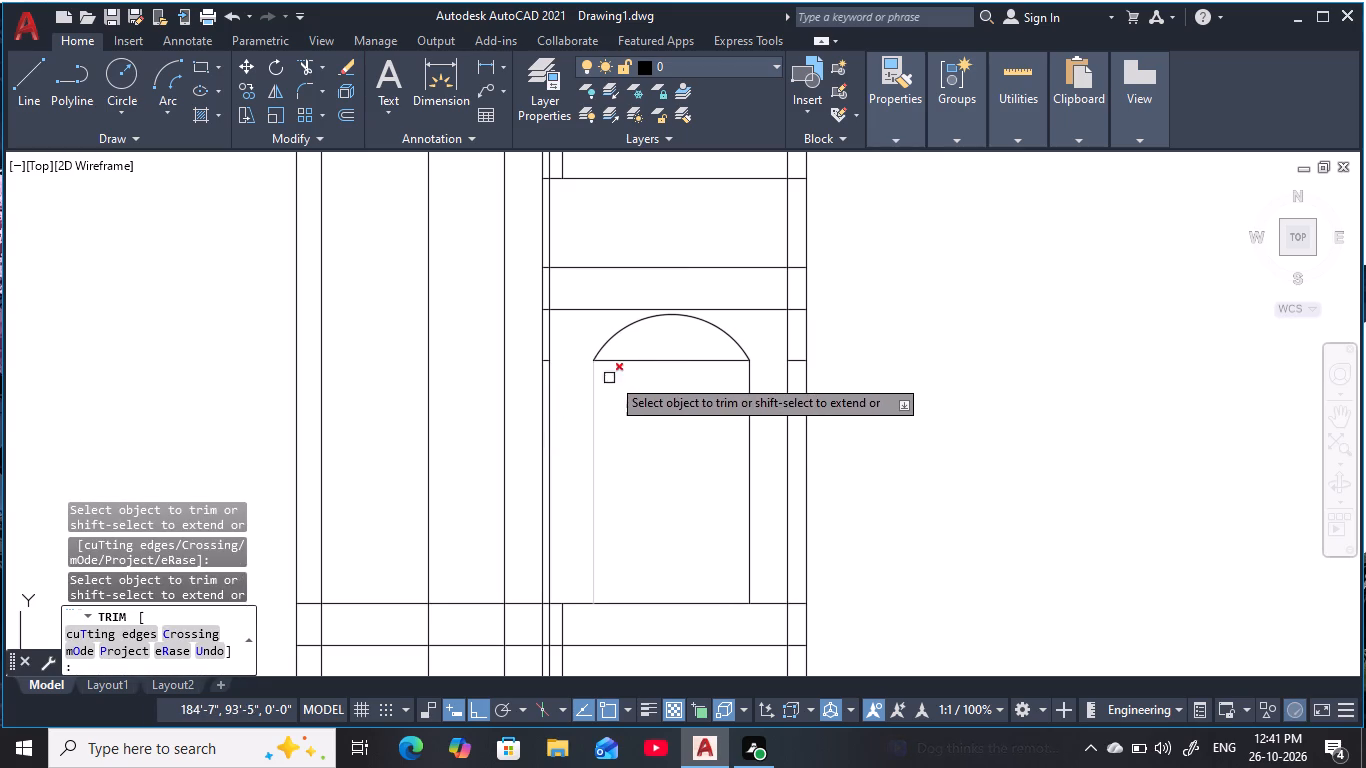
click(642, 357)
scroll(682, 410, down, 1)
middle_drag(680, 436, 679, 450)
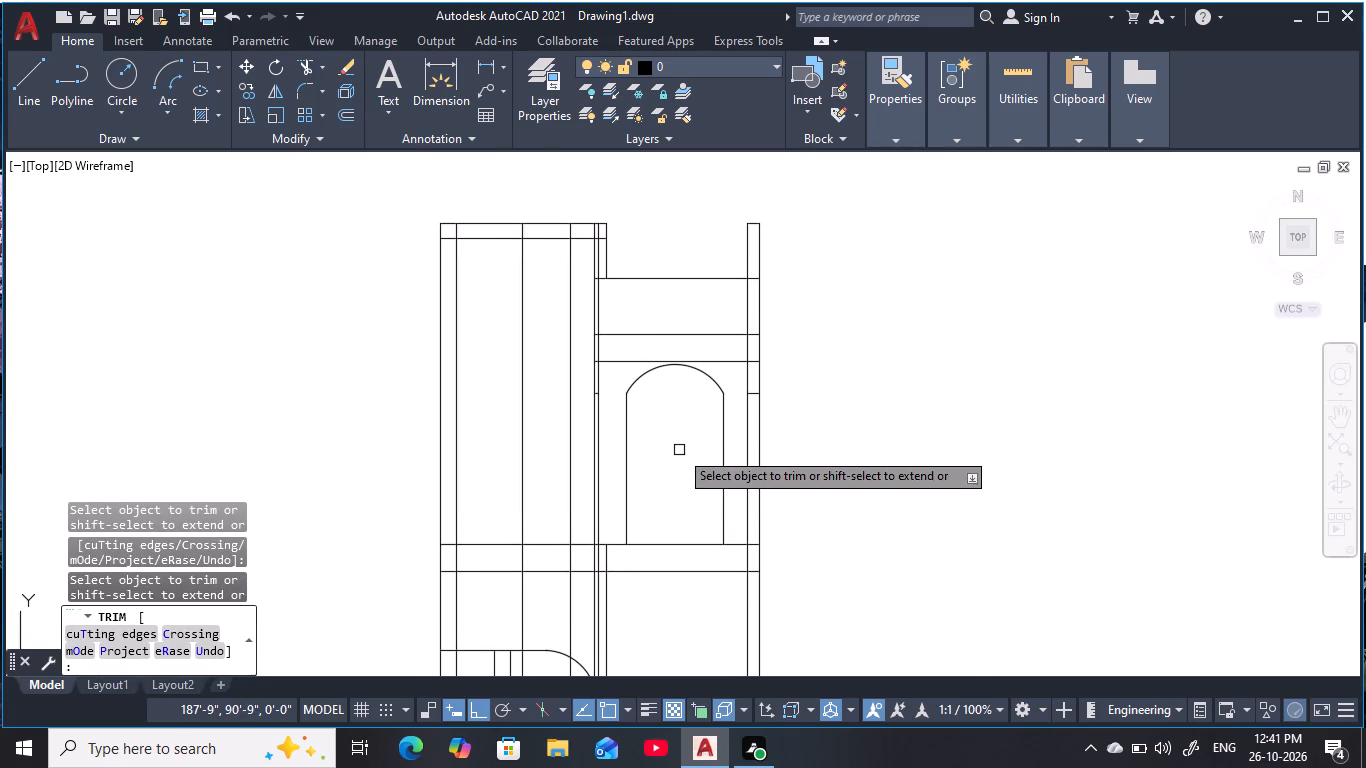
key(Escape)
key(Escape)
key(Escape)
key(Escape)
key(Escape)
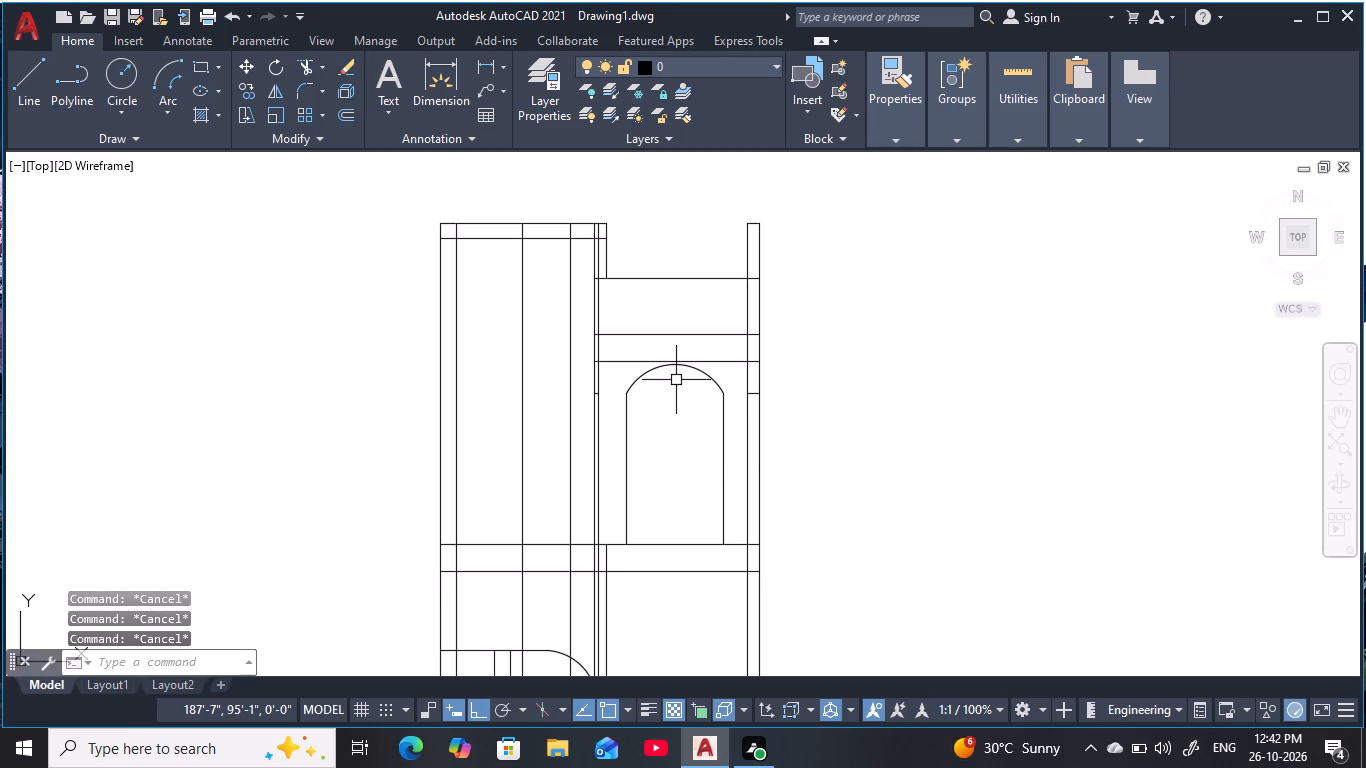
key(Escape)
Erase the right bay's horizontal line directly above the arched opening.
click(634, 362)
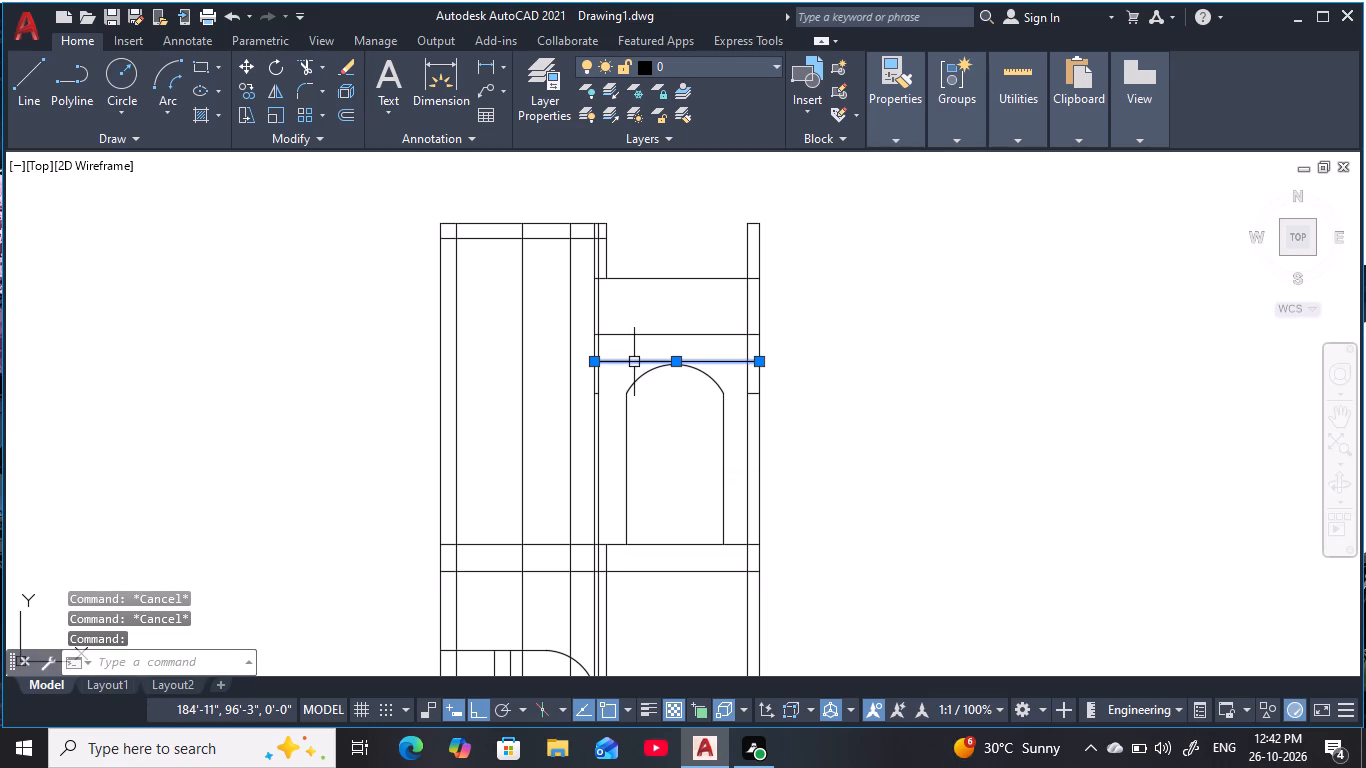
text(e)
key(space)
key(Escape)
key(Escape)
key(Escape)
key(Escape)
key(Escape)
key(Escape)
key(Escape)
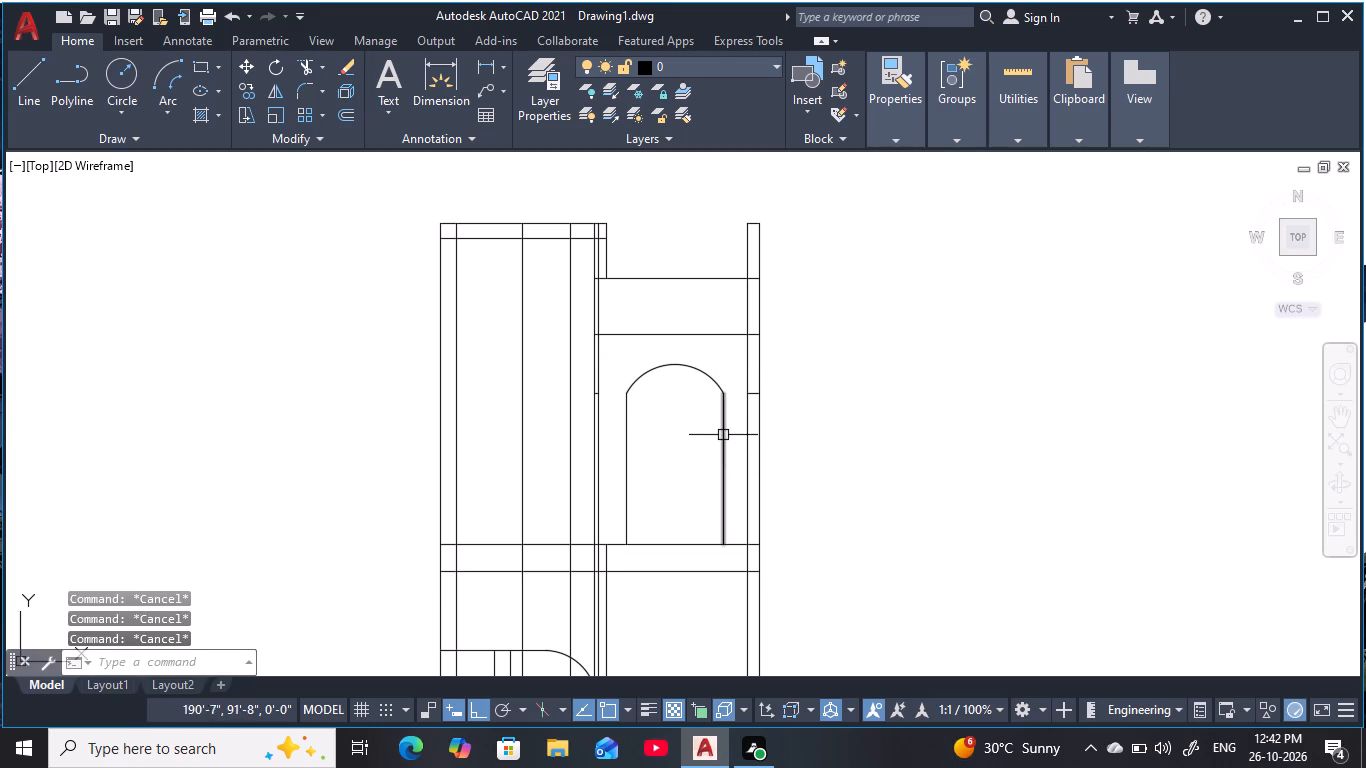
Offset the arched opening's left side, arc and right side 3" outward.
text(o)
key(space)
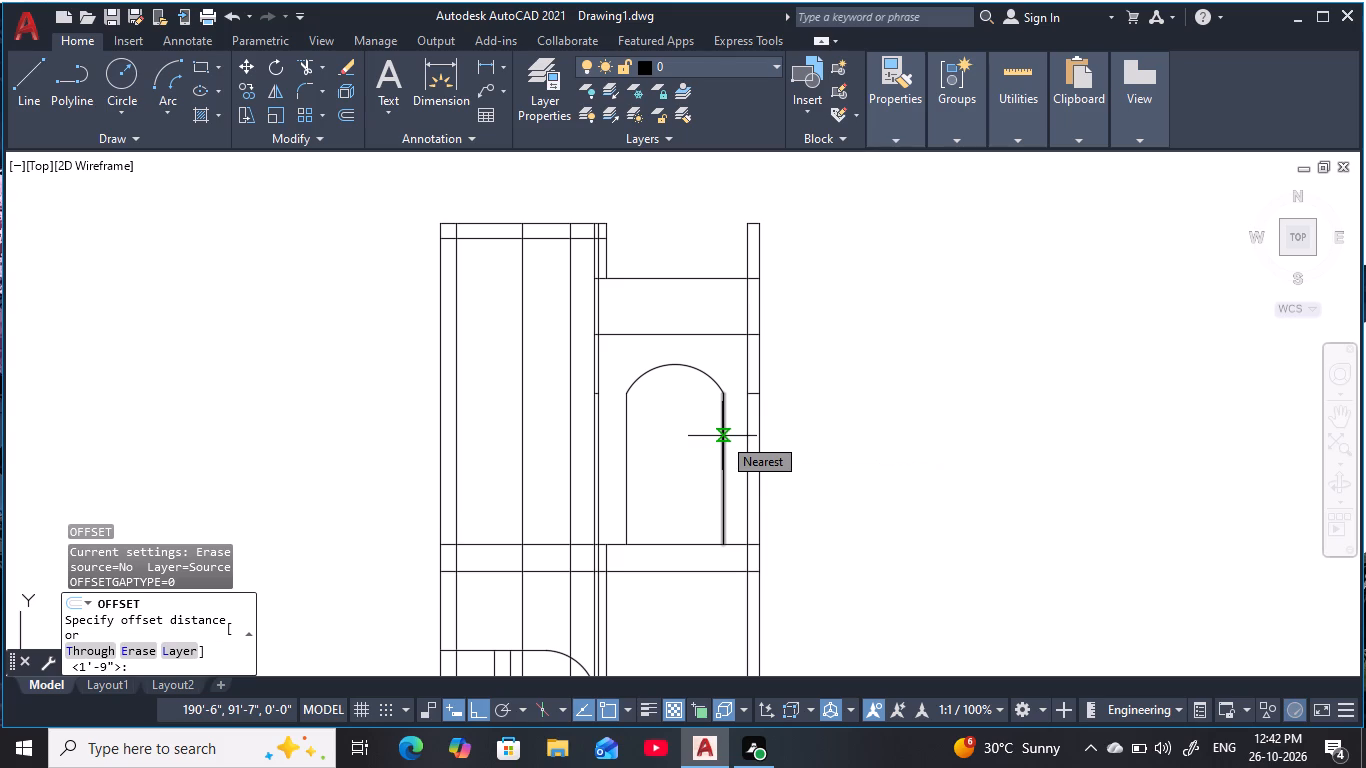
text(3)
key(space)
click(626, 458)
click(609, 466)
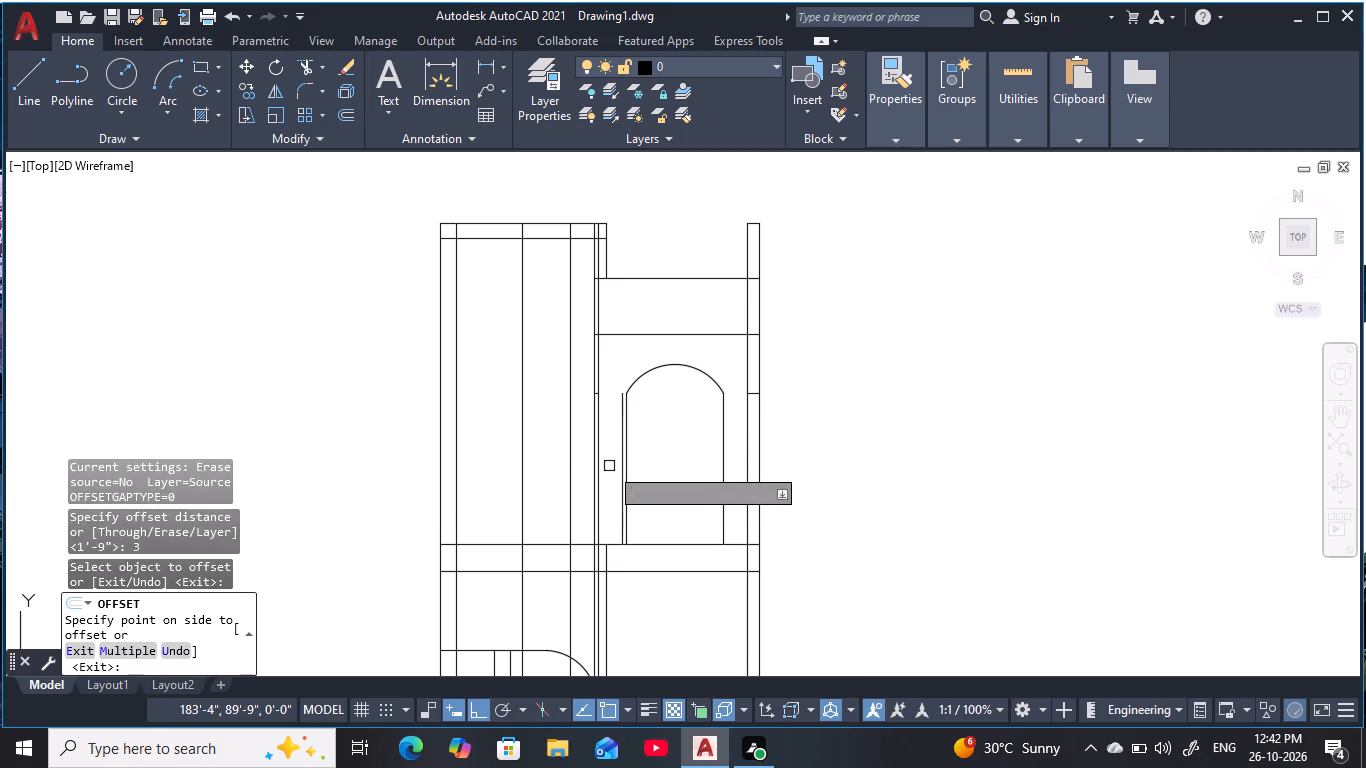
click(650, 376)
click(649, 352)
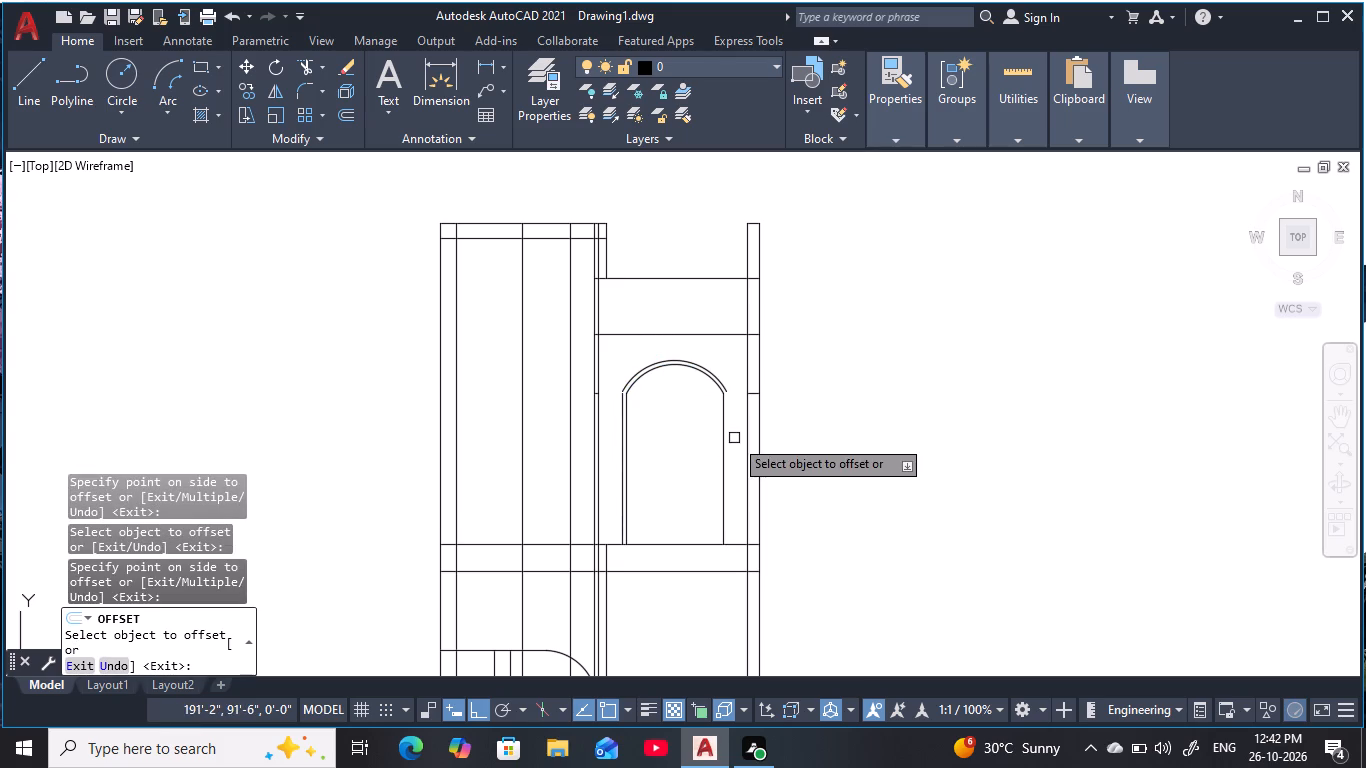
click(721, 438)
click(778, 464)
key(Escape)
key(Escape)
key(Escape)
Extend both ends of the outer arc to the arched frame's outer side lines.
text(ex)
key(space)
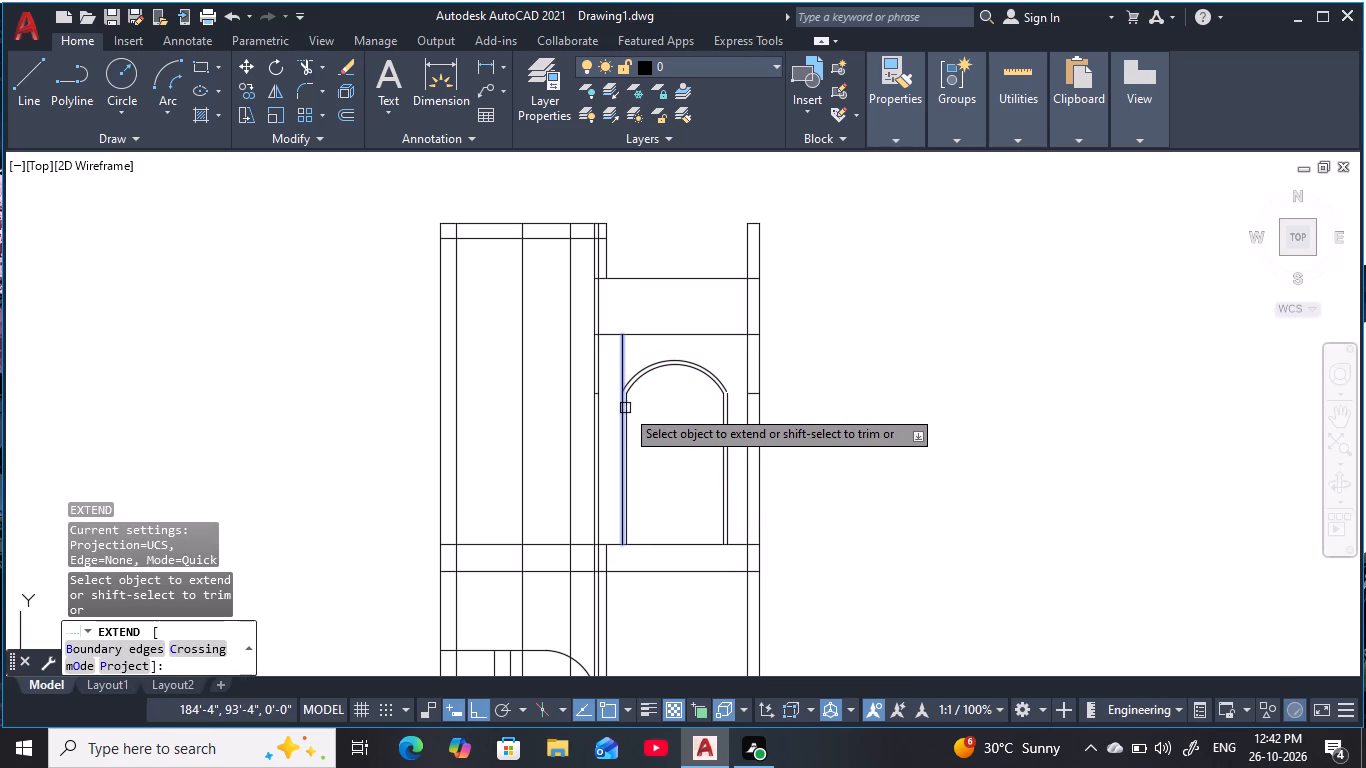
scroll(622, 413, up, 3)
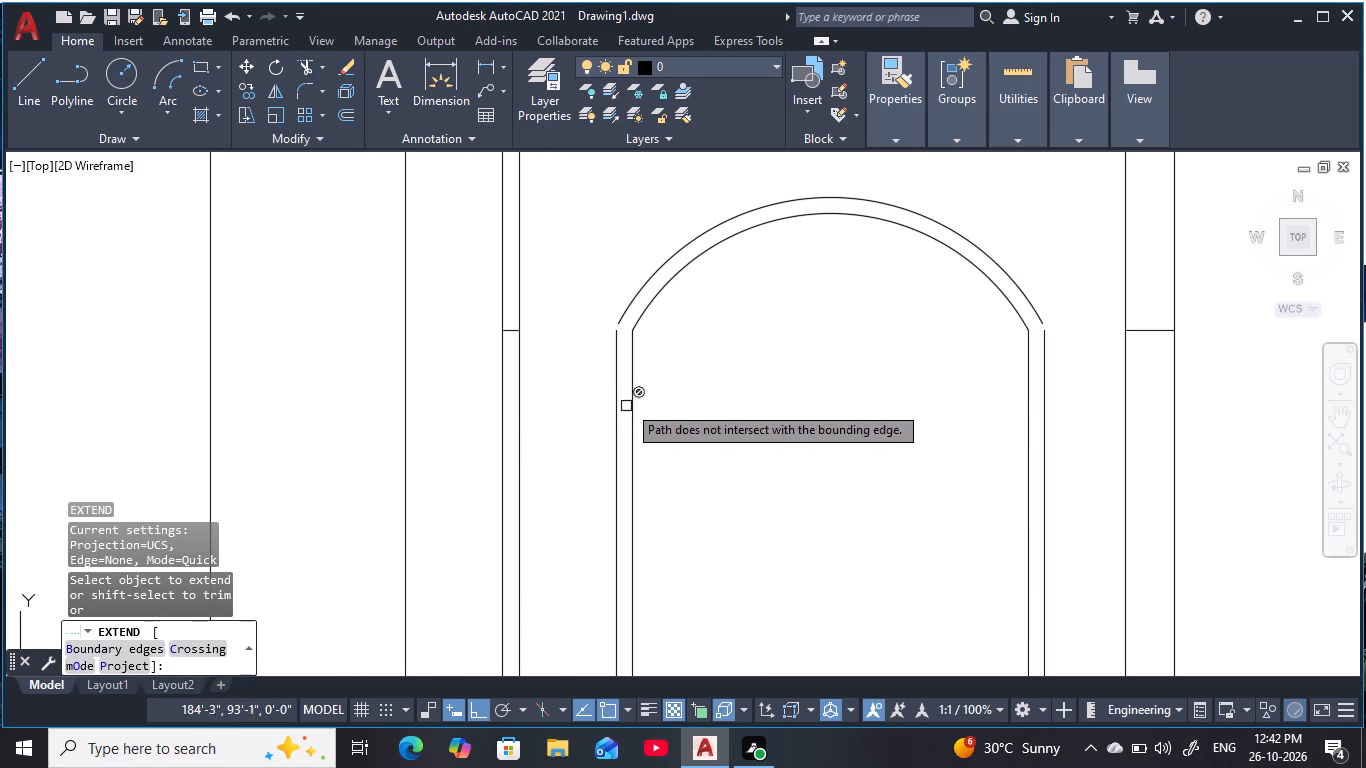
scroll(624, 422, down, 1)
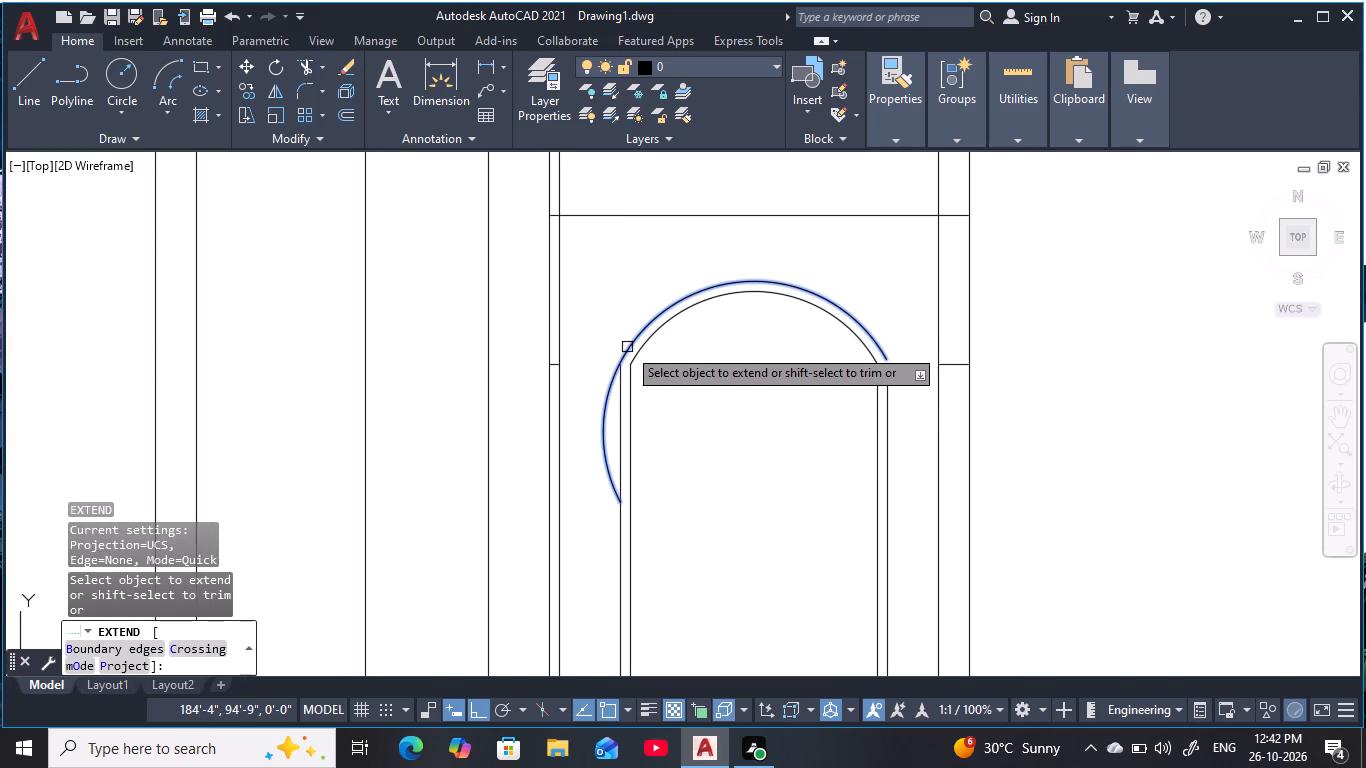
click(627, 347)
click(881, 348)
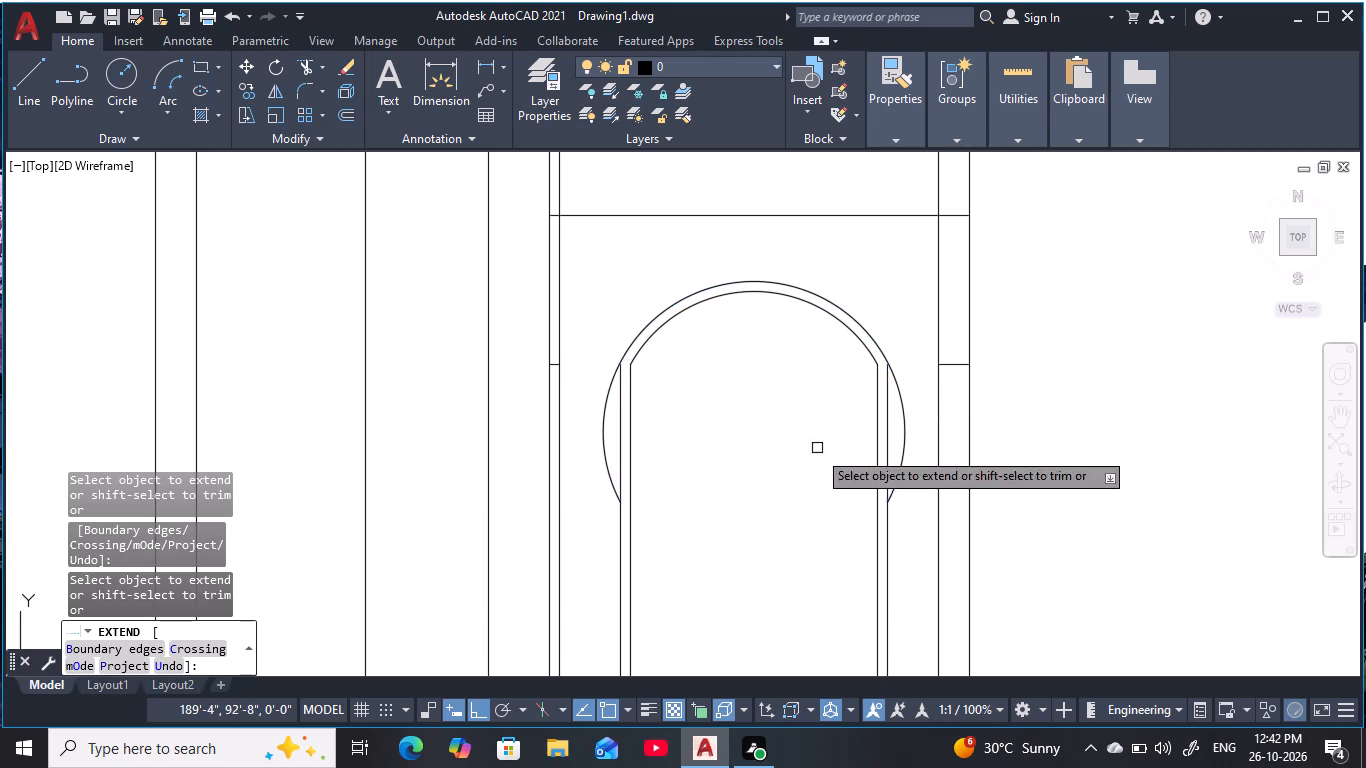
key(Escape)
key(Escape)
key(Escape)
key(Escape)
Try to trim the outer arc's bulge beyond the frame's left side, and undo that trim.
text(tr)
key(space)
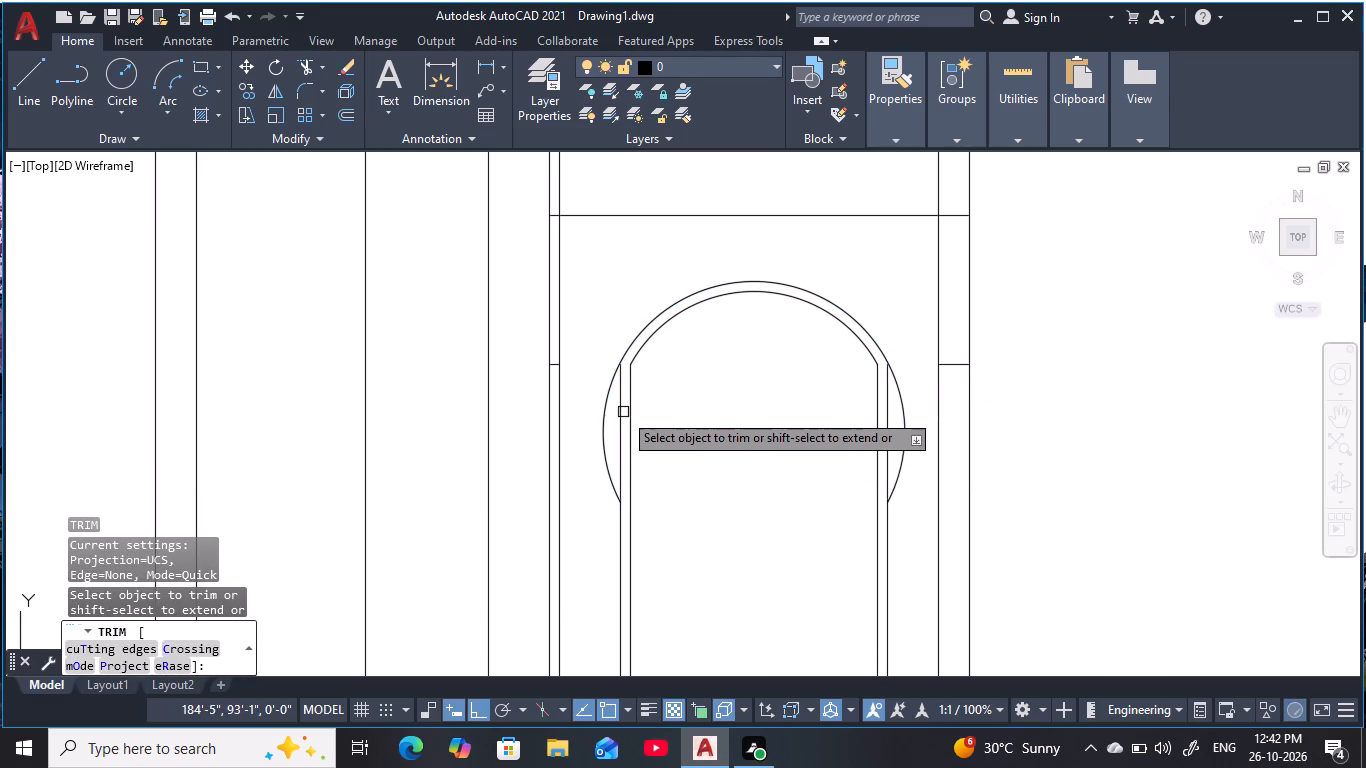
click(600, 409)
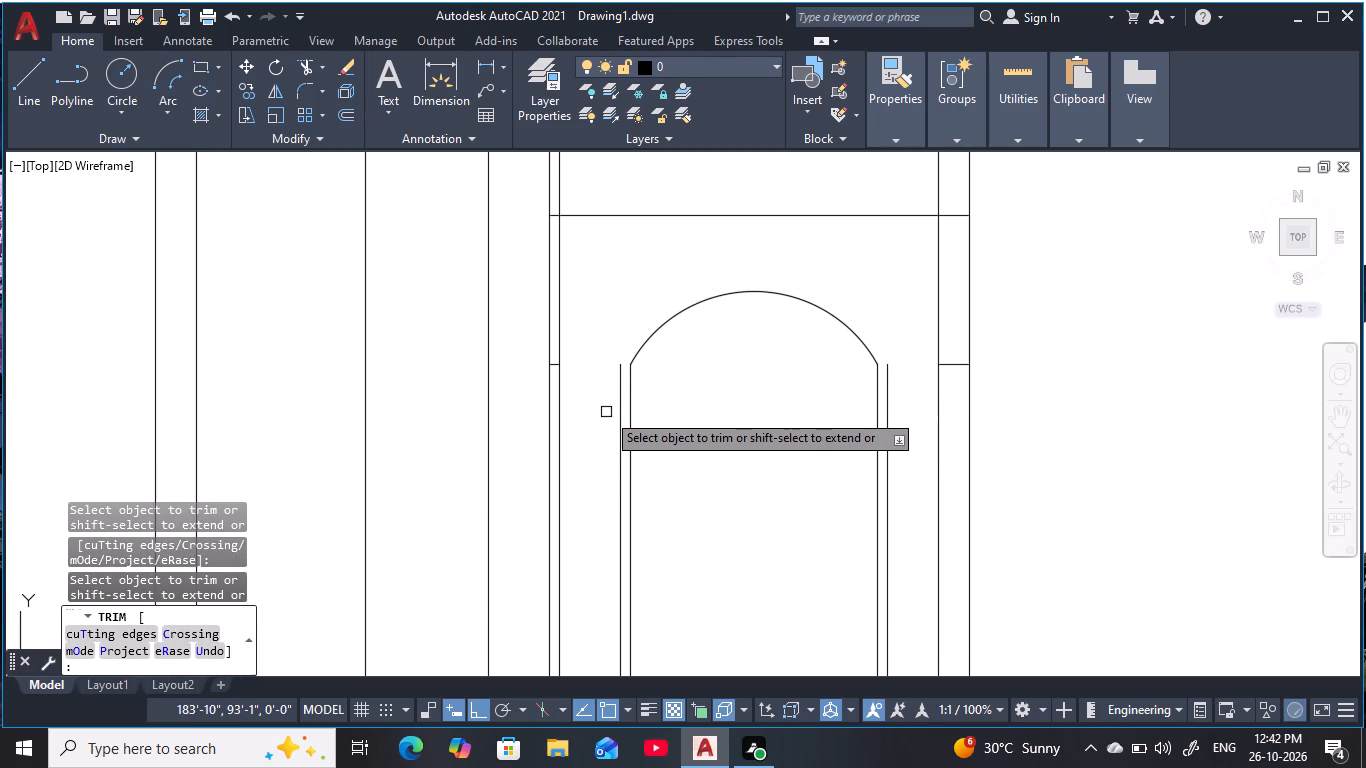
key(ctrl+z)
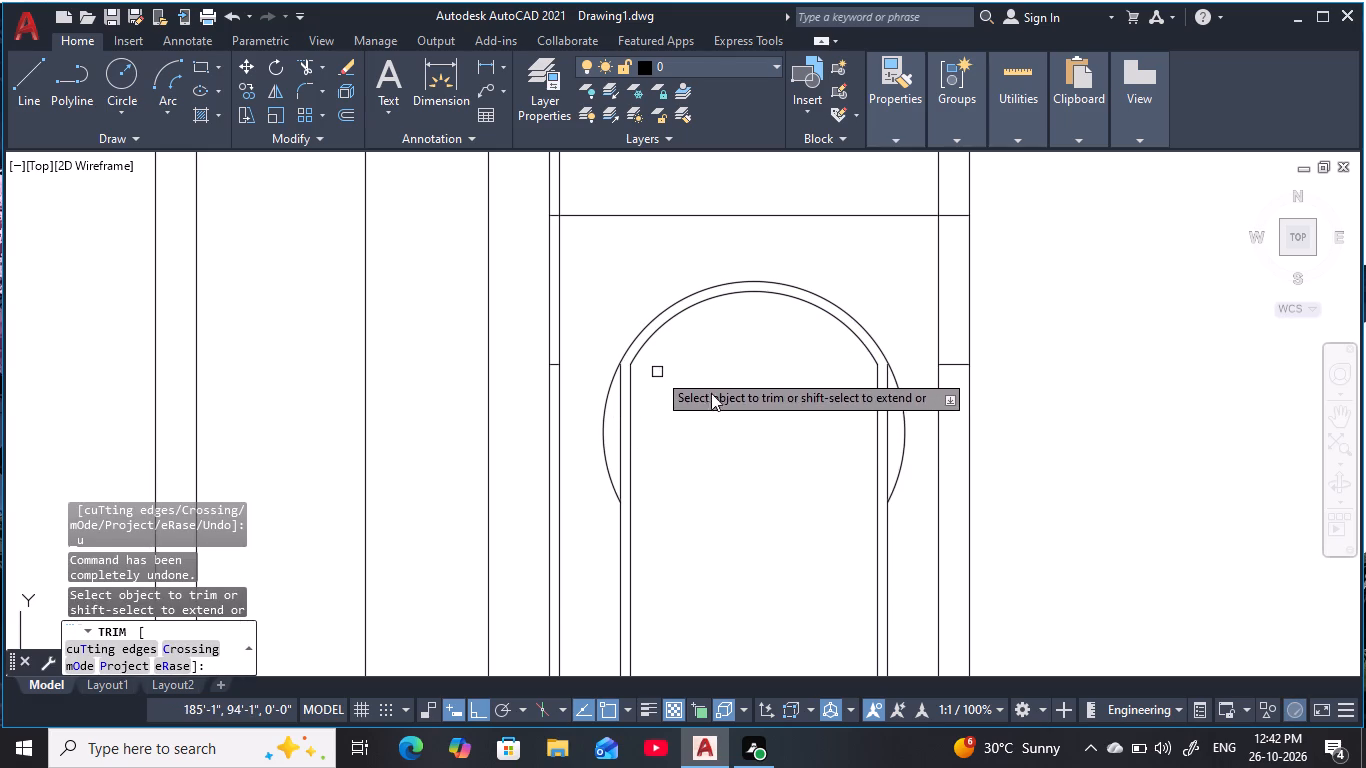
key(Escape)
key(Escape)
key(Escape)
Extend the arched frame's left and right outer side lines up to the outer arc.
key(e)
key(x)
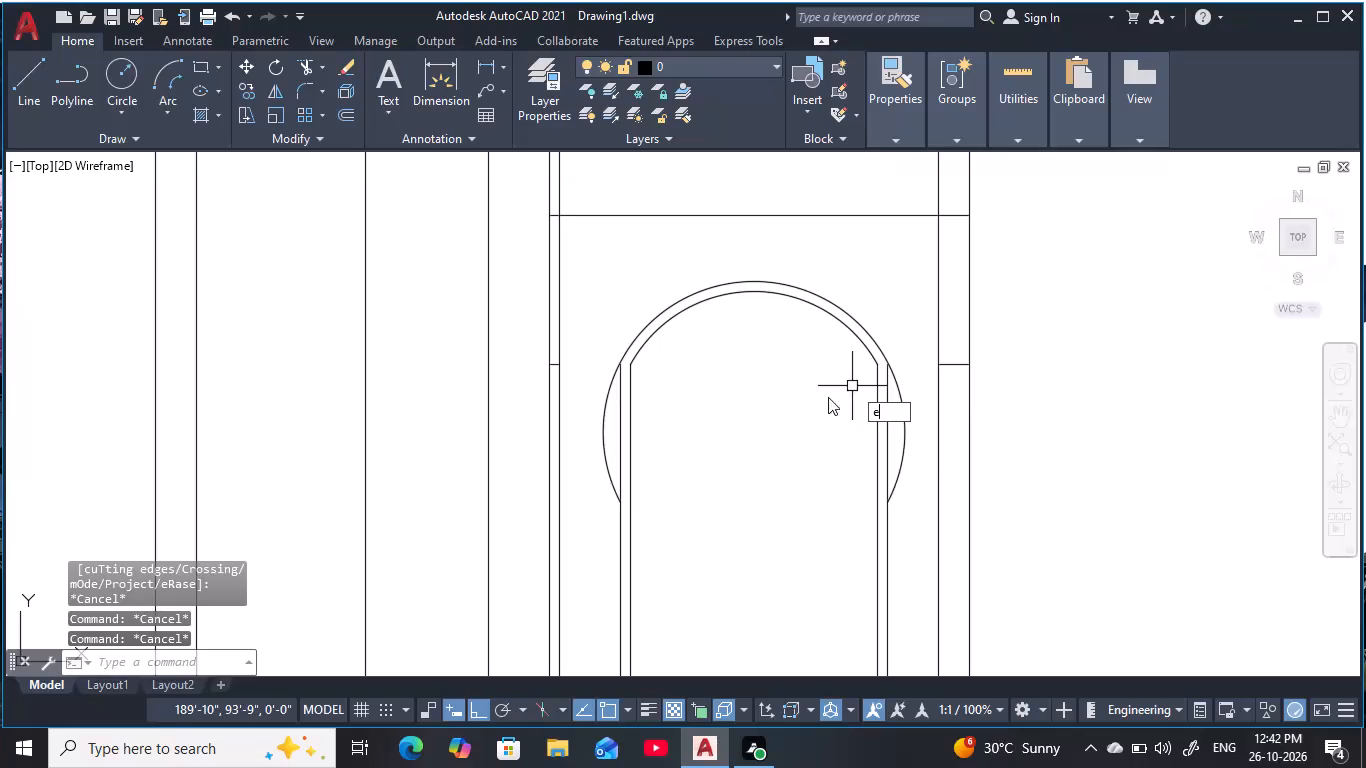
key(space)
click(618, 435)
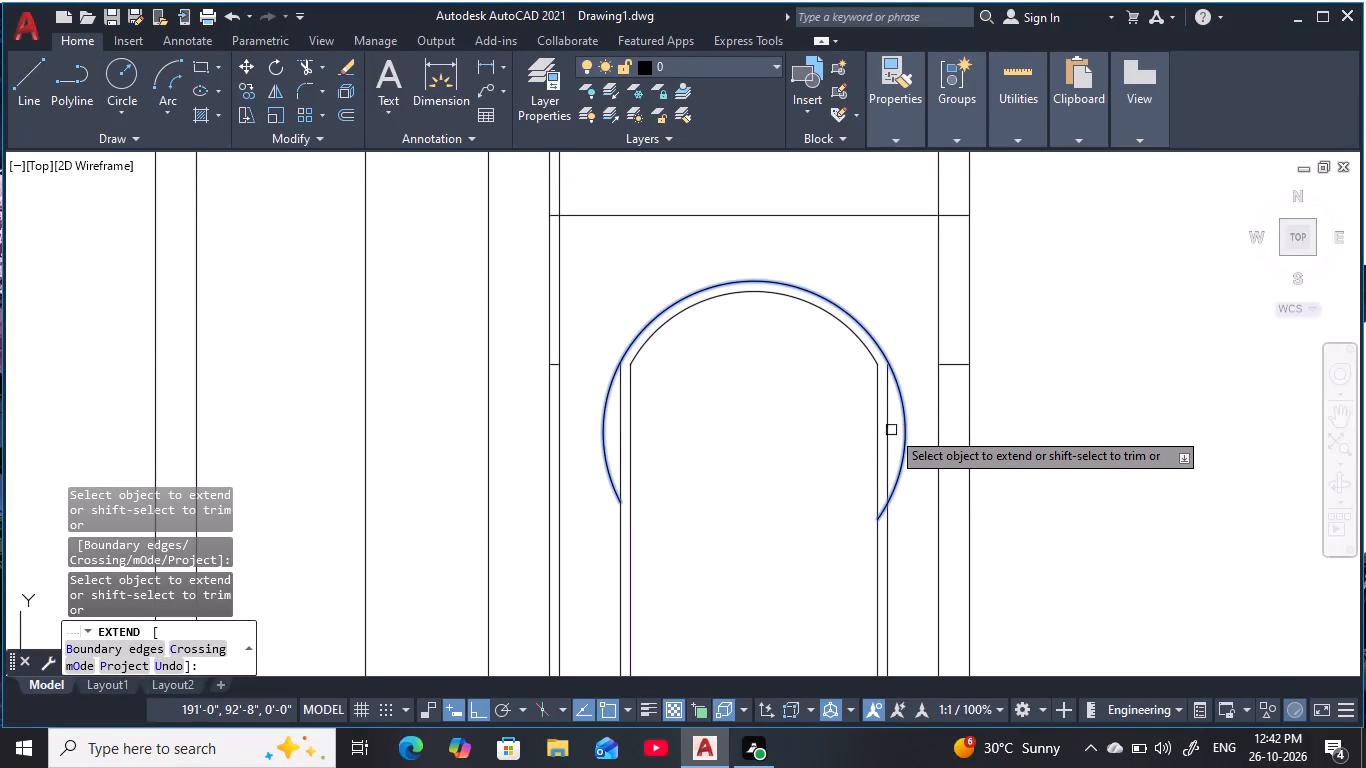
click(887, 428)
key(Escape)
key(Escape)
key(Escape)
Trim the outer arc portions bulging beyond the arched frame's left and right outer sides.
text(tr)
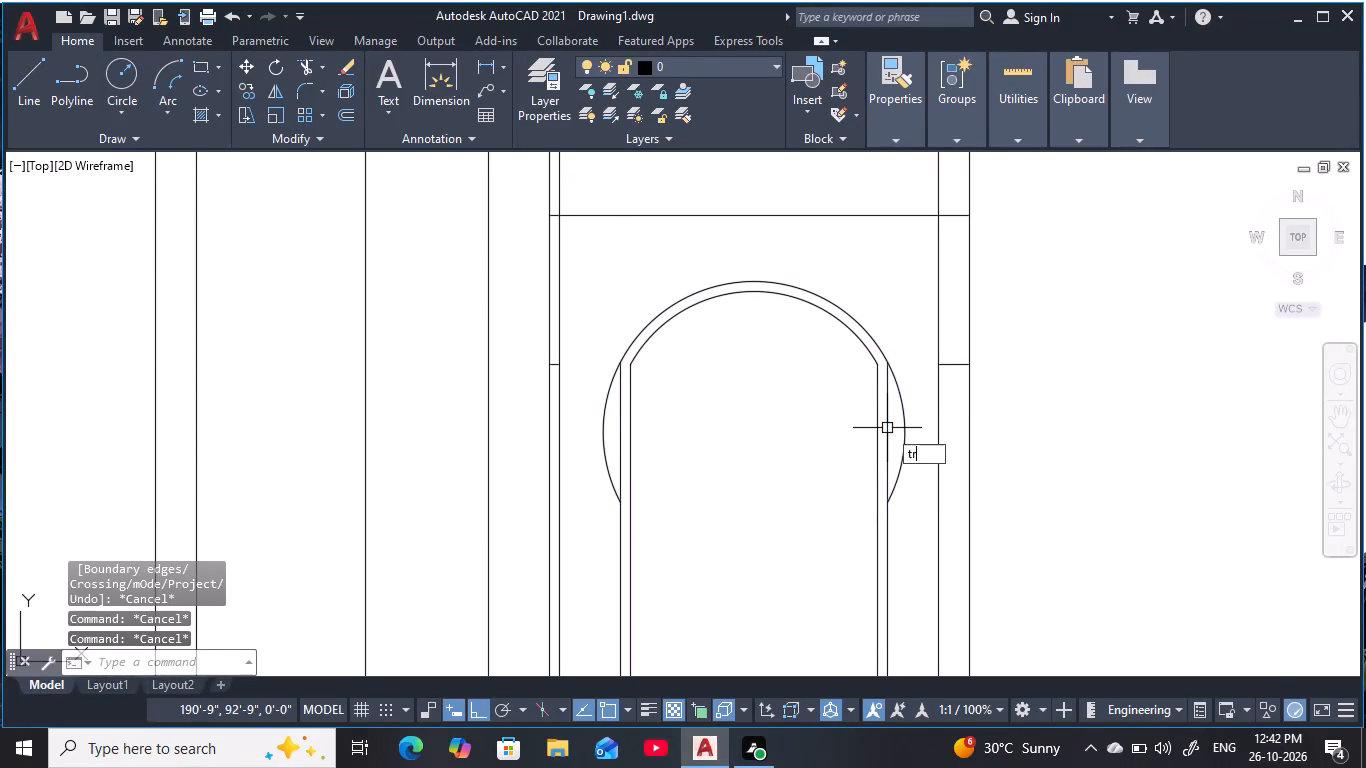
key(space)
click(605, 432)
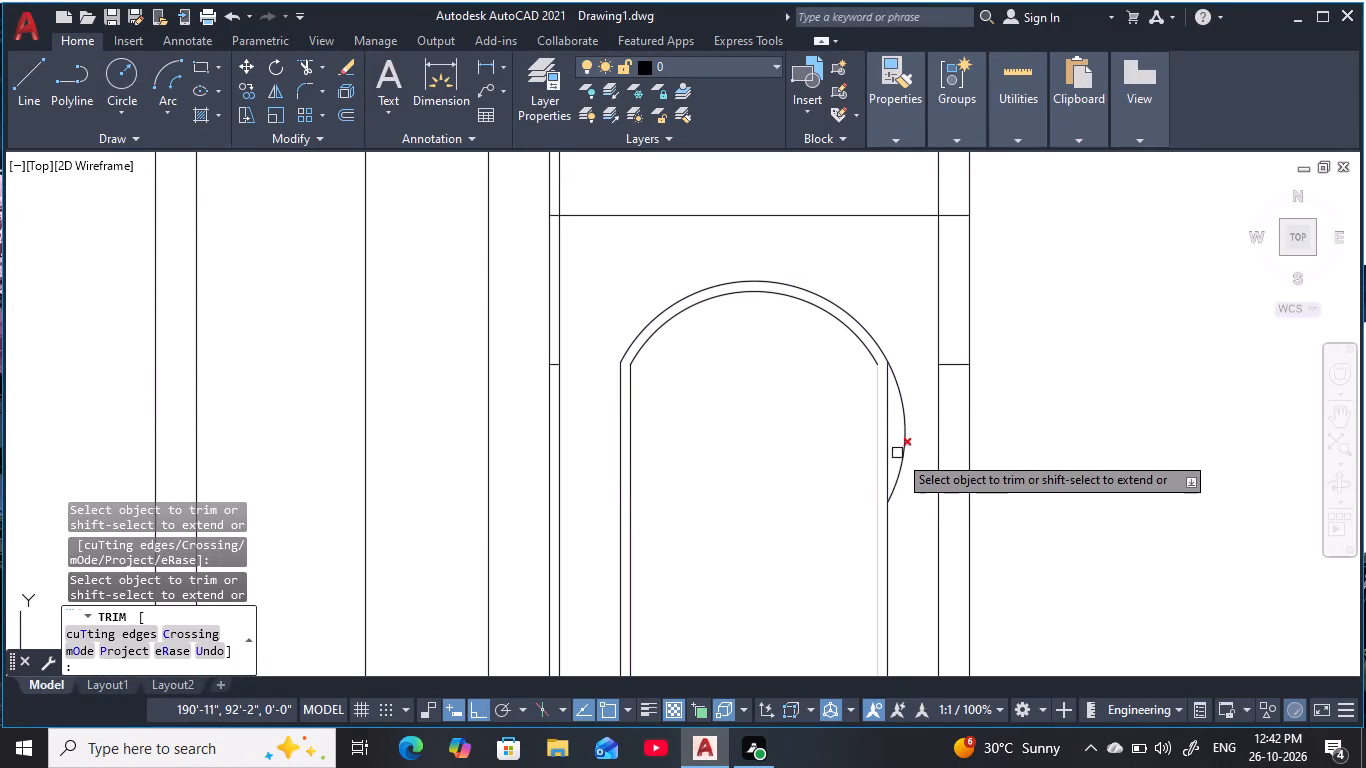
click(900, 454)
key(Escape)
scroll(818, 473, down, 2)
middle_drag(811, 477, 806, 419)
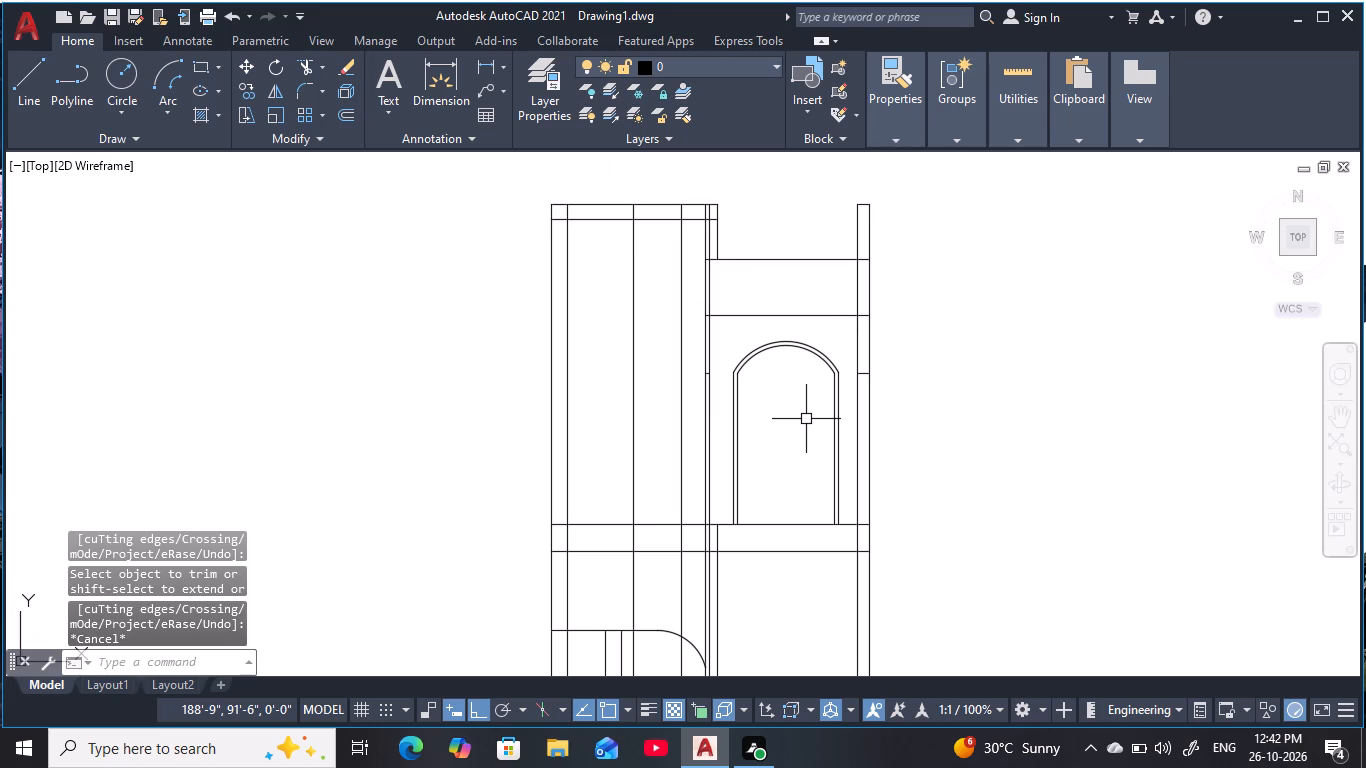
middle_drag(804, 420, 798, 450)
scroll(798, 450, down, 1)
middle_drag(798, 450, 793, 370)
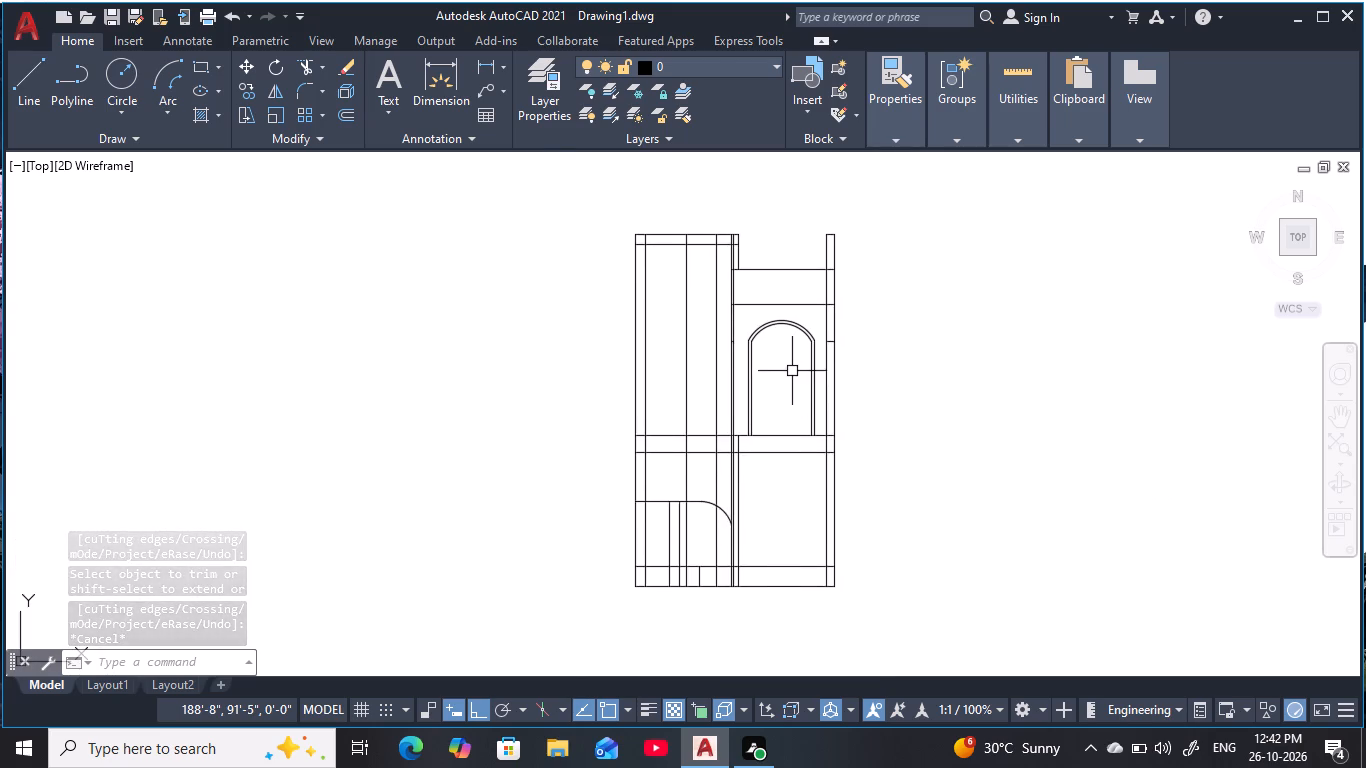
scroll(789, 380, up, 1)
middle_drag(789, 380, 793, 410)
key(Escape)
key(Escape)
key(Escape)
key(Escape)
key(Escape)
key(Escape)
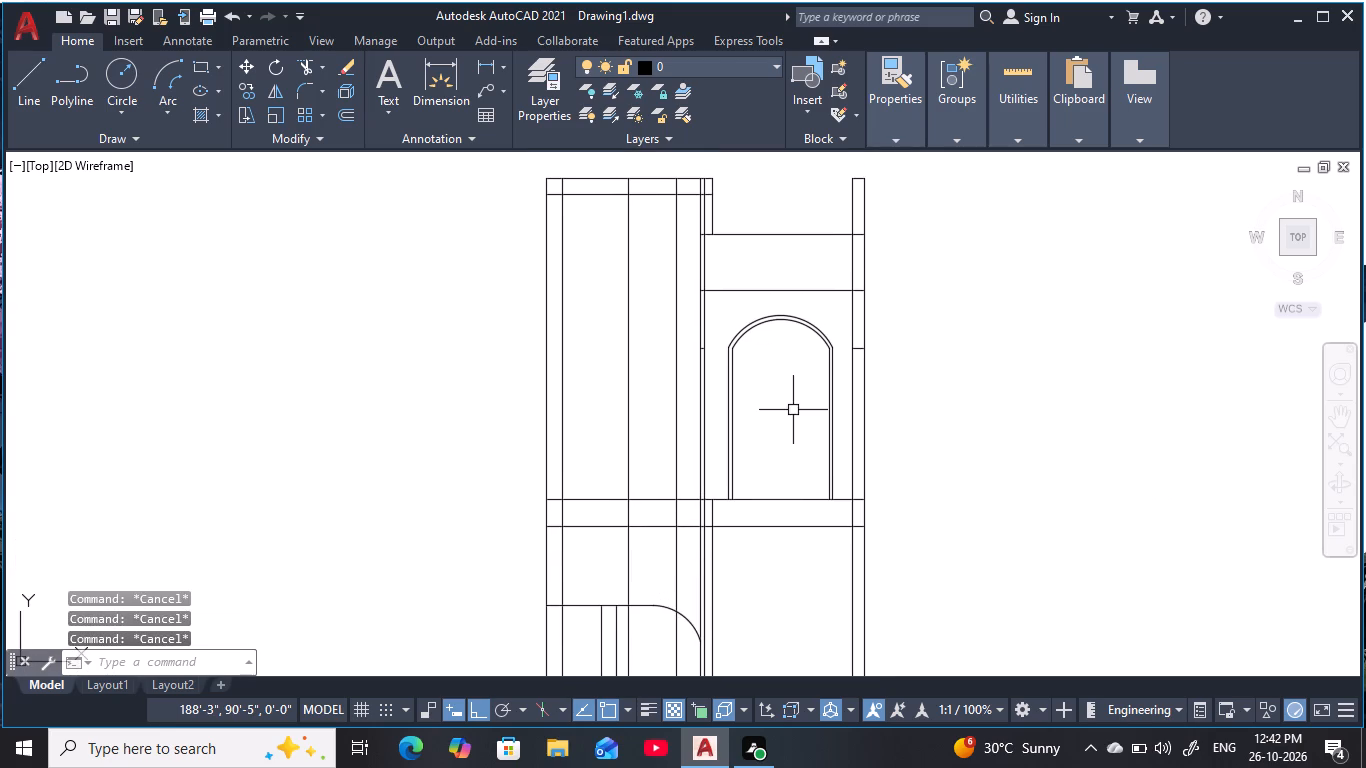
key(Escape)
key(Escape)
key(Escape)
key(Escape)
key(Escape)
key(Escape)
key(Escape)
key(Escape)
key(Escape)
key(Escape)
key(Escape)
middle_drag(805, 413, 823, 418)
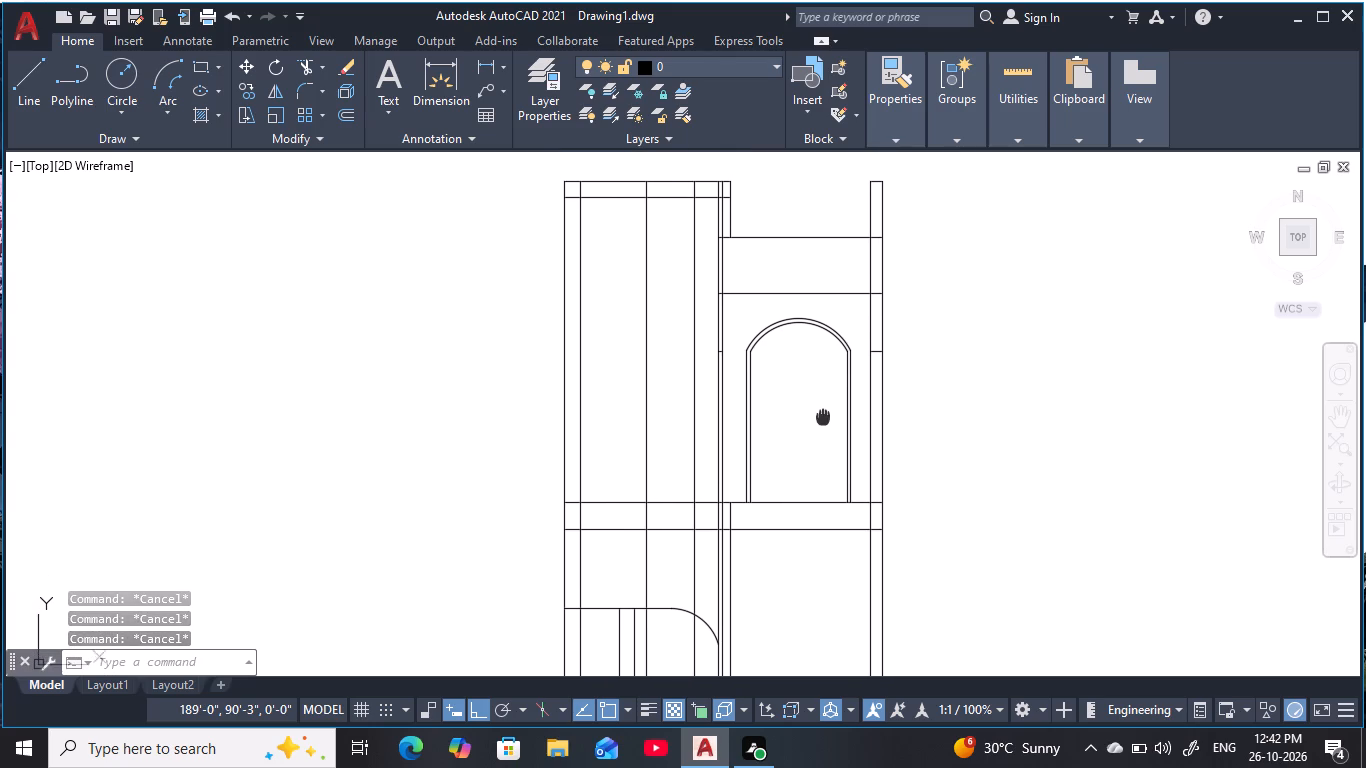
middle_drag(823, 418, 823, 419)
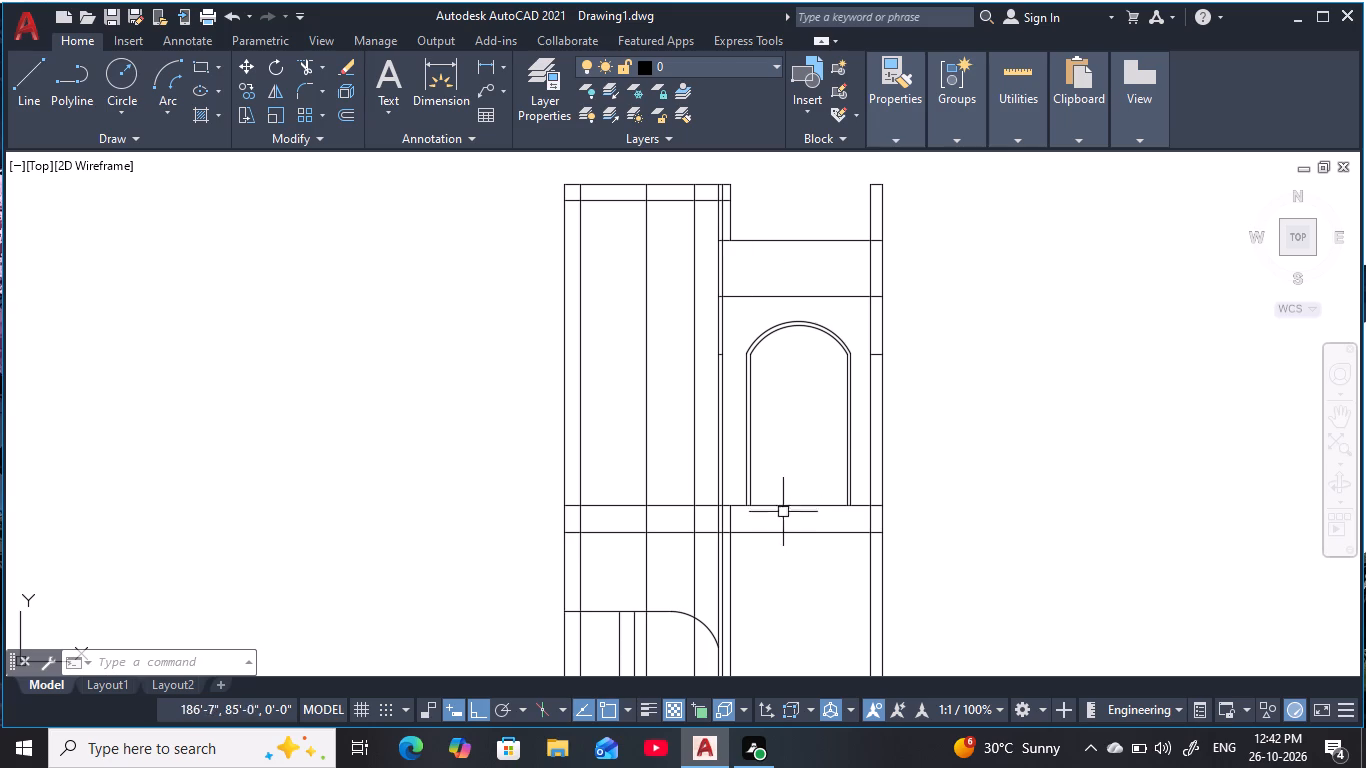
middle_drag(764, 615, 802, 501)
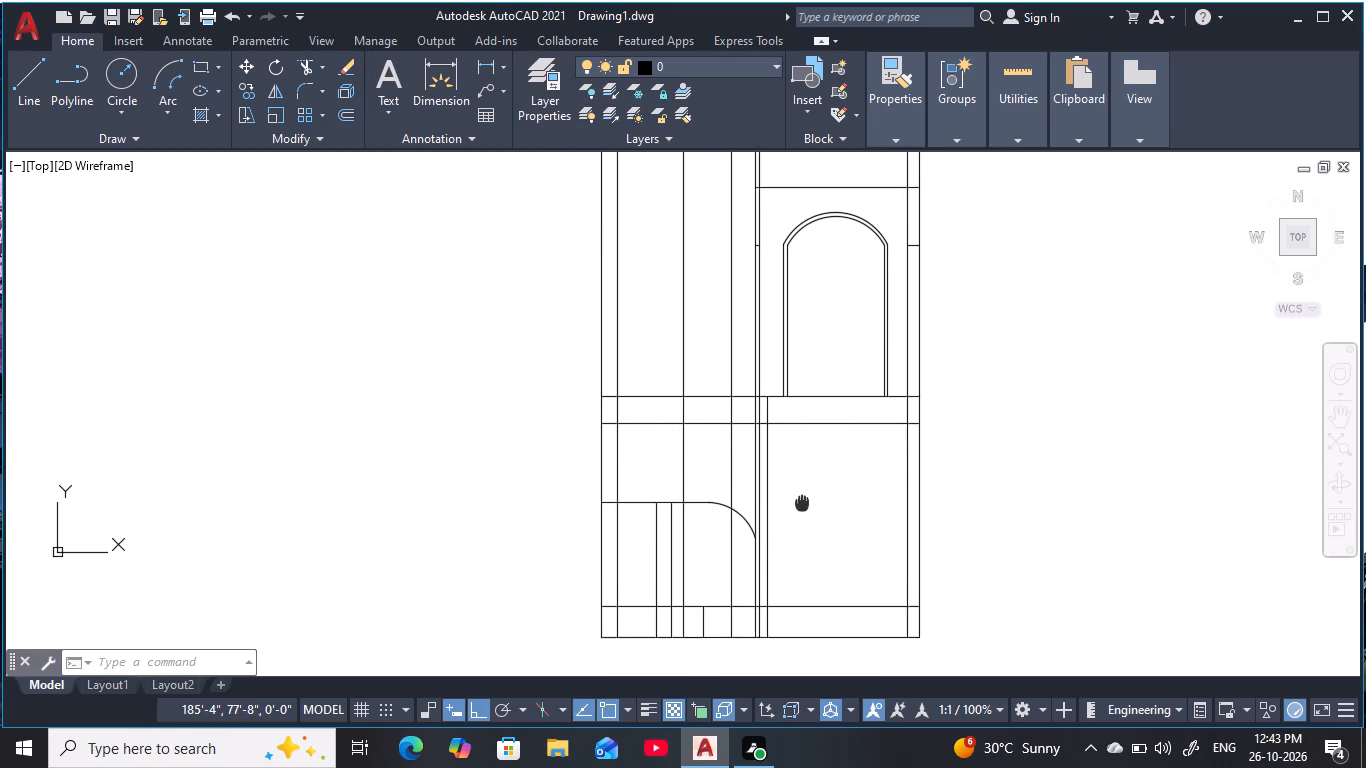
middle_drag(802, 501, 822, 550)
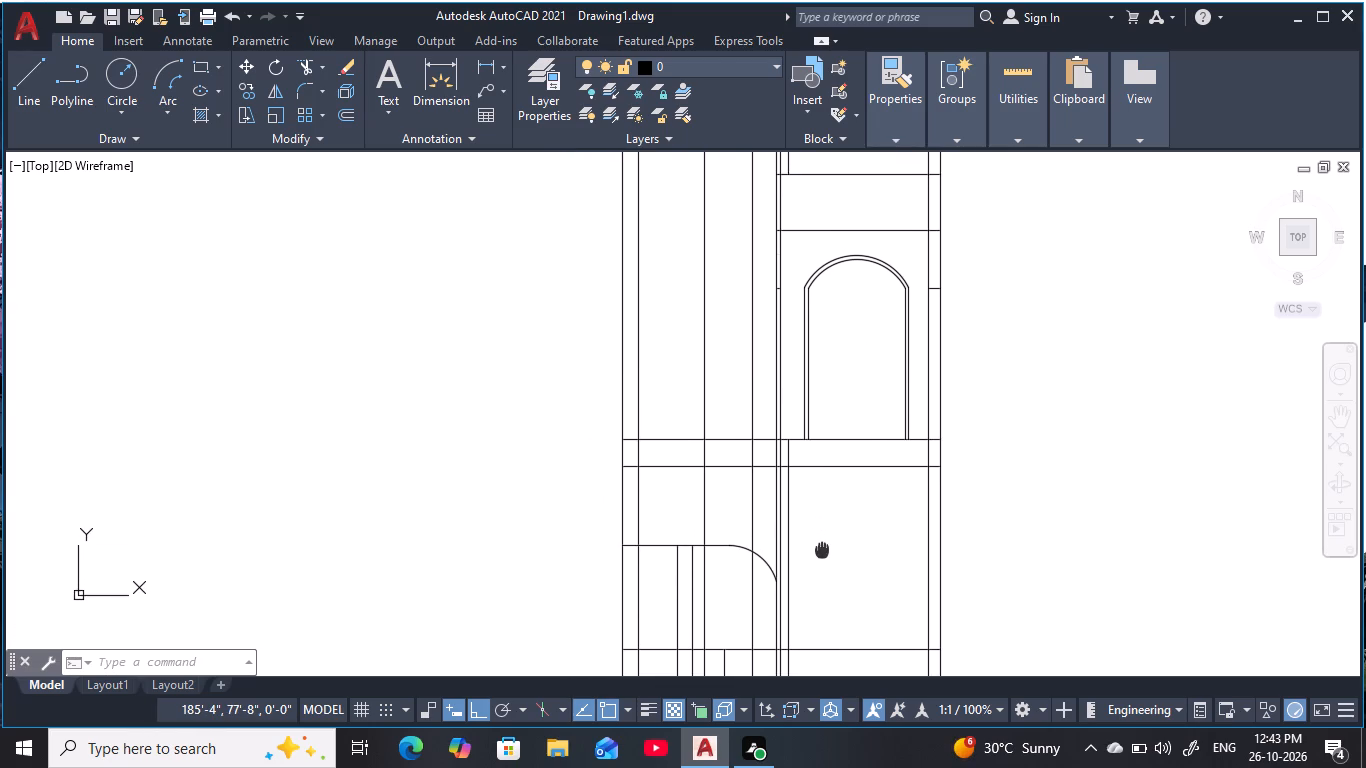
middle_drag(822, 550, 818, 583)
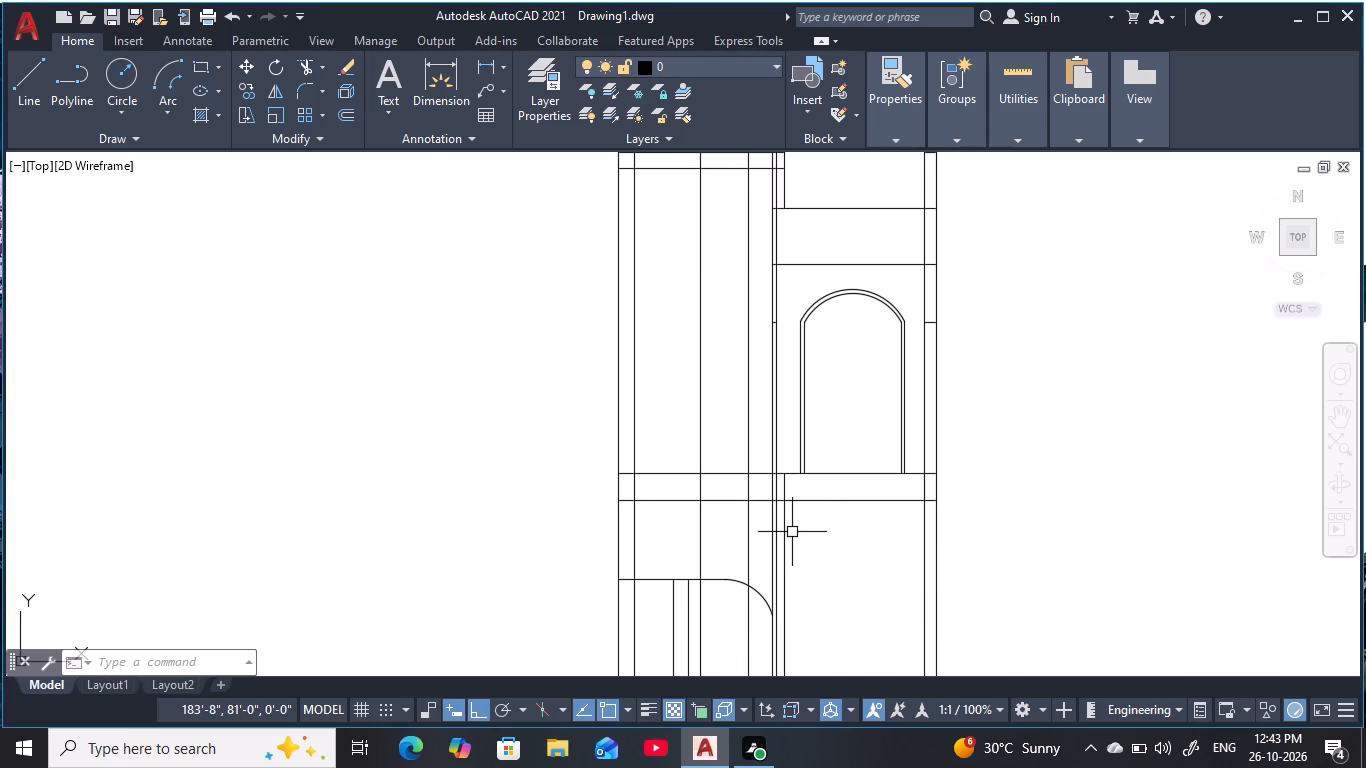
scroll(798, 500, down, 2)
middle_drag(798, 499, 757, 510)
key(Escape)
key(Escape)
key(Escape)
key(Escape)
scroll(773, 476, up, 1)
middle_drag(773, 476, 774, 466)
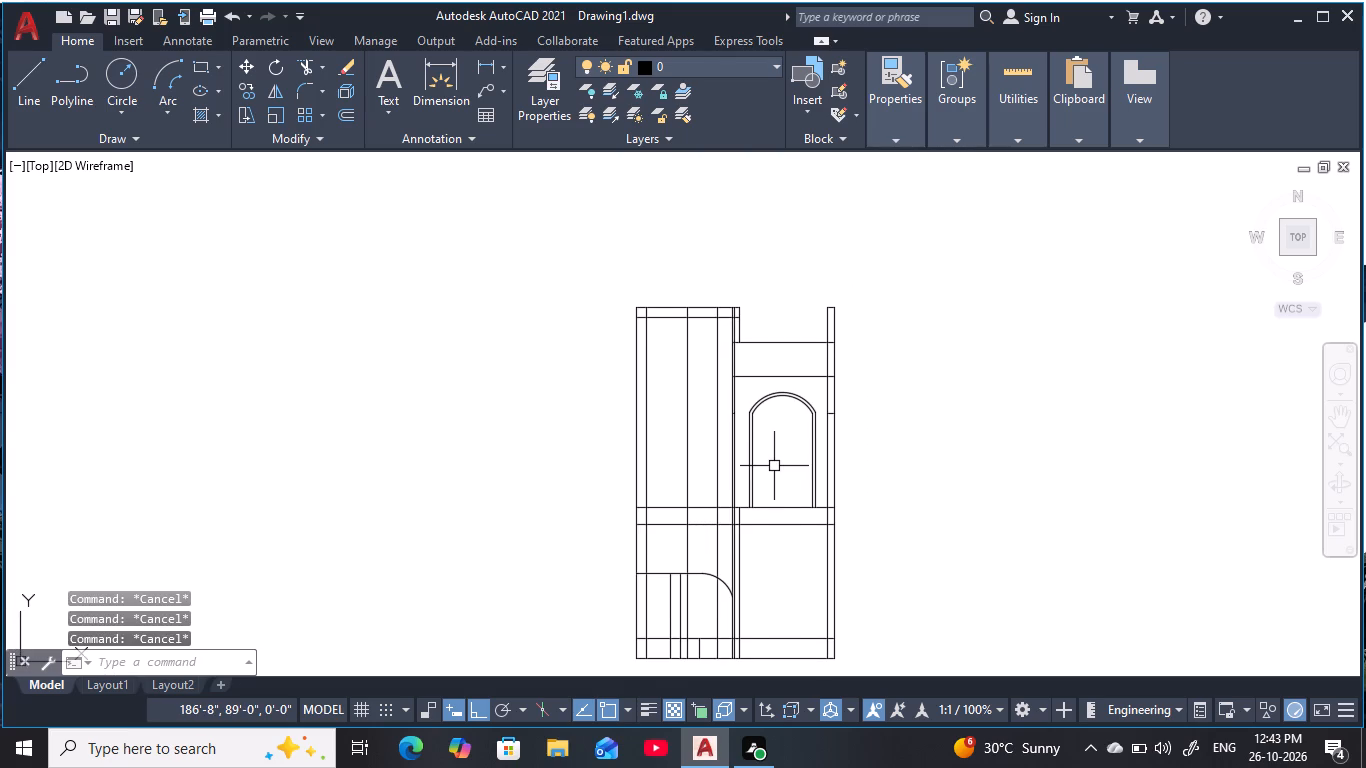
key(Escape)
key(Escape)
Trim the thin vertical line just right of the middle wall's edge, from the lower horizontal line above the arch up to the roof top.
scroll(734, 327, up, 4)
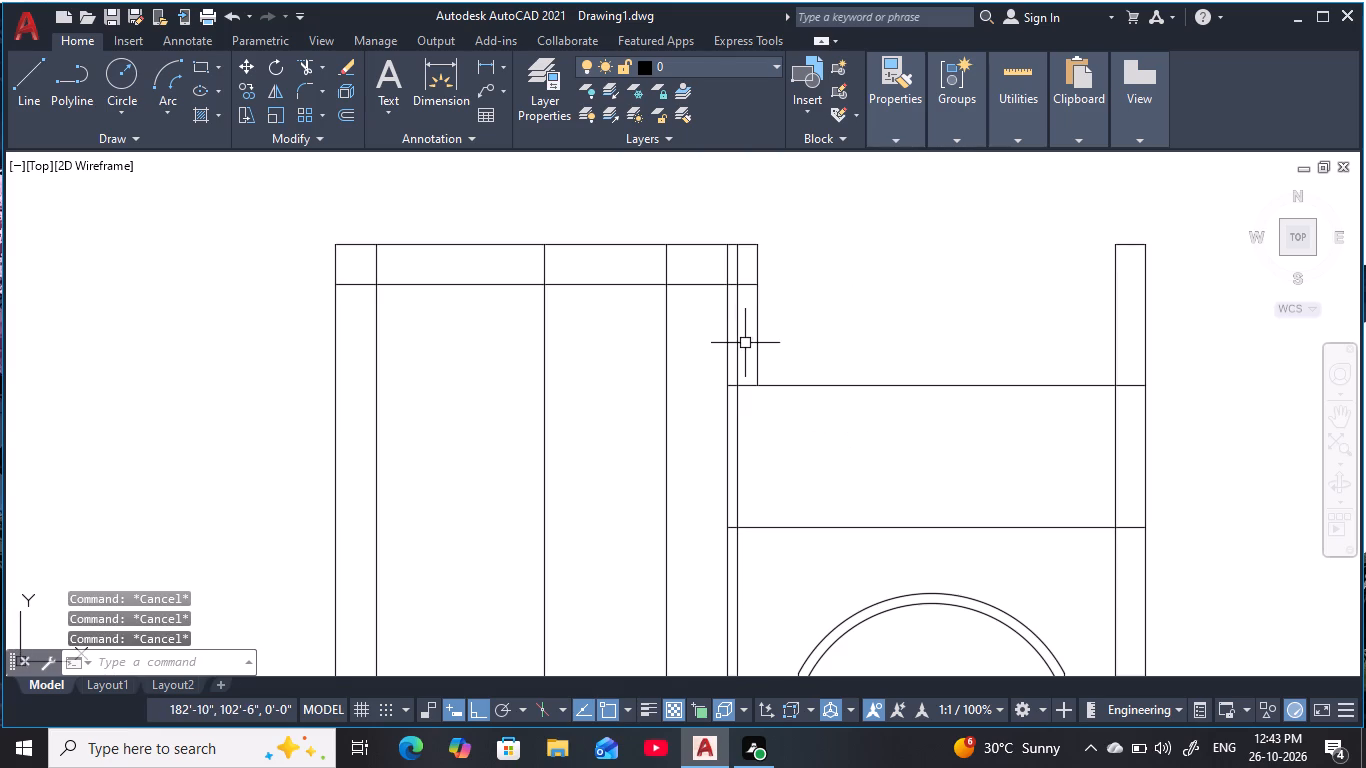
text(tr)
key(space)
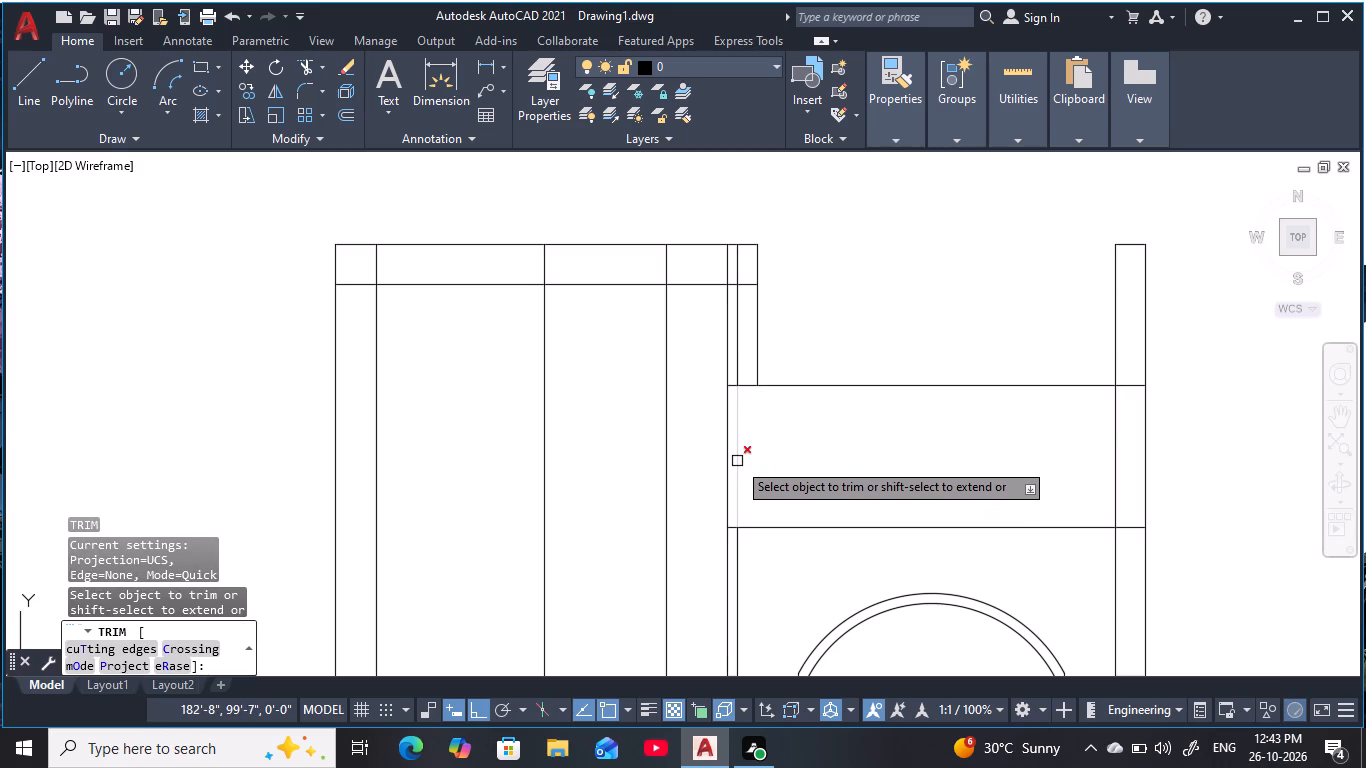
click(742, 467)
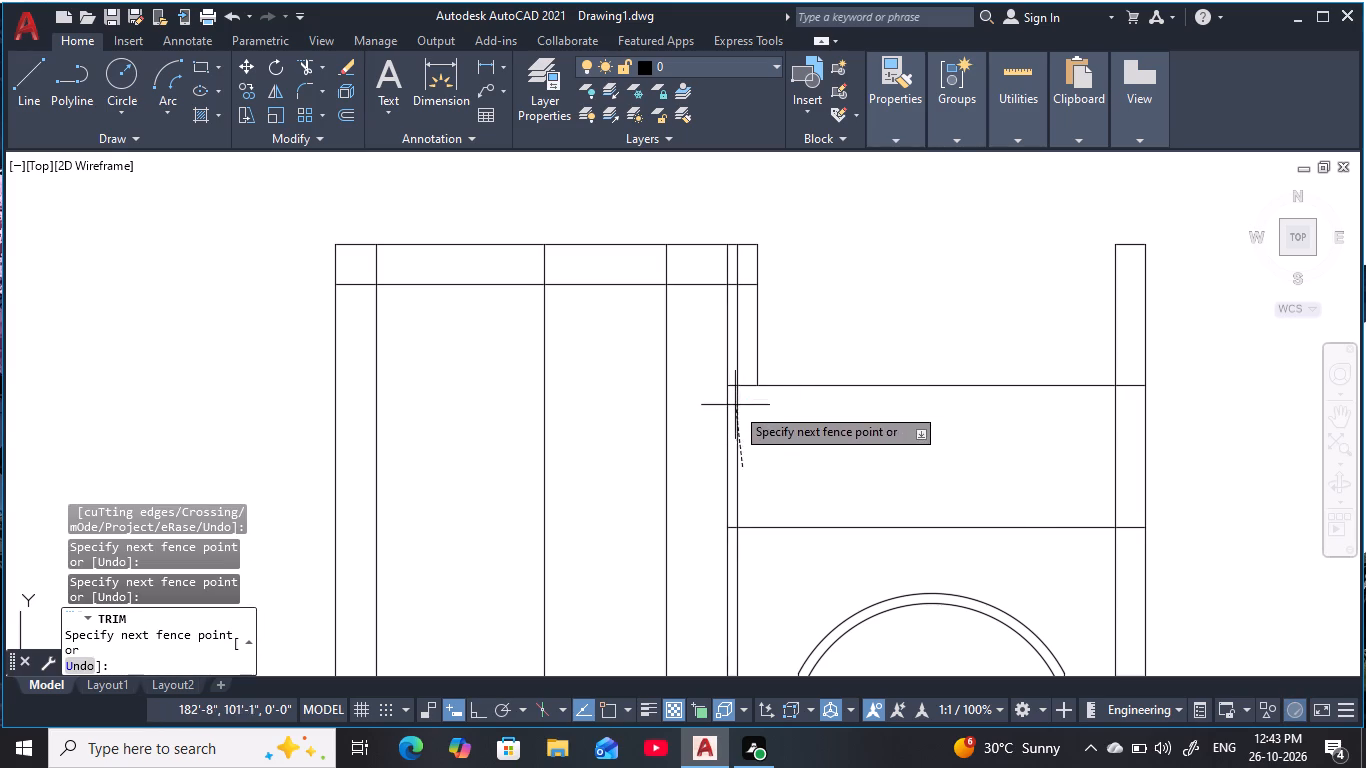
click(738, 422)
click(739, 403)
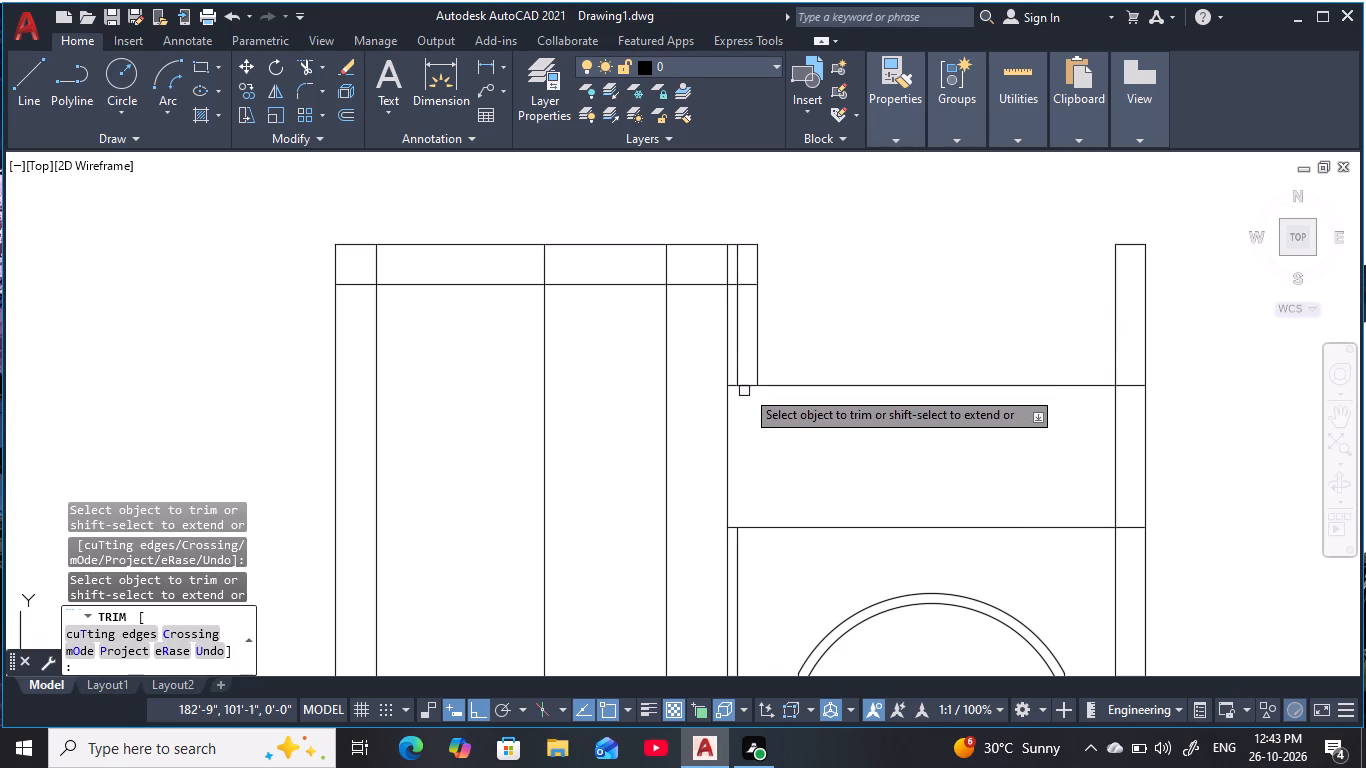
click(743, 352)
click(732, 357)
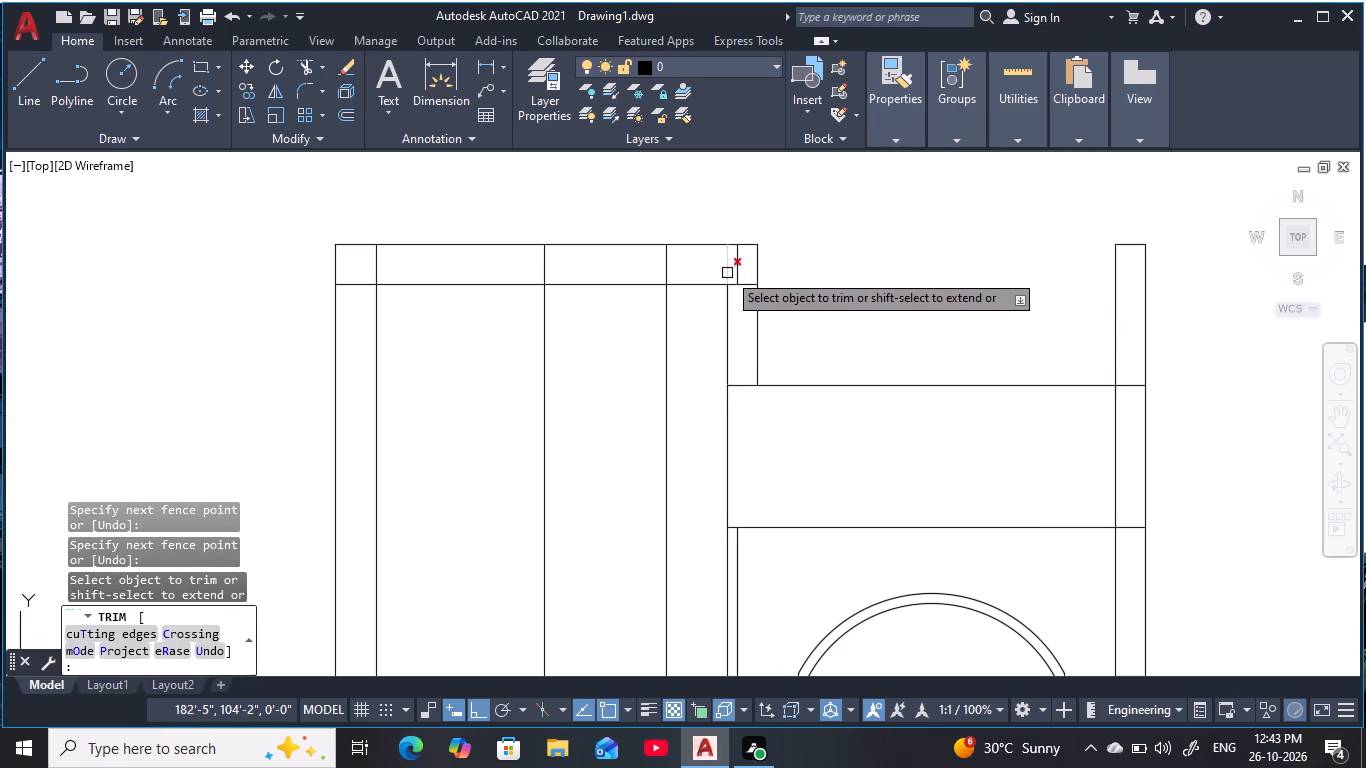
click(738, 268)
key(Escape)
key(Escape)
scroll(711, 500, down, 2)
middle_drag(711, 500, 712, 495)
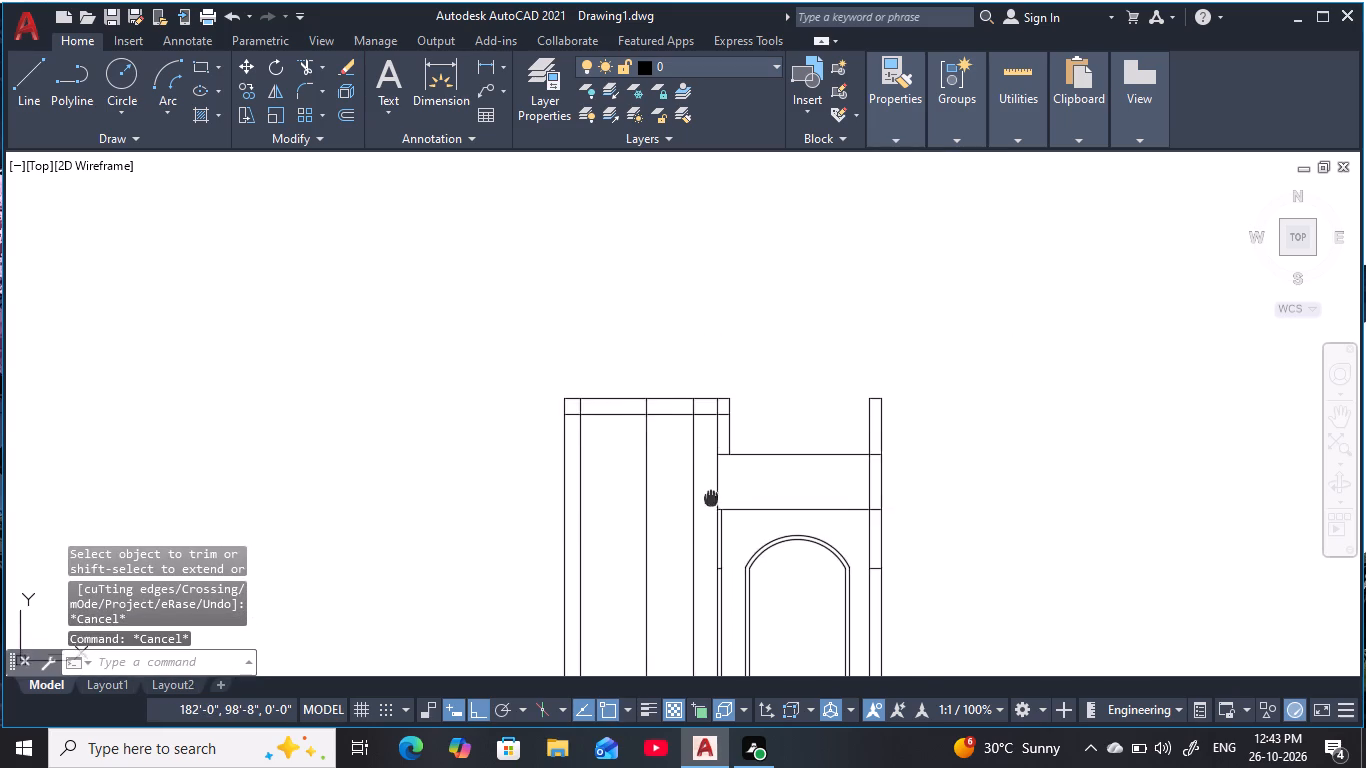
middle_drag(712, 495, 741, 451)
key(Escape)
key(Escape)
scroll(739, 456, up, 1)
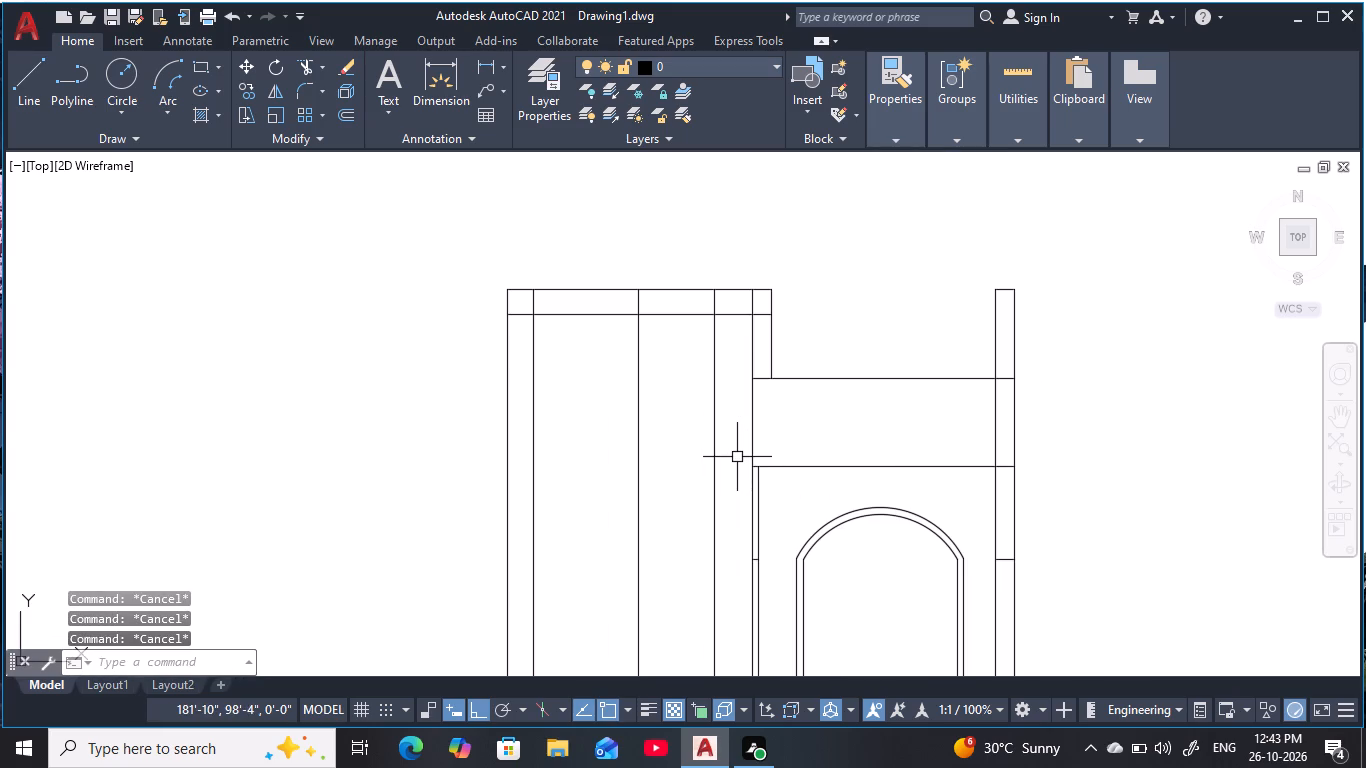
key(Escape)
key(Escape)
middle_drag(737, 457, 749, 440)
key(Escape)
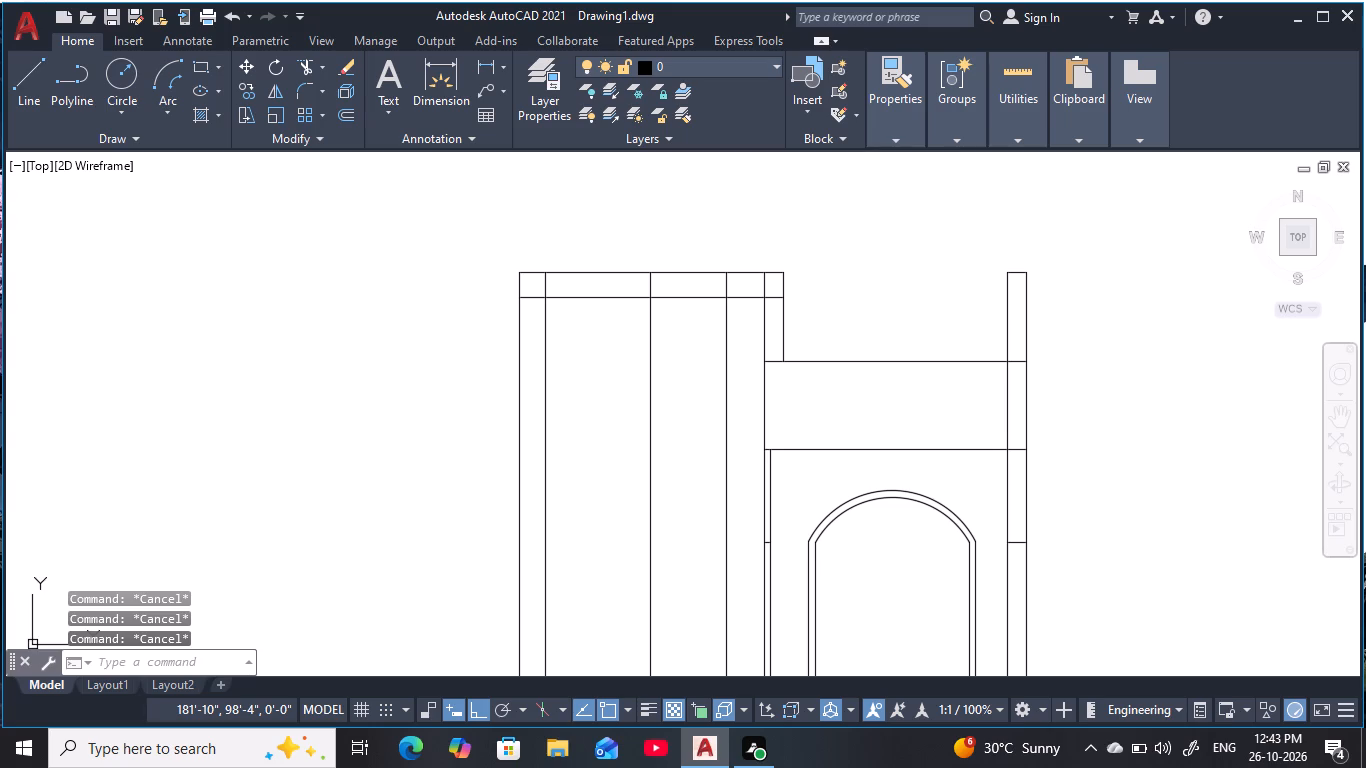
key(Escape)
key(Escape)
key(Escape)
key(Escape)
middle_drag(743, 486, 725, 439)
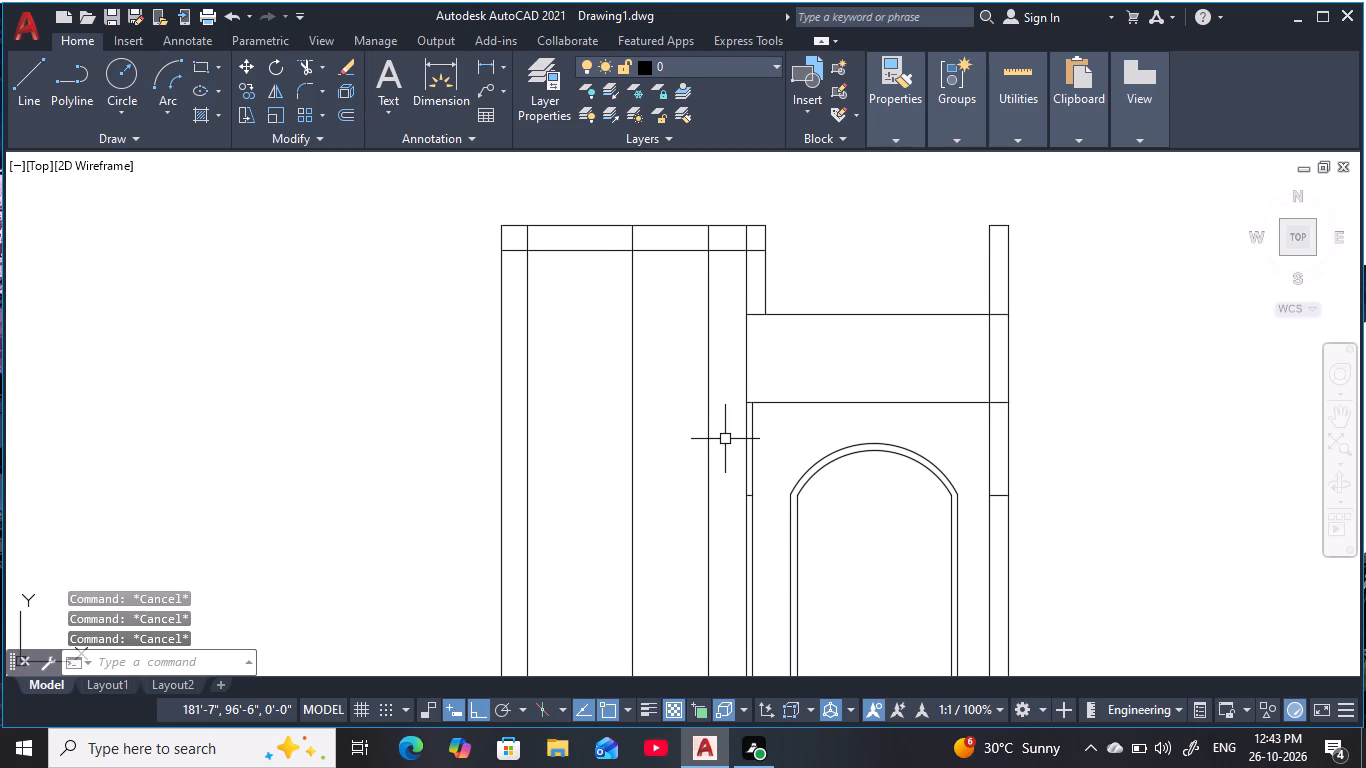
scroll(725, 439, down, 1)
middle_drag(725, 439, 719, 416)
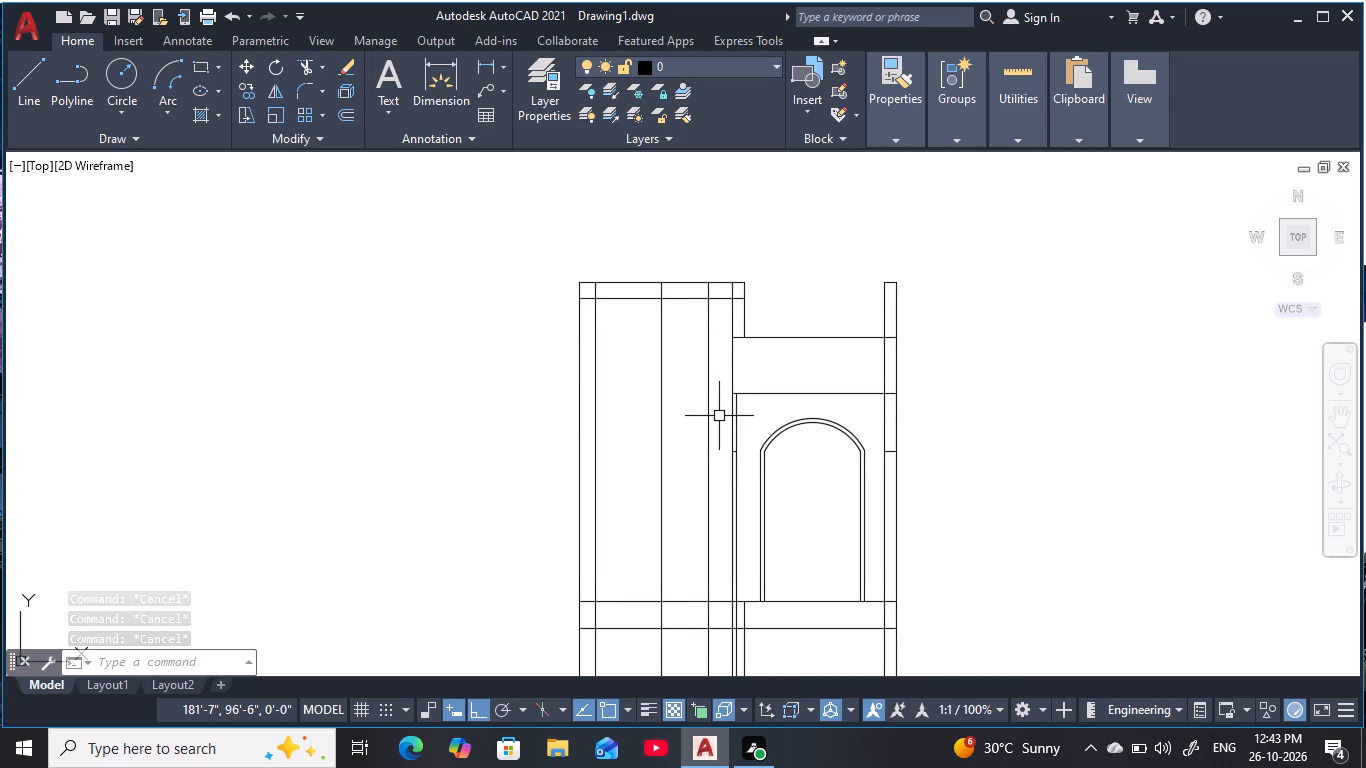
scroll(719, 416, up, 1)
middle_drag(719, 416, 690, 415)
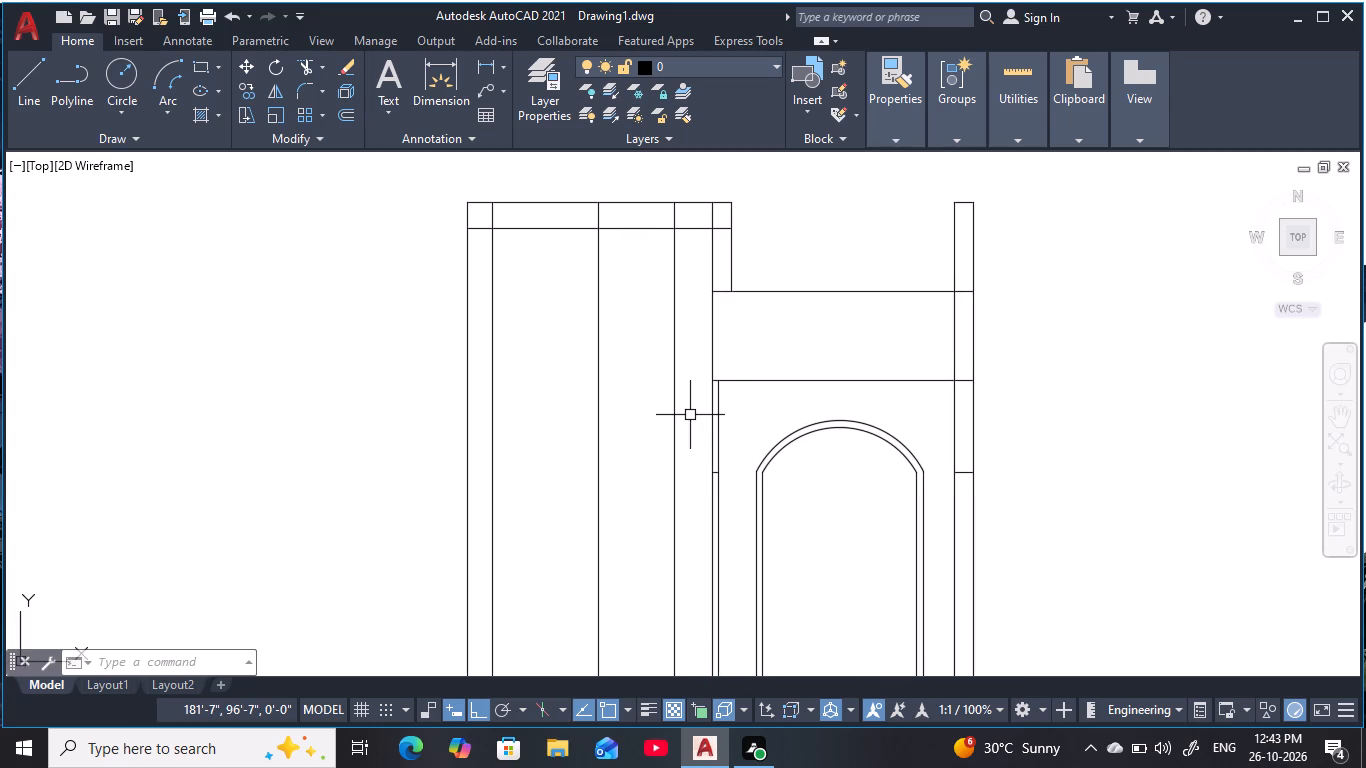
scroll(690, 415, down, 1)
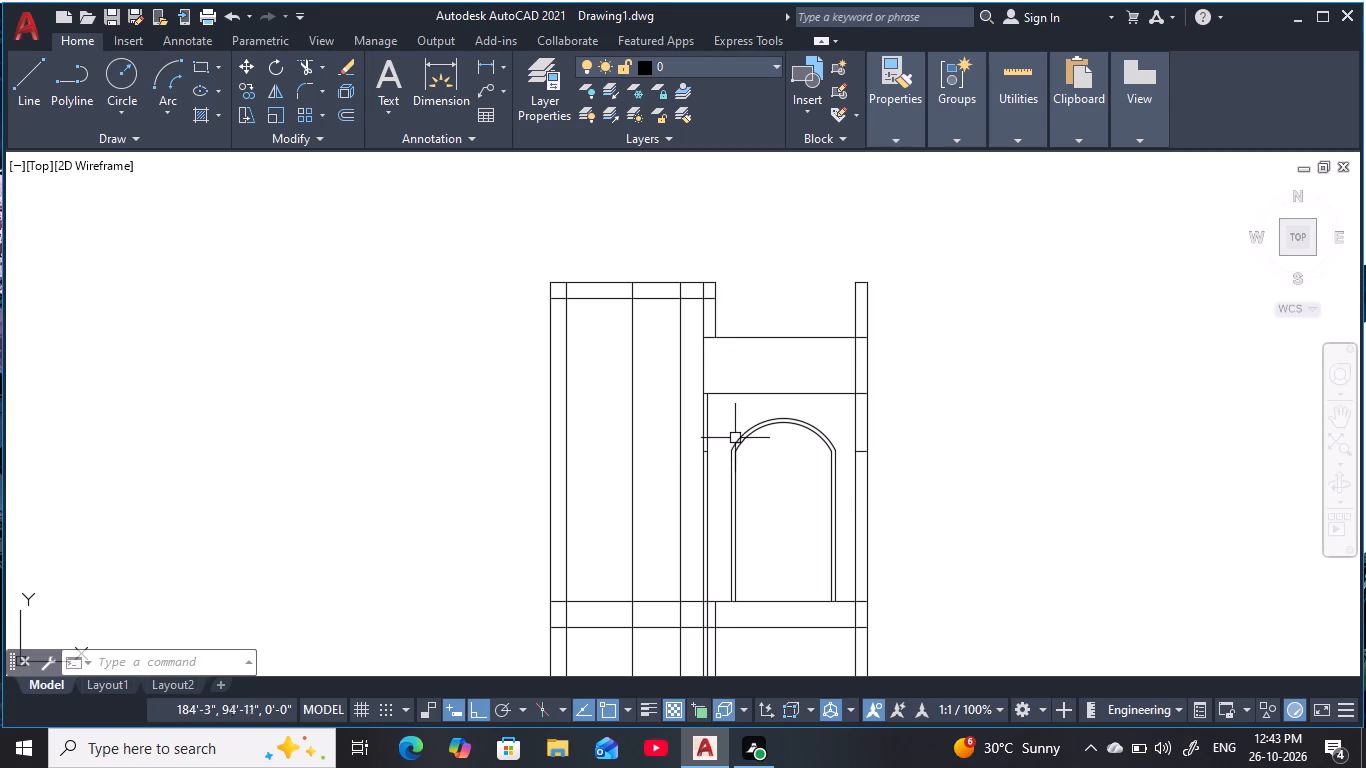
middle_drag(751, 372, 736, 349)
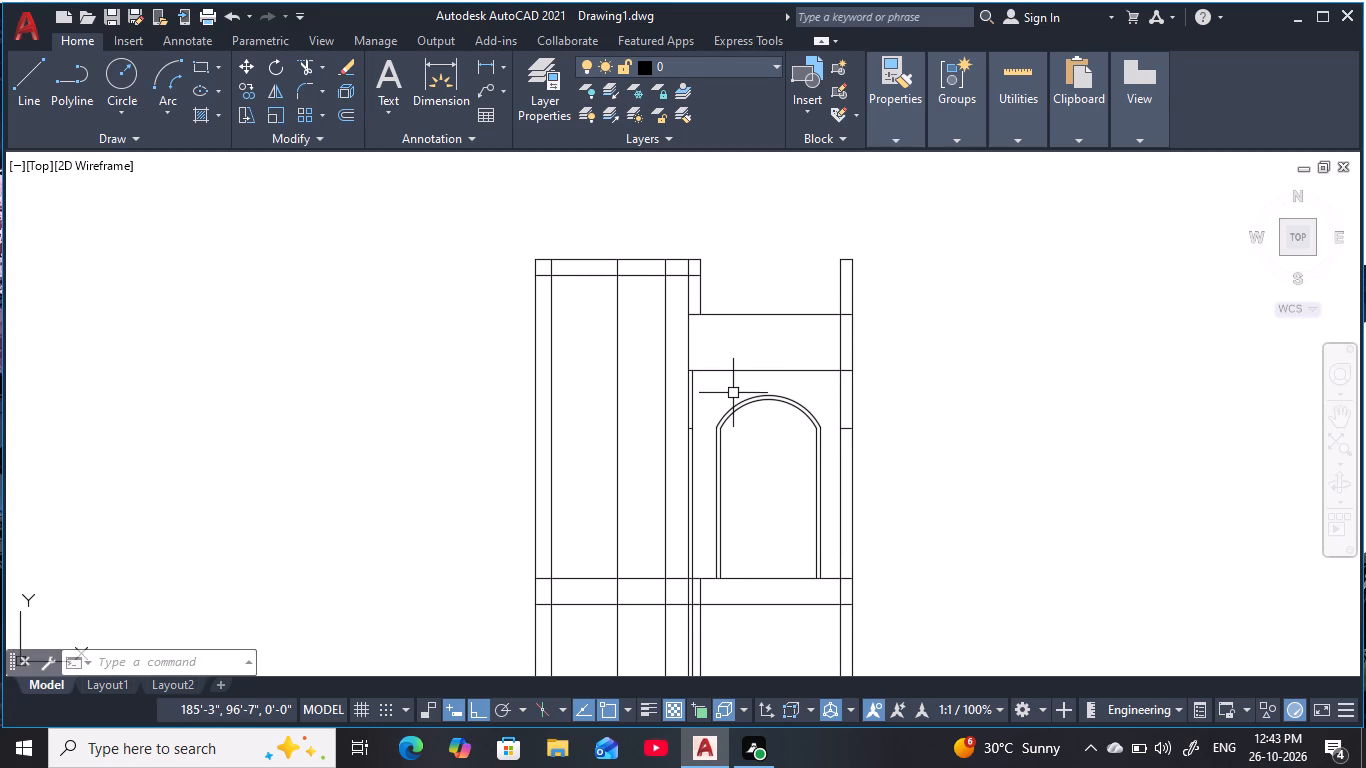
Erase the whole double-lined arched frame, both arcs and all side lines, from the right bay of the upper floor.
middle_drag(771, 548, 770, 517)
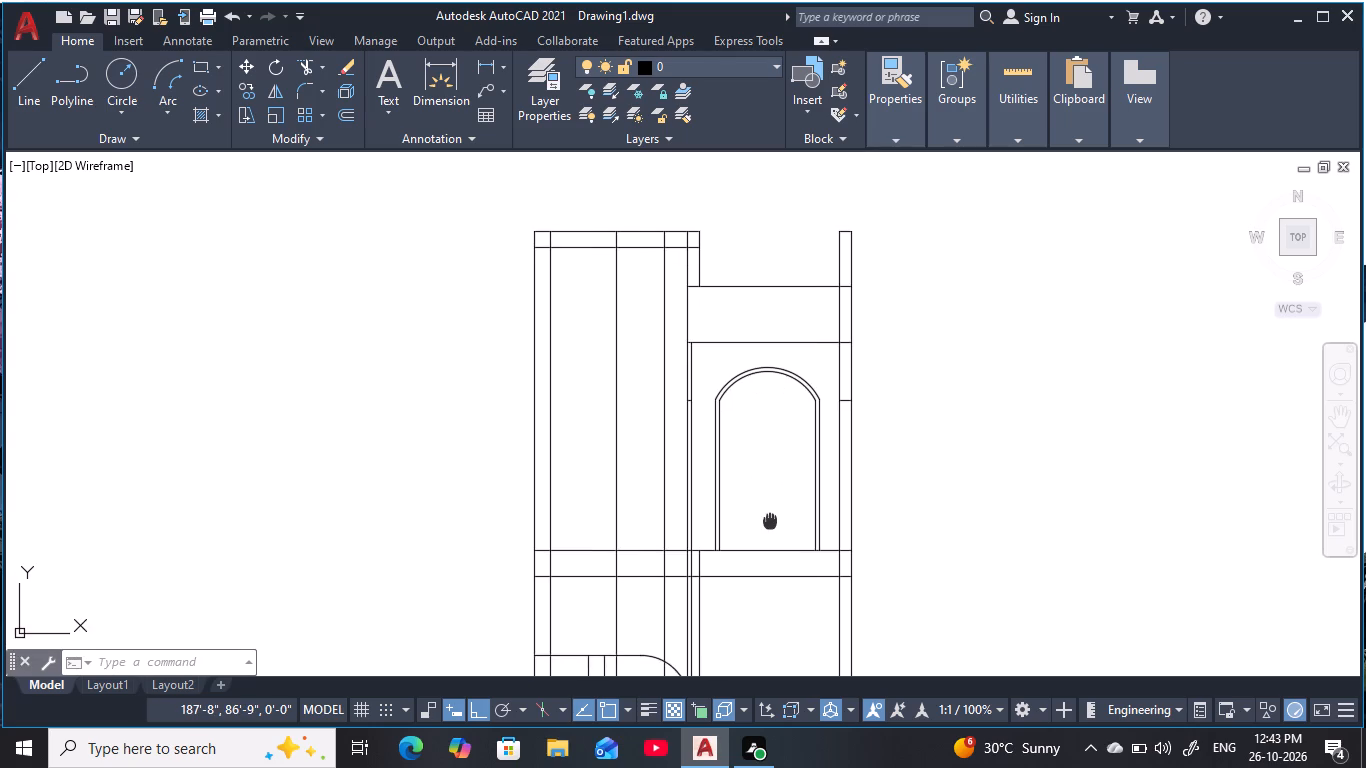
middle_drag(770, 517, 772, 512)
click(762, 482)
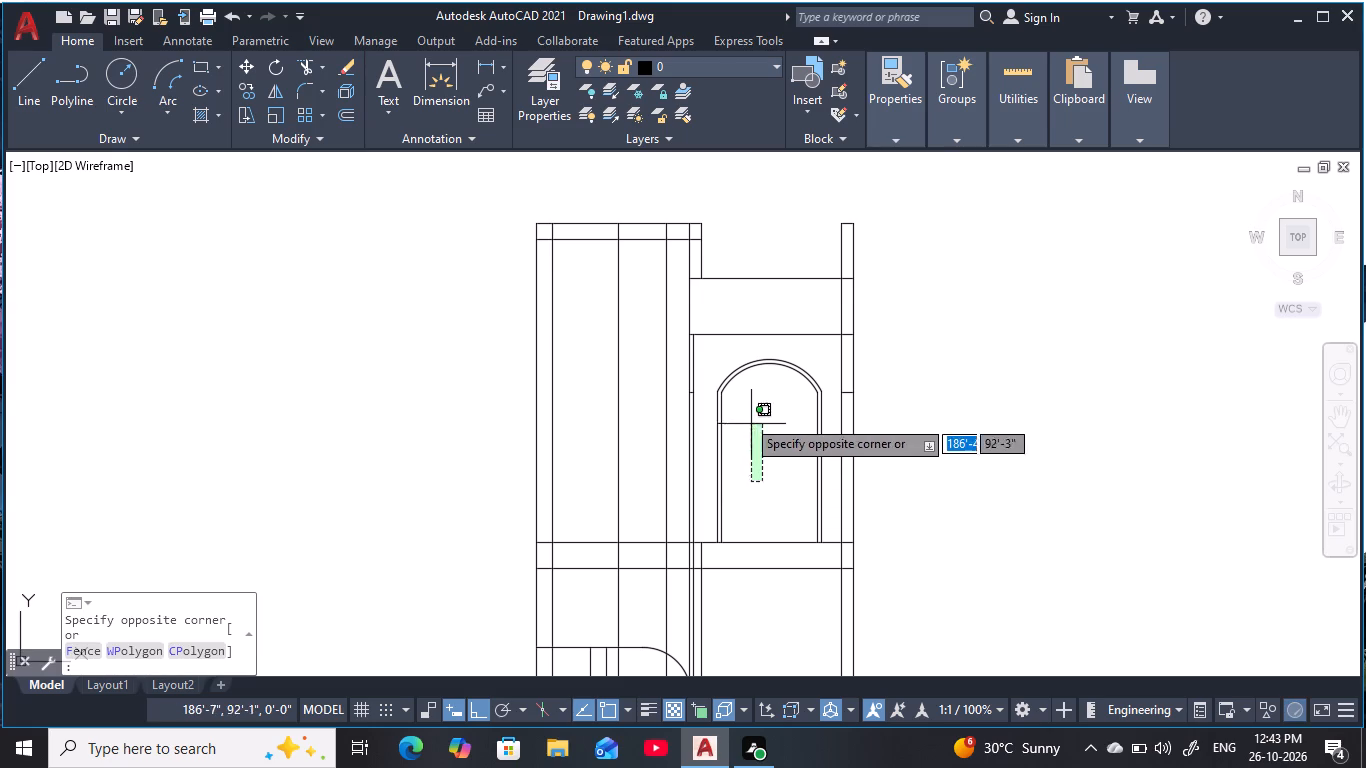
click(711, 367)
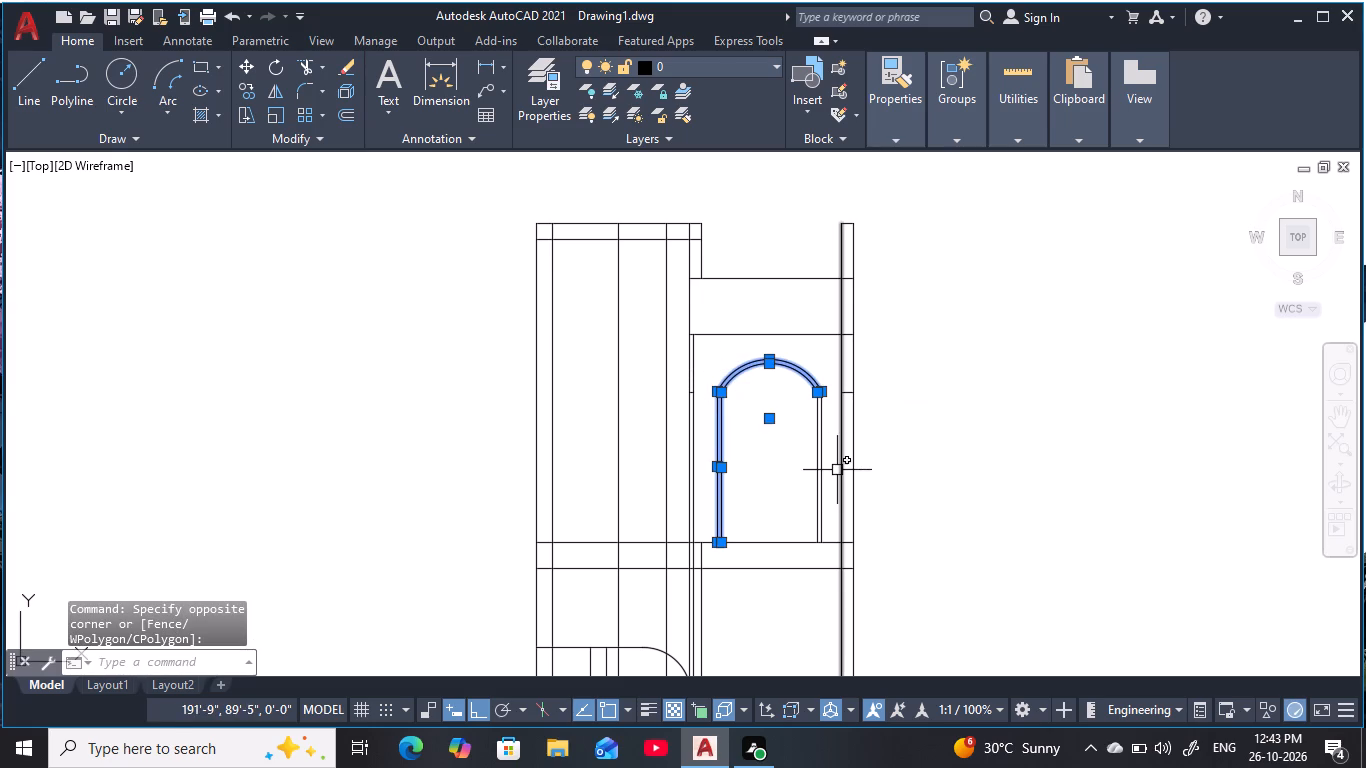
click(830, 478)
click(809, 469)
text(e)
key(space)
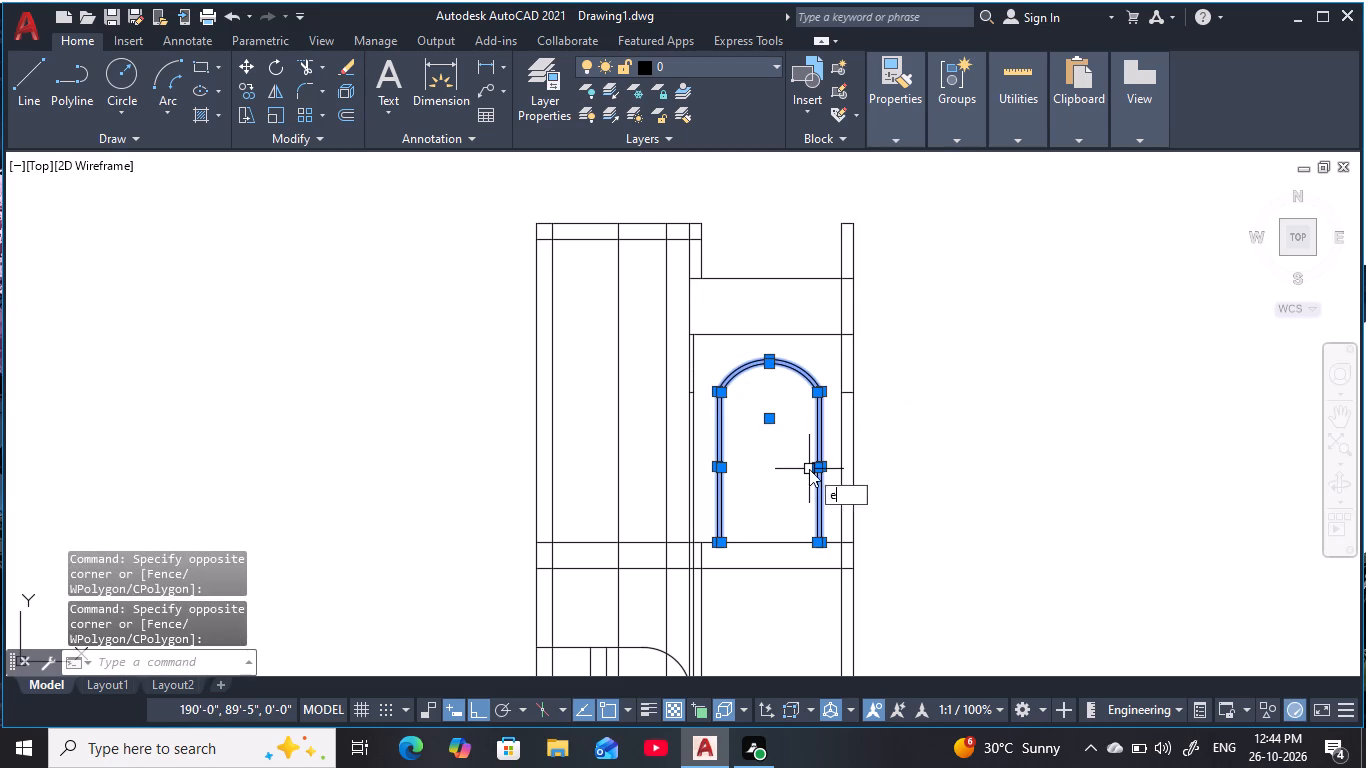
key(Escape)
key(Escape)
key(Escape)
key(Escape)
key(Escape)
key(Escape)
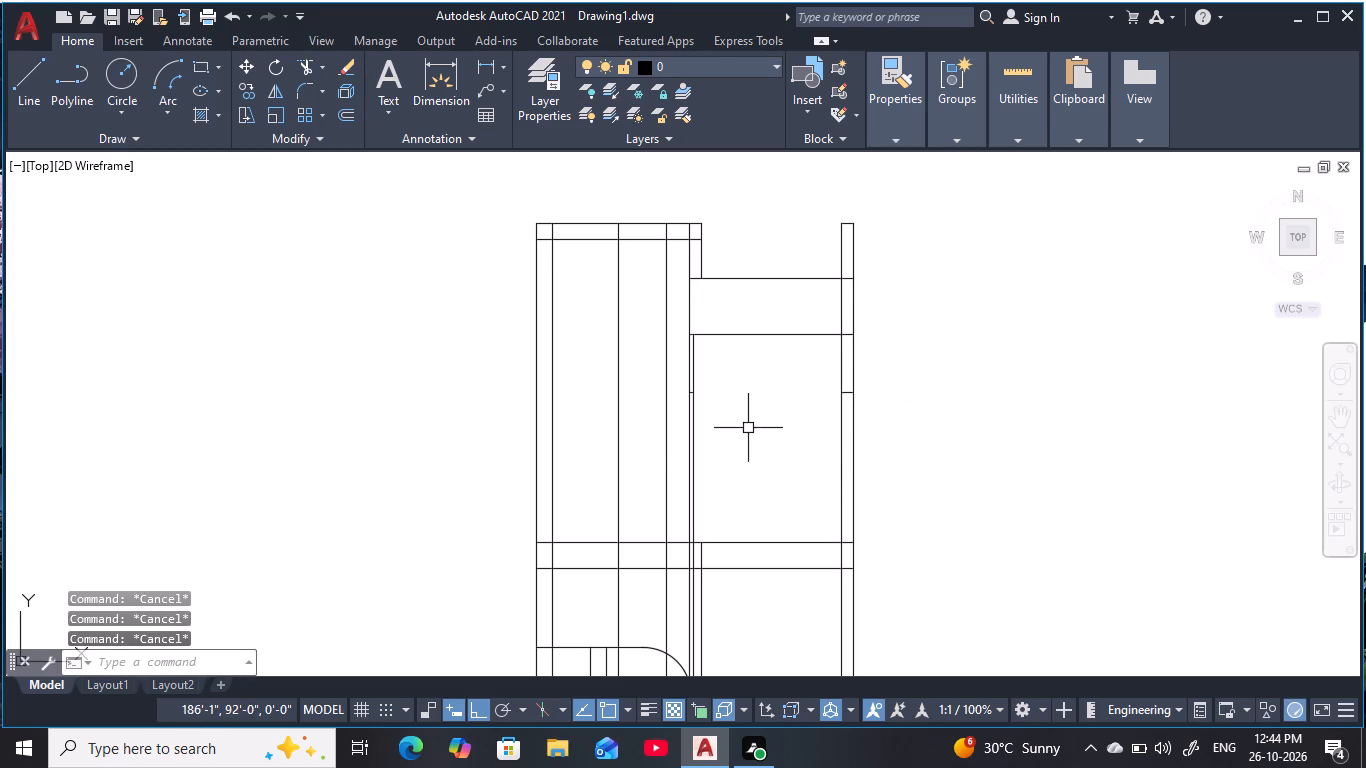
click(748, 428)
key(Escape)
key(Escape)
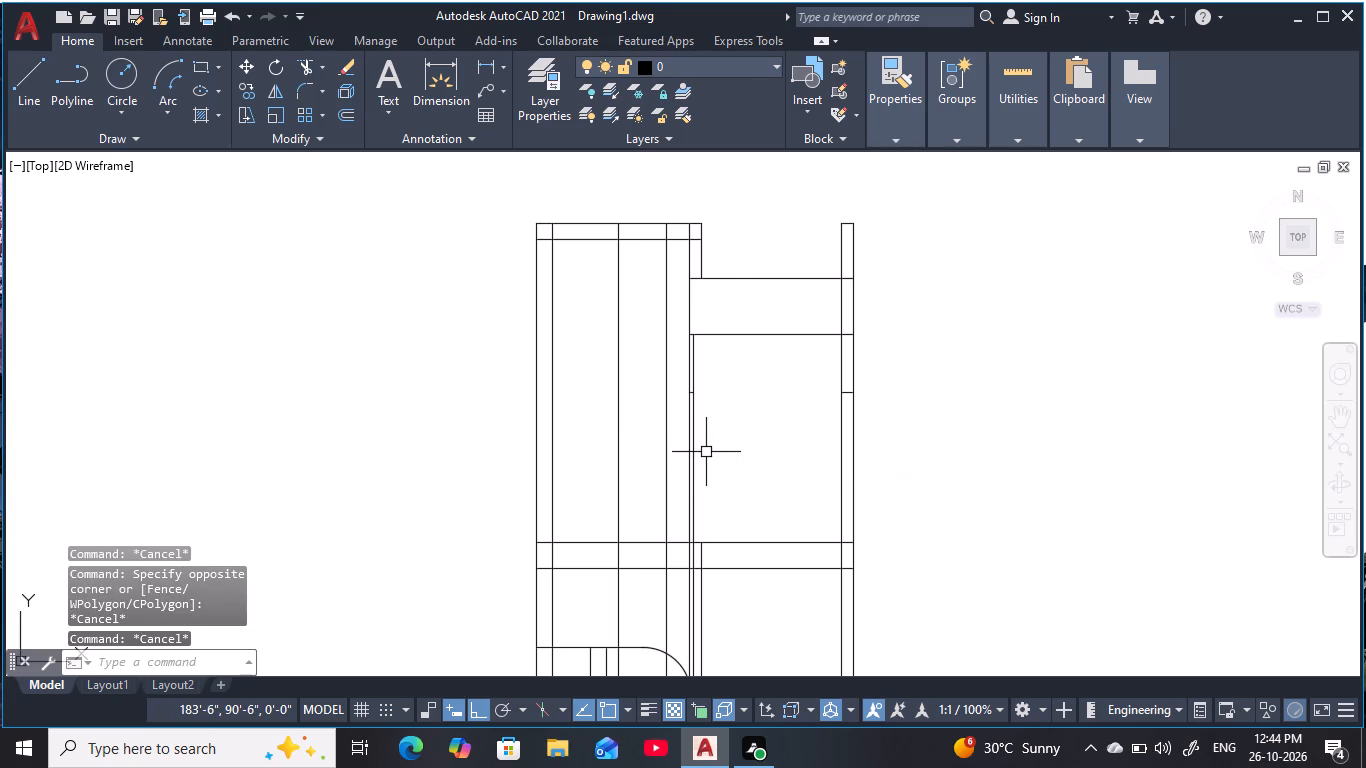
Trim the upper-floor verticals in the left bay and at the middle wall, from the floor slab up to the parapet bands.
text(tr)
key(space)
drag(706, 452, 585, 453)
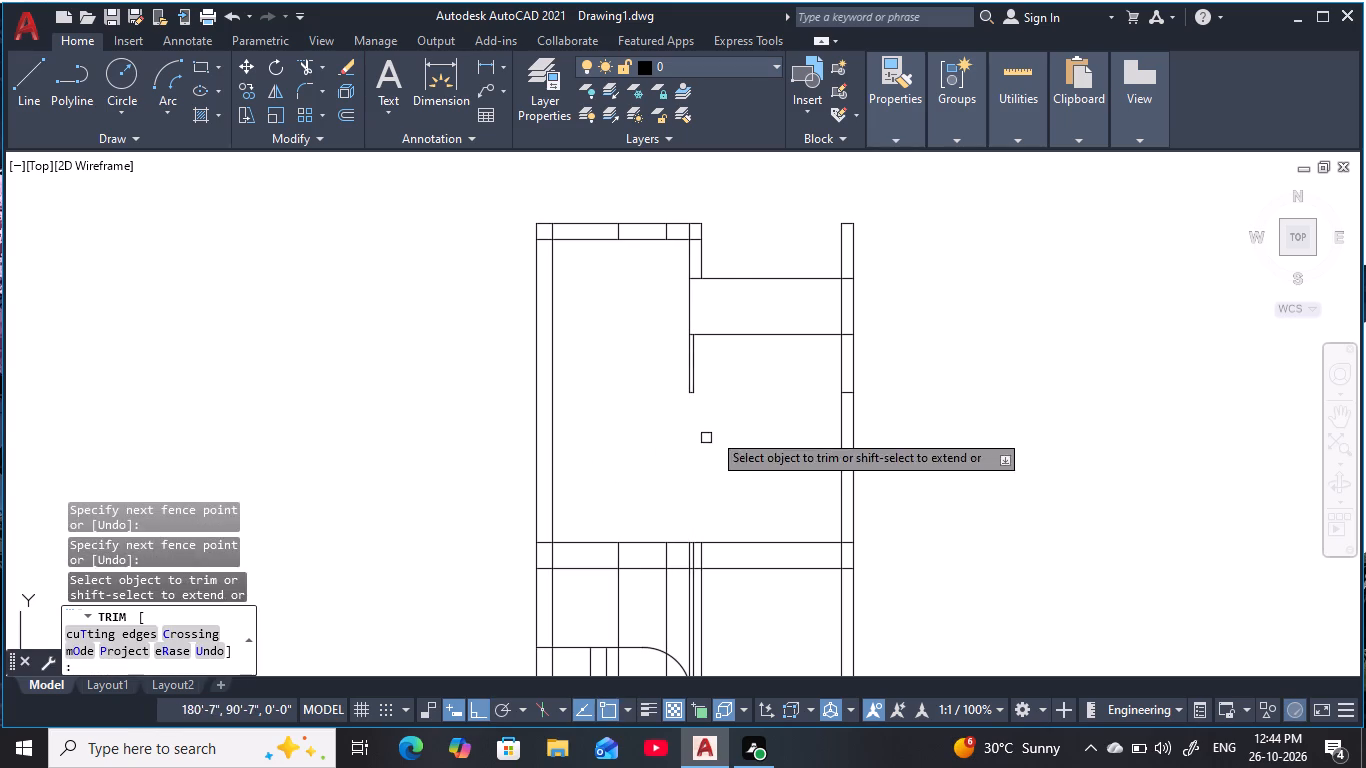
drag(732, 391, 624, 378)
middle_drag(706, 455, 708, 440)
key(Escape)
key(Escape)
key(Escape)
Erase the thin vertical line just right of the middle wall's left edge on the ground floor.
middle_drag(691, 471, 741, 299)
key(Escape)
key(Escape)
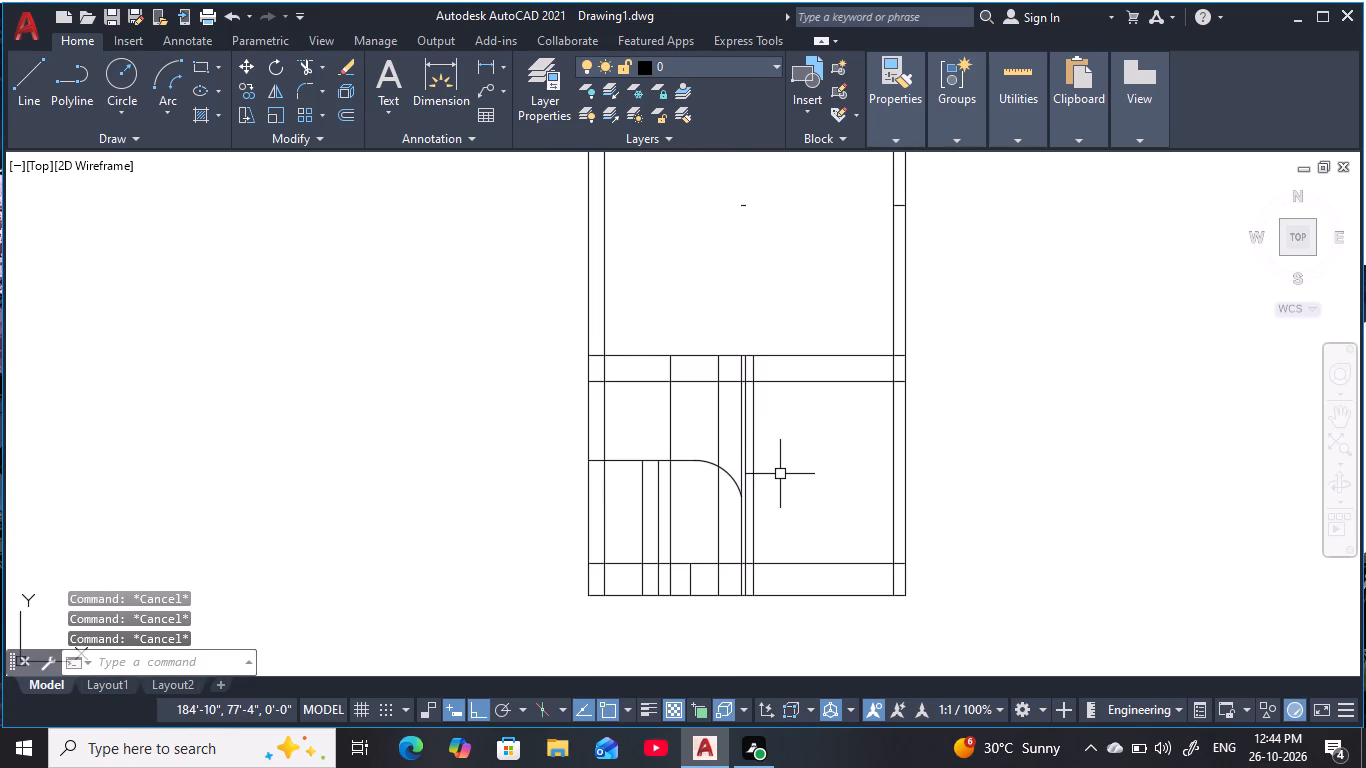
text(tr)
key(space)
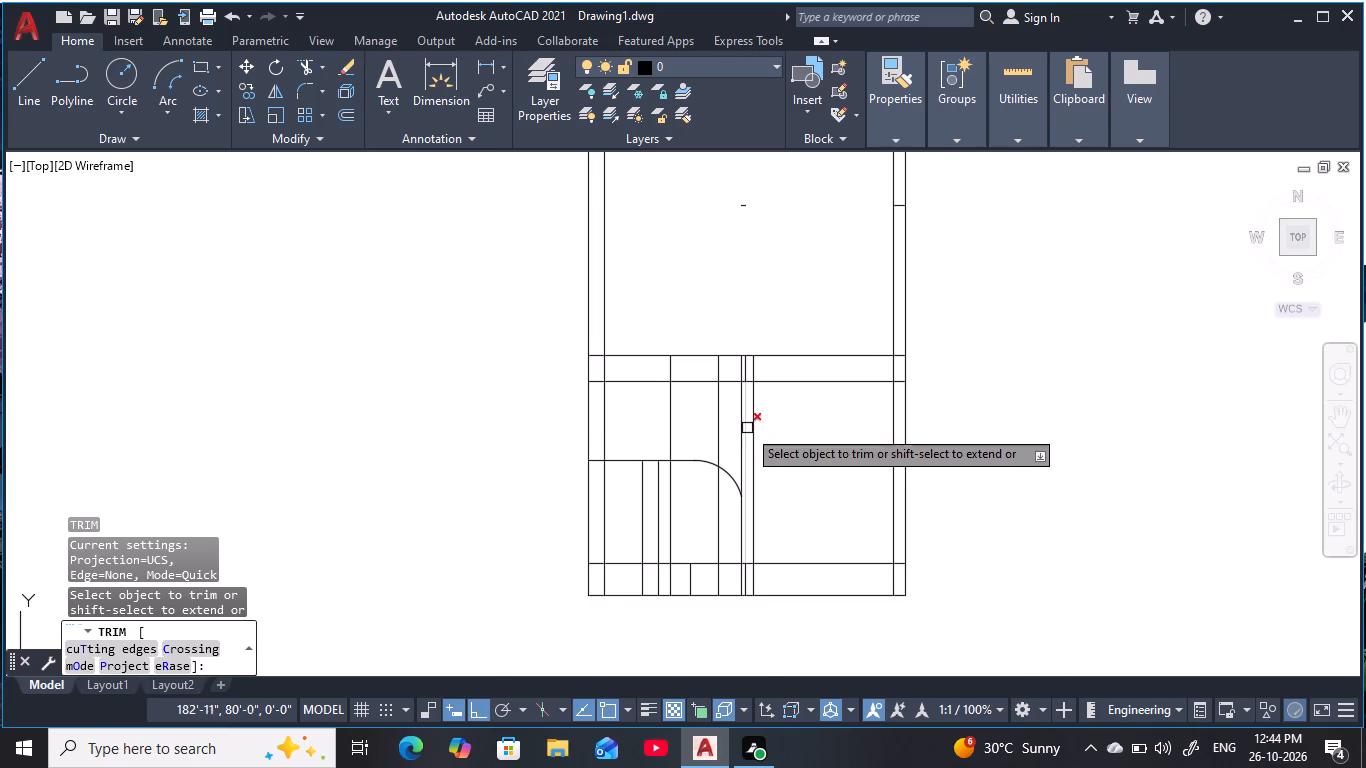
scroll(746, 425, up, 2)
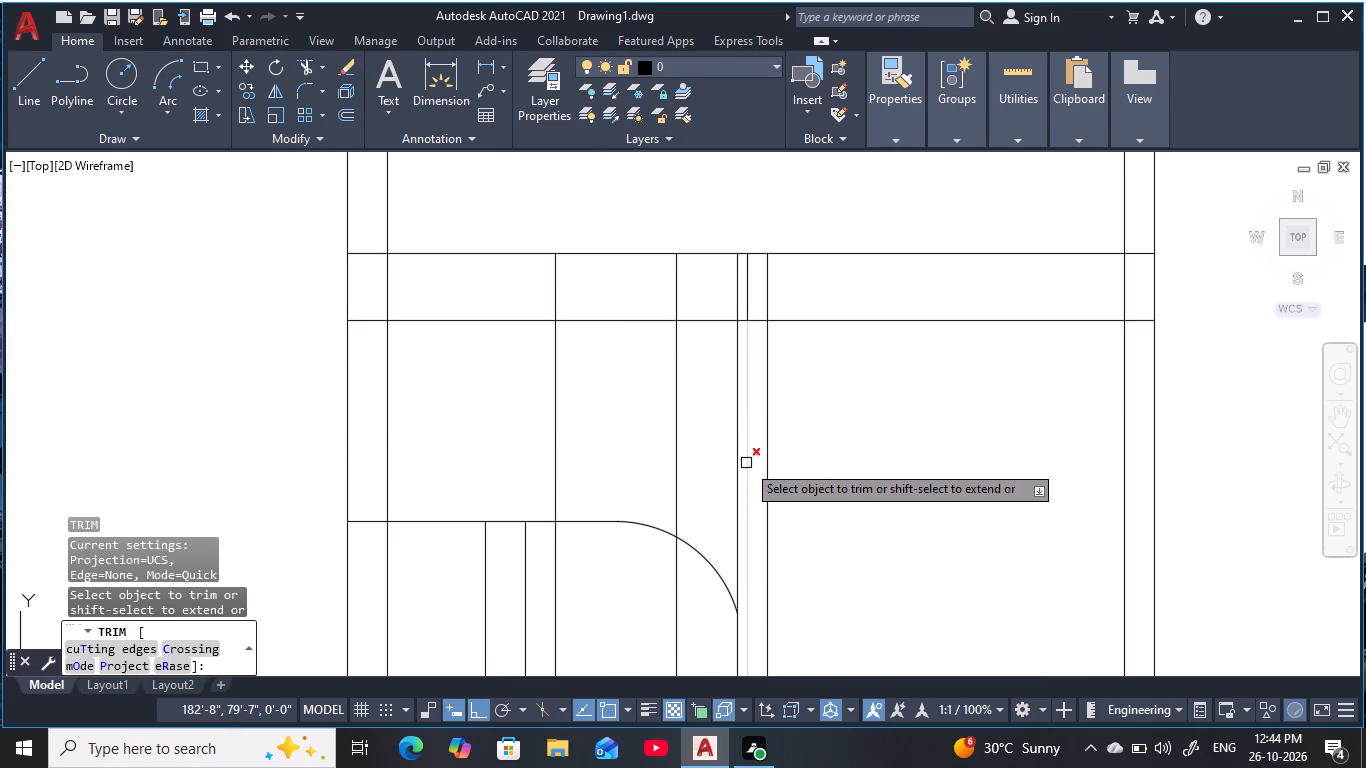
key(Escape)
key(Escape)
click(746, 463)
text(e)
key(space)
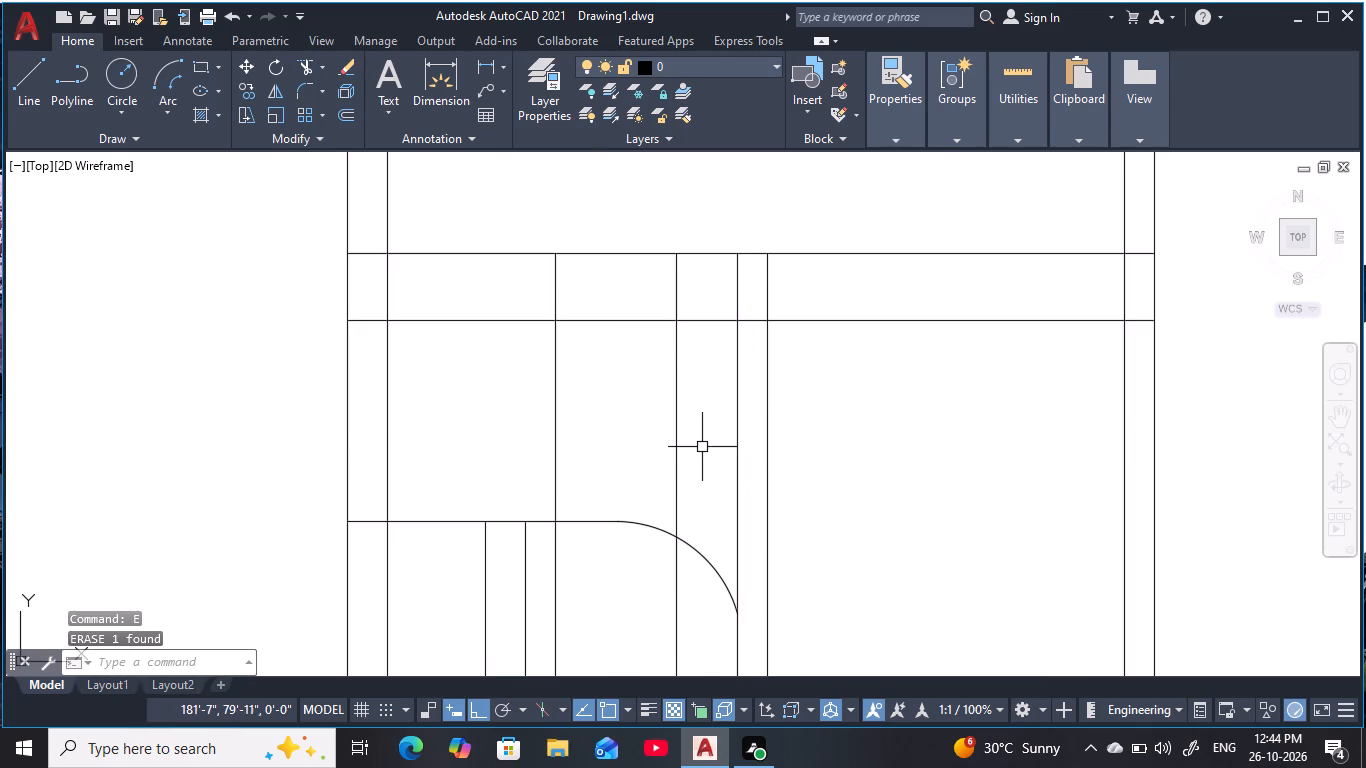
Trim the left bay's two interior verticals above the curved ground-floor opening, including their pieces within the slab band.
key(Escape)
text(tr)
key(space)
click(702, 445)
click(491, 414)
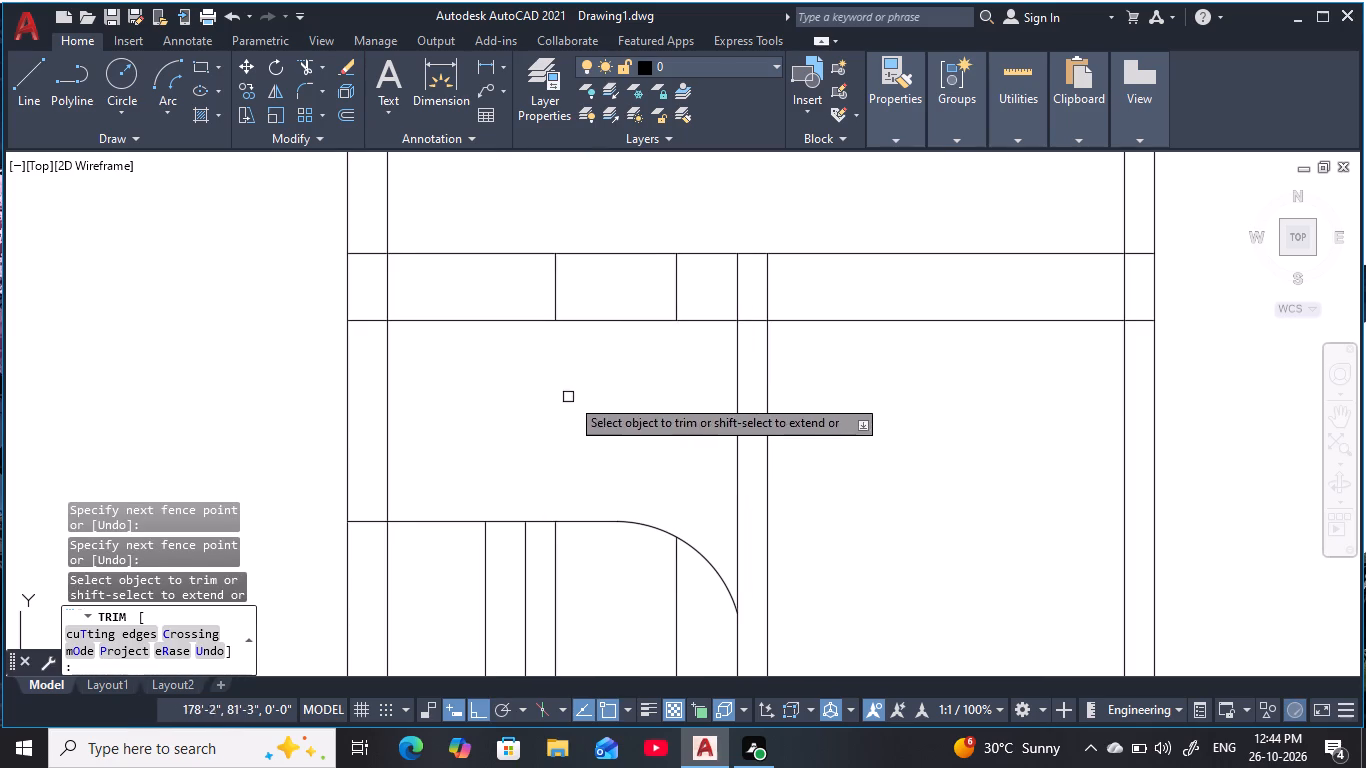
middle_drag(594, 415, 641, 481)
drag(736, 364, 584, 364)
Trim the short vertical stub in the base band and the vertical line running down from the ground-floor opening's curve.
scroll(613, 455, down, 3)
middle_drag(610, 462, 612, 460)
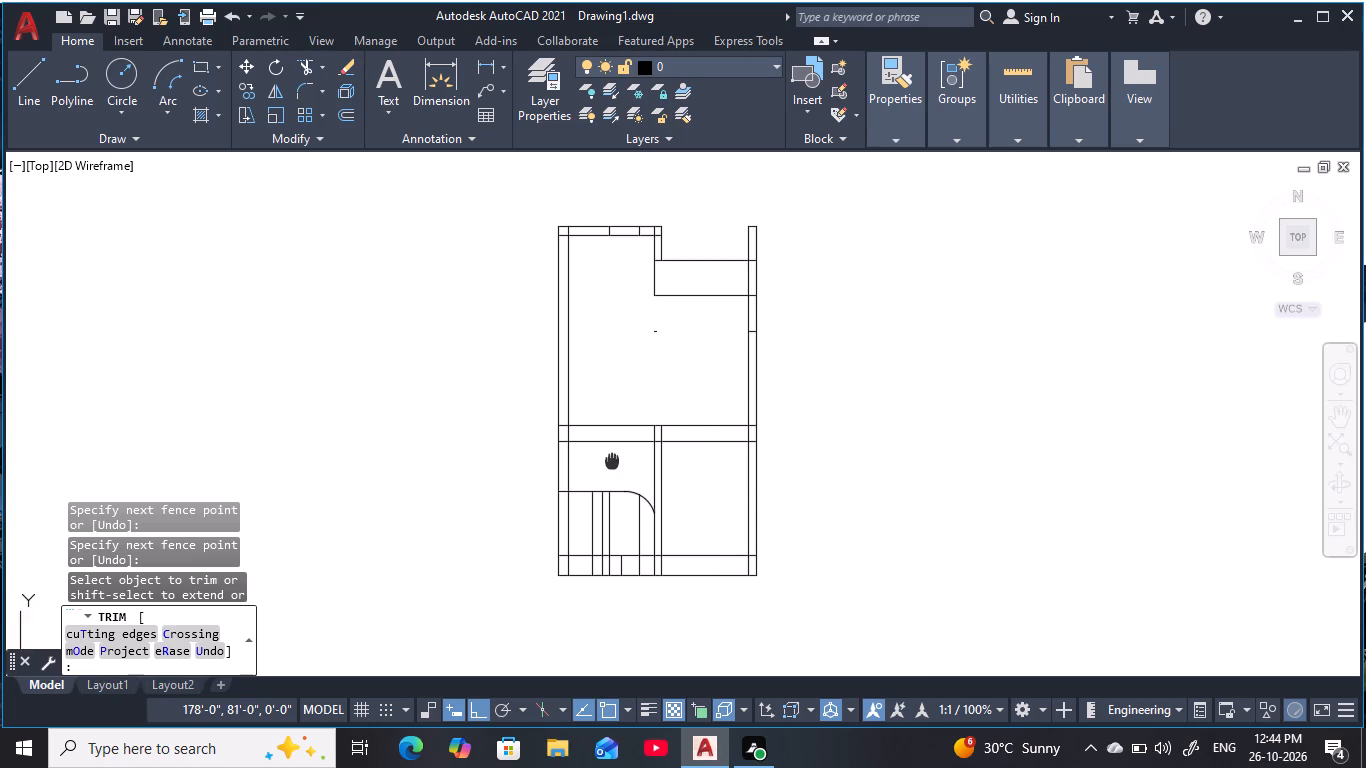
middle_drag(612, 460, 618, 433)
scroll(628, 543, up, 3)
click(629, 543)
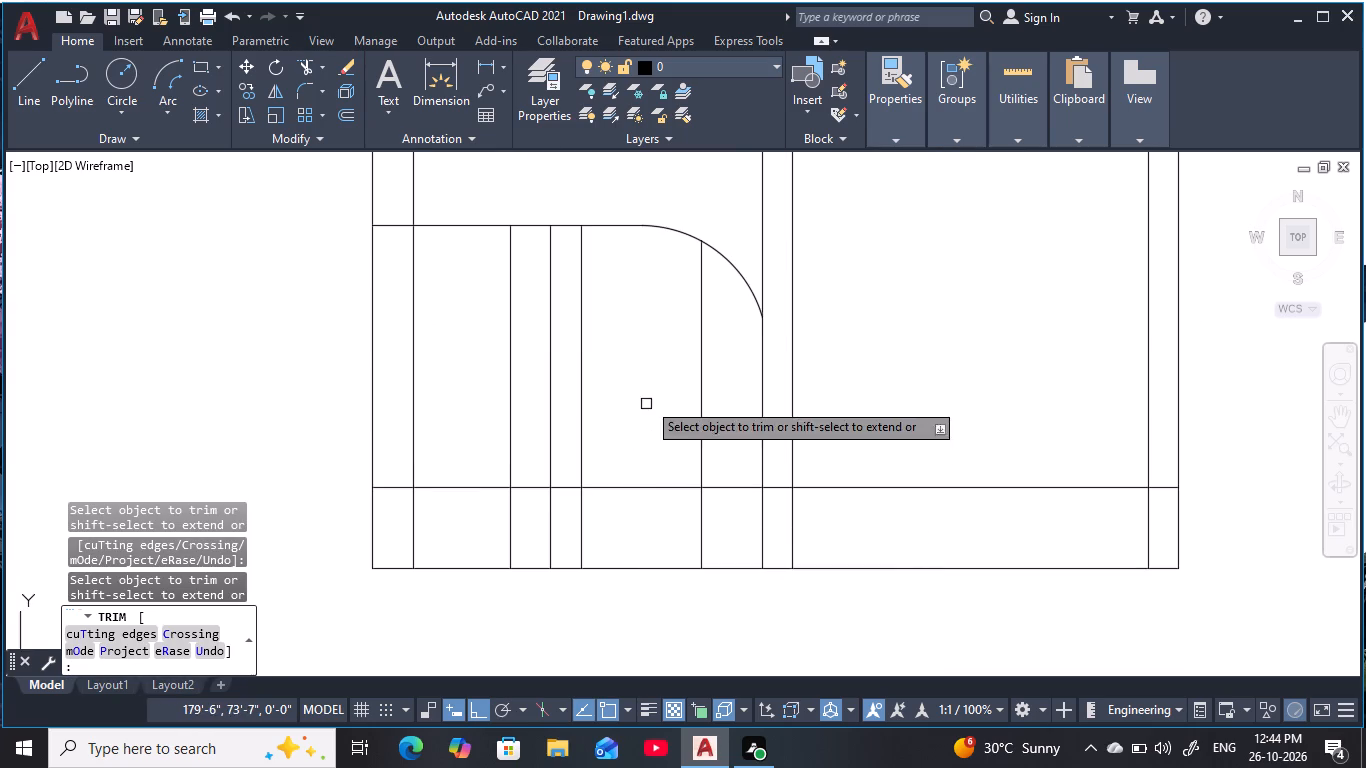
middle_drag(647, 401, 644, 435)
scroll(644, 435, down, 1)
drag(693, 515, 675, 514)
drag(697, 453, 656, 453)
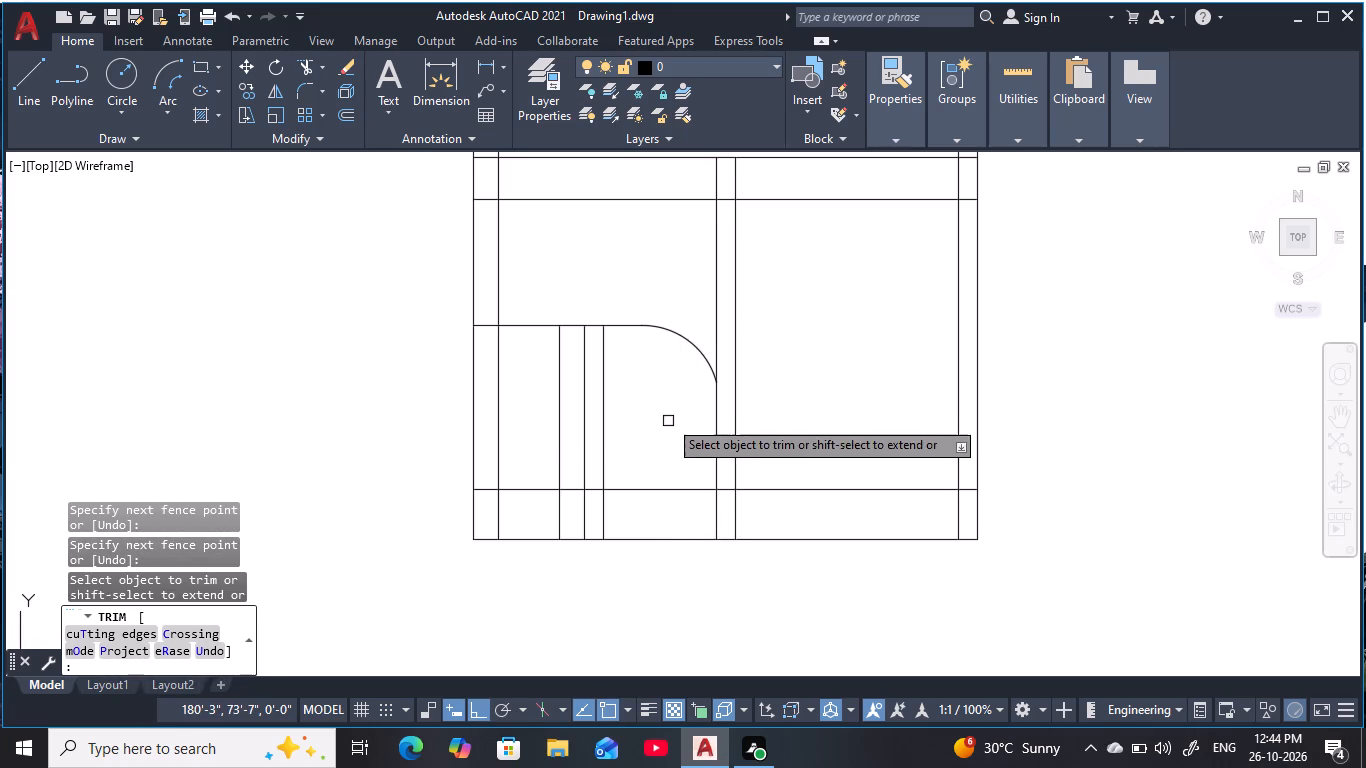
middle_click(669, 413)
scroll(673, 420, down, 1)
middle_drag(673, 420, 682, 486)
key(Escape)
key(Escape)
key(Escape)
key(Escape)
key(Escape)
key(Escape)
key(Escape)
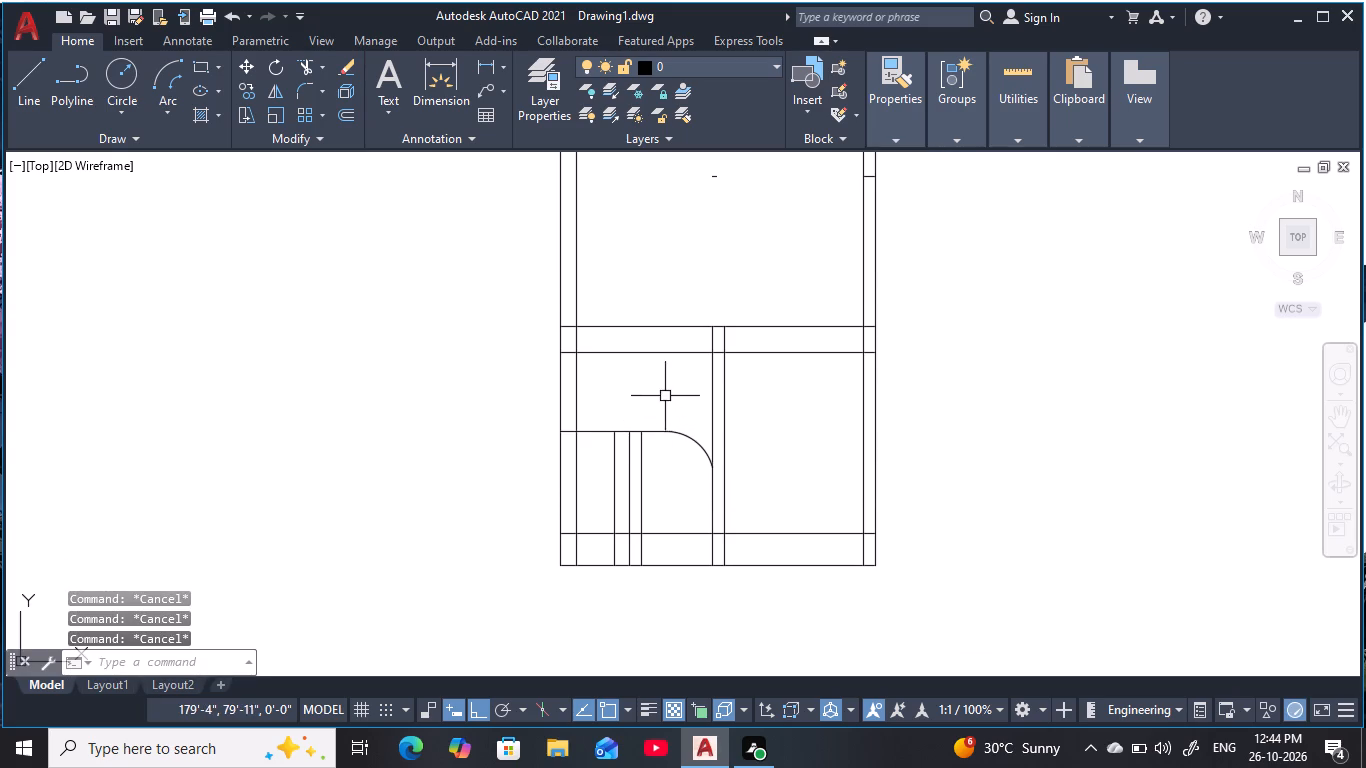
Erase the leftover short horizontal dash at the middle wall's position on the upper floor.
middle_drag(666, 389, 658, 551)
scroll(691, 466, down, 1)
middle_drag(699, 438, 687, 482)
scroll(685, 478, up, 1)
middle_drag(685, 478, 687, 469)
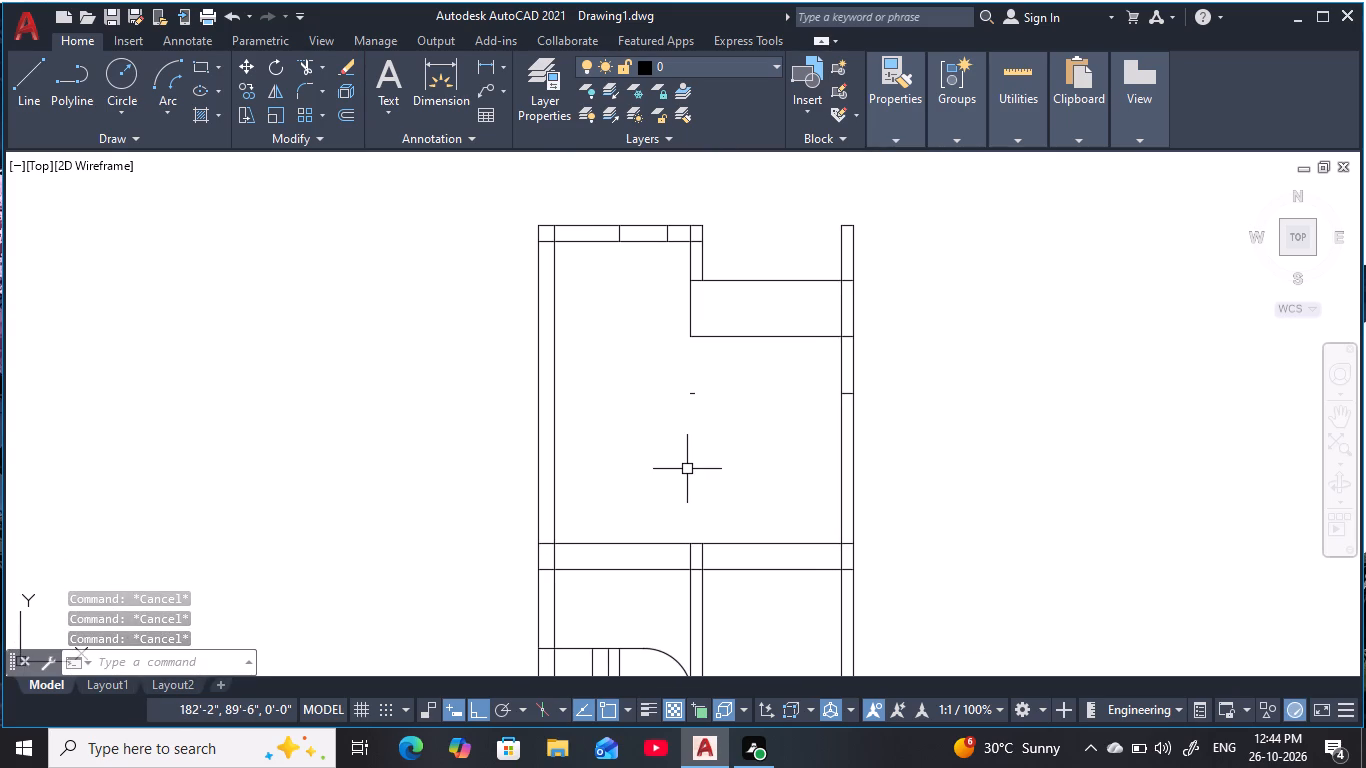
key(Escape)
key(Escape)
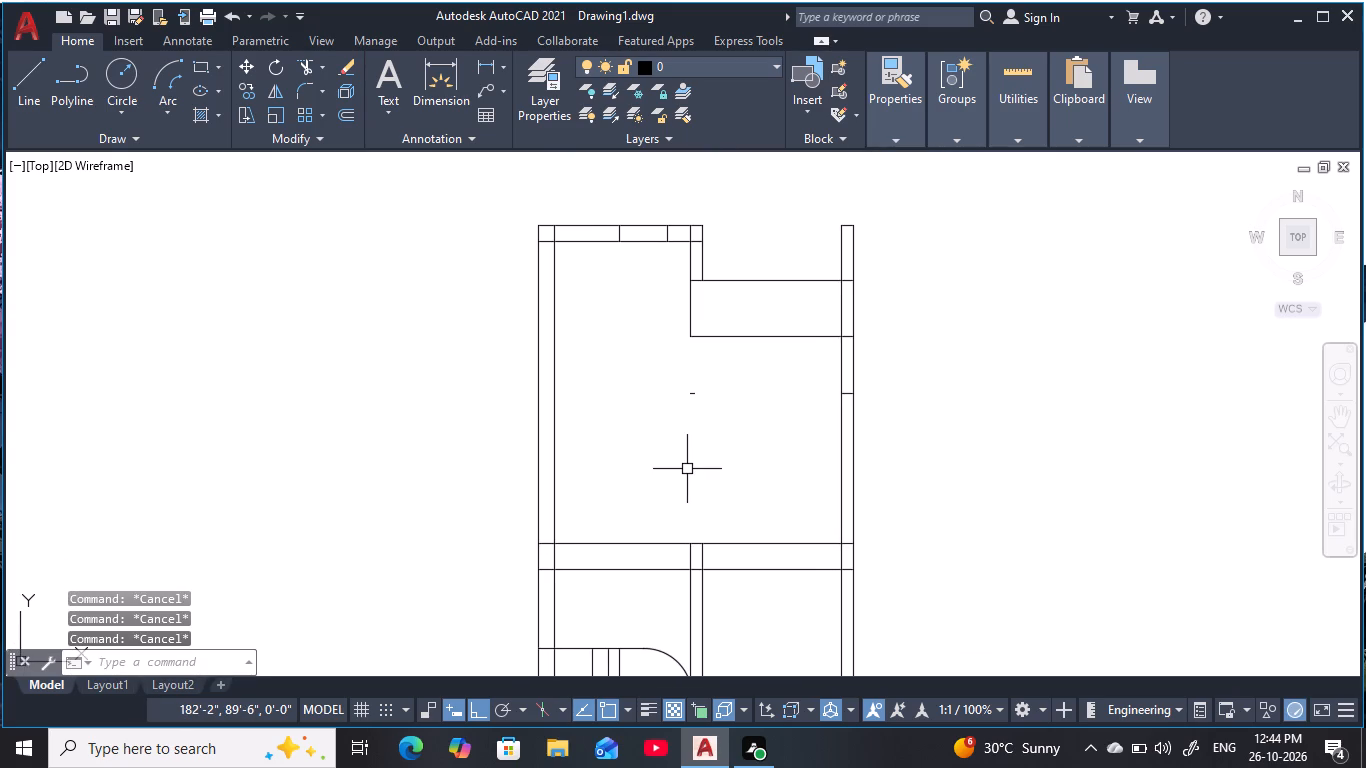
key(Escape)
key(Escape)
key(Escape)
key(Escape)
click(729, 415)
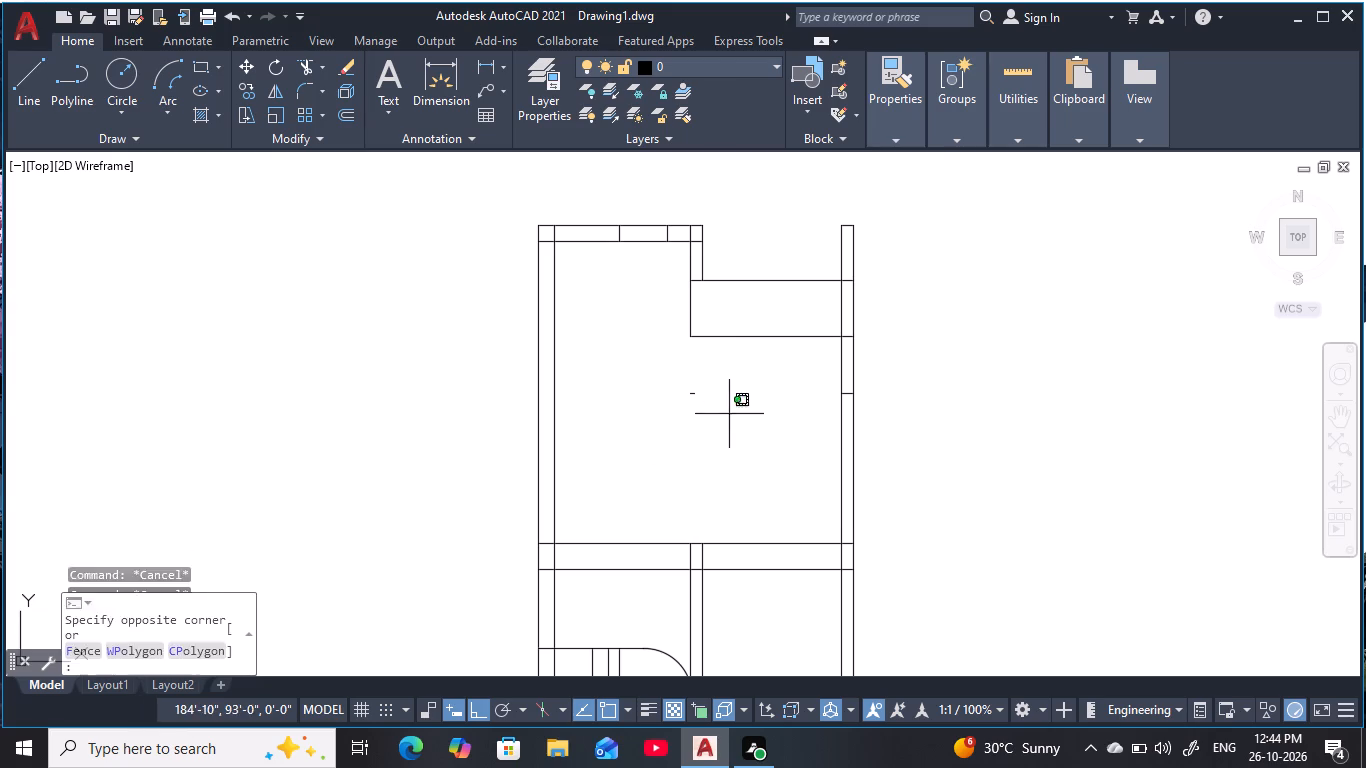
click(676, 373)
text(e)
key(space)
key(Escape)
key(Escape)
key(Escape)
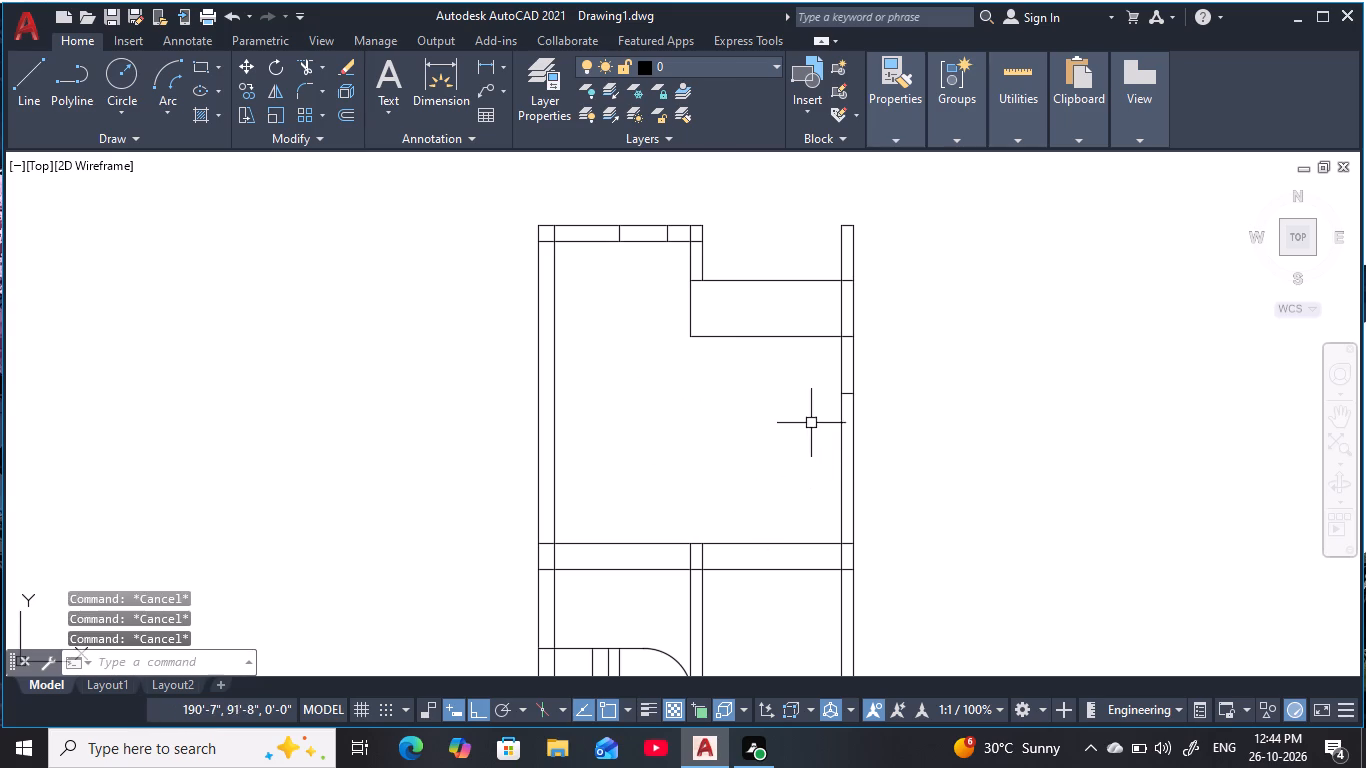
Erase the short horizontal line crossing the right wall on the upper floor.
click(797, 389)
click(895, 426)
text(e)
key(space)
key(Escape)
key(Escape)
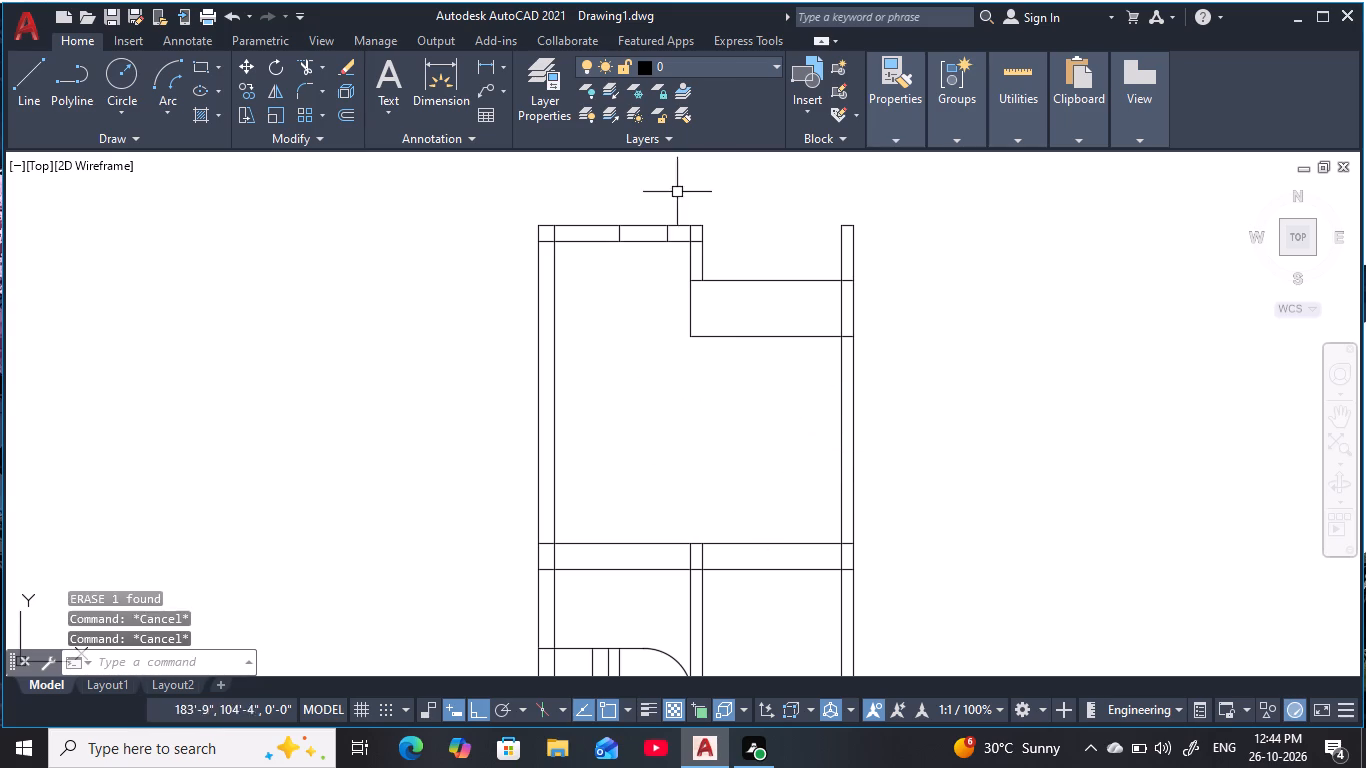
Erase the two short vertical stubs within the left bay's top parapet band.
click(610, 203)
click(683, 298)
text(e)
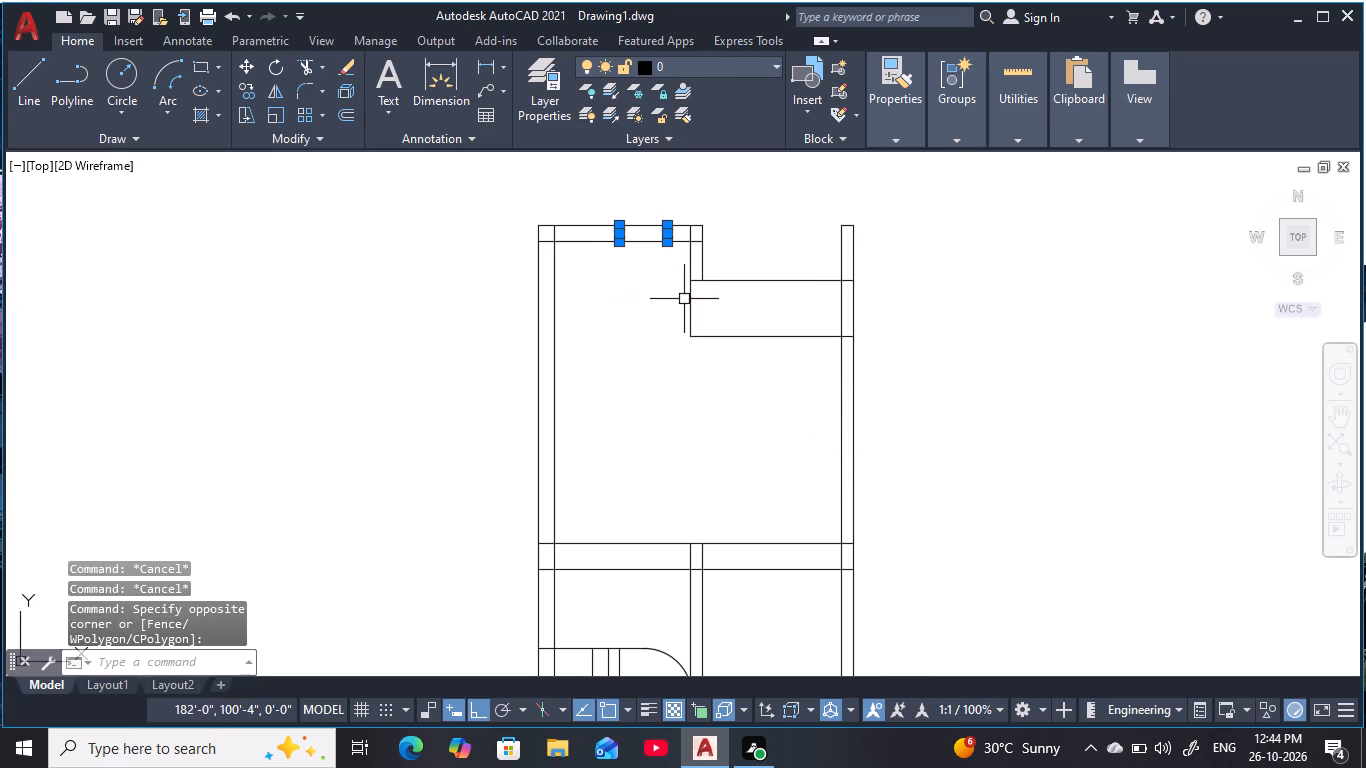
key(space)
key(Escape)
key(Escape)
Offset the left wall's inner vertical line 4'2" into the left bay.
middle_drag(707, 403, 712, 385)
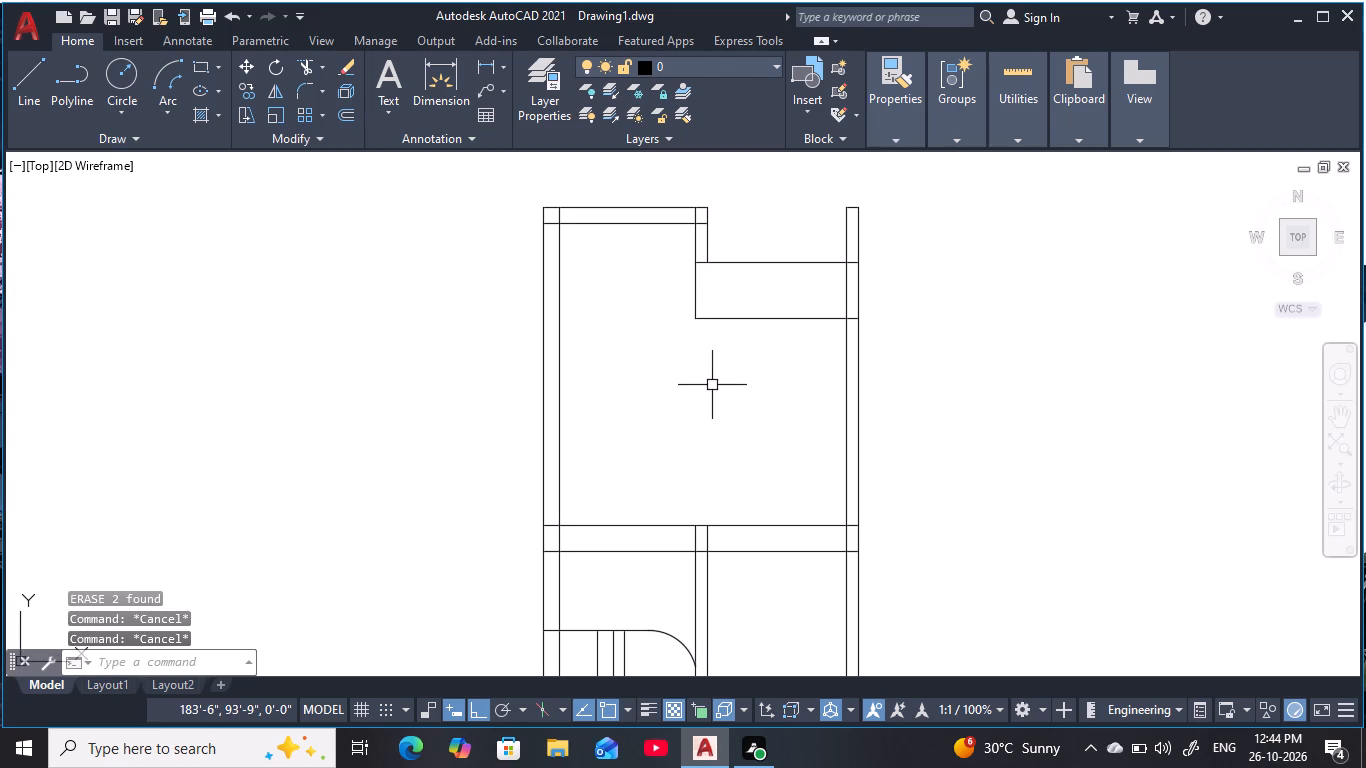
key(Escape)
key(Escape)
key(Escape)
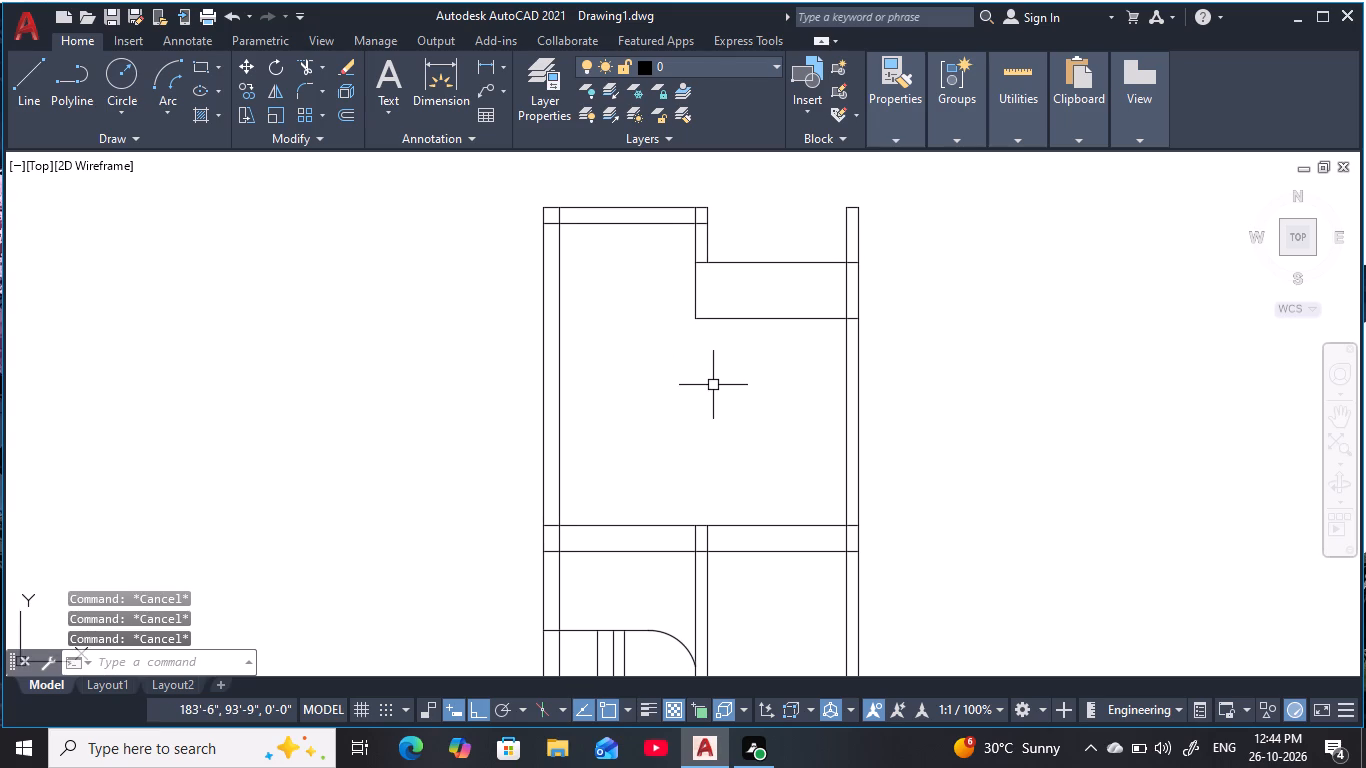
key(Escape)
key(Escape)
key(Escape)
key(Escape)
key(Escape)
key(Escape)
key(Escape)
text(o 4)
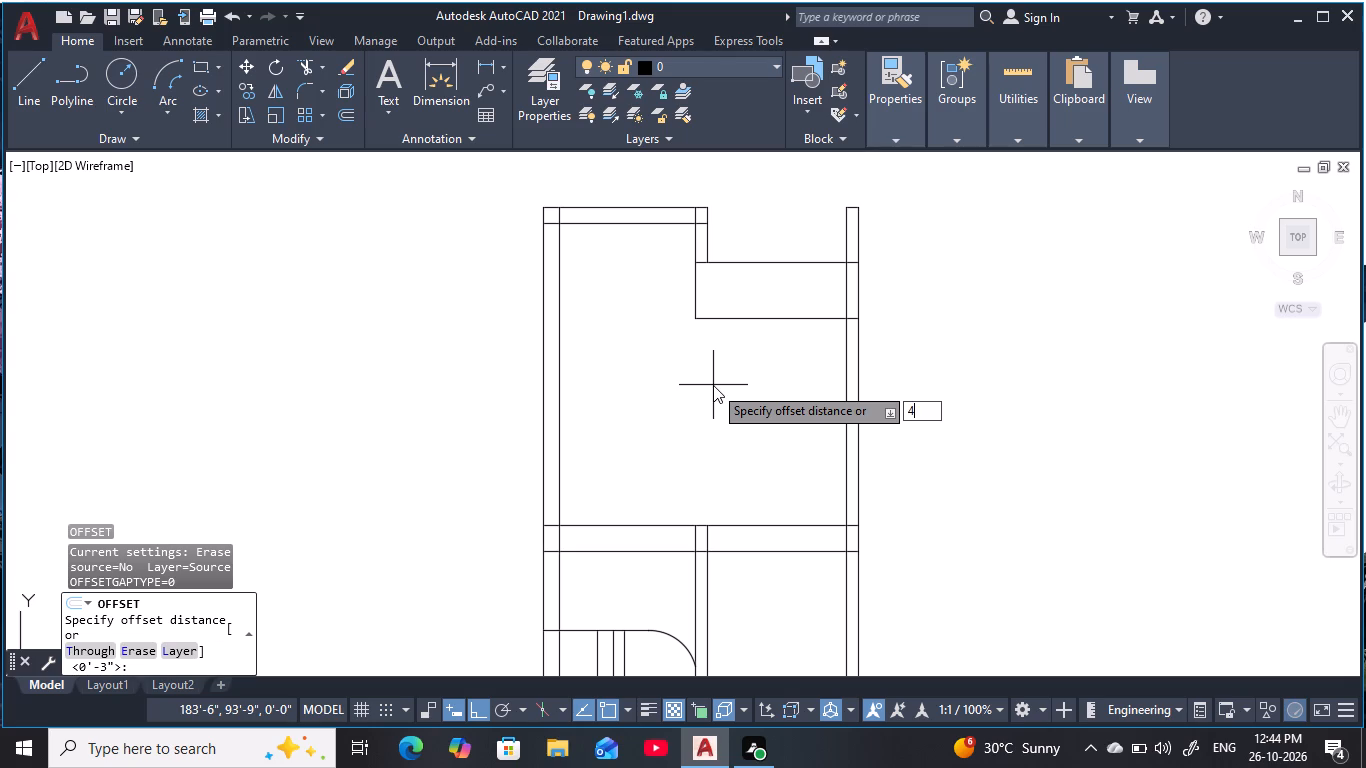
key(apostrophe)
text(2)
key(space)
click(561, 423)
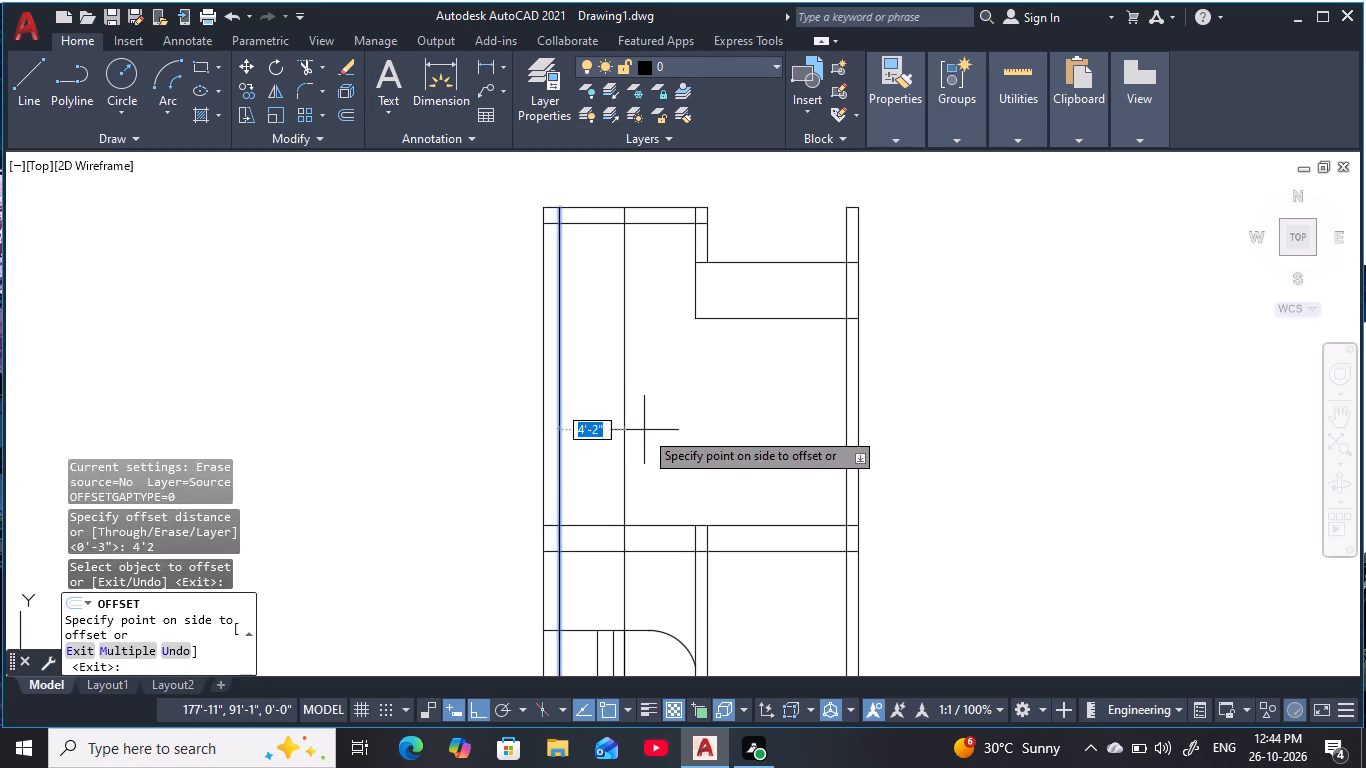
click(674, 426)
key(Escape)
key(Escape)
key(Escape)
key(Escape)
key(Escape)
key(Escape)
key(Escape)
Trim the new offset line within the floor slab band and erase its remaining part below the slab.
middle_drag(683, 414, 693, 370)
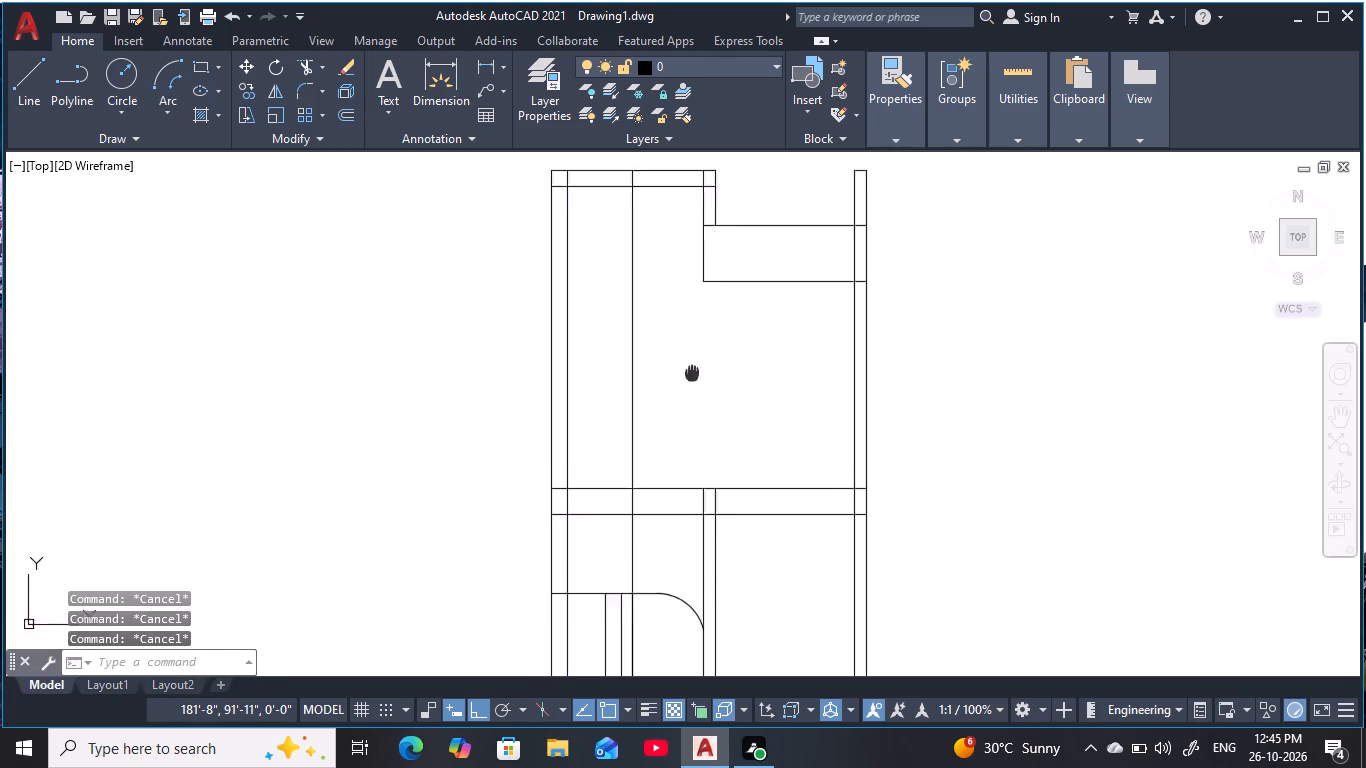
key(Escape)
middle_drag(693, 370, 696, 354)
text(tr)
key(space)
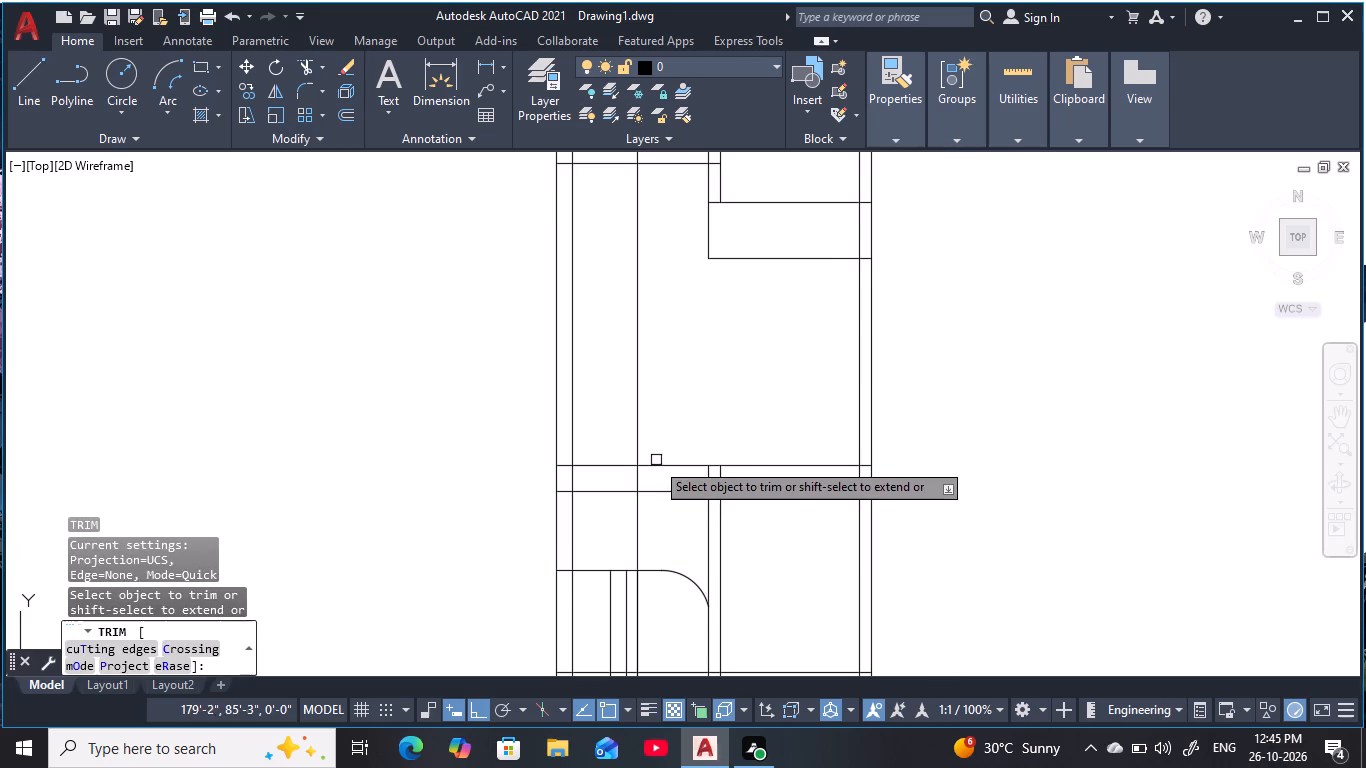
click(641, 476)
key(Escape)
key(Escape)
click(650, 526)
click(630, 523)
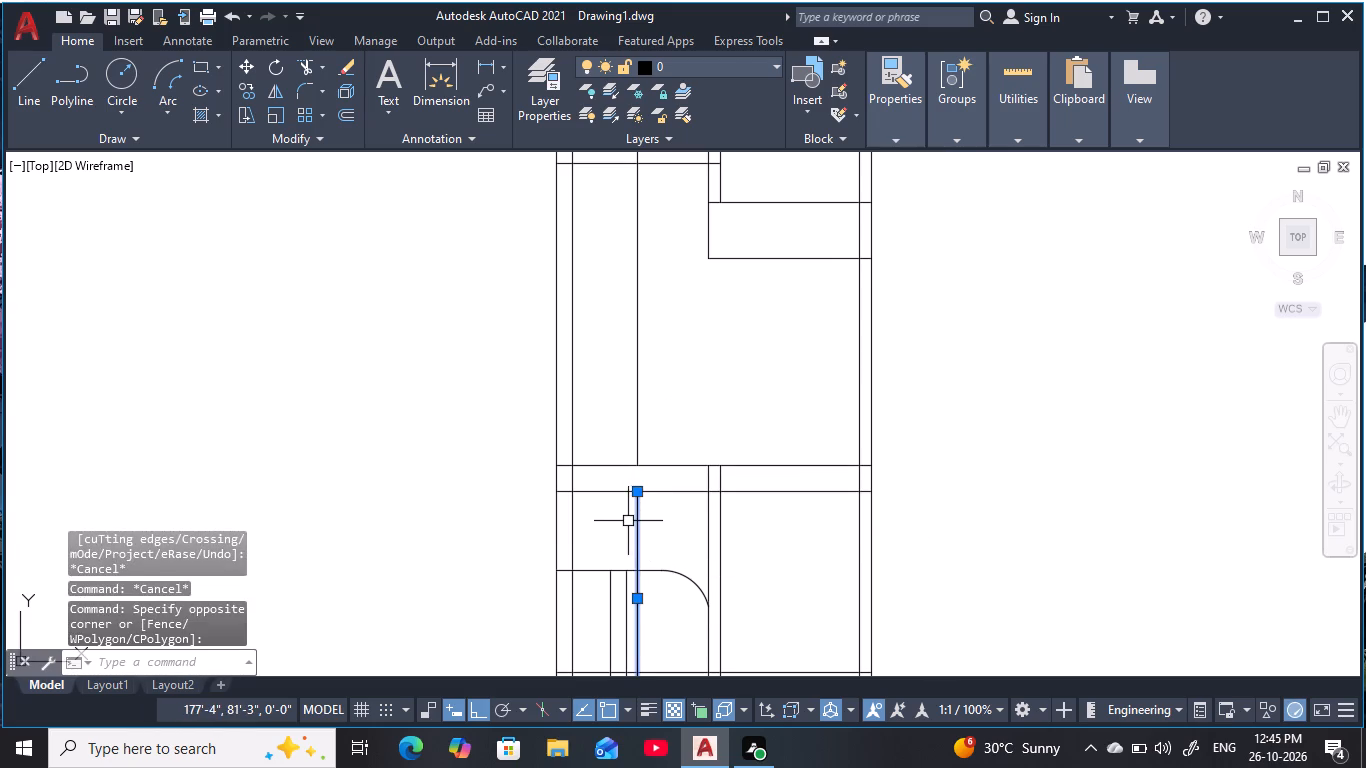
text(e)
key(space)
key(Escape)
key(Escape)
Offset the left bay's middle vertical line on the upper floor 3" away from the left wall.
middle_drag(693, 381, 688, 423)
key(Escape)
key(Escape)
key(Escape)
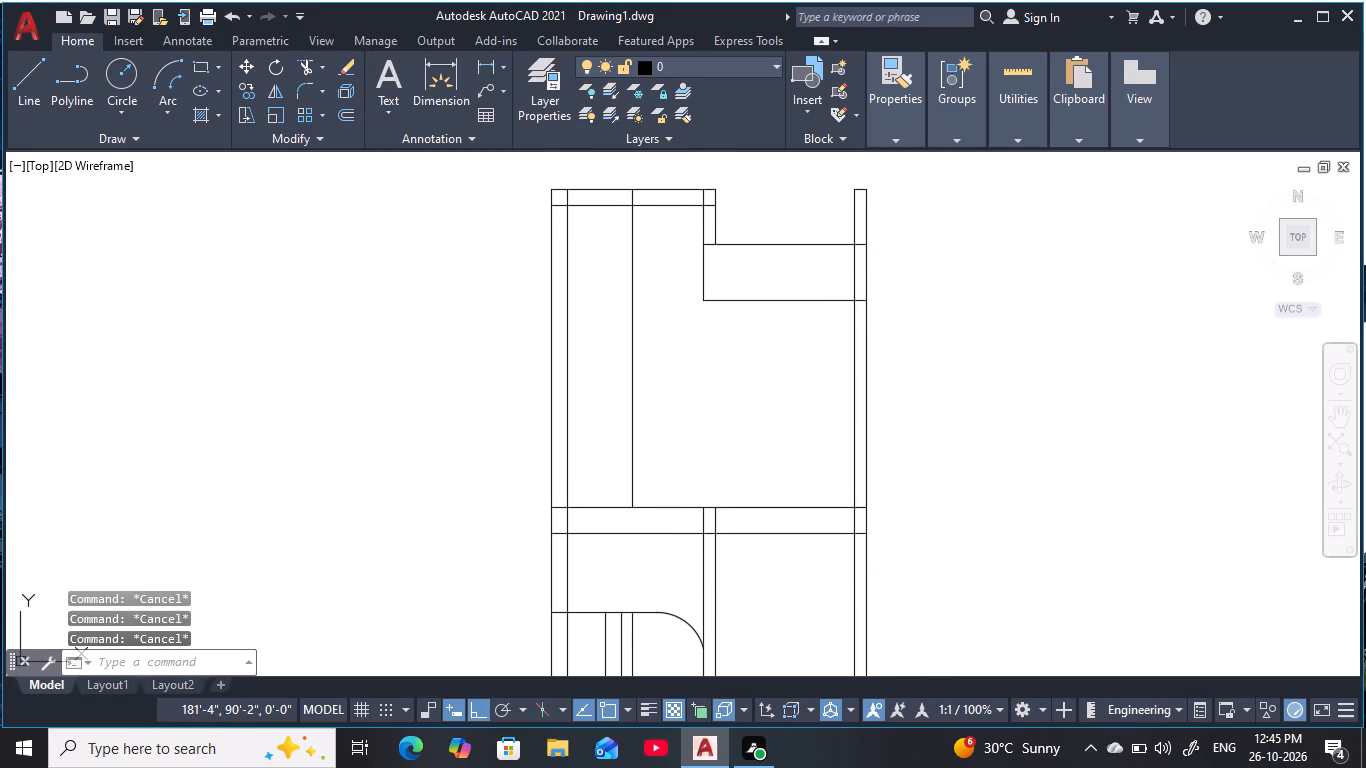
key(Escape)
key(Escape)
key(Escape)
key(Escape)
key(Escape)
key(Escape)
key(Escape)
text(o)
key(space)
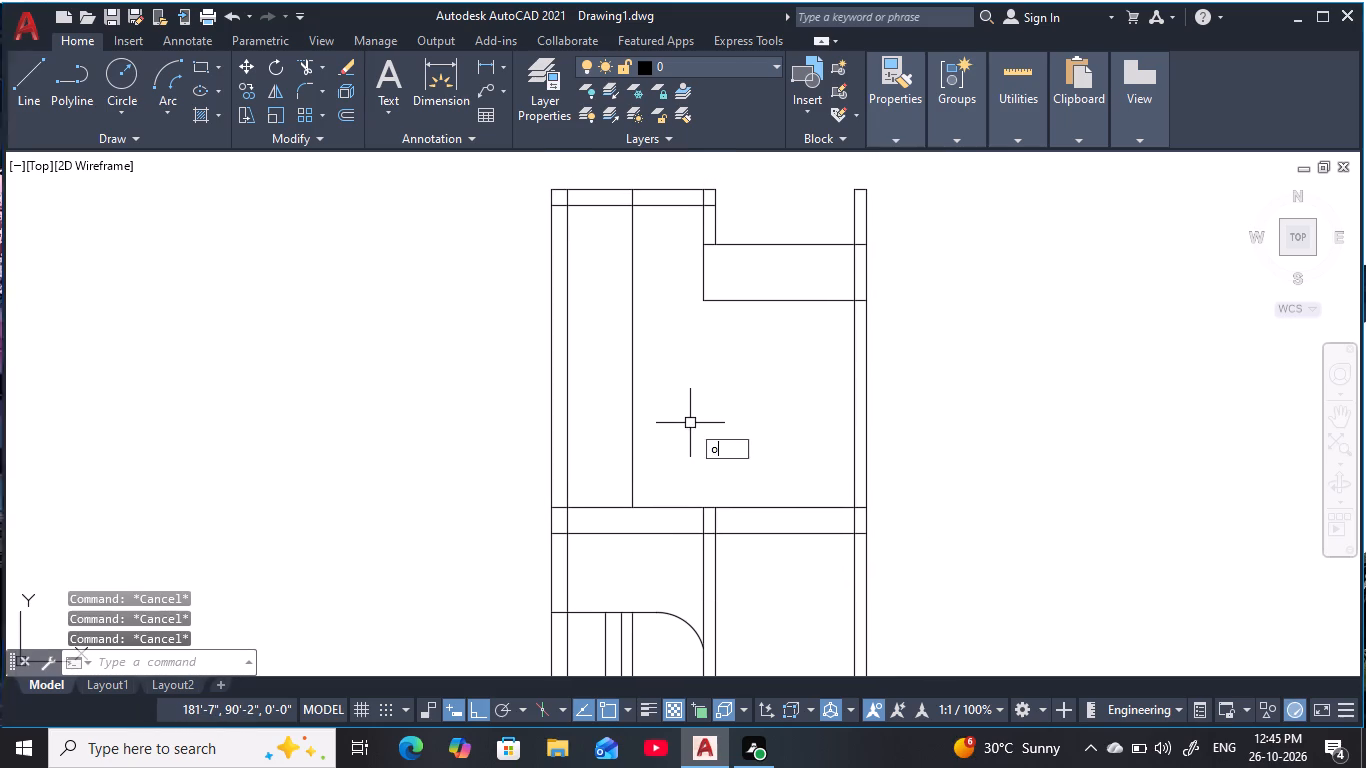
key(3)
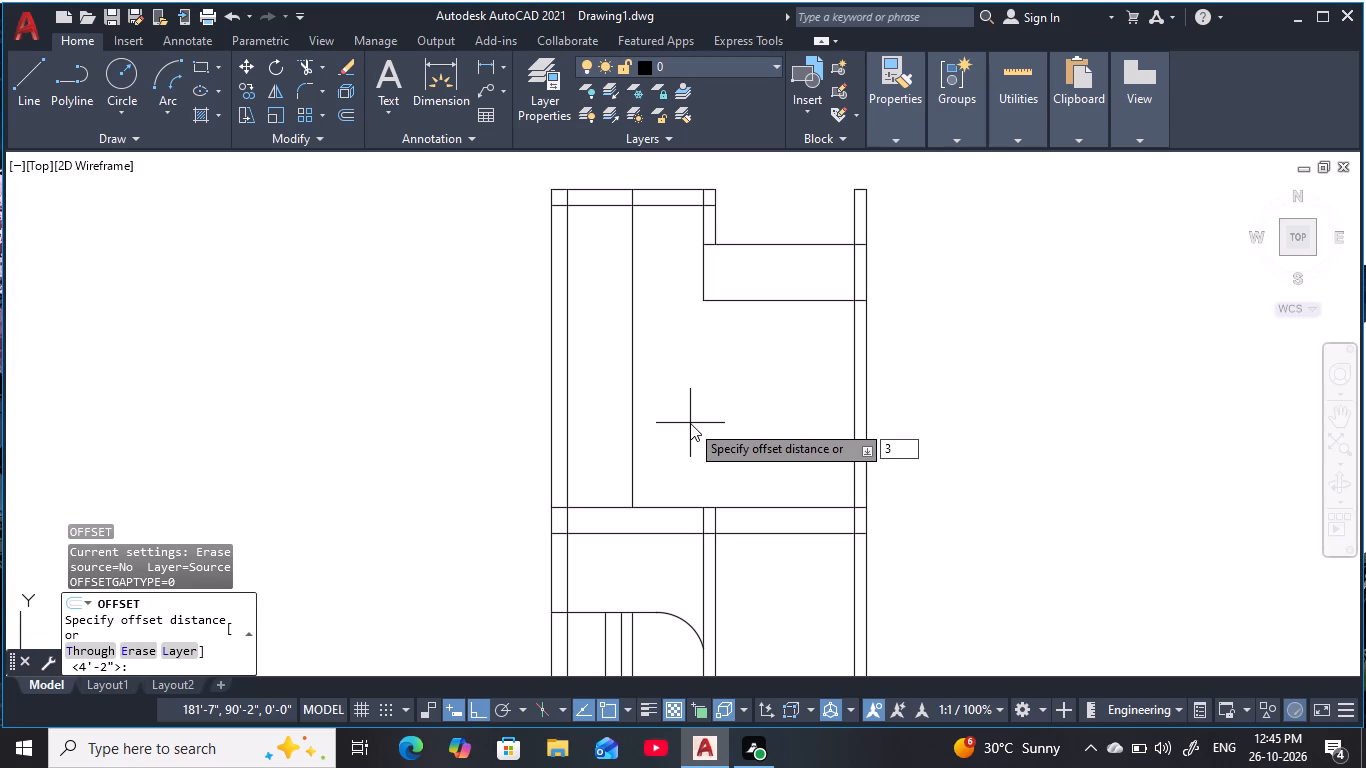
key(space)
click(635, 437)
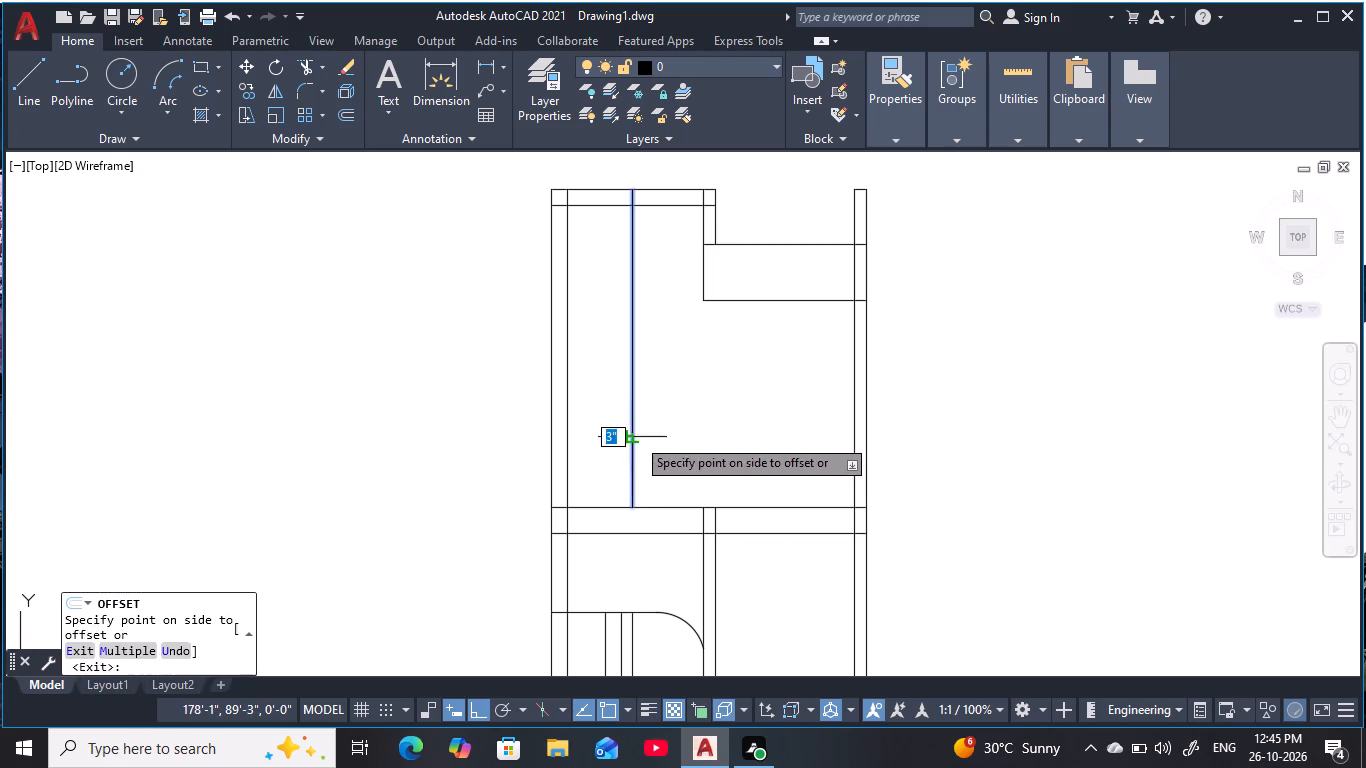
click(721, 435)
key(Escape)
key(Escape)
key(Escape)
key(Escape)
key(Escape)
Offset the right line of the new vertical pair 3' toward the right wall.
text(o 3')
key(space)
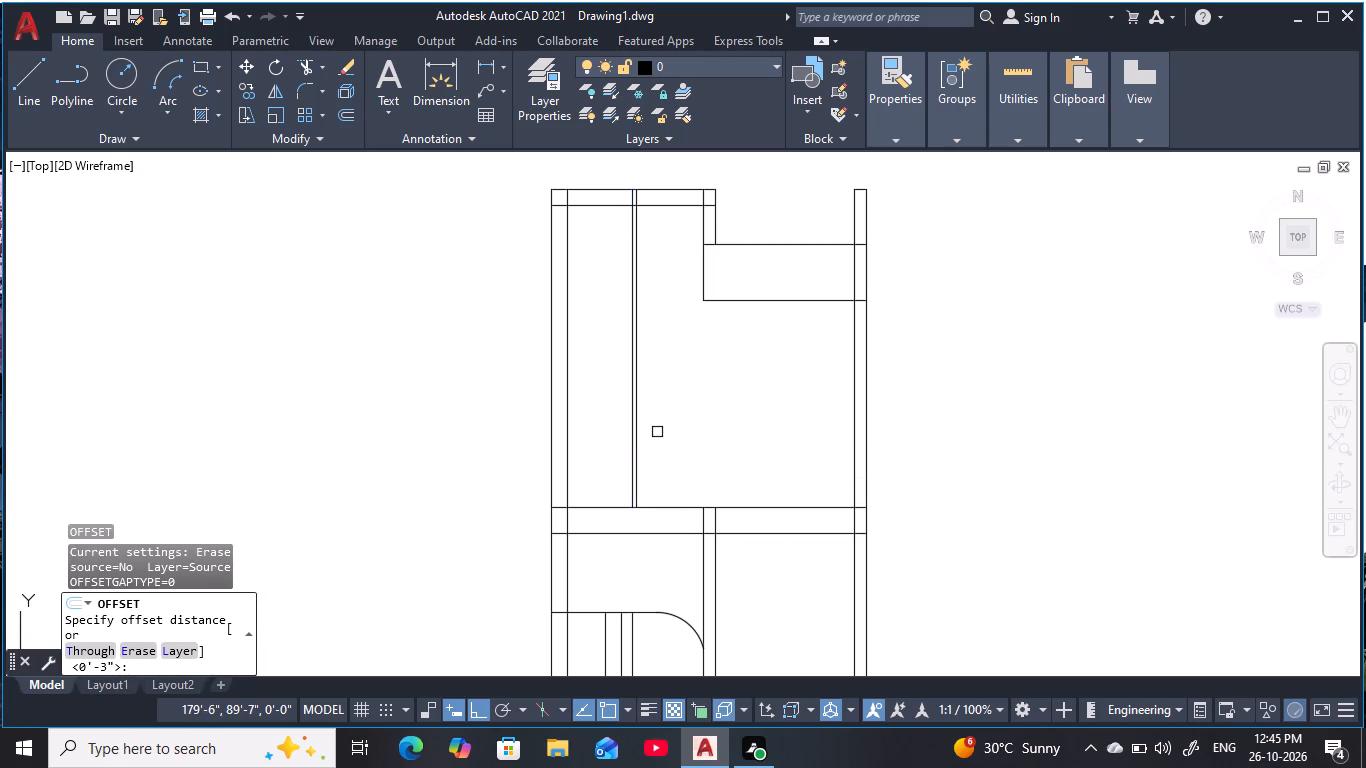
click(639, 411)
click(699, 403)
key(Escape)
key(Escape)
key(Escape)
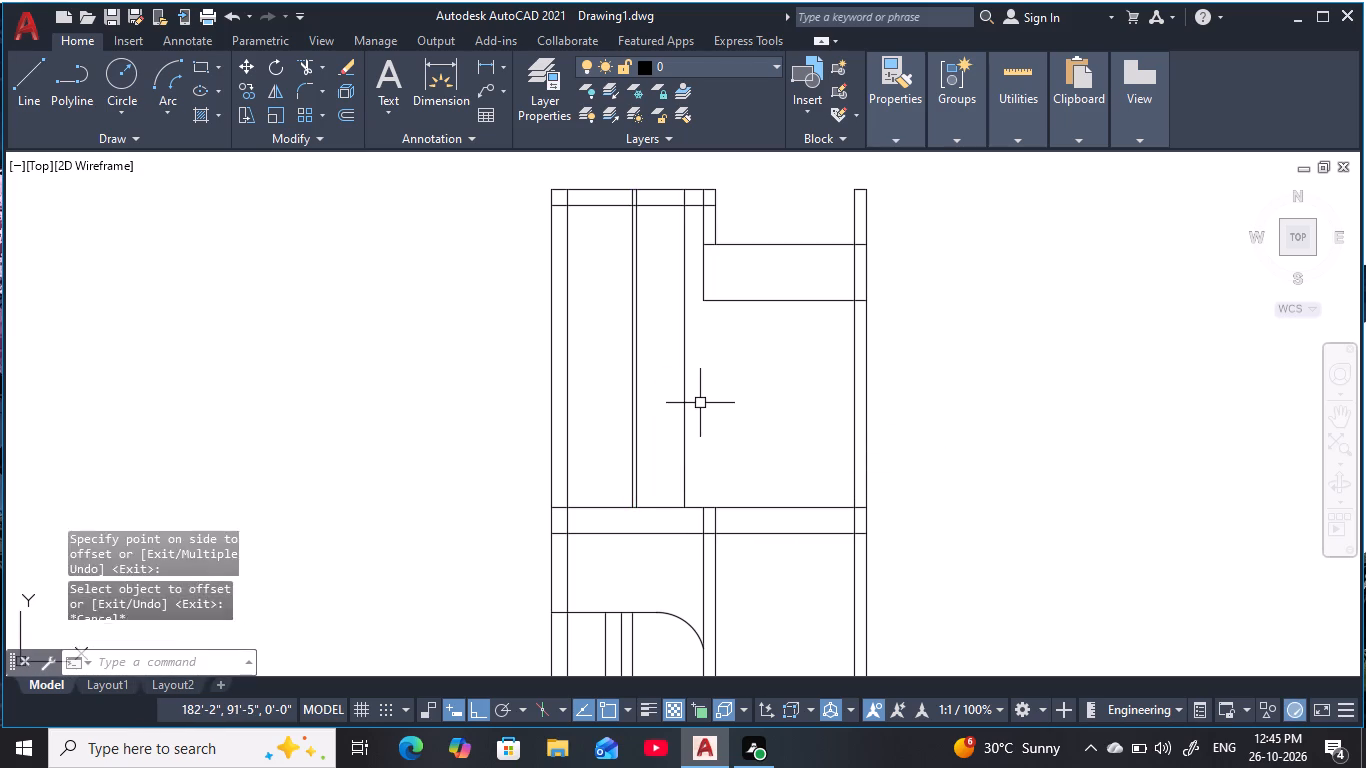
key(Escape)
key(Escape)
key(Escape)
Offset that new vertical line 3" toward the right wall to form a second pair.
text(o 3)
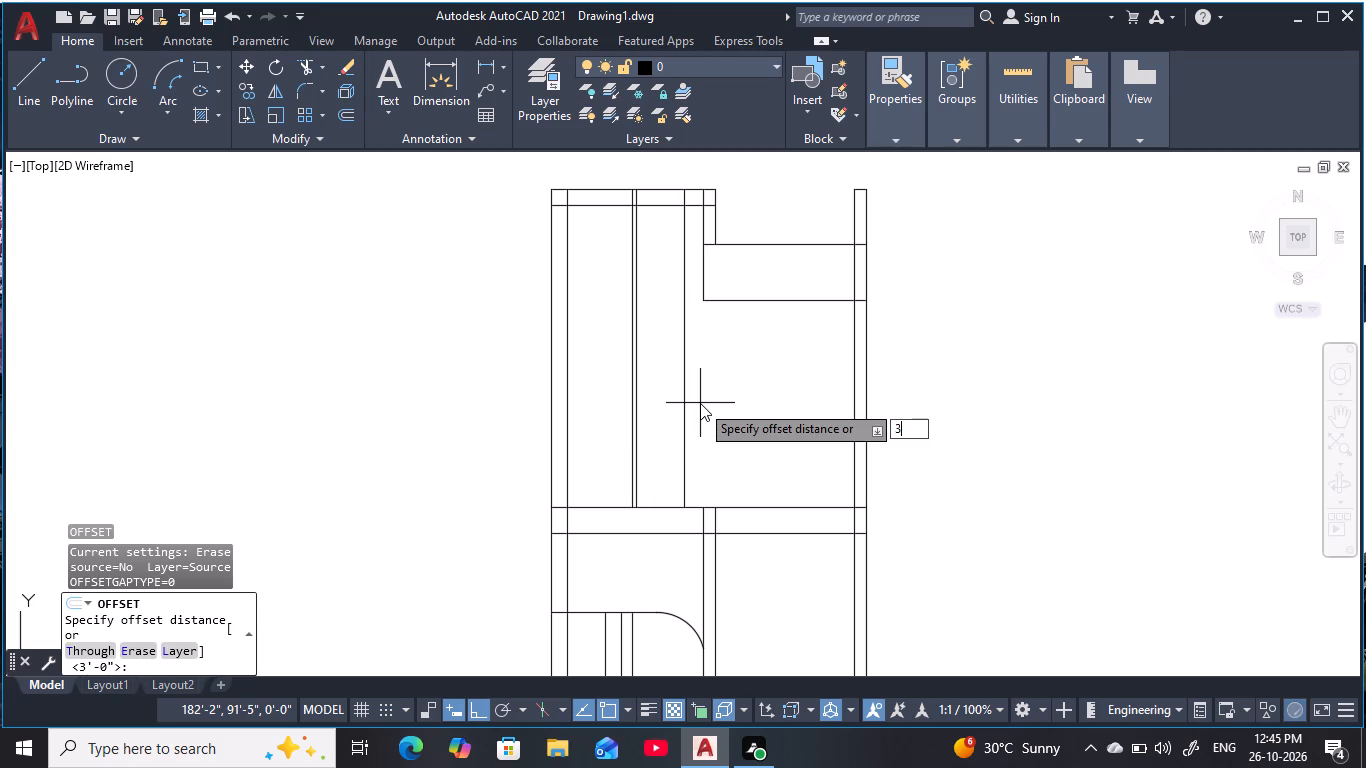
key(space)
click(682, 420)
click(714, 416)
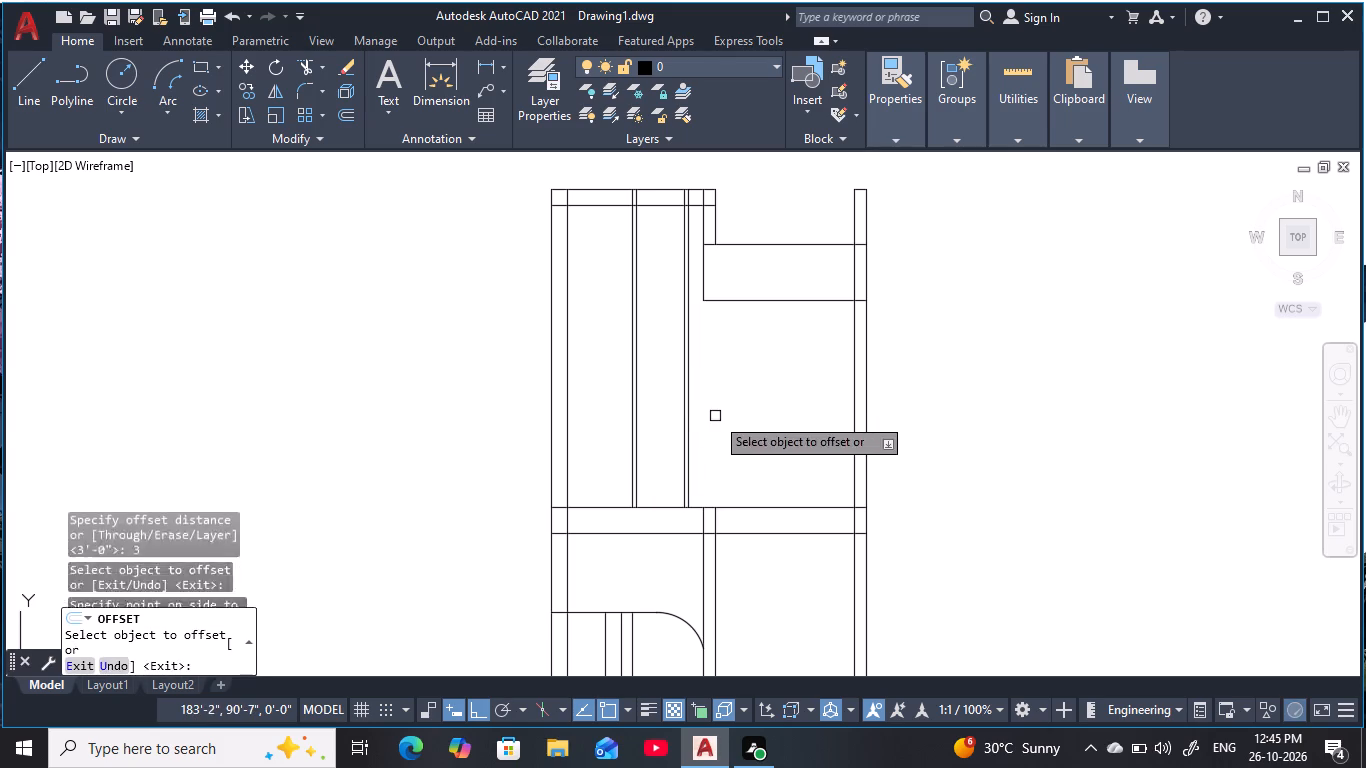
key(Escape)
key(Escape)
key(Escape)
key(Escape)
Trim the four vertical lines of both pairs where they cross the left bay's top parapet band.
text(tr)
key(space)
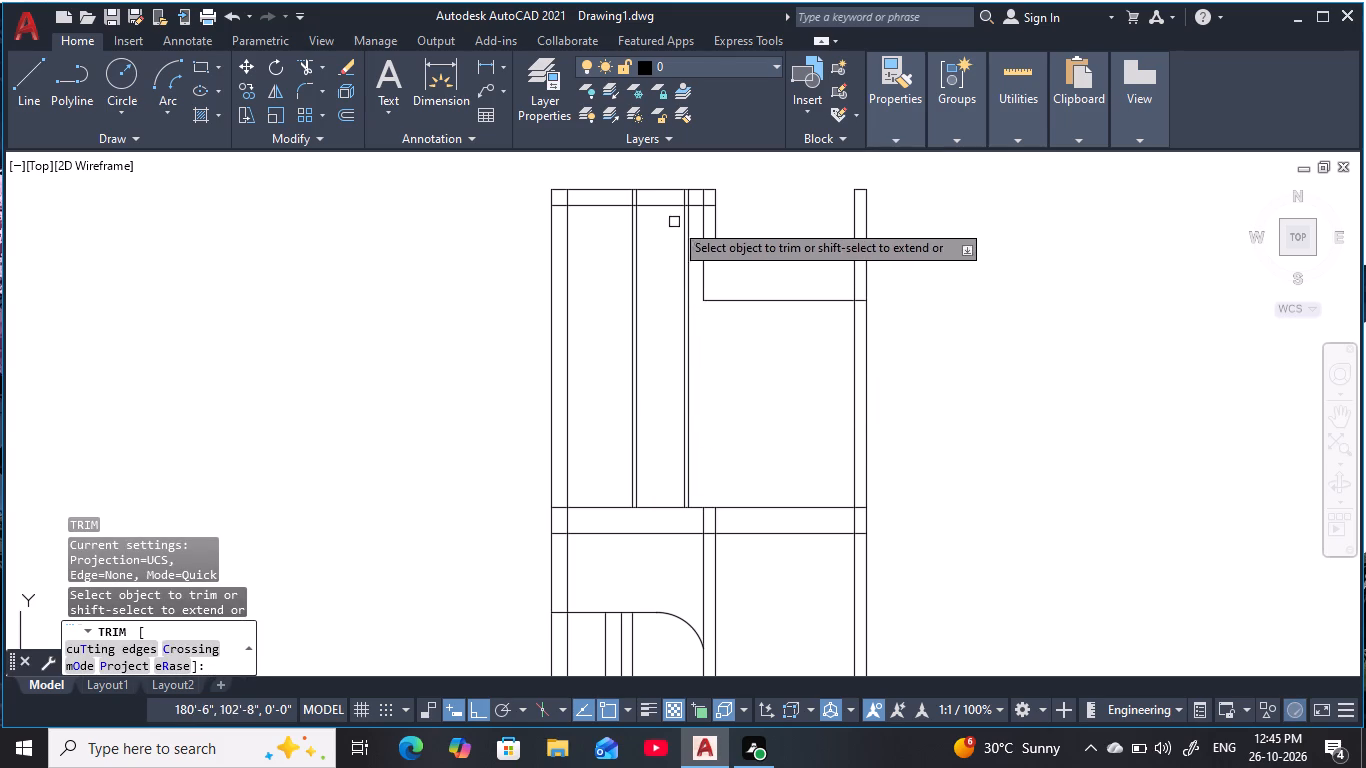
scroll(684, 204, up, 1)
click(689, 200)
click(682, 197)
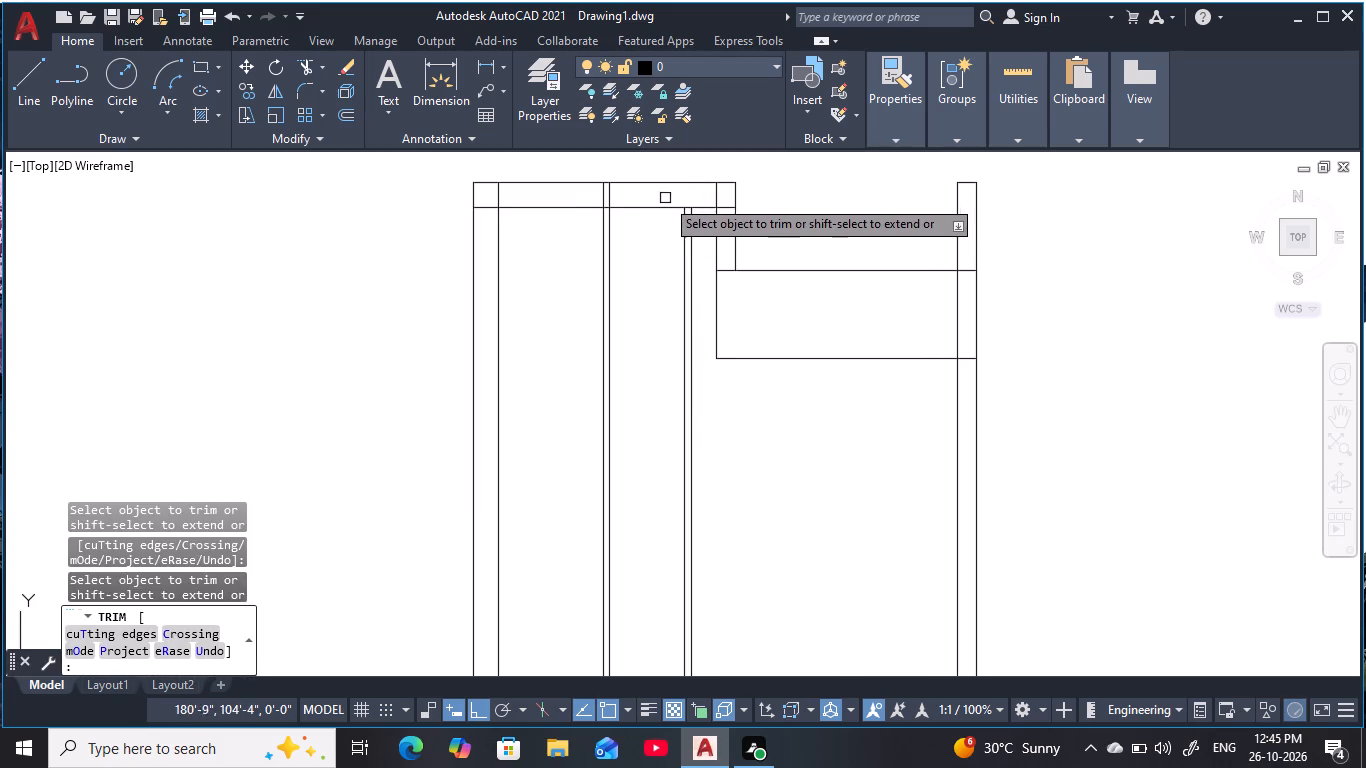
click(640, 198)
click(593, 202)
key(Escape)
key(Escape)
key(Escape)
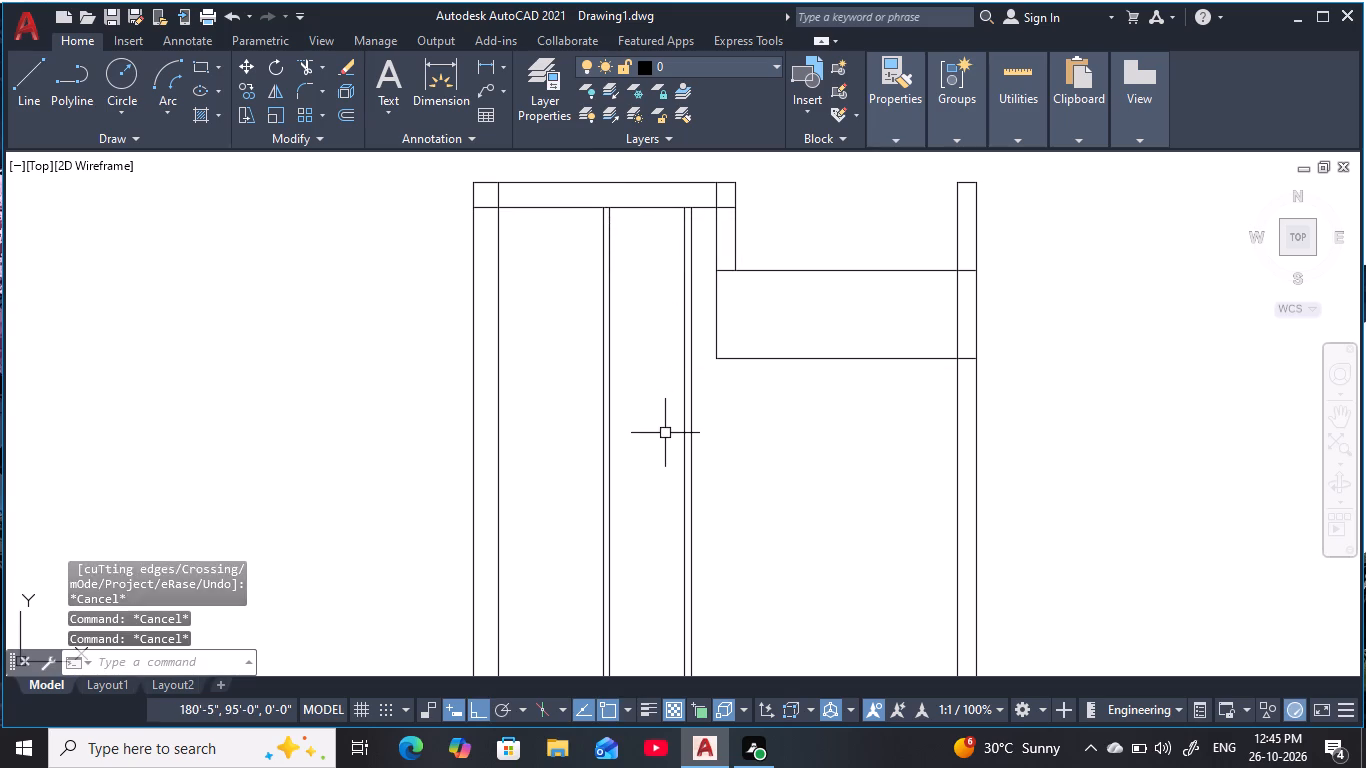
key(Escape)
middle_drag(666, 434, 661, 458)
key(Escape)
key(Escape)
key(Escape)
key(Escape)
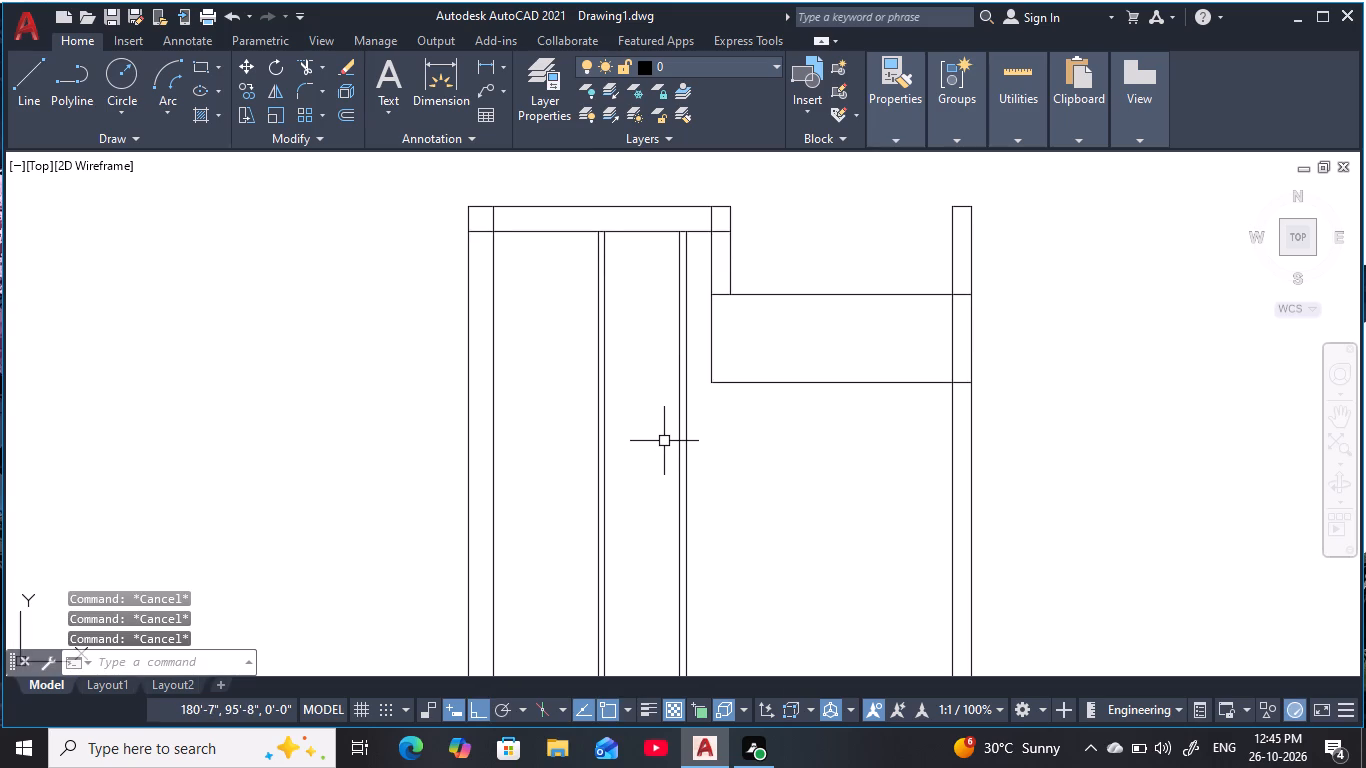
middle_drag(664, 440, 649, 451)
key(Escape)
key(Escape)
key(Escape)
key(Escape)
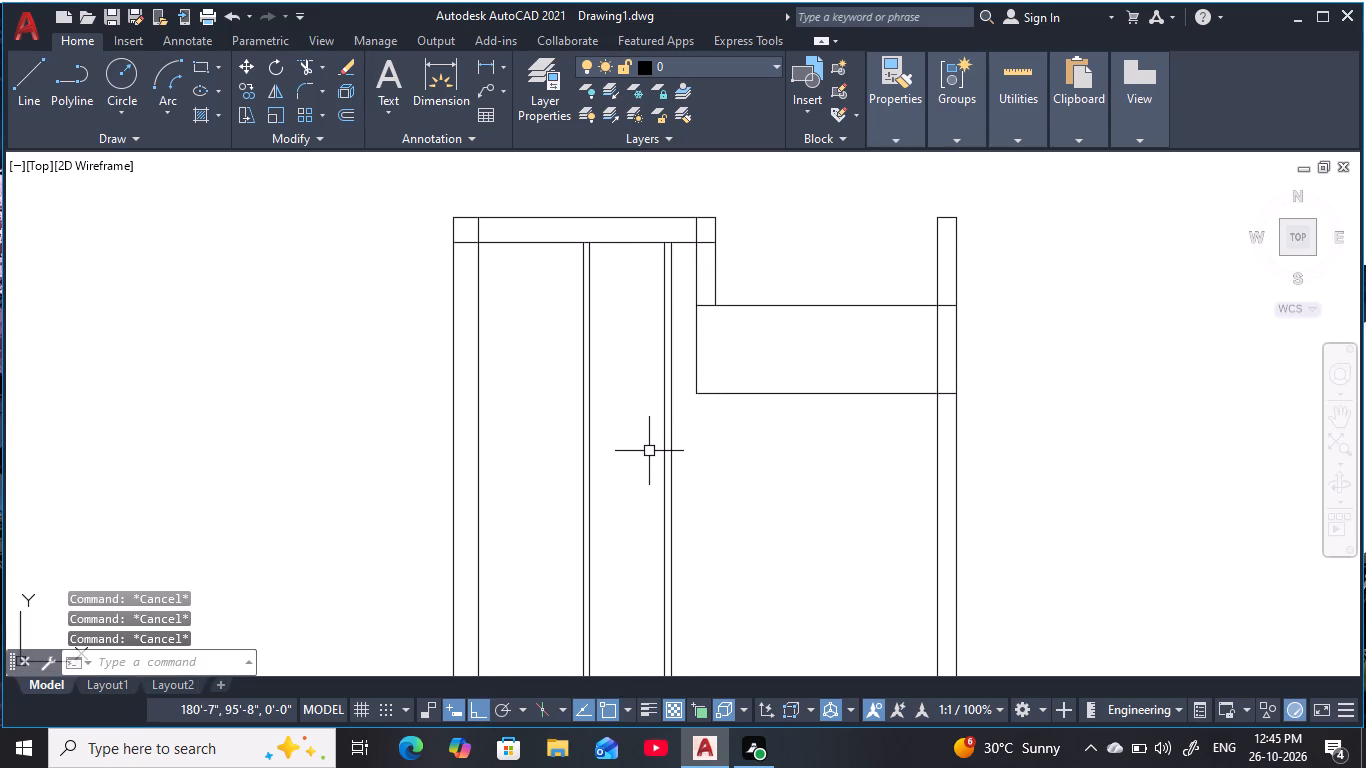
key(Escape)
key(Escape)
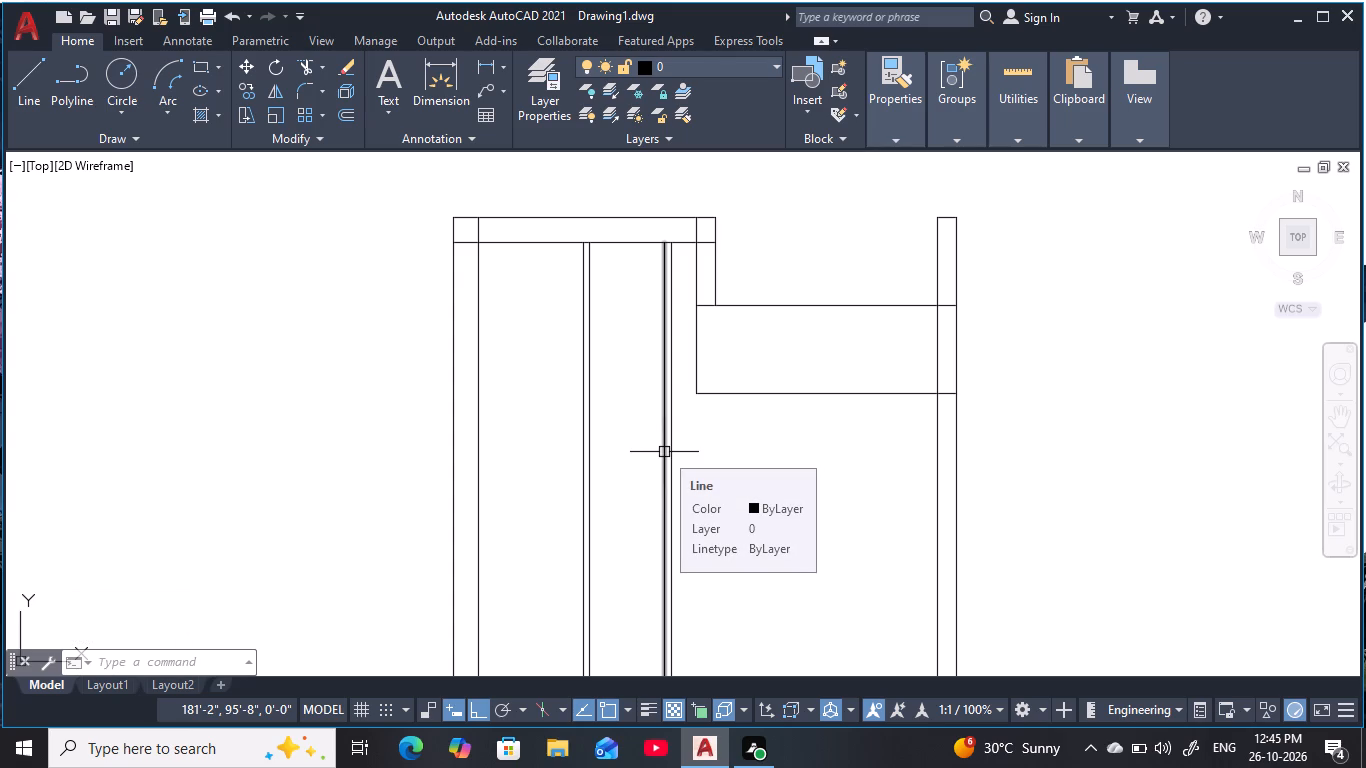
Offset the floor slab's top line 3'6" upward across the upper floor.
scroll(620, 531, down, 1)
middle_drag(620, 531, 626, 449)
key(Escape)
key(Escape)
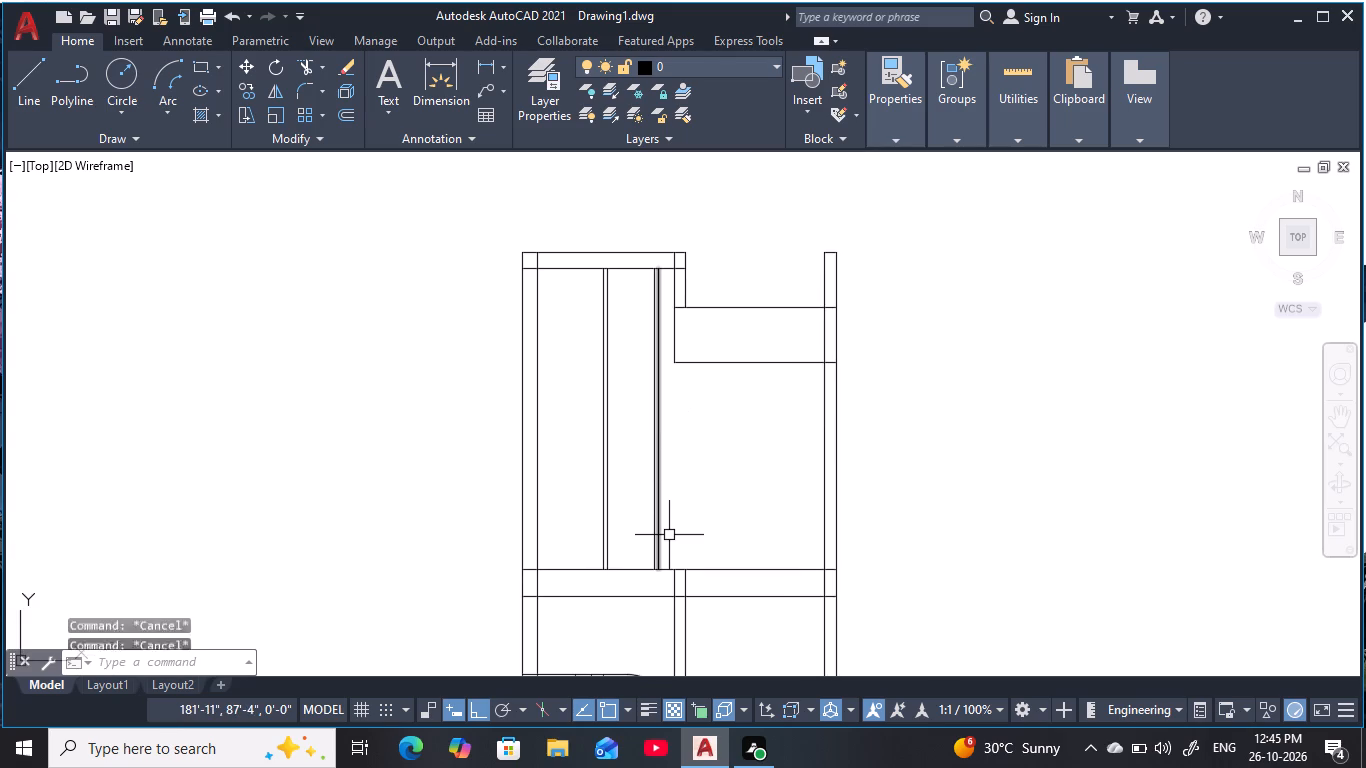
key(Escape)
text(o 3')
text(6)
key(space)
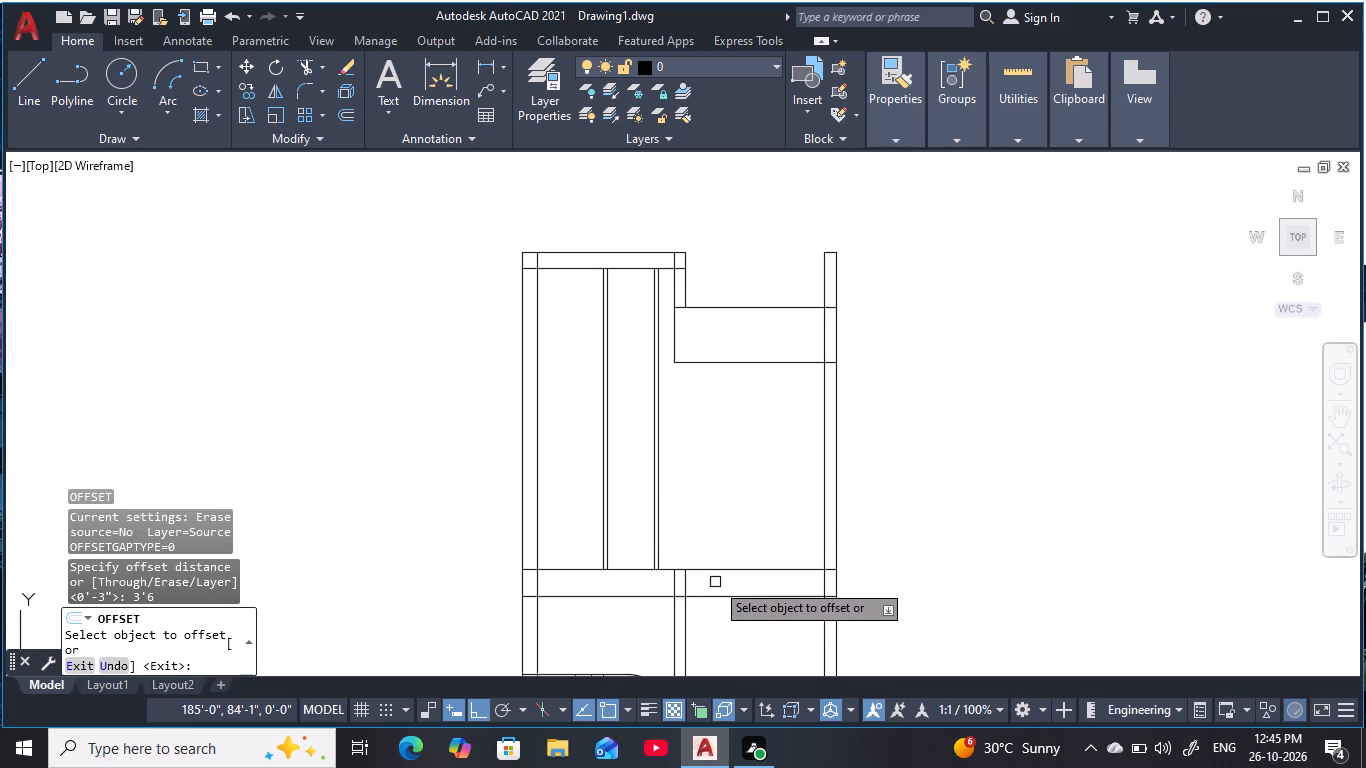
click(724, 567)
click(739, 502)
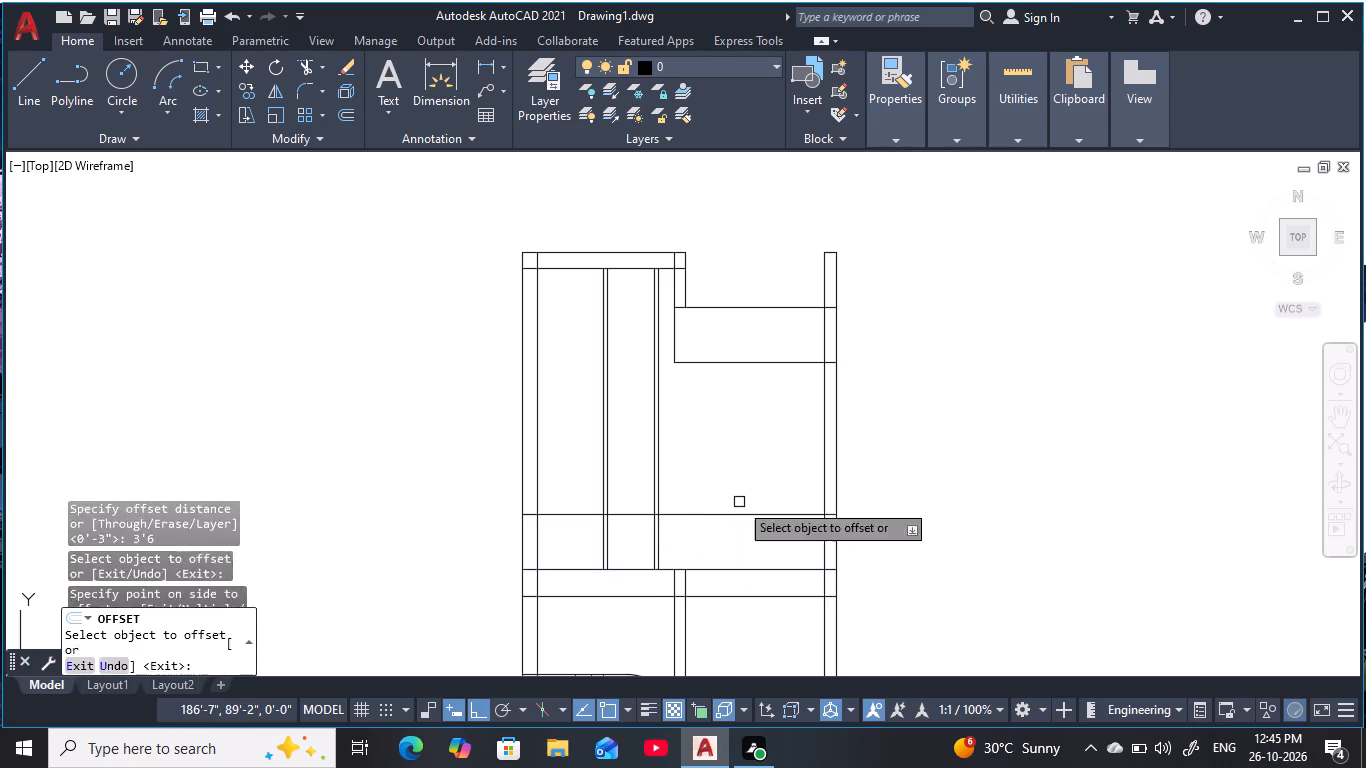
key(Escape)
key(Escape)
key(Escape)
key(Escape)
key(Escape)
Trim the four vertical lines of both pairs between the new horizontal line and the floor slab.
middle_click(699, 494)
key(Escape)
key(Escape)
text(tr)
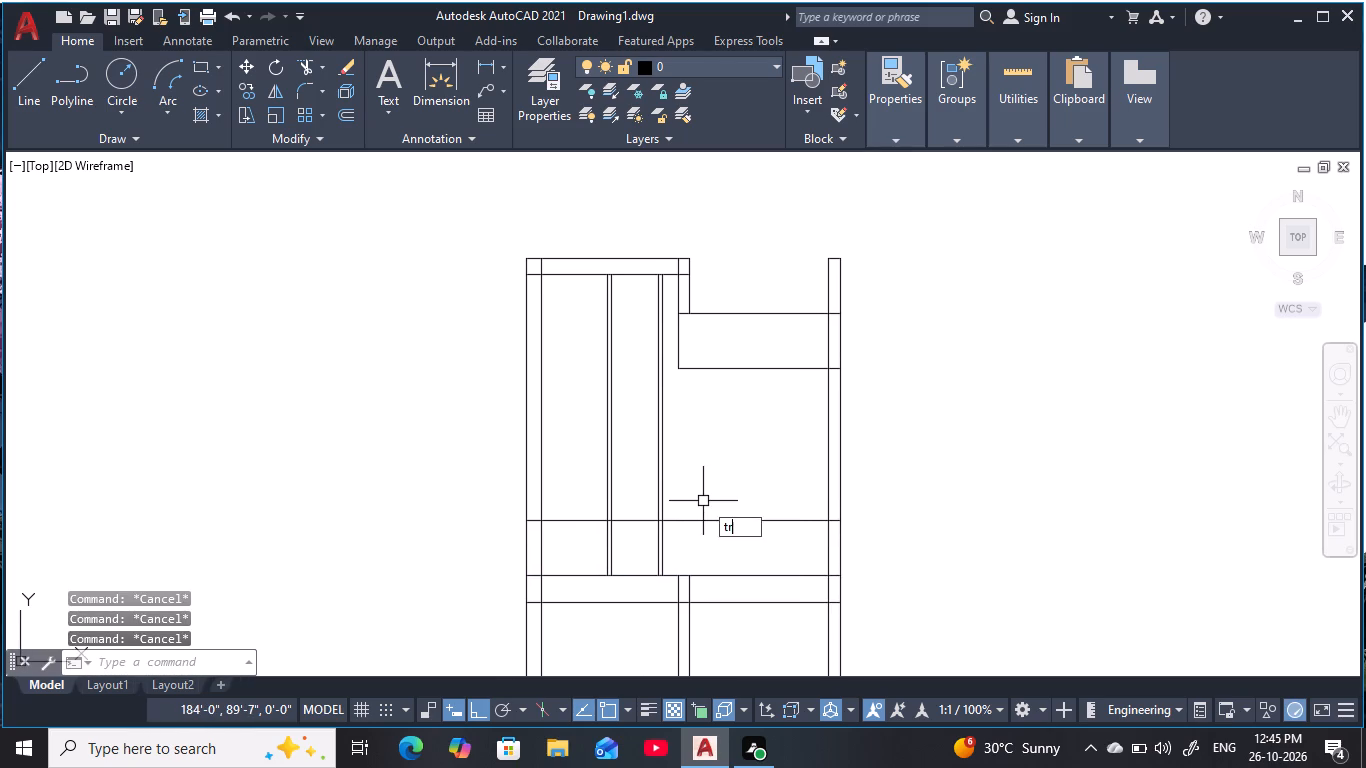
key(space)
click(690, 546)
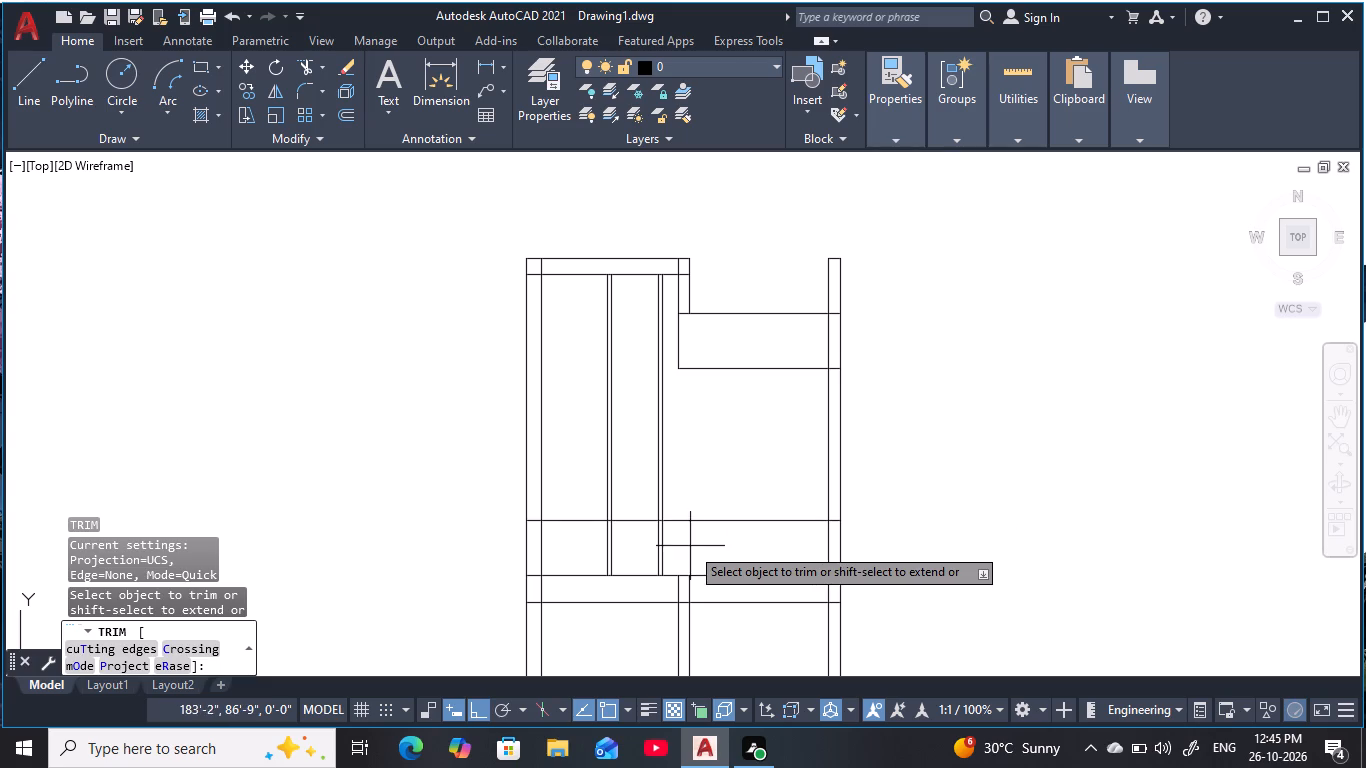
click(589, 546)
middle_drag(699, 447, 710, 480)
key(Escape)
key(Escape)
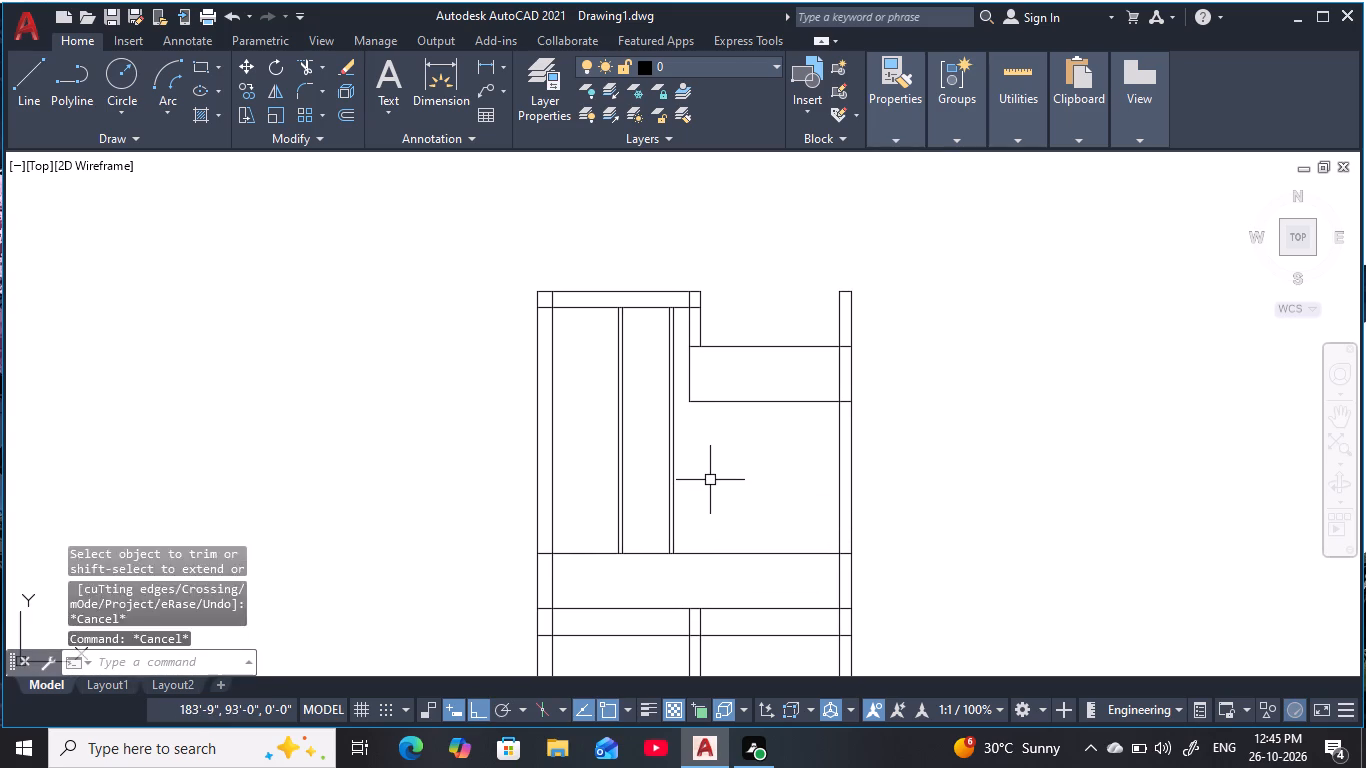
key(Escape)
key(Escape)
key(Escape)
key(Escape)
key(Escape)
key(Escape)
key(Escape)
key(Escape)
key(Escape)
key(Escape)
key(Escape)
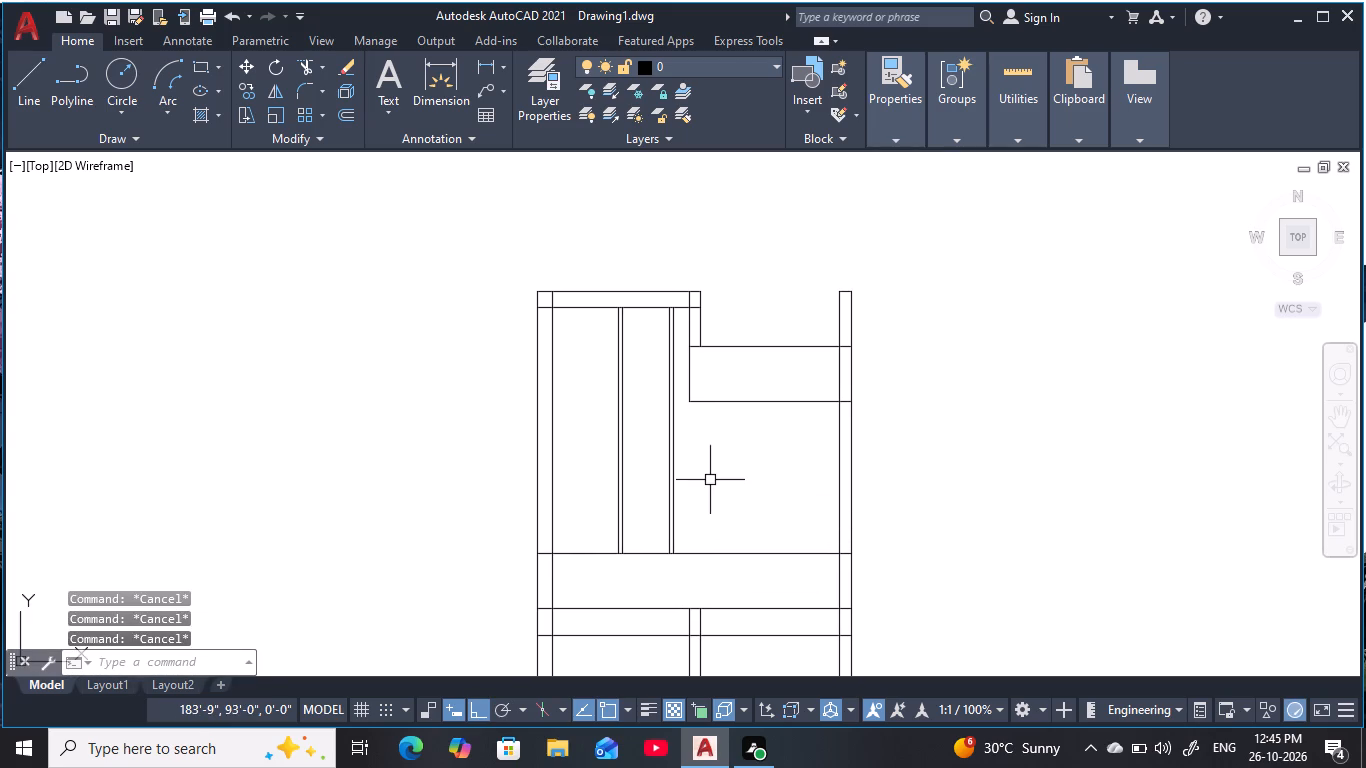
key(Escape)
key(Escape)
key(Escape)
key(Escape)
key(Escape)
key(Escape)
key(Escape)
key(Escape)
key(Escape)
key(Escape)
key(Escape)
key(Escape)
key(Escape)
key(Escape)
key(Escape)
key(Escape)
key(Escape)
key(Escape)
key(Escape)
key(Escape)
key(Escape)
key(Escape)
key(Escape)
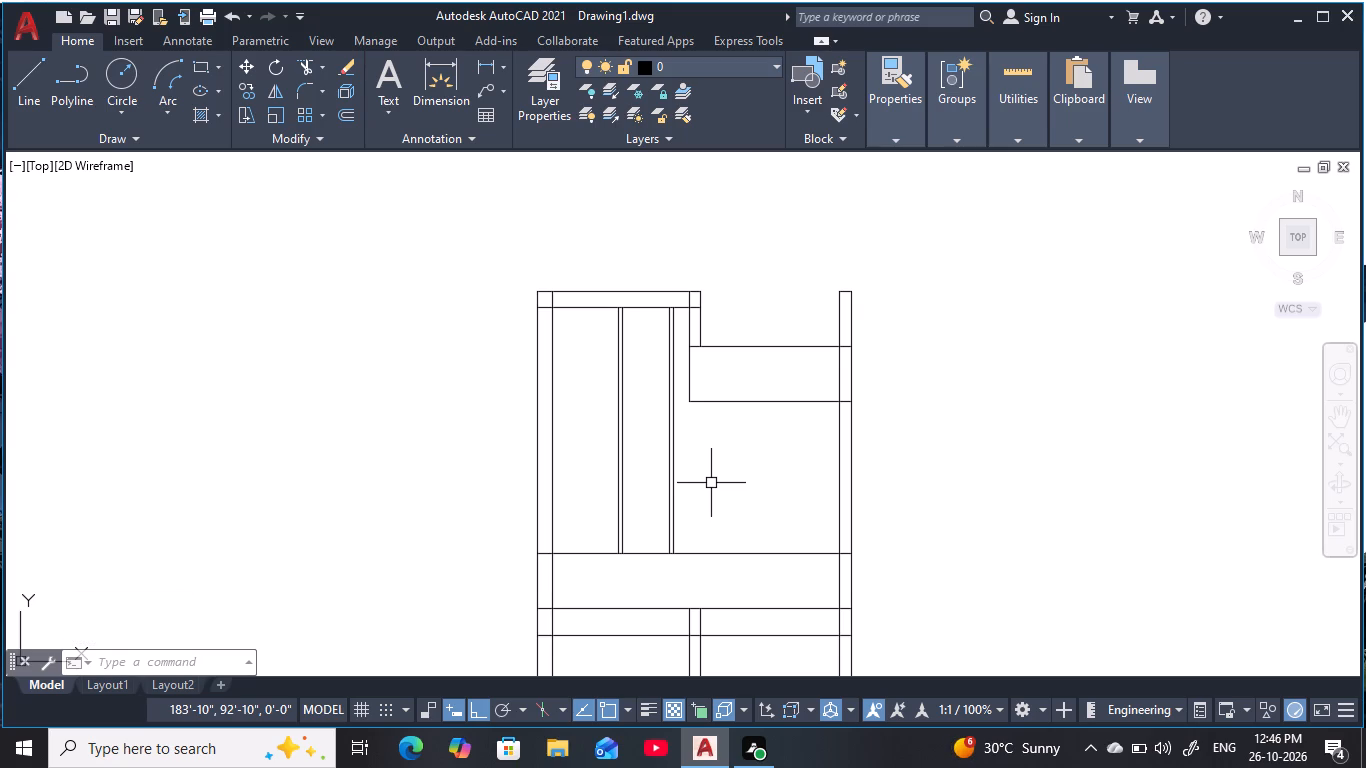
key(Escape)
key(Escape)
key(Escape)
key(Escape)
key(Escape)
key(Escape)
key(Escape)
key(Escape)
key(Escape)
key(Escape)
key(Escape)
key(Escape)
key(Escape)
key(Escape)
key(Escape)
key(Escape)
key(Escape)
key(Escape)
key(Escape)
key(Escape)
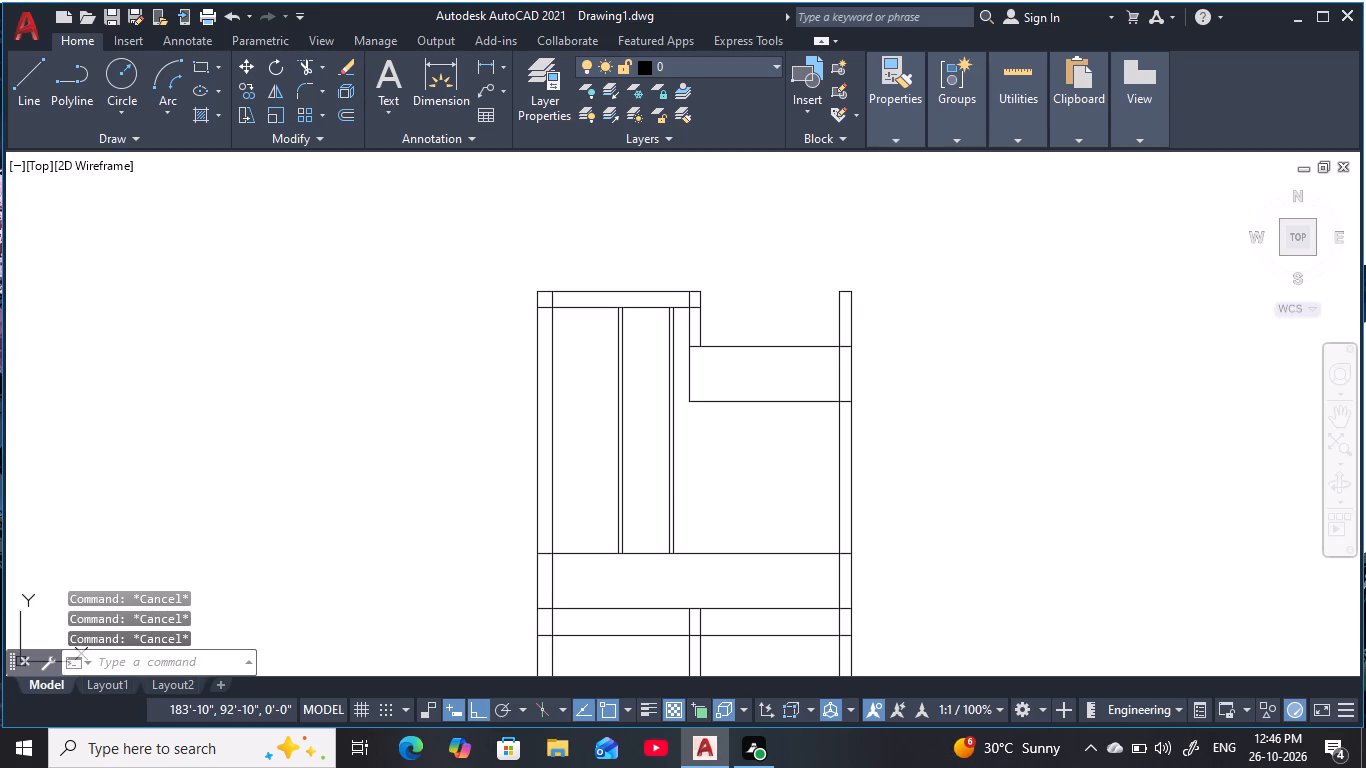
Extend the right bay band's upper and lower horizontal lines to the nearest vertical line of the left bay.
text(ex)
key(space)
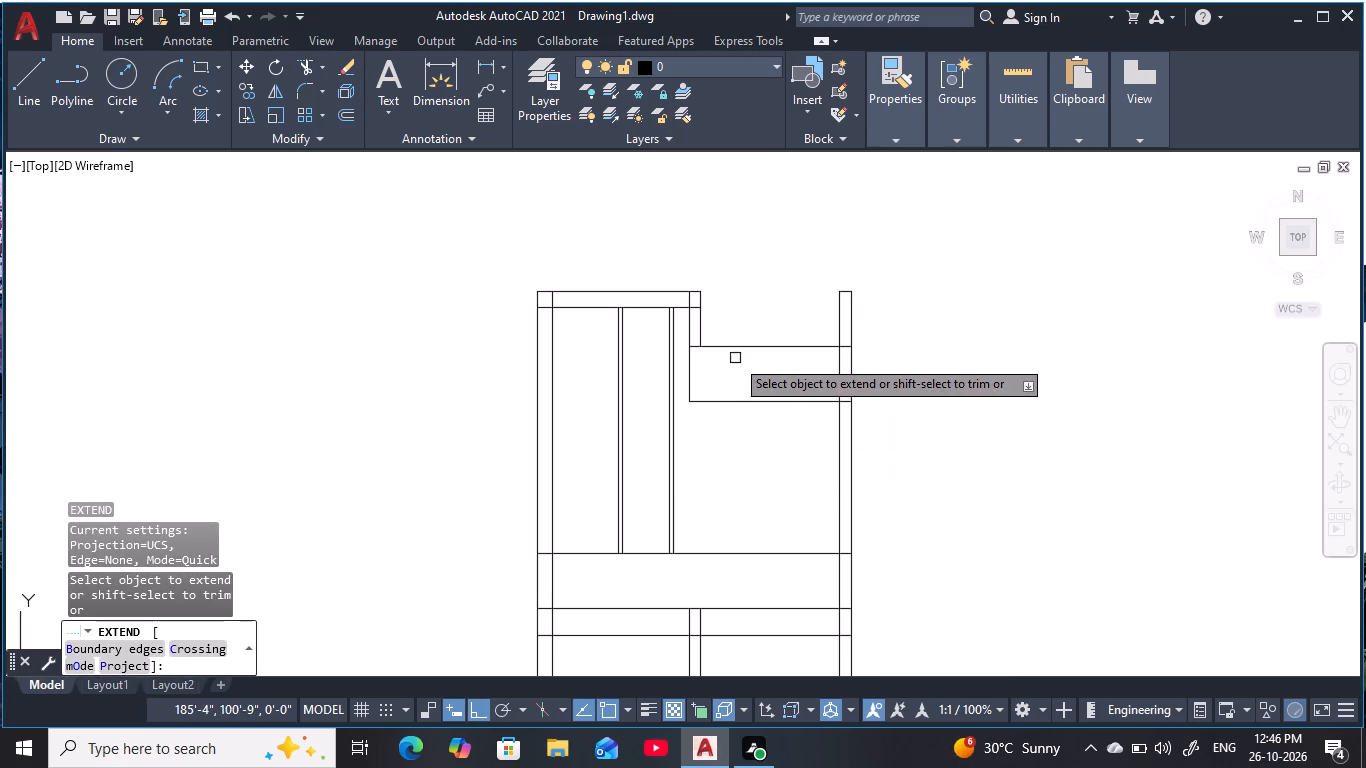
click(736, 349)
click(731, 408)
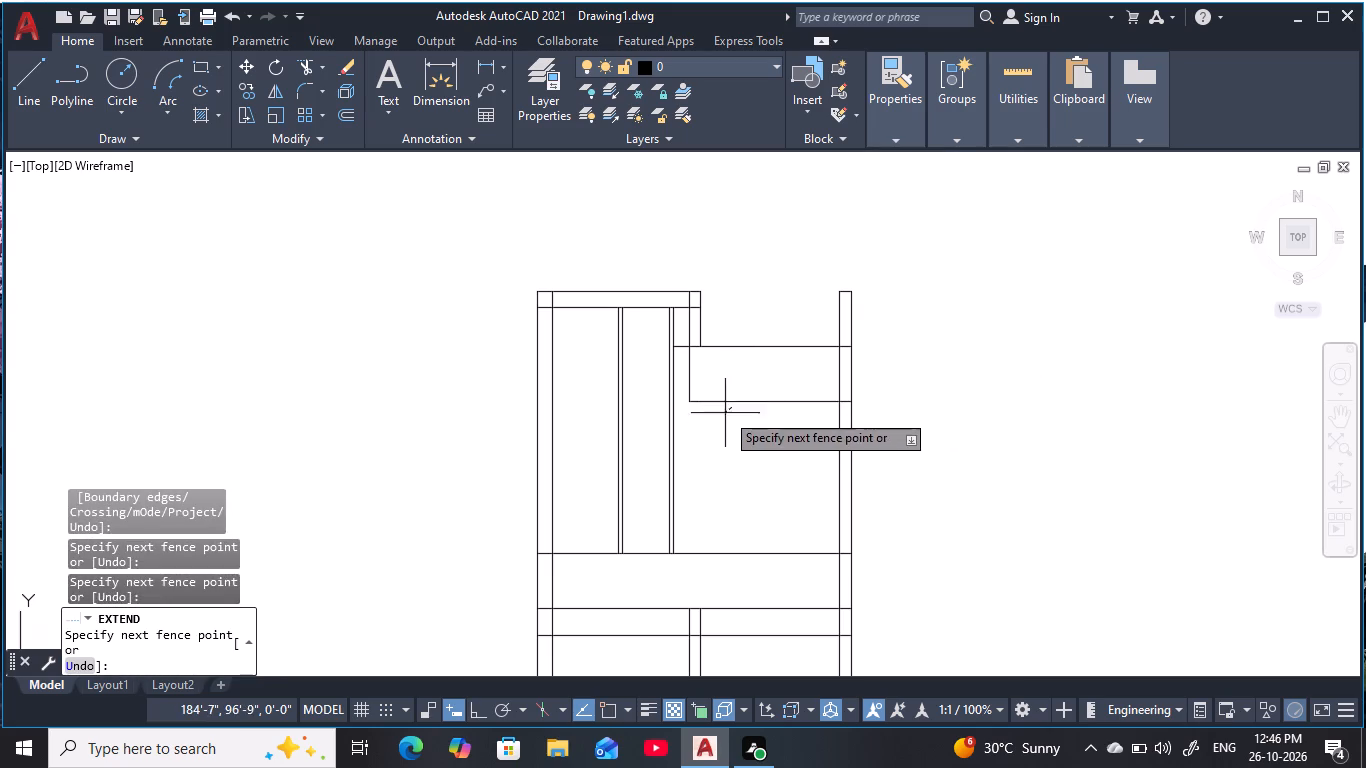
click(724, 389)
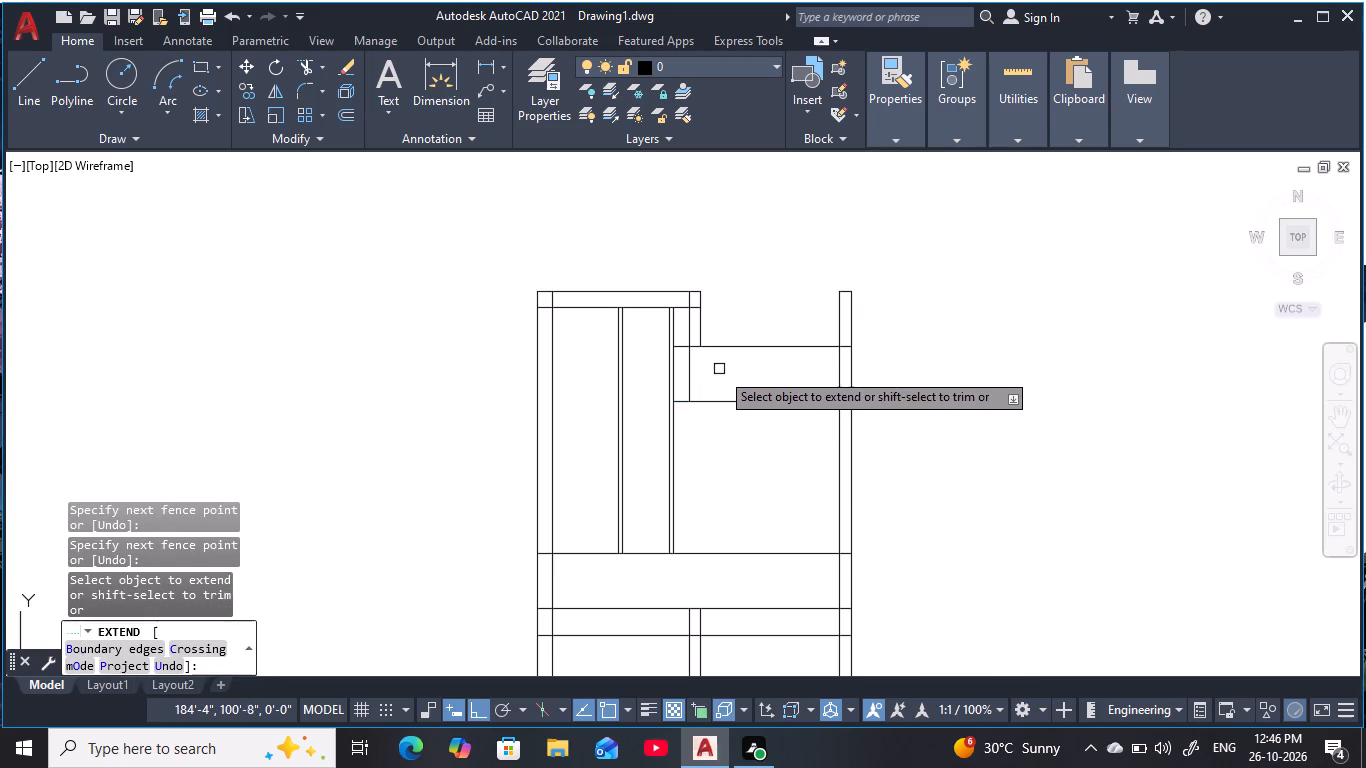
key(Escape)
key(Escape)
key(Escape)
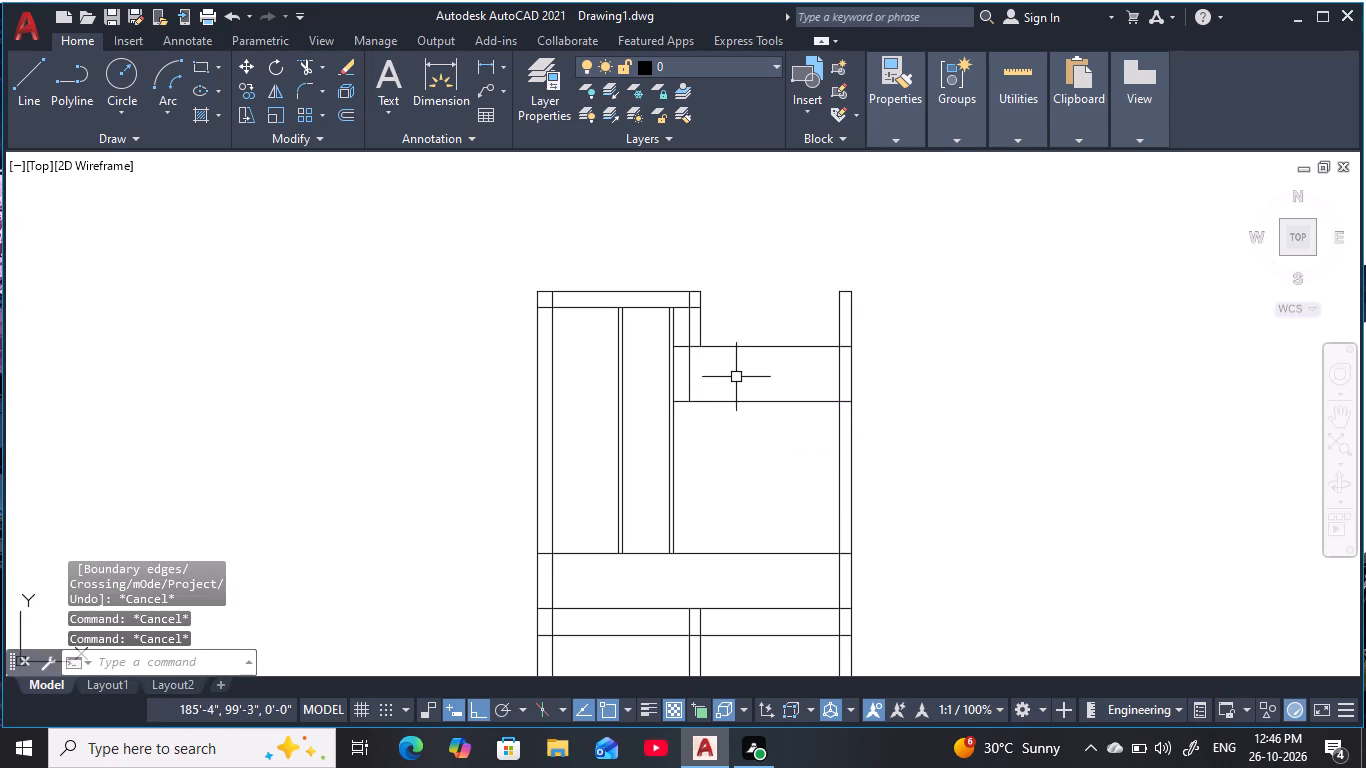
key(Escape)
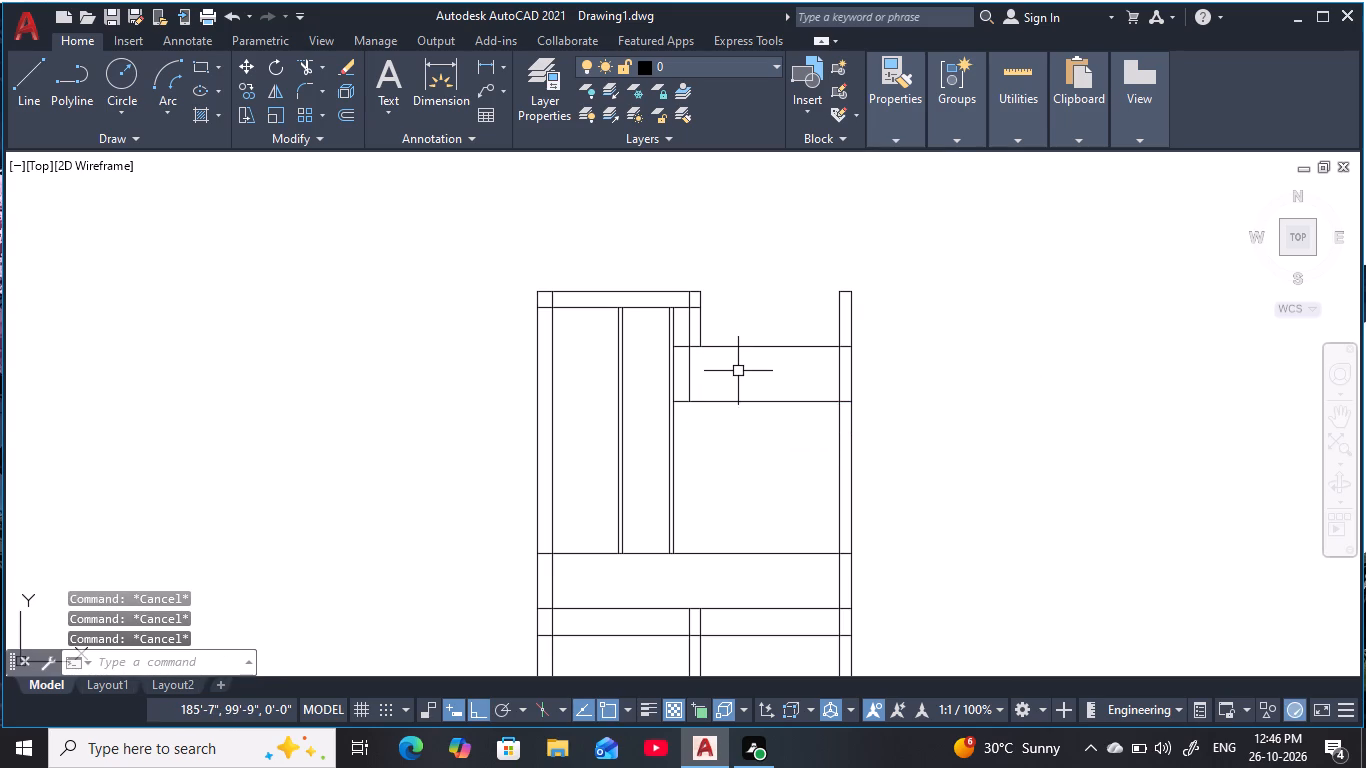
key(Escape)
key(Escape)
Extend the right bay band's upper horizontal line across both vertical pairs to the left bay's inner left vertical line.
text(ex)
key(space)
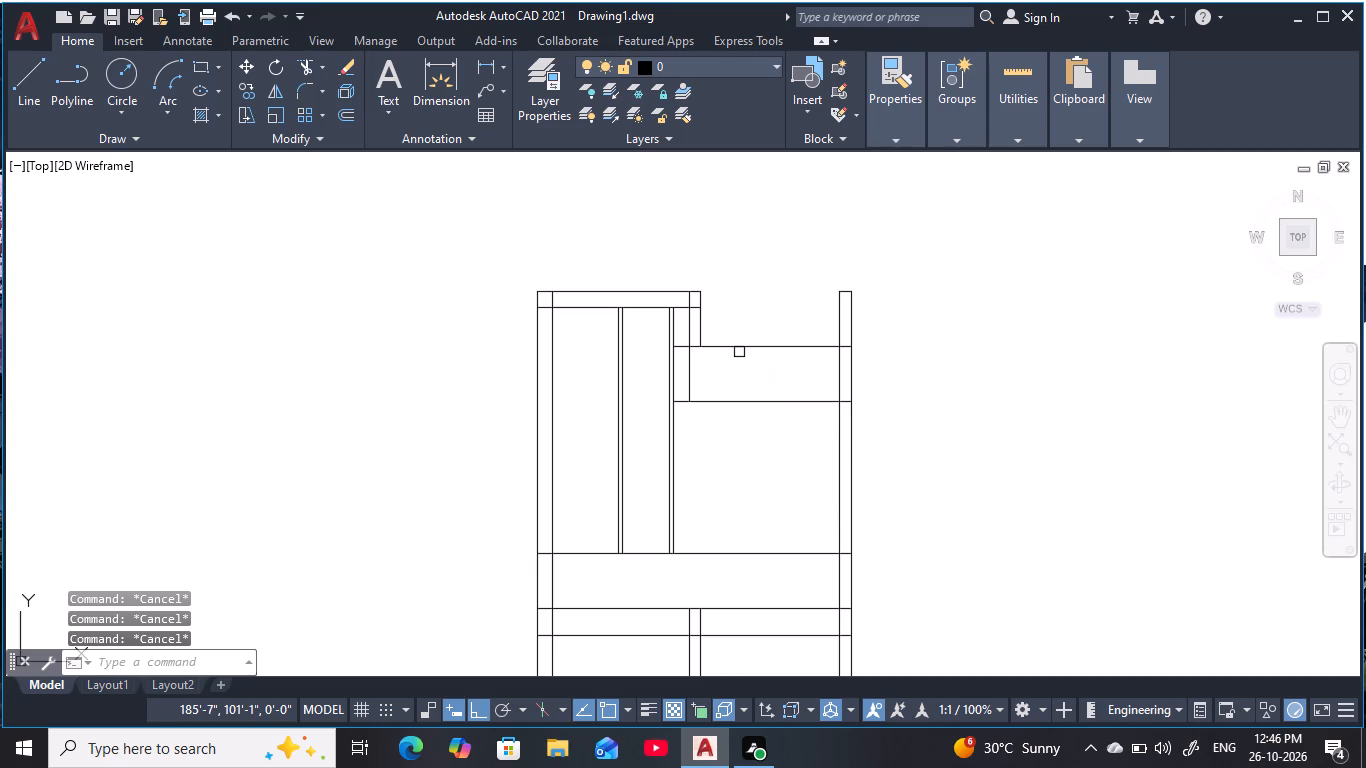
click(739, 348)
click(732, 348)
click(732, 347)
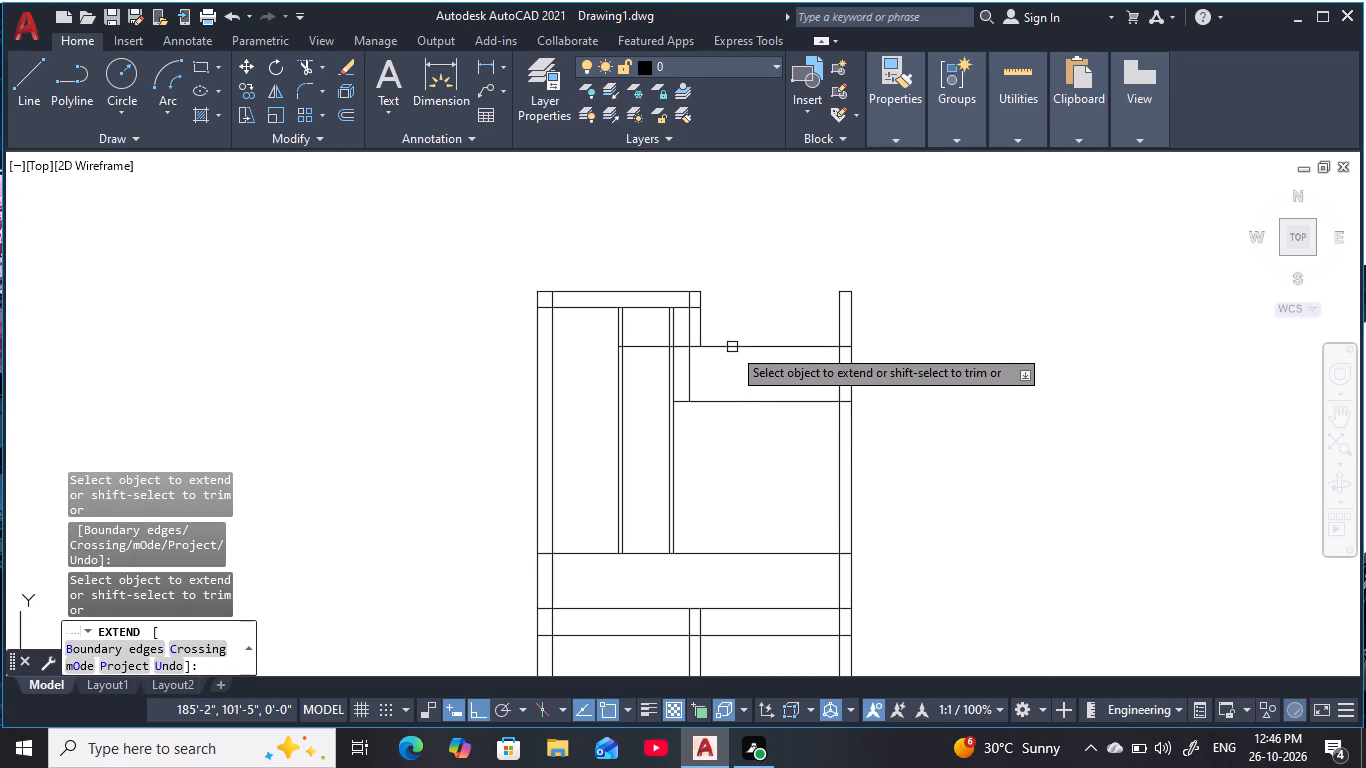
click(732, 347)
click(732, 345)
key(Escape)
key(Escape)
key(Escape)
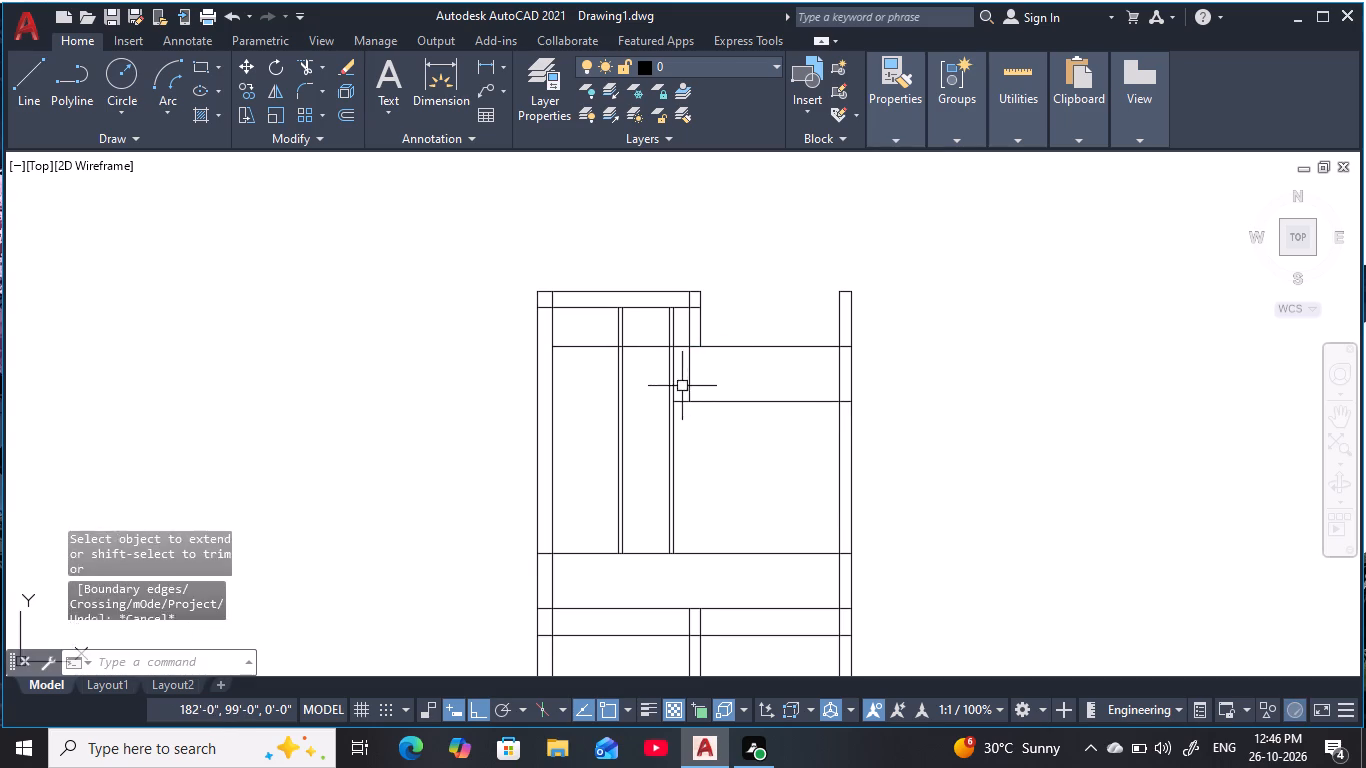
key(Escape)
key(Escape)
middle_drag(660, 385, 663, 422)
key(Escape)
key(Escape)
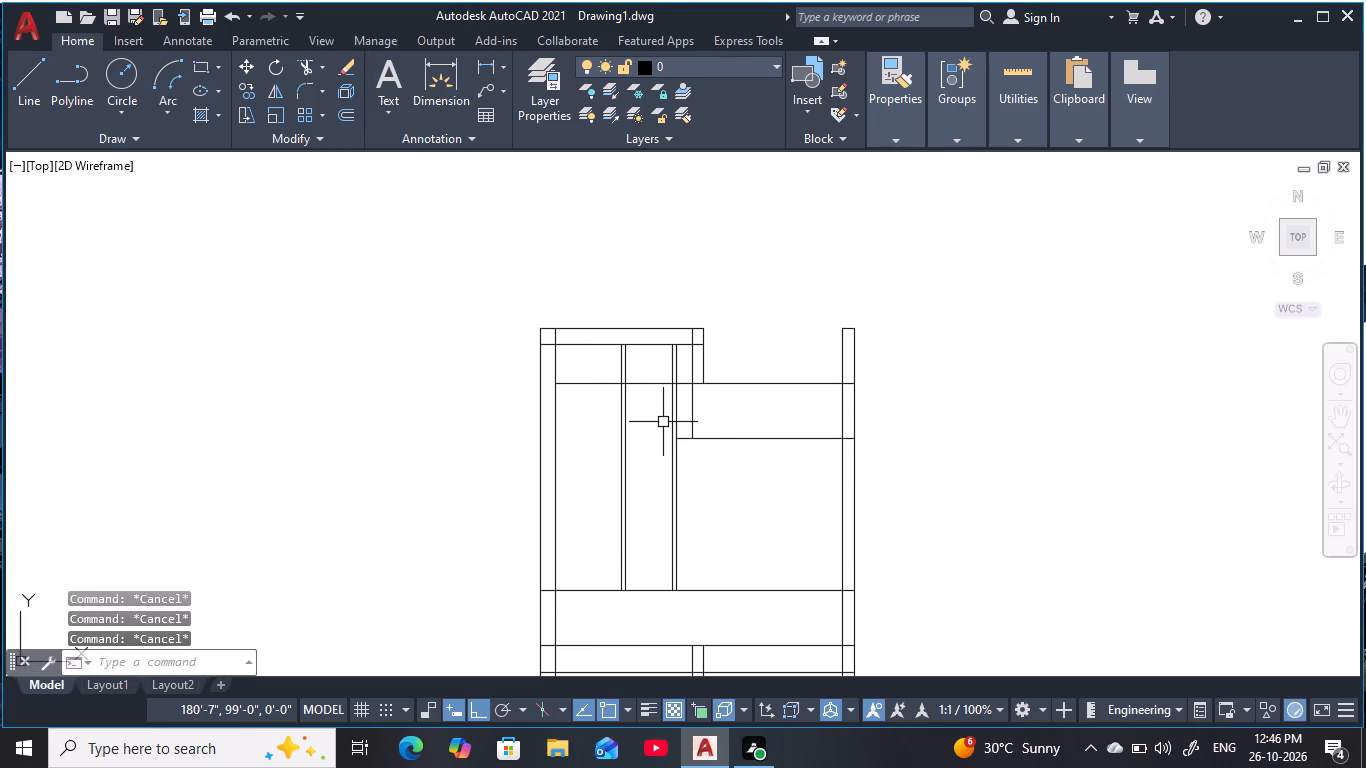
Draw a three-point arc between the outer lines of the two vertical pairs at the extended horizontal line, ending 3" past the second point.
key(z)
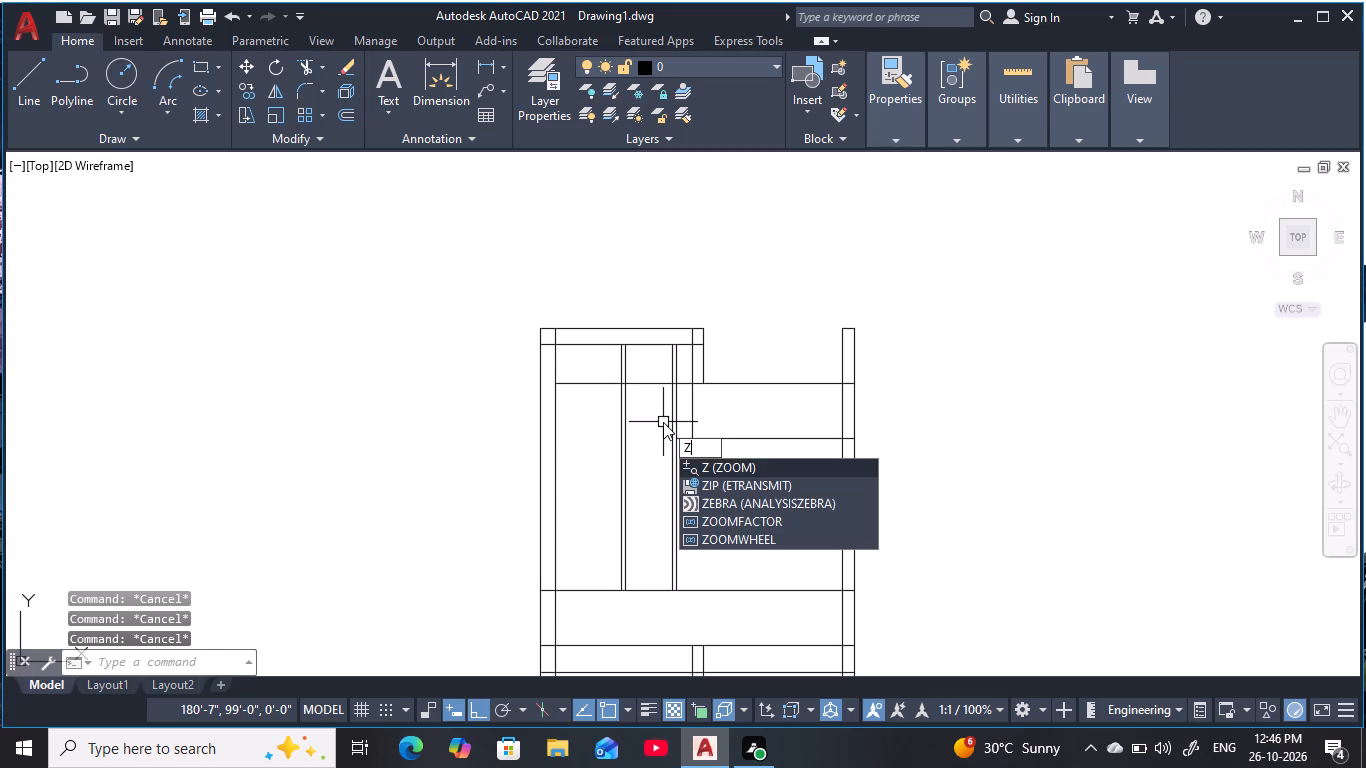
key(BackSpace)
text(arc)
key(space)
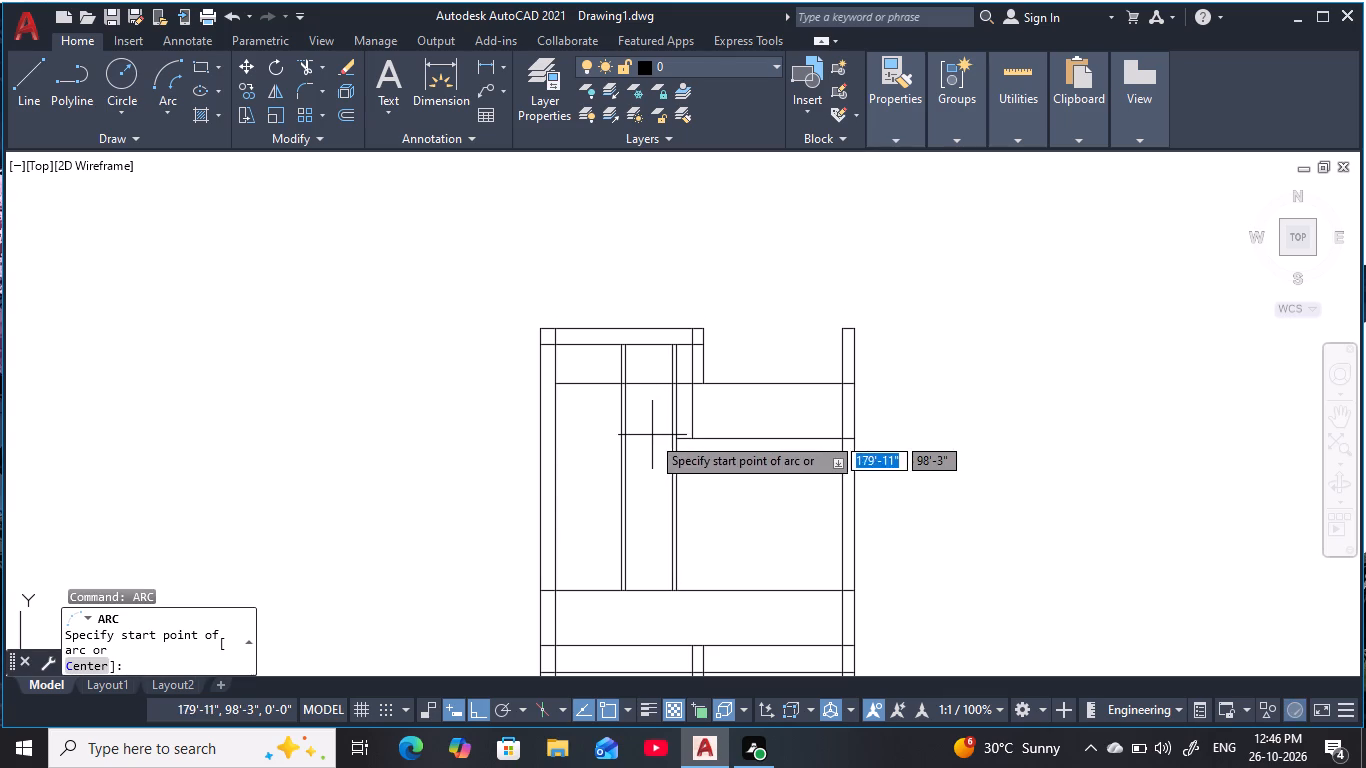
middle_click(663, 388)
scroll(663, 390, up, 3)
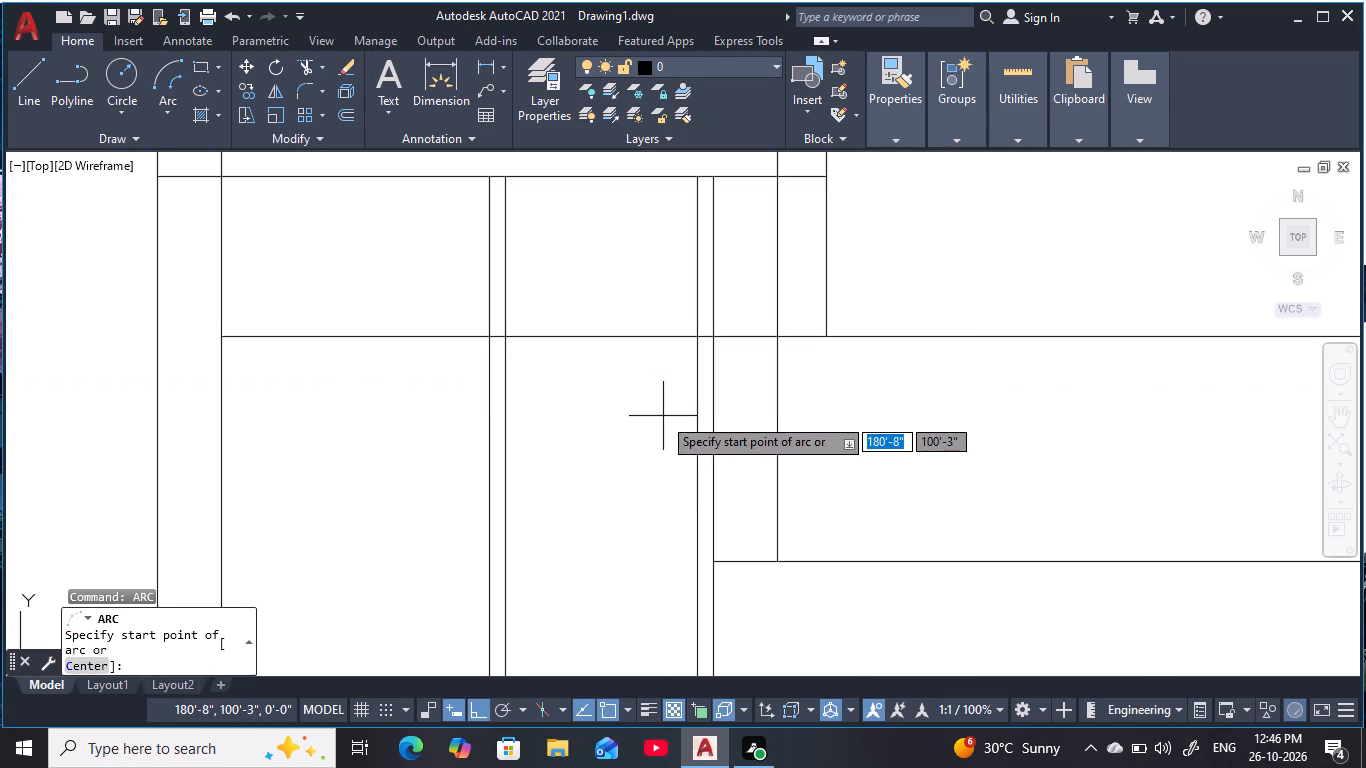
scroll(664, 423, down, 1)
middle_drag(664, 423, 674, 418)
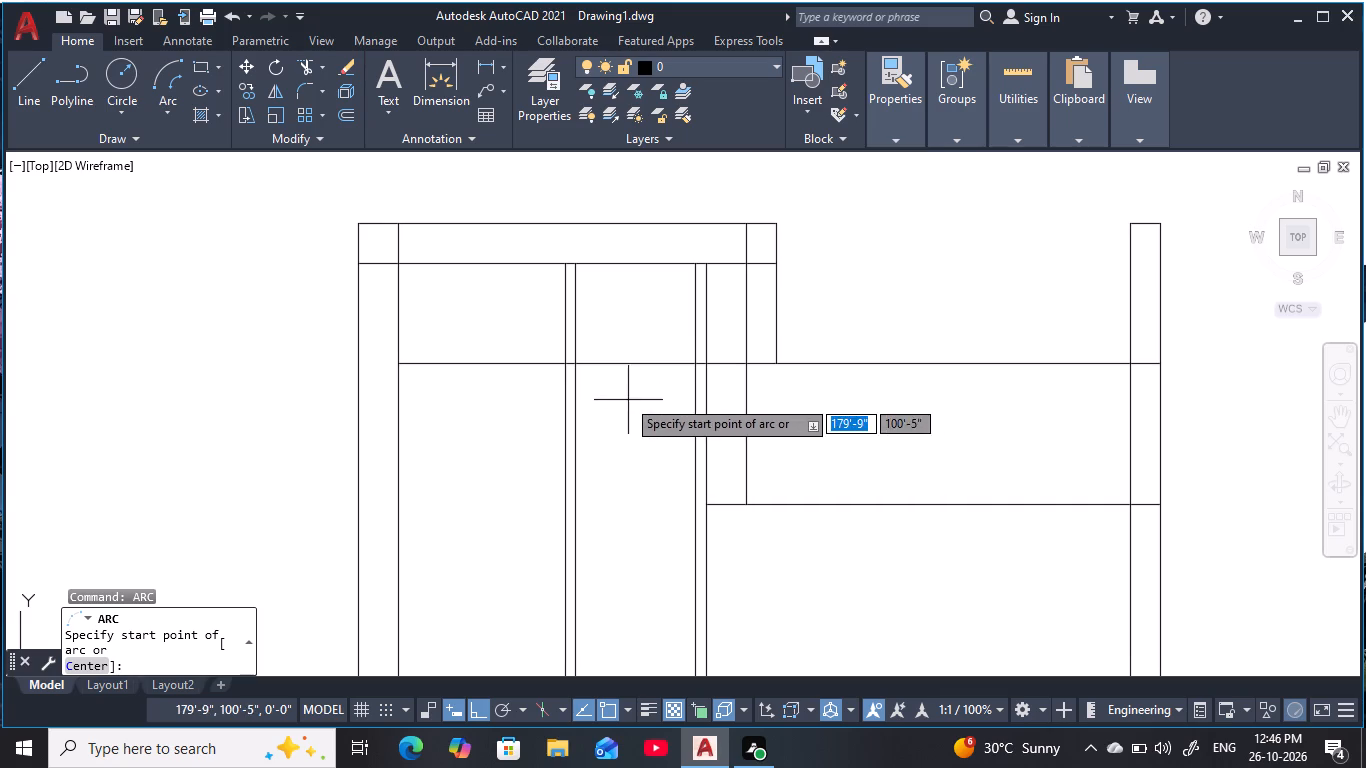
click(566, 364)
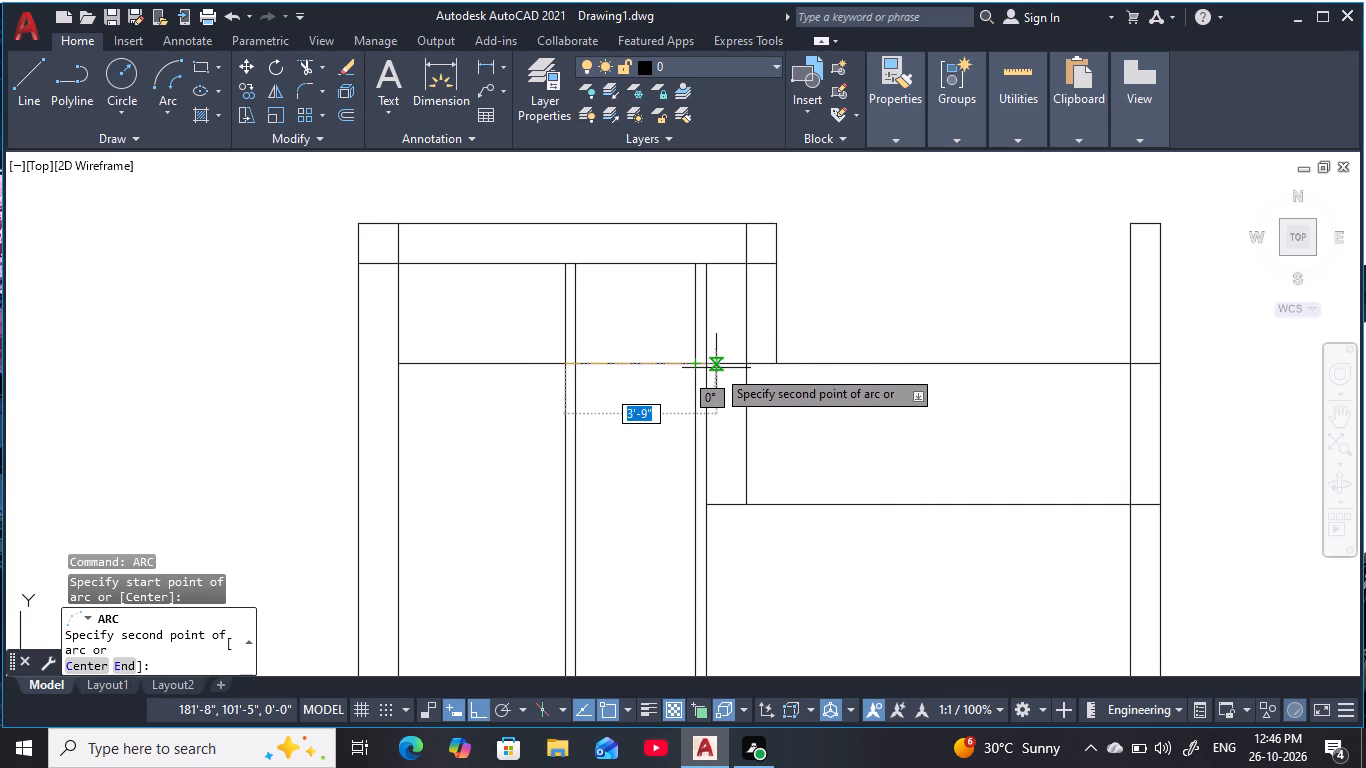
click(705, 366)
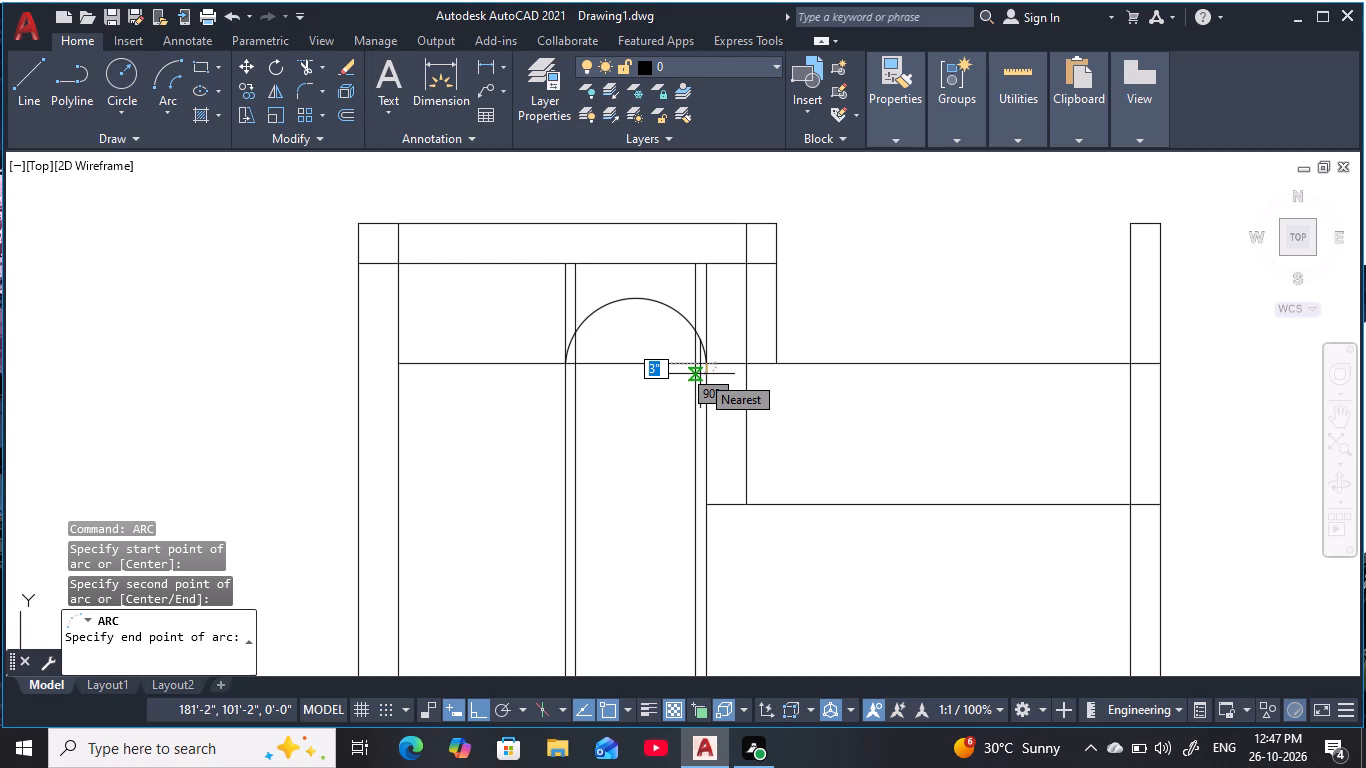
key(3)
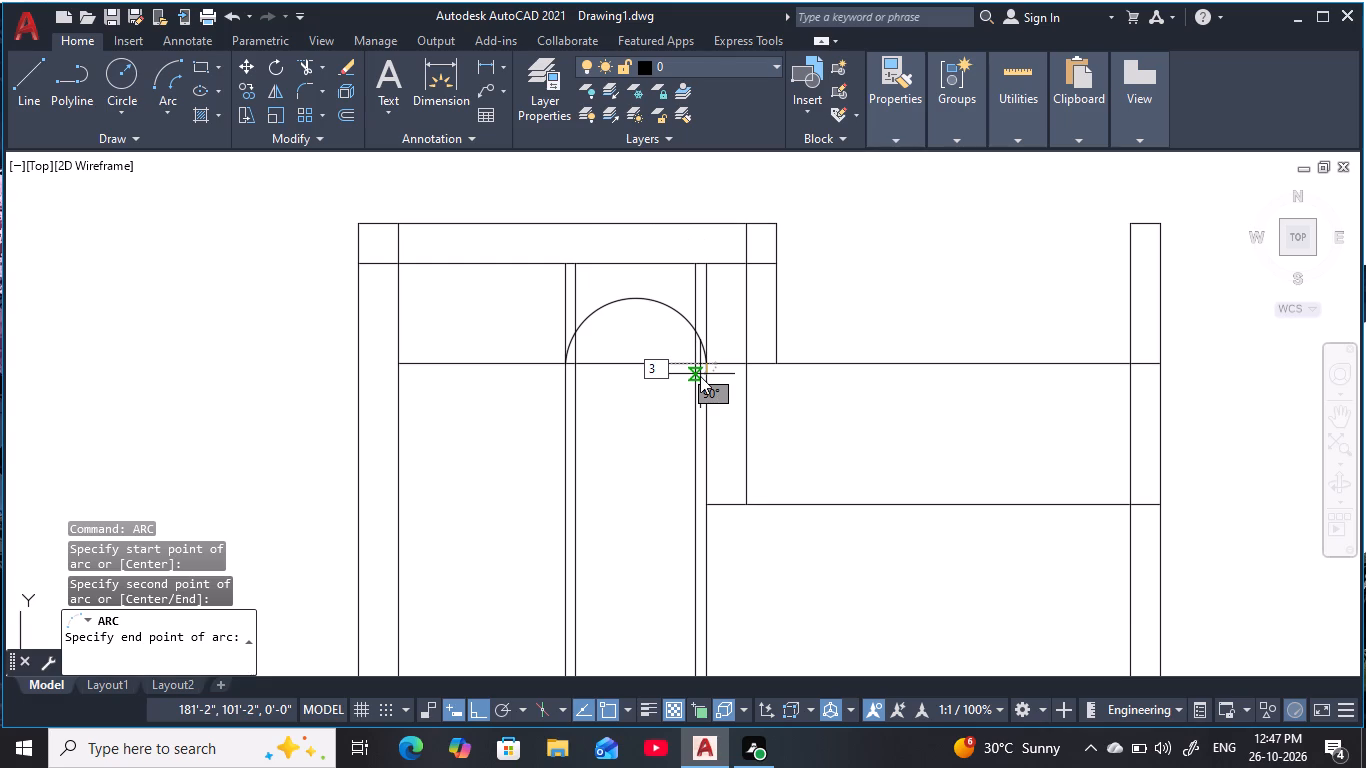
key(space)
key(Escape)
key(Escape)
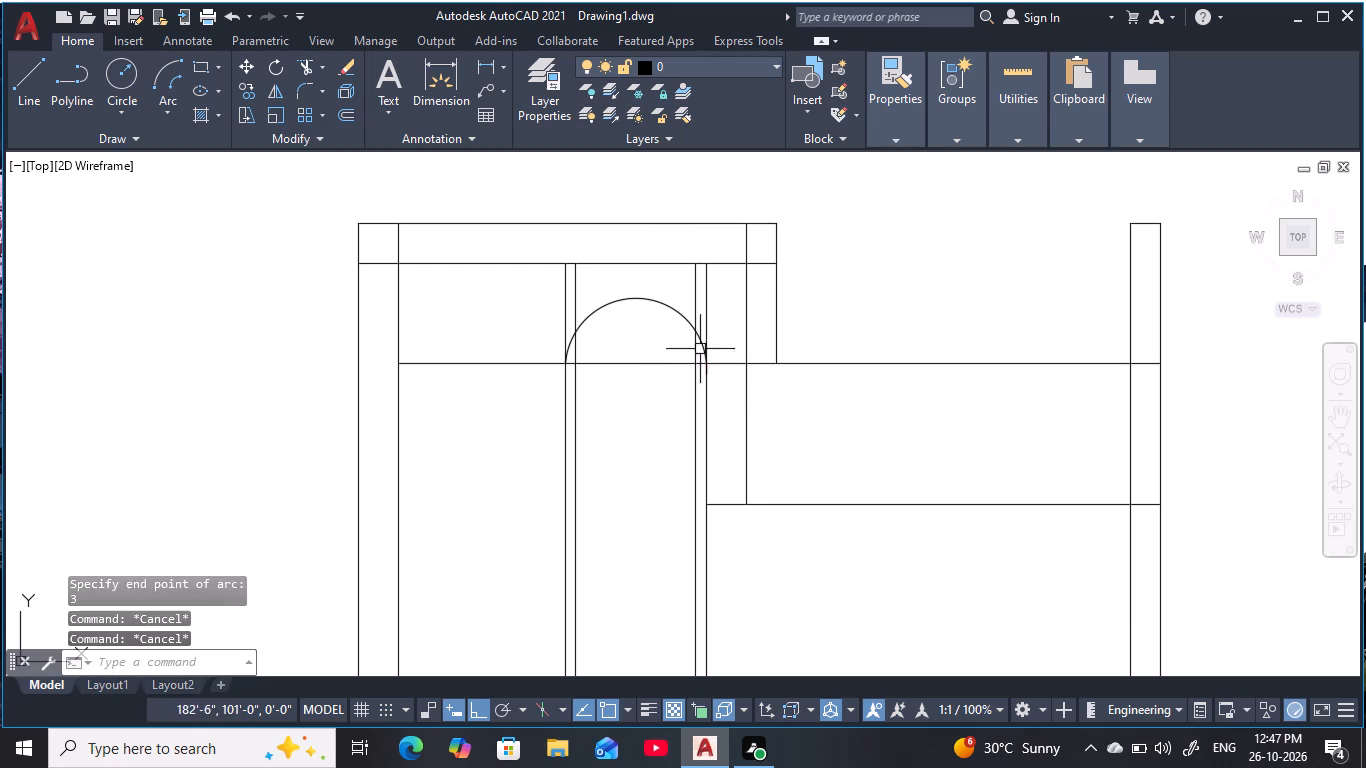
key(Escape)
key(Escape)
key(Escape)
key(Escape)
Trim the four vertical lines of both pairs above the arc.
text(tr)
key(space)
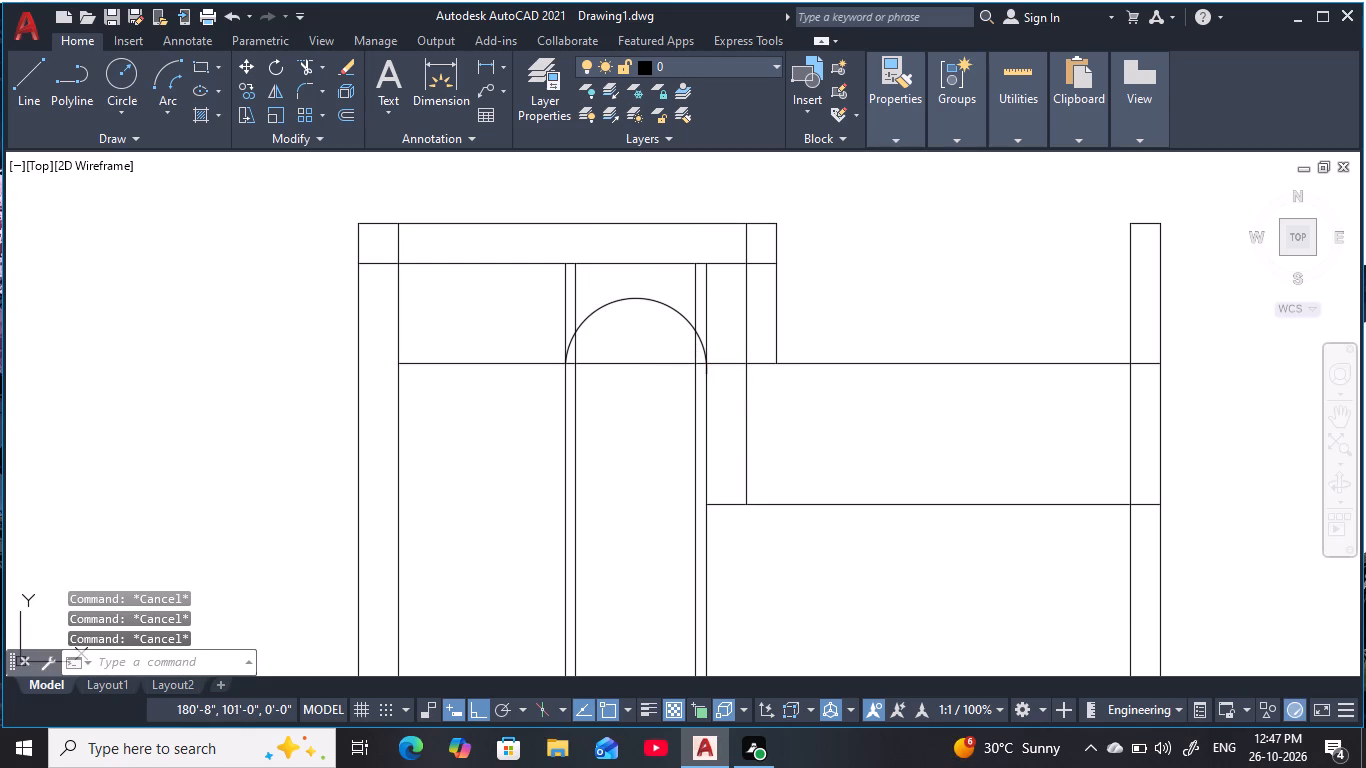
click(590, 290)
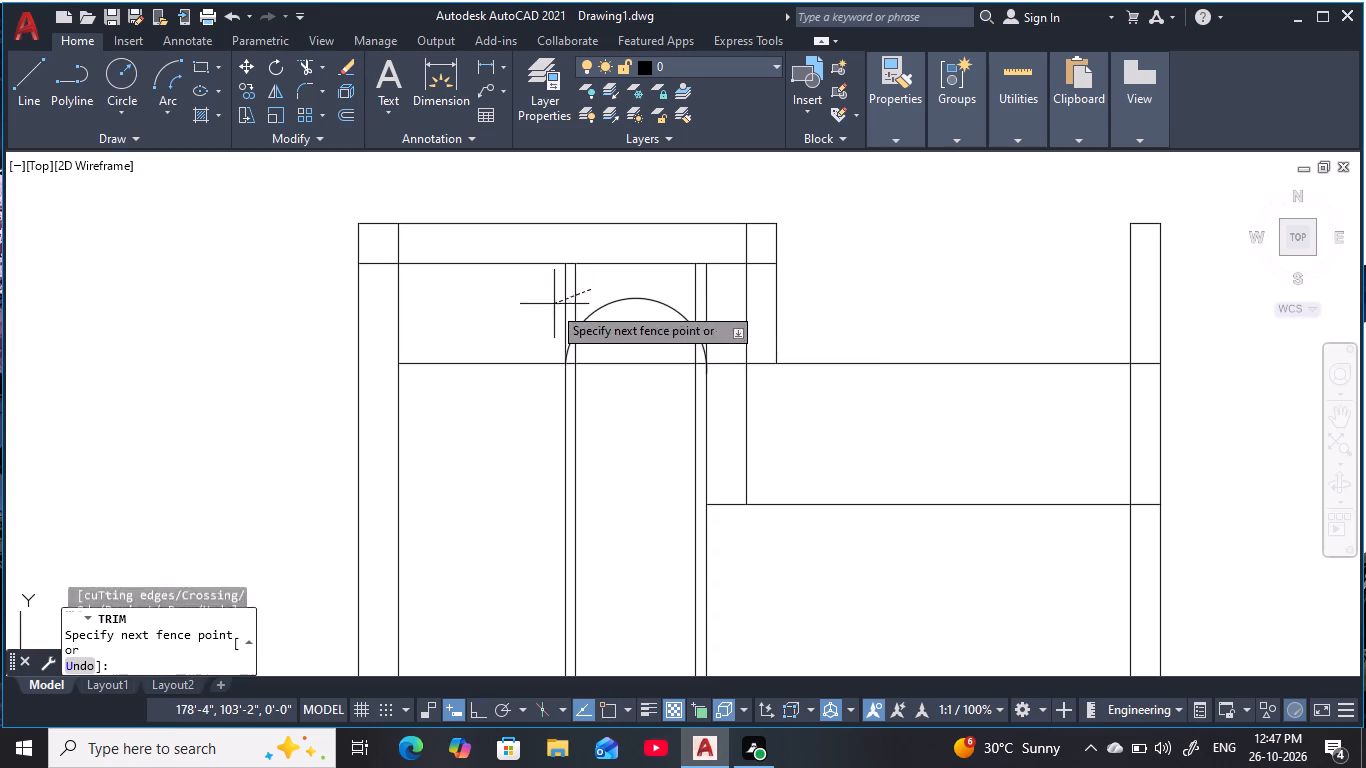
click(539, 309)
click(667, 288)
click(728, 312)
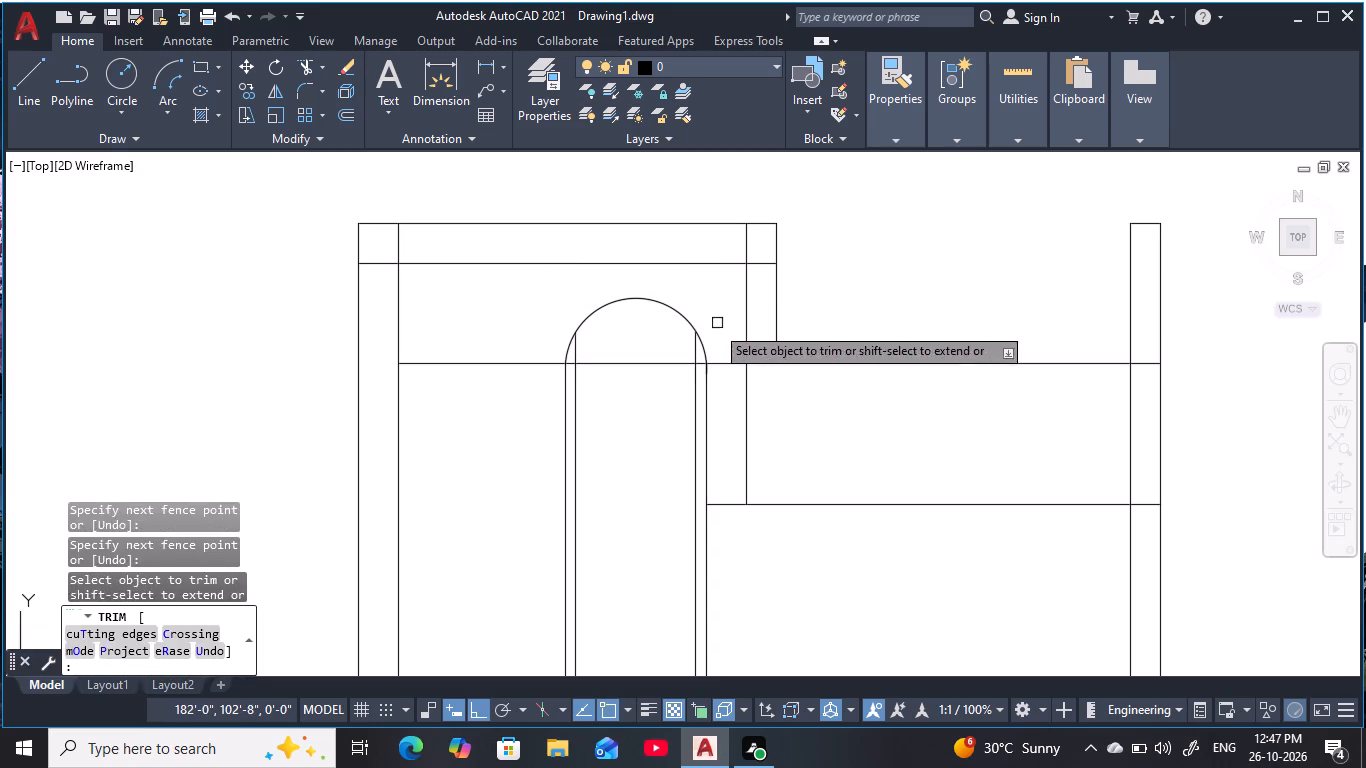
key(Escape)
key(Escape)
key(Escape)
key(Escape)
Offset the arc 3" inward.
key(o)
key(space)
text(3)
key(space)
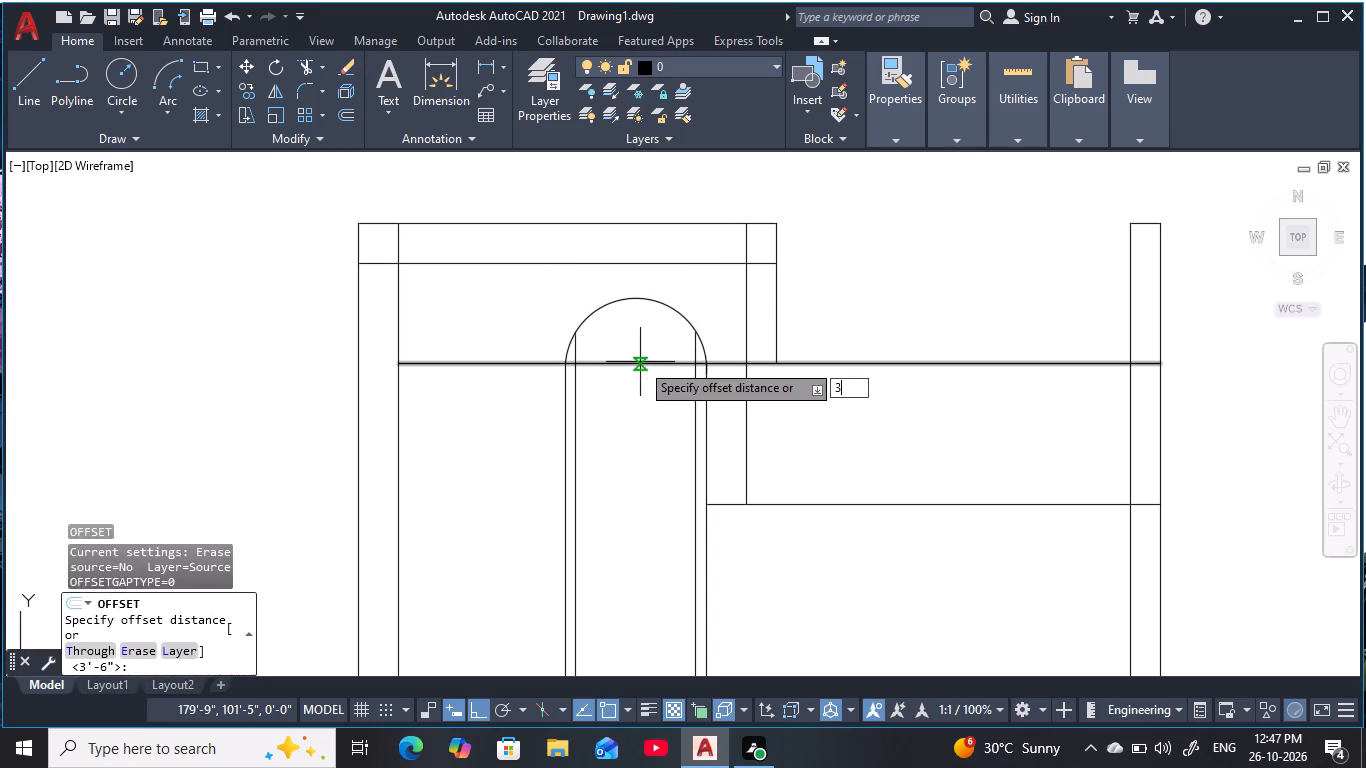
click(650, 297)
click(651, 391)
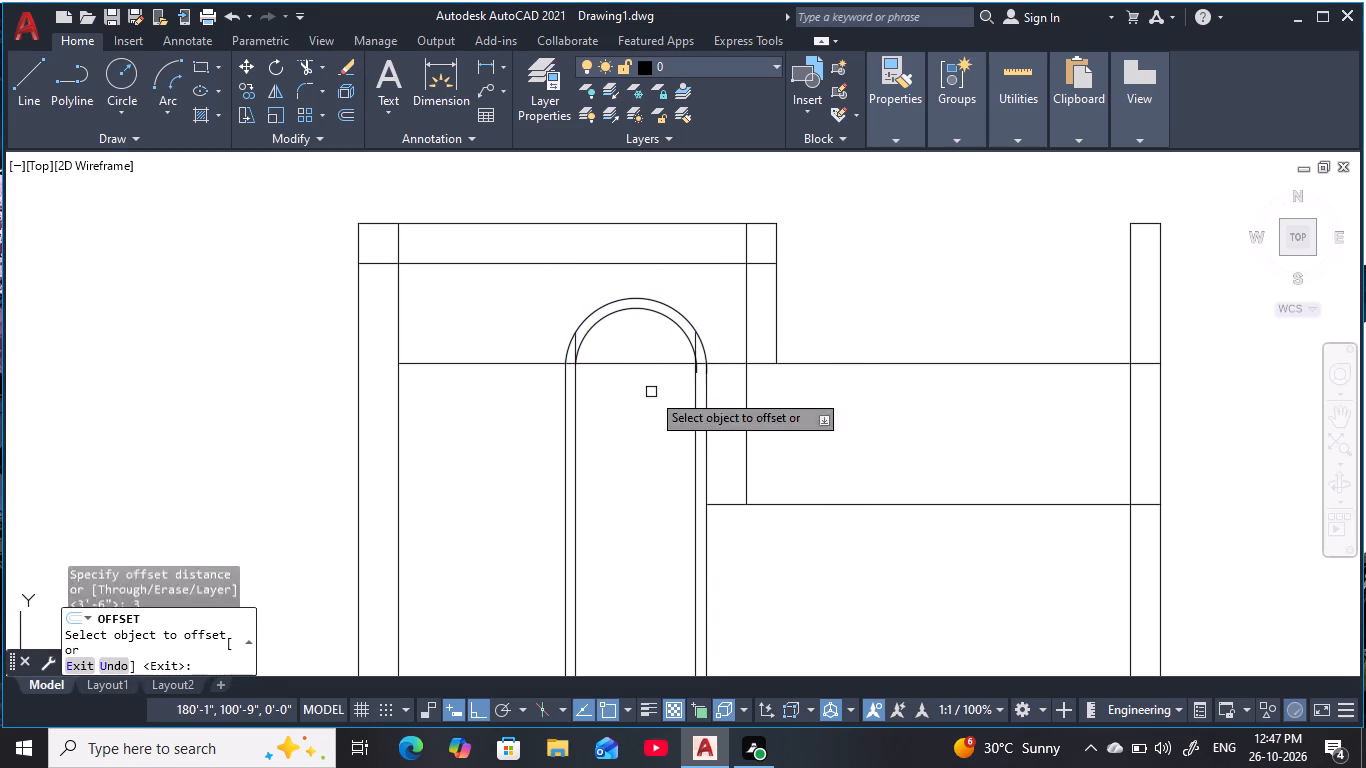
key(Escape)
key(Escape)
key(Escape)
key(Escape)
Trim the inner vertical line pieces left between the two arcs on both sides of the arch.
text(tr)
key(space)
scroll(569, 343, up, 1)
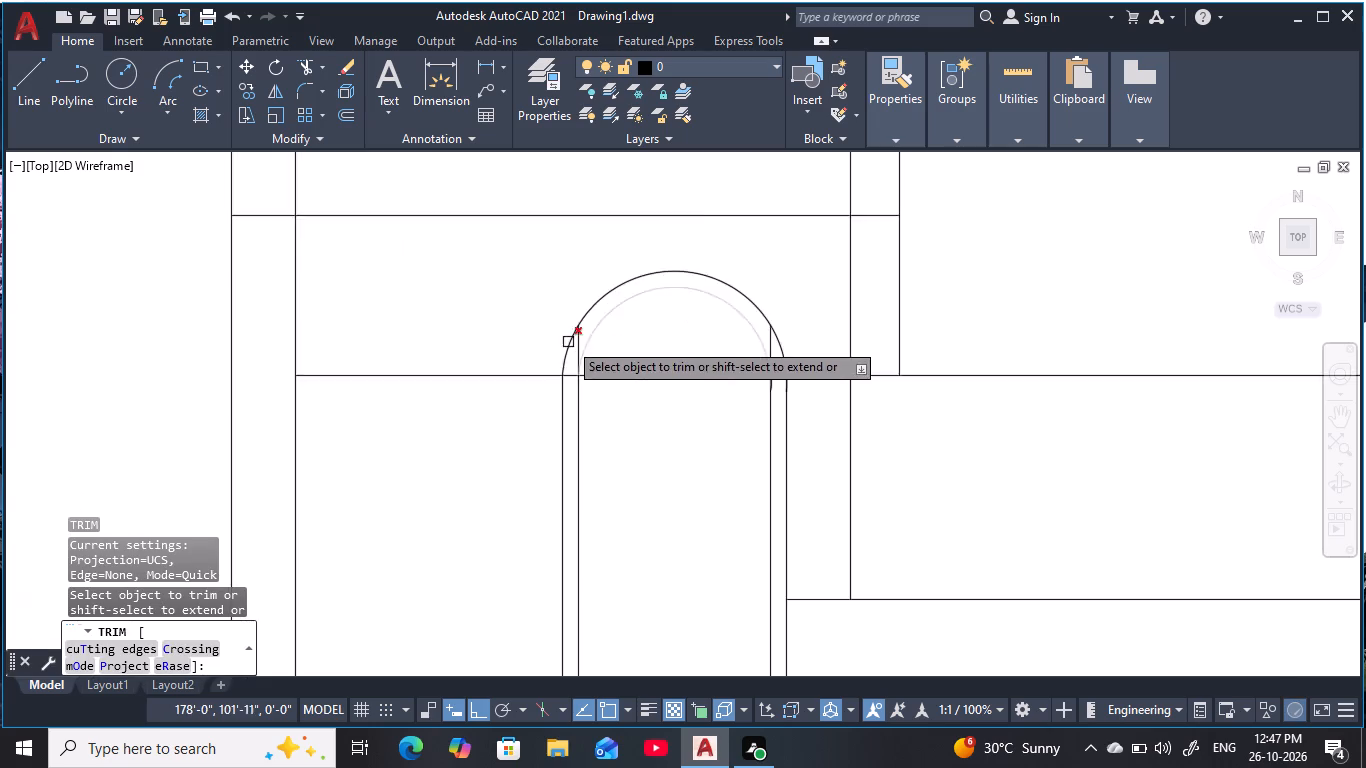
scroll(568, 341, up, 1)
click(580, 346)
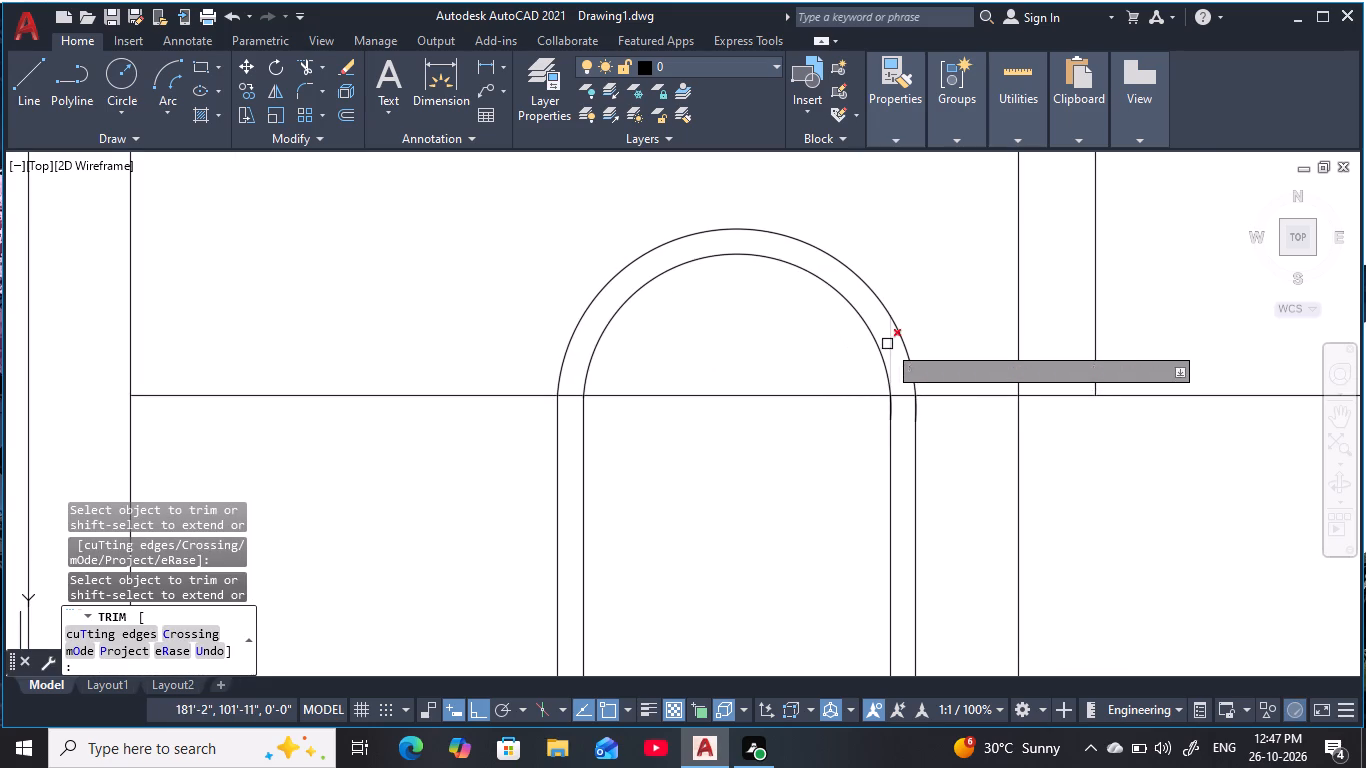
click(887, 344)
scroll(829, 443, down, 2)
middle_drag(829, 443, 766, 379)
scroll(766, 379, down, 1)
key(Escape)
key(Escape)
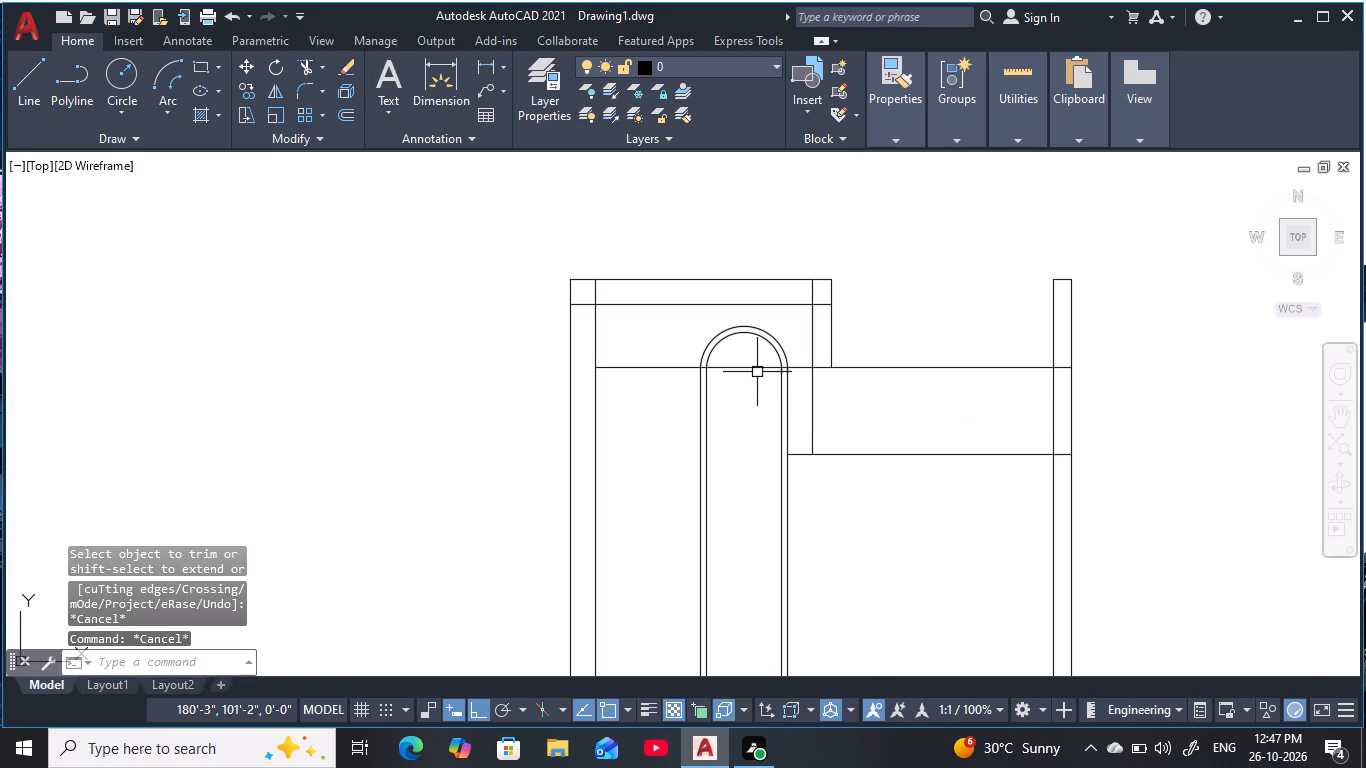
key(Escape)
Trim the extended horizontal line inside the arch opening and on both sides of it within the left bay.
text(tr)
key(space)
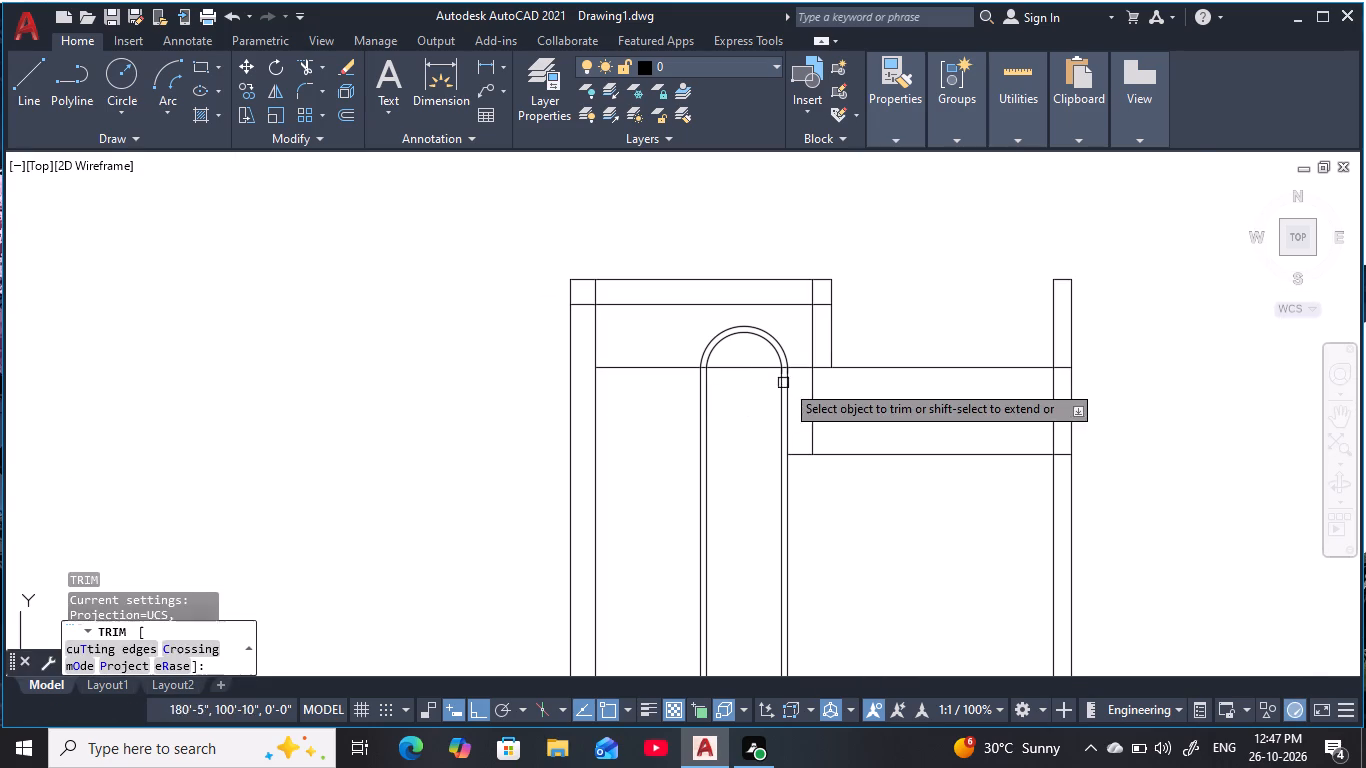
click(801, 369)
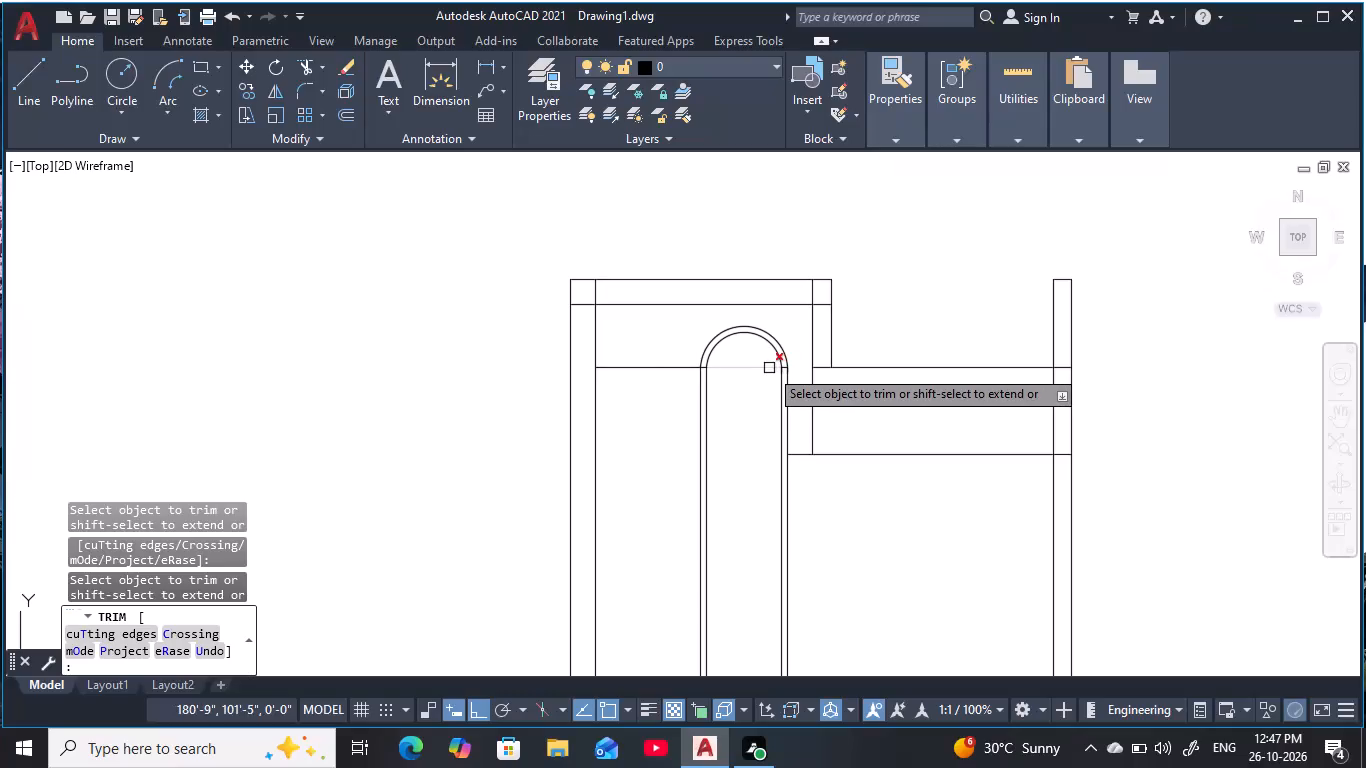
click(769, 368)
click(675, 365)
key(Escape)
key(Escape)
Trim the two short horizontal pieces left inside the arch's double border at its springing level.
scroll(786, 373, up, 2)
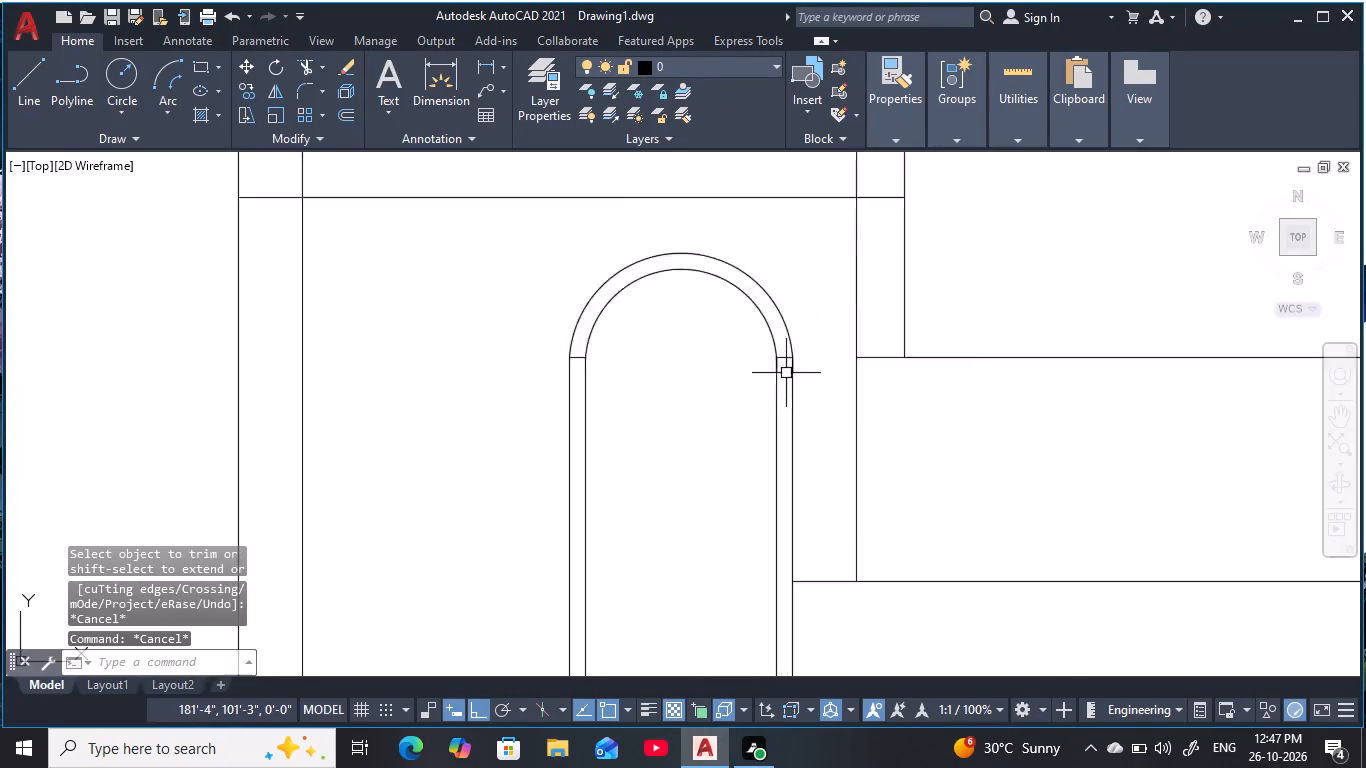
scroll(786, 373, up, 2)
key(Escape)
key(Escape)
key(Escape)
text(tr)
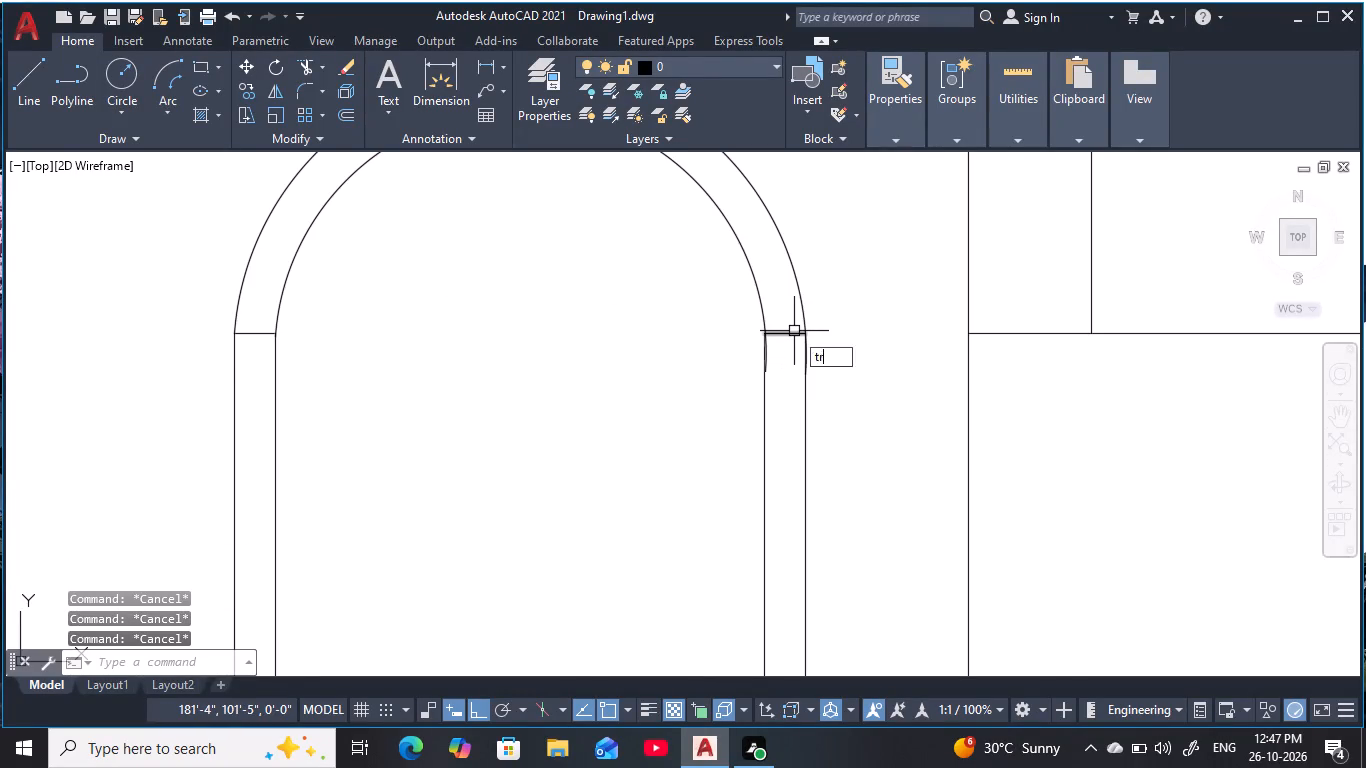
key(space)
click(792, 338)
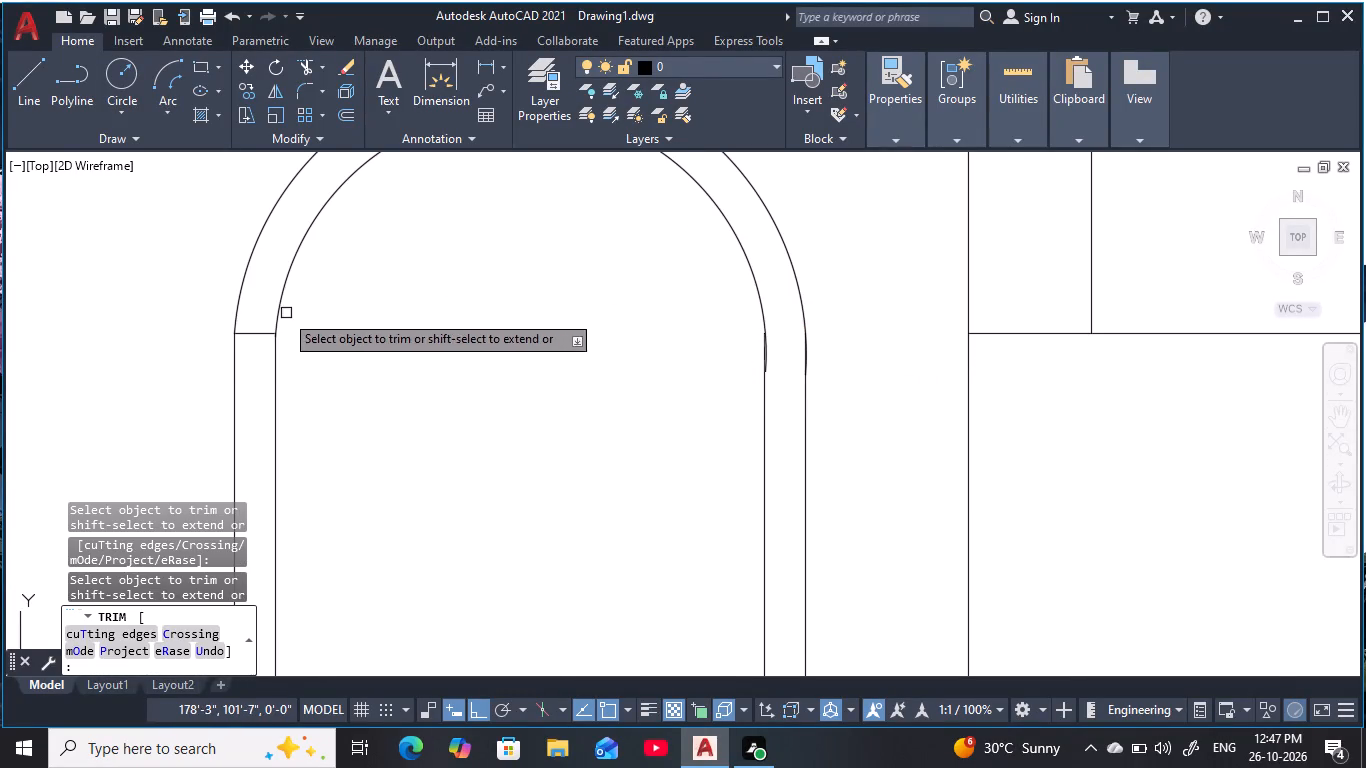
click(249, 336)
key(Escape)
key(Escape)
Trim the inner and outer arc ends that run past the vertical lines at the arch's right springing.
scroll(758, 365, up, 2)
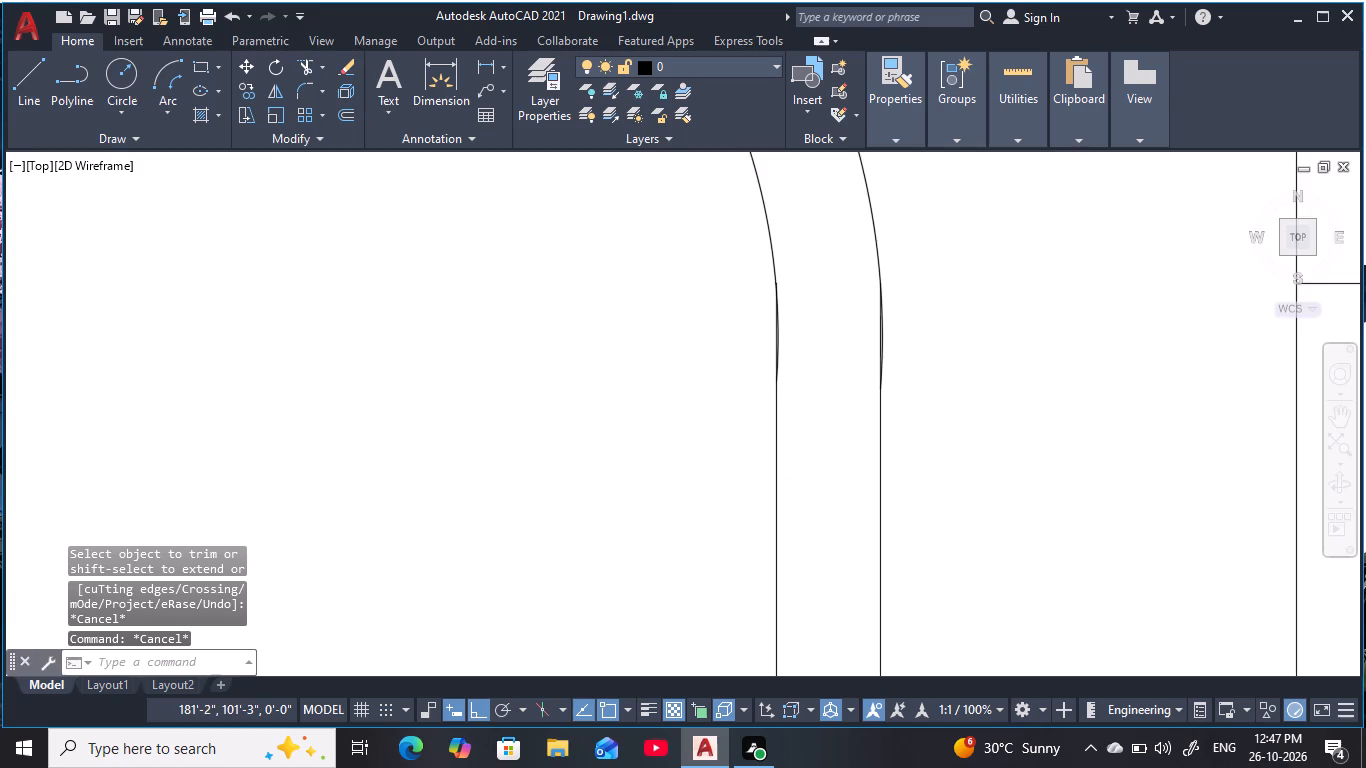
scroll(790, 365, up, 2)
middle_drag(809, 368, 698, 489)
key(Escape)
key(Escape)
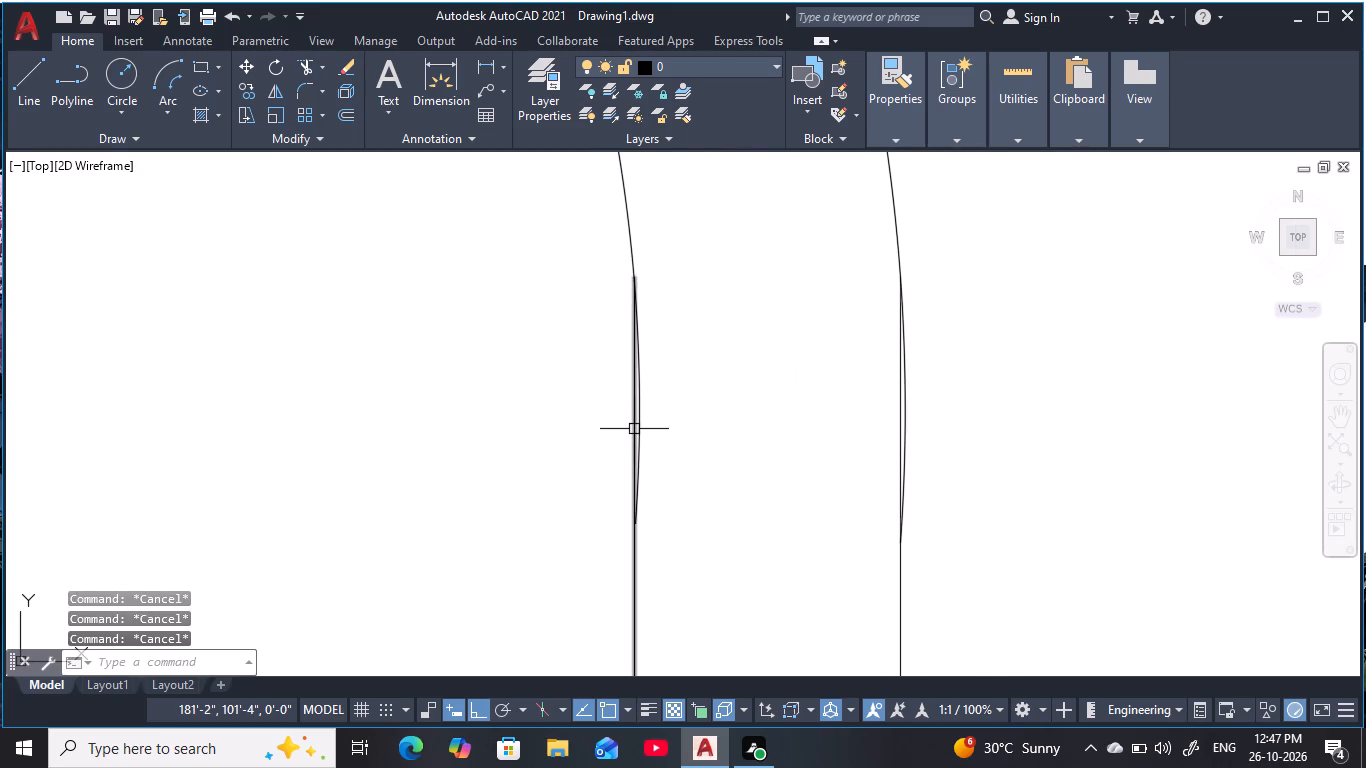
key(t)
key(r)
key(space)
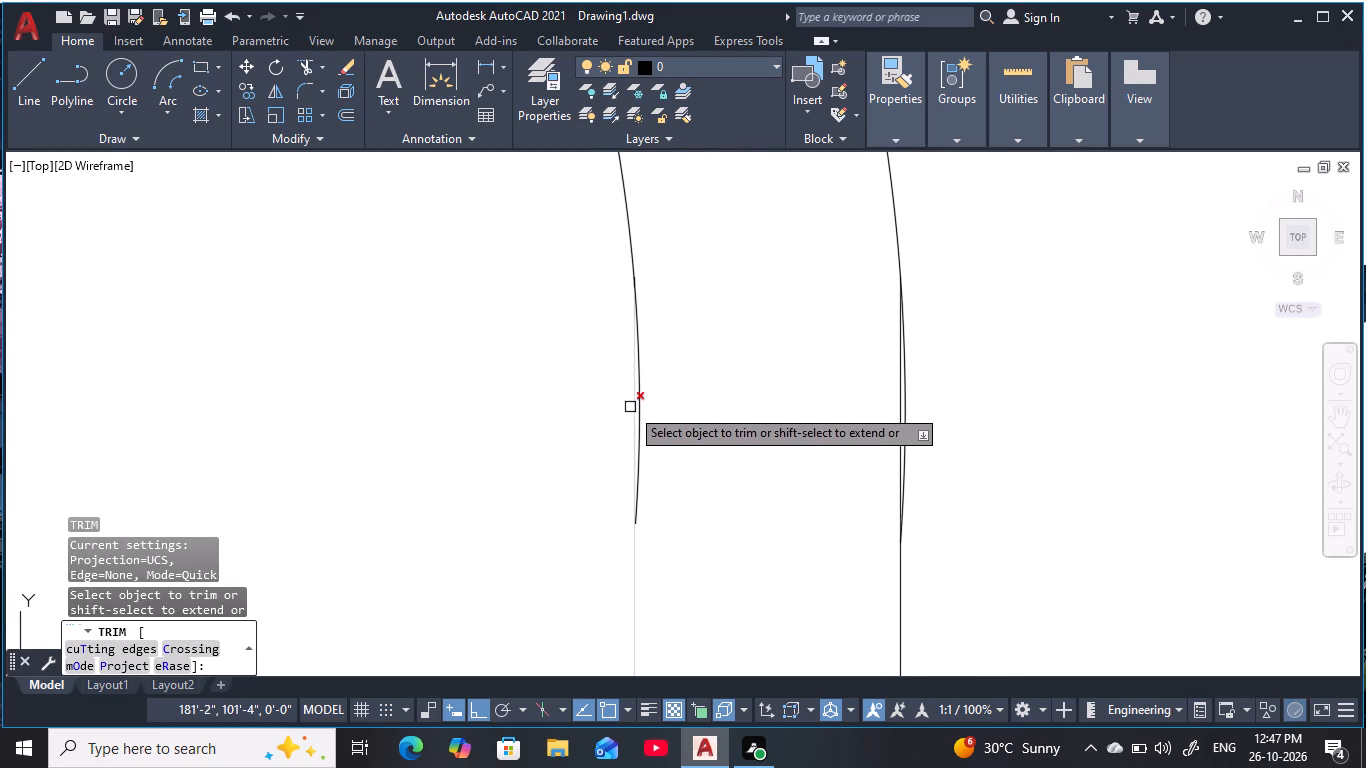
click(641, 408)
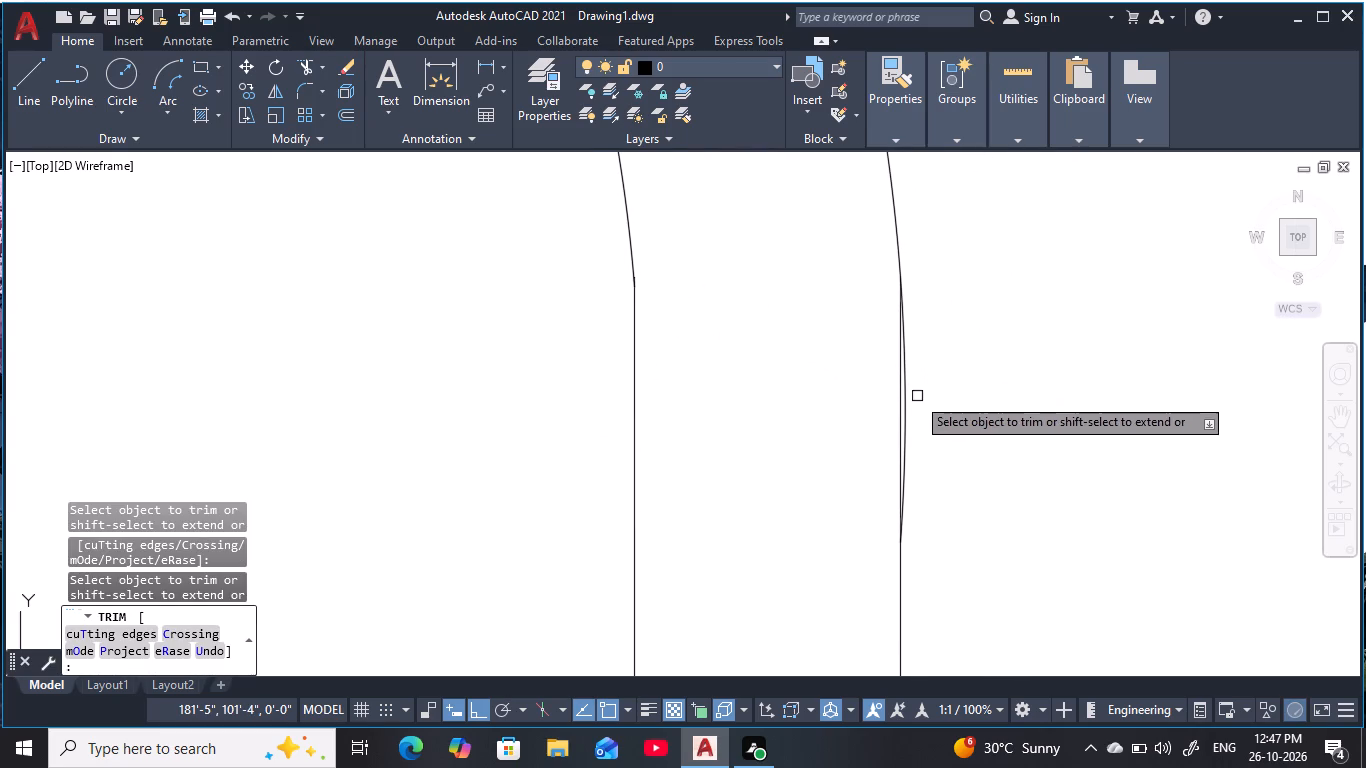
click(908, 403)
scroll(942, 370, down, 6)
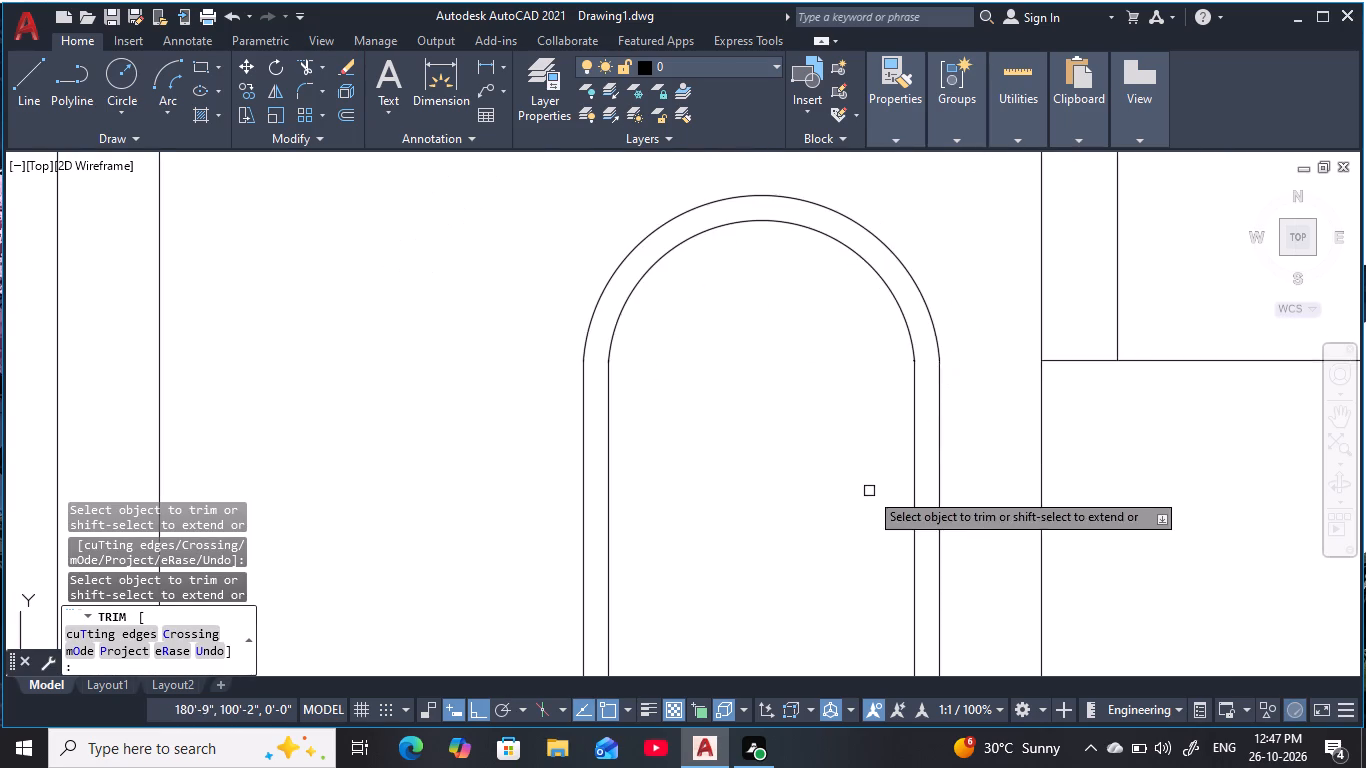
scroll(867, 492, down, 1)
middle_drag(861, 490, 786, 451)
Trim the short inner vertical stub running past the arc at the arch's right springing, and check the outer line's joint.
scroll(817, 367, up, 6)
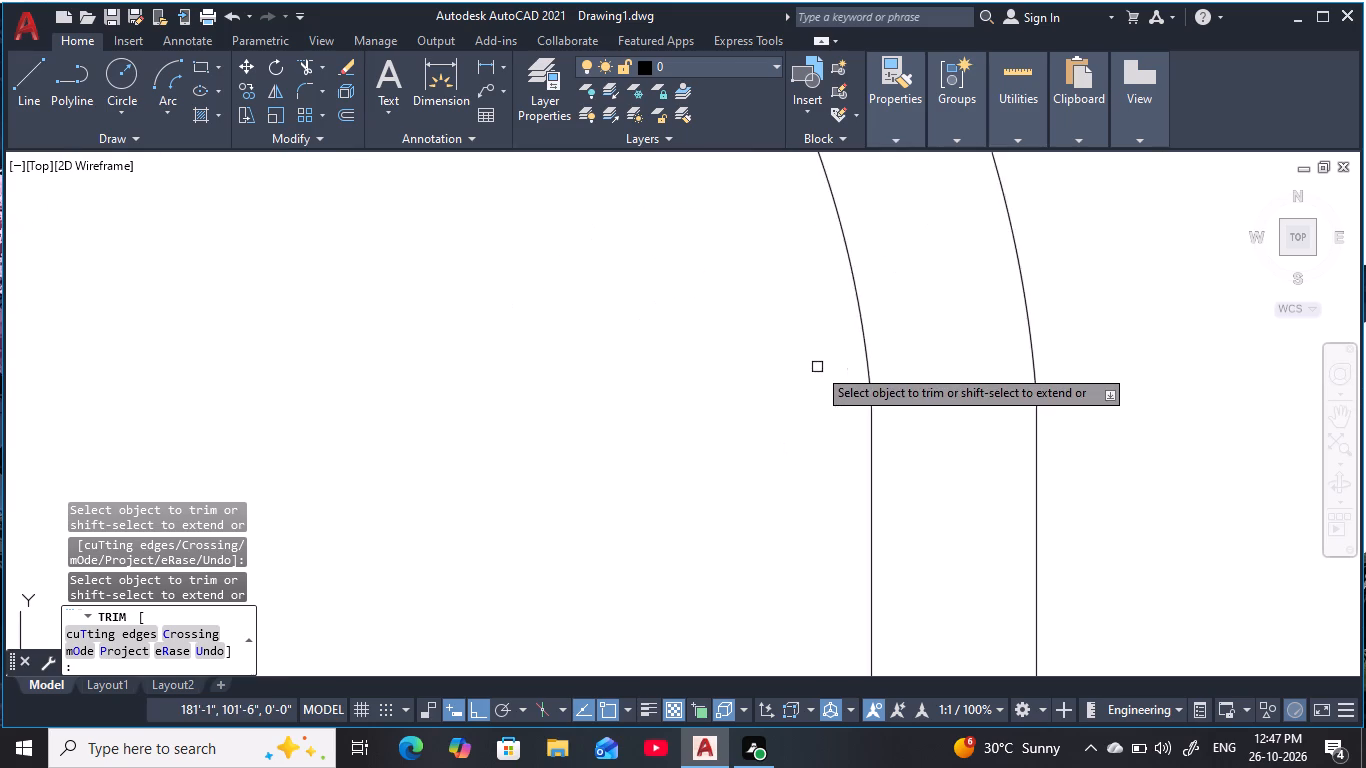
scroll(822, 371, up, 2)
scroll(959, 444, up, 5)
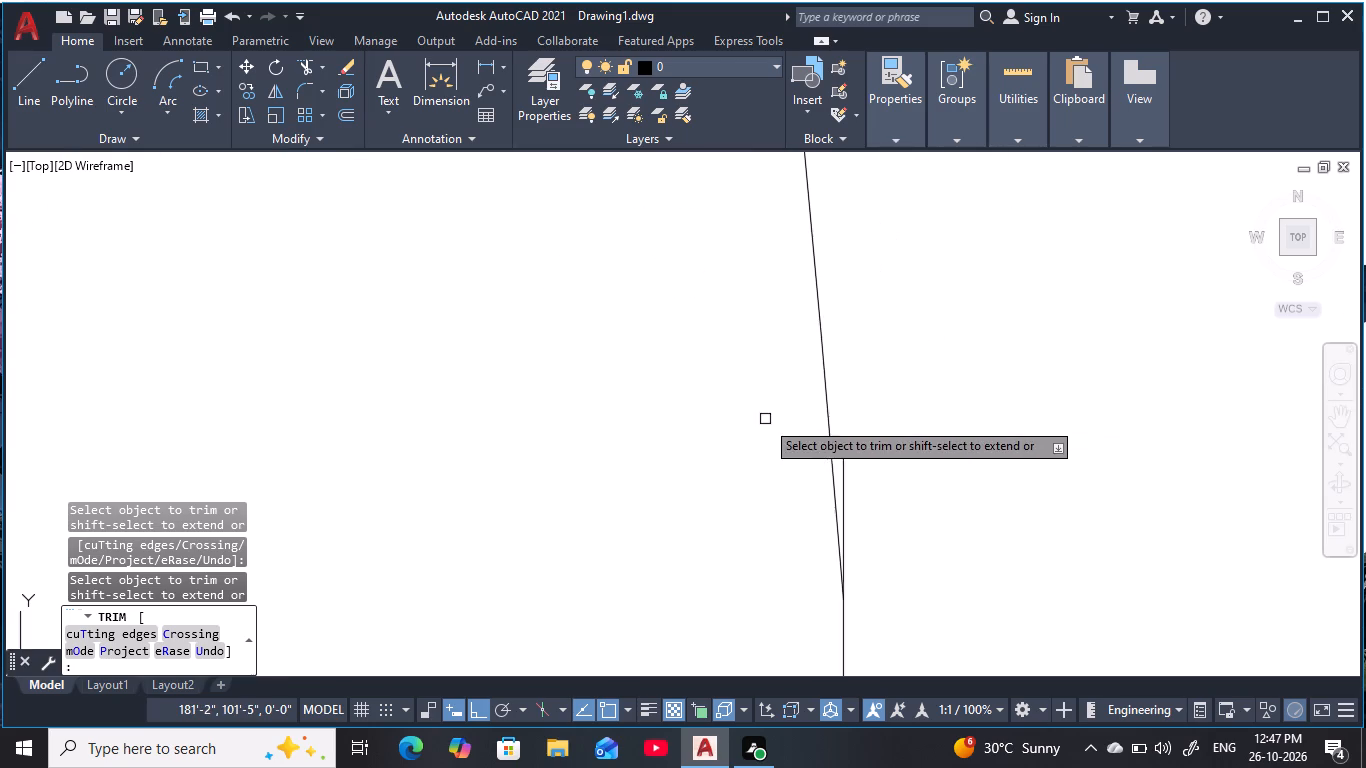
scroll(764, 421, up, 2)
click(961, 464)
click(972, 488)
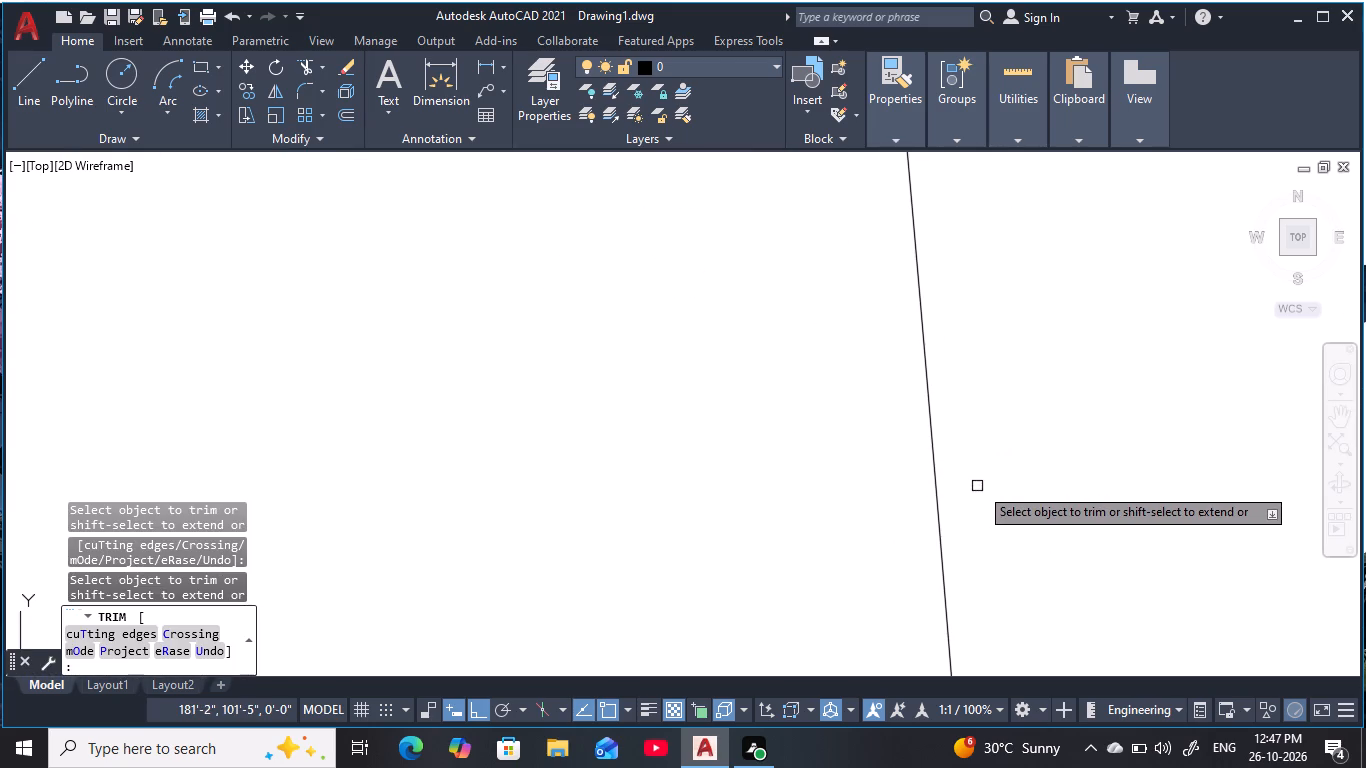
scroll(984, 485, down, 12)
middle_drag(1022, 487, 827, 505)
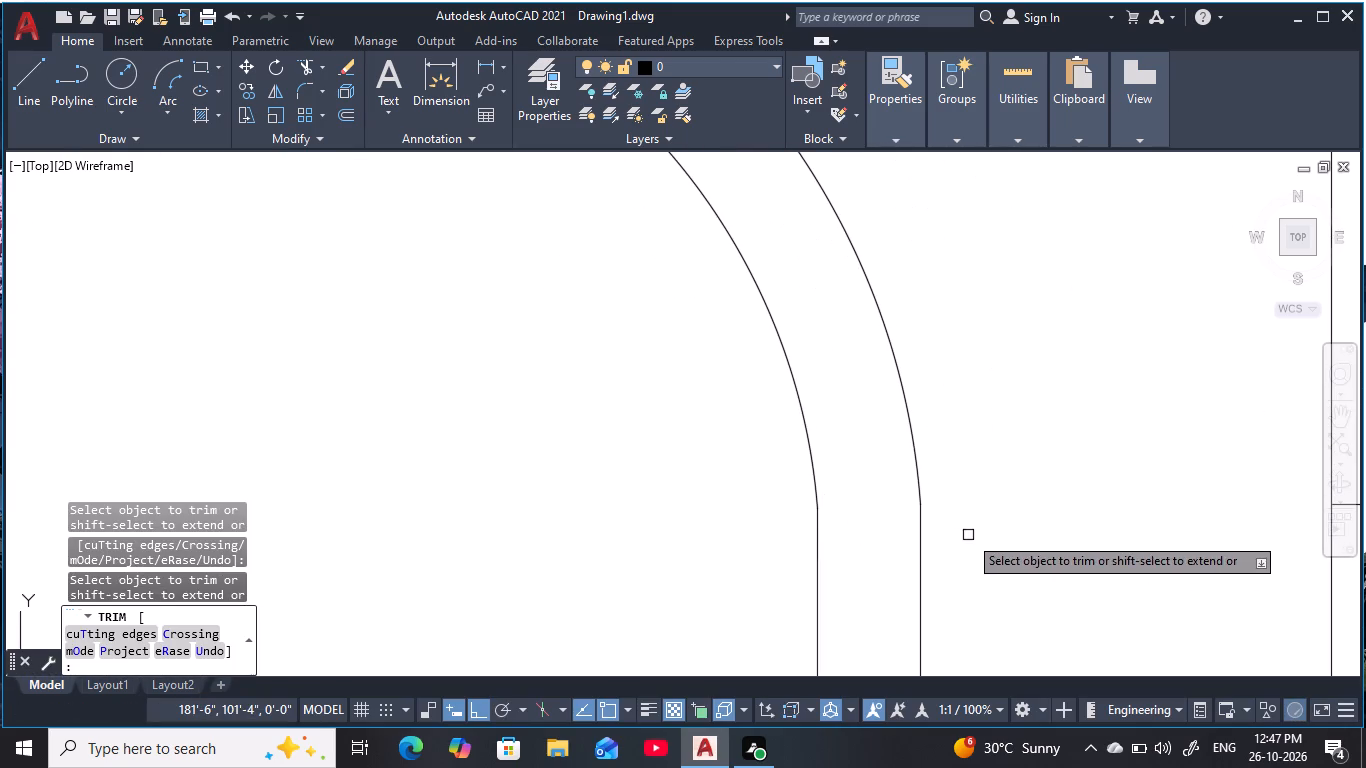
scroll(937, 497, up, 4)
scroll(813, 478, up, 2)
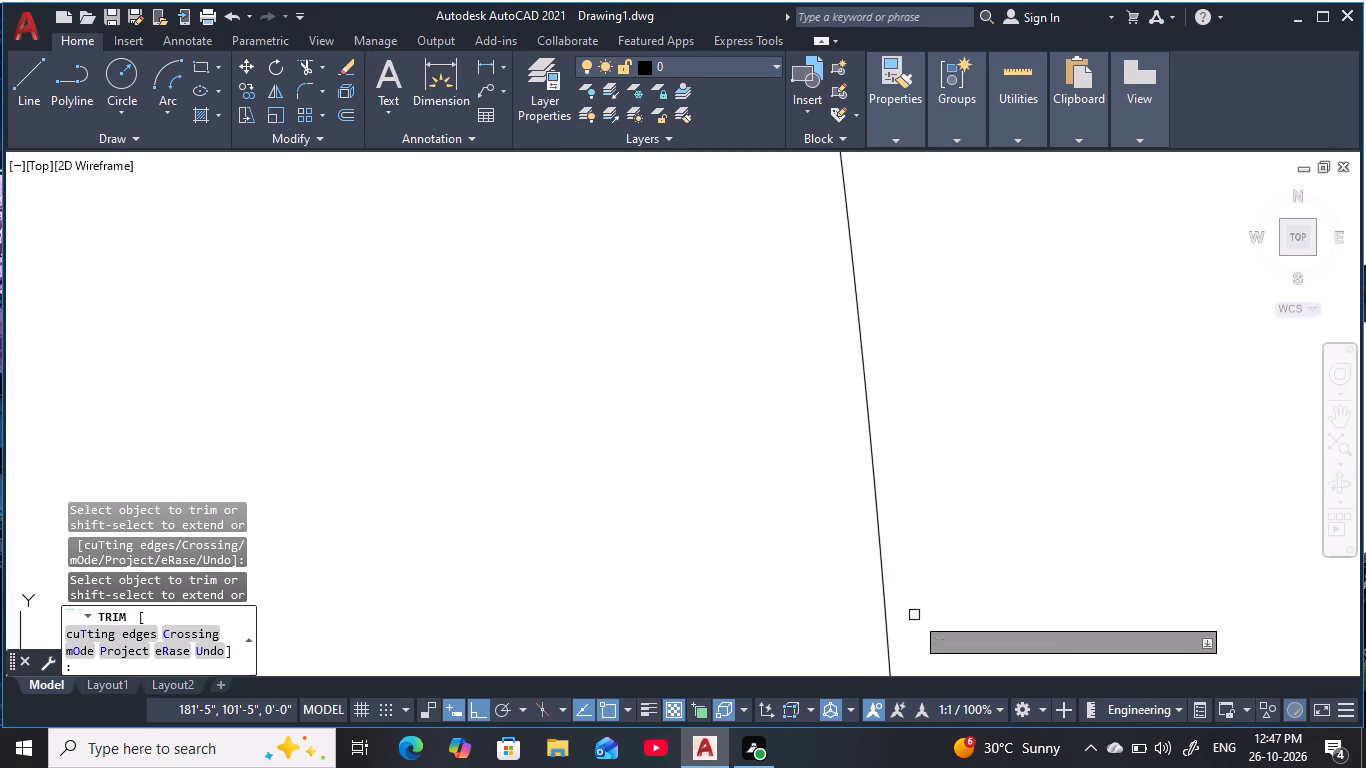
middle_drag(915, 613, 867, 347)
scroll(843, 433, up, 4)
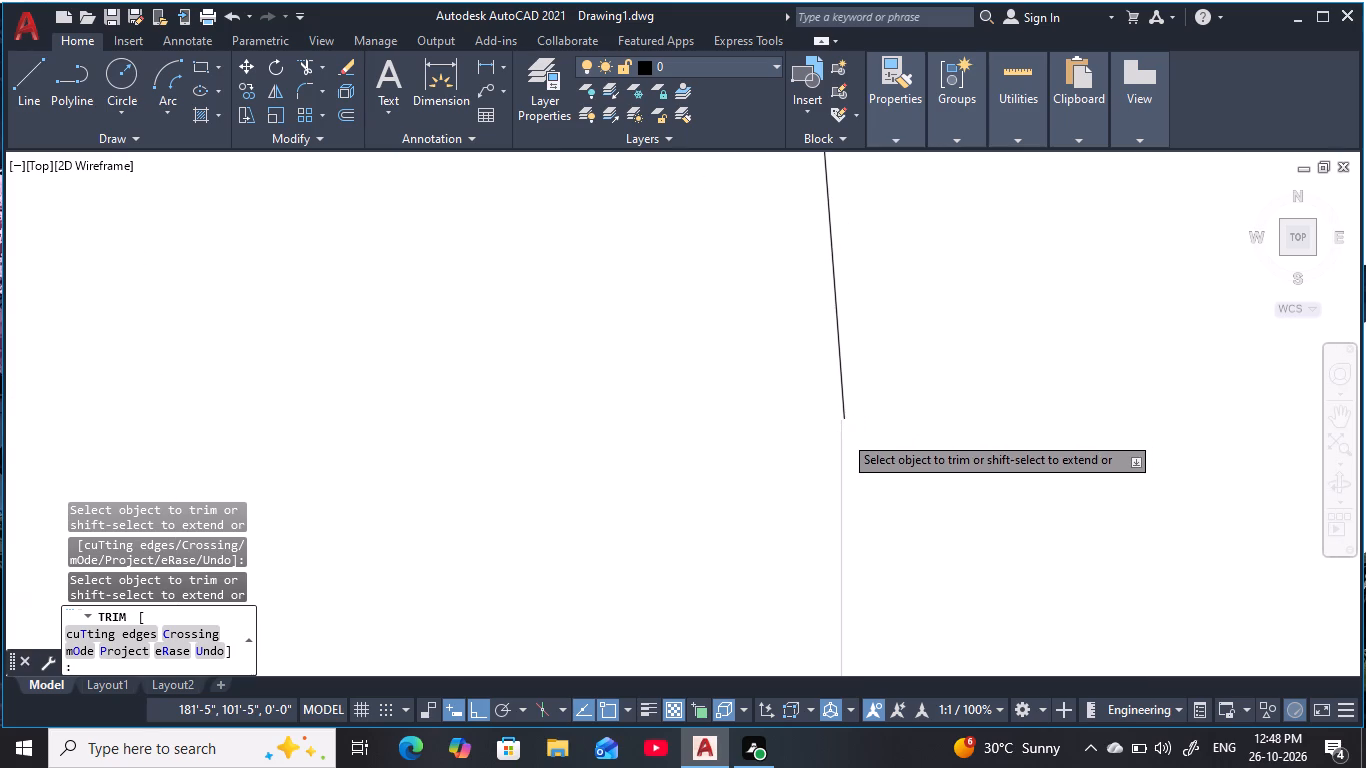
scroll(931, 434, down, 20)
scroll(931, 434, down, 2)
key(Escape)
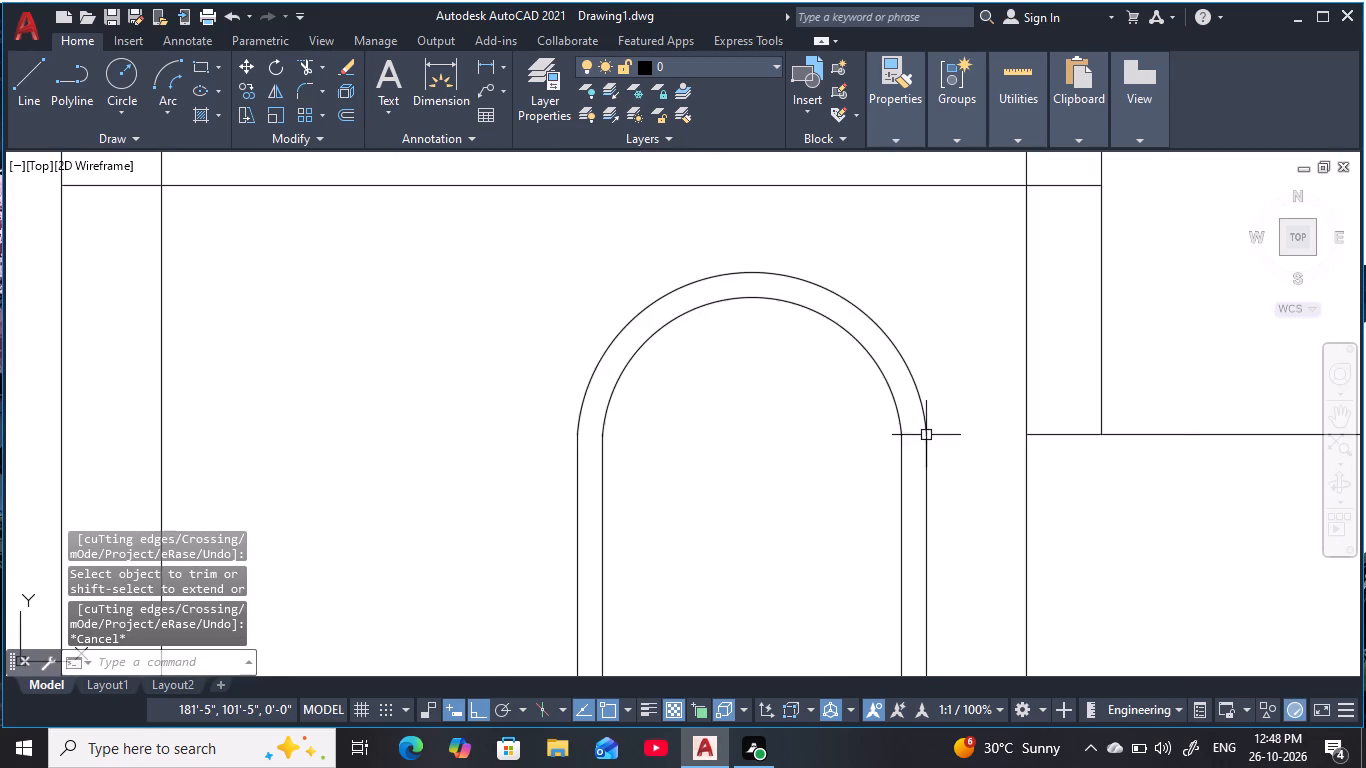
scroll(926, 435, down, 5)
key(Escape)
key(Escape)
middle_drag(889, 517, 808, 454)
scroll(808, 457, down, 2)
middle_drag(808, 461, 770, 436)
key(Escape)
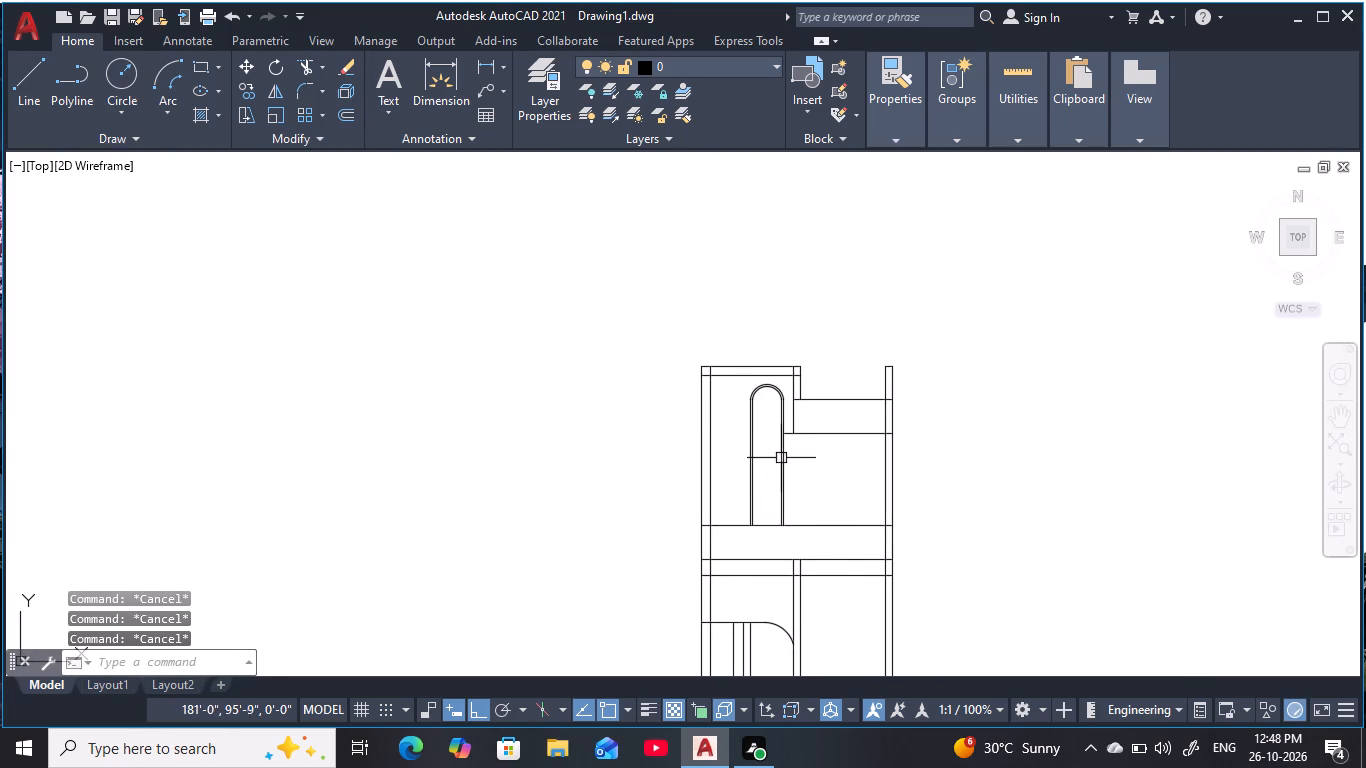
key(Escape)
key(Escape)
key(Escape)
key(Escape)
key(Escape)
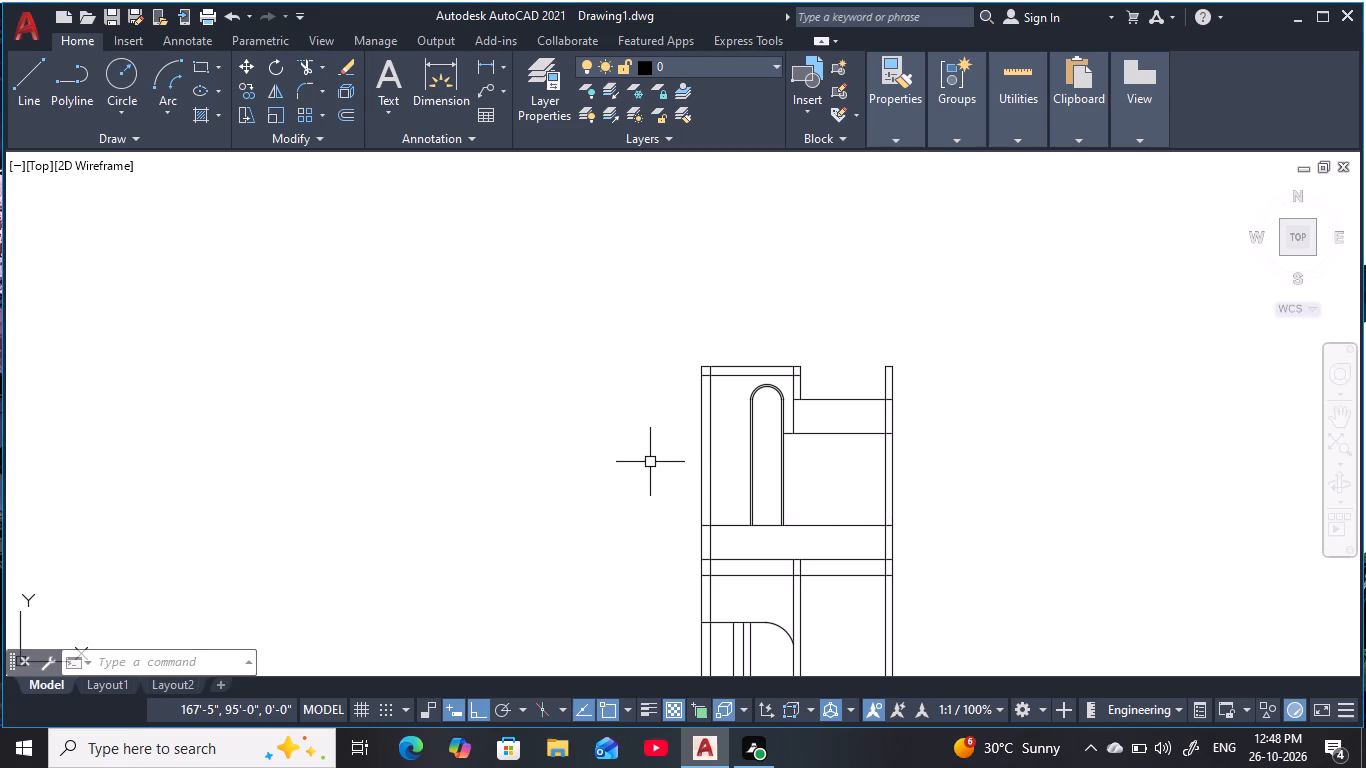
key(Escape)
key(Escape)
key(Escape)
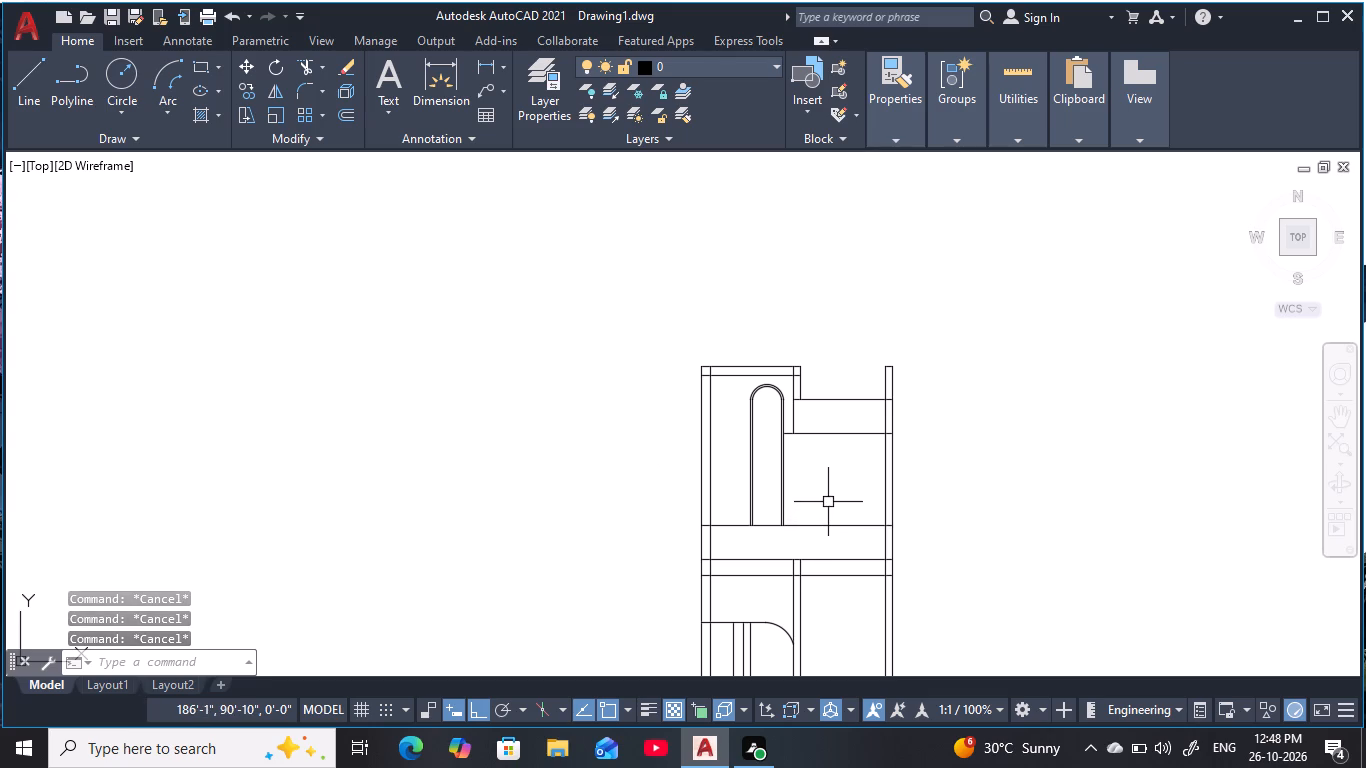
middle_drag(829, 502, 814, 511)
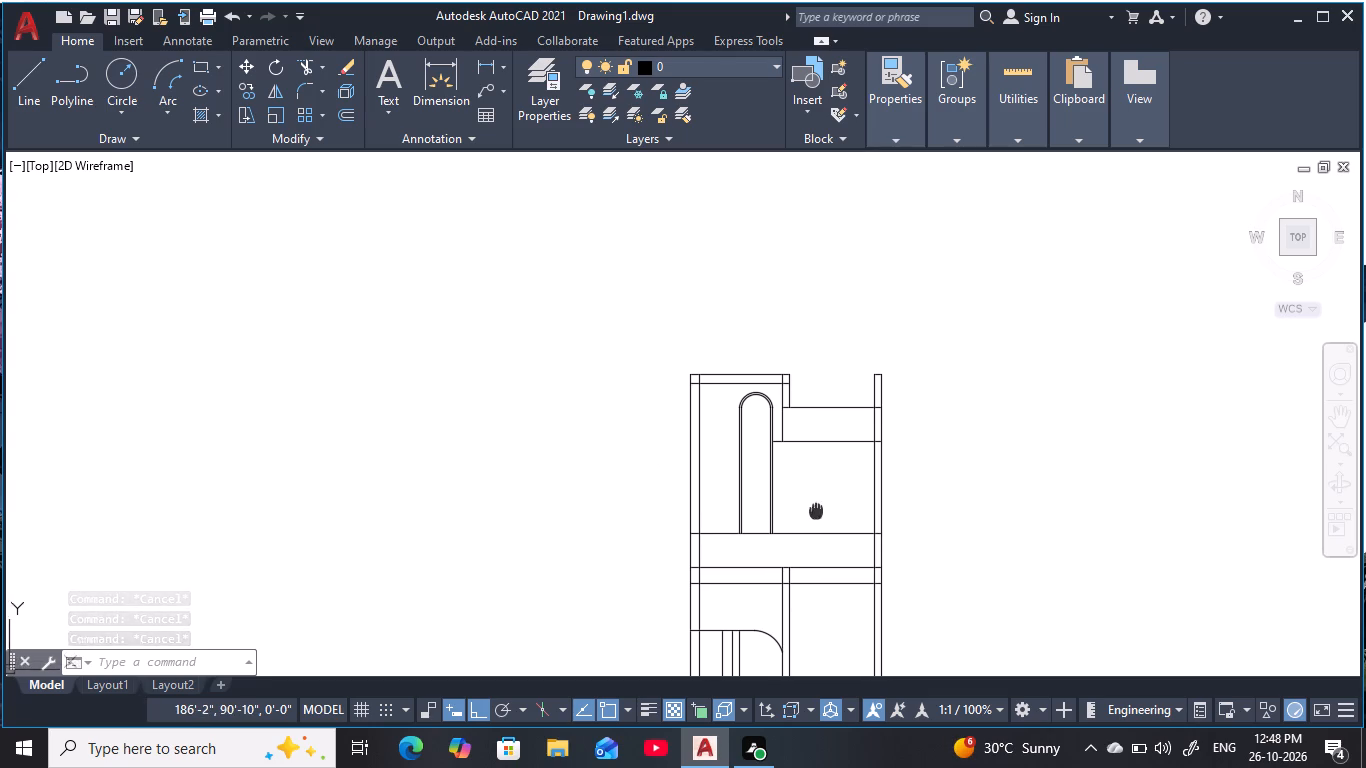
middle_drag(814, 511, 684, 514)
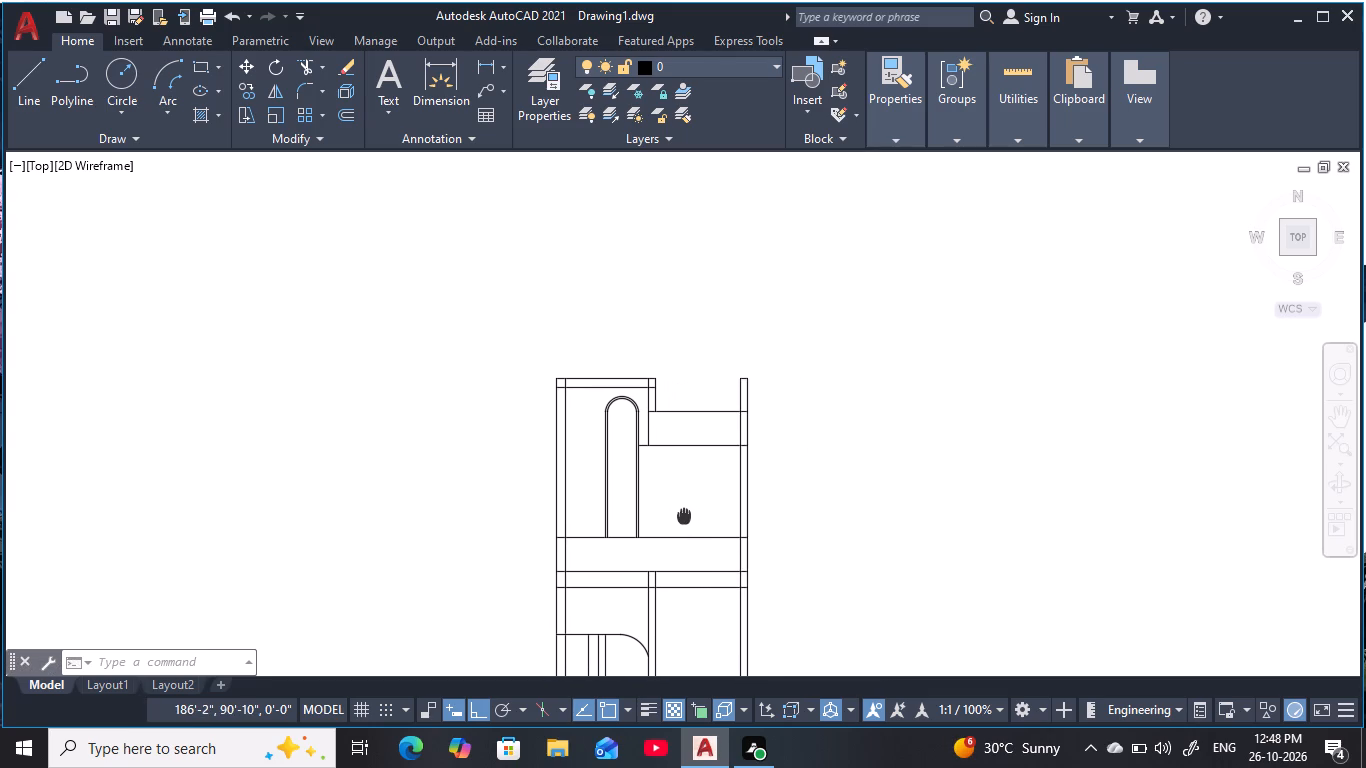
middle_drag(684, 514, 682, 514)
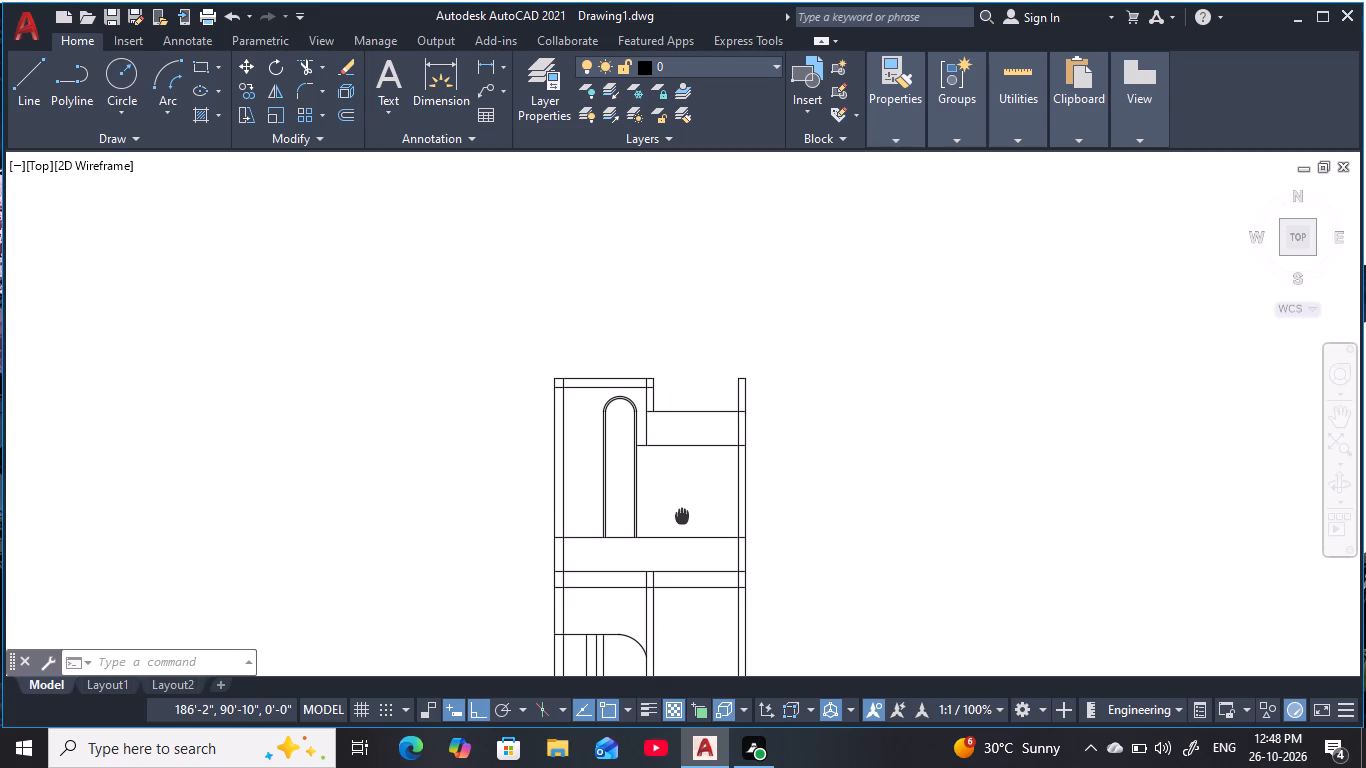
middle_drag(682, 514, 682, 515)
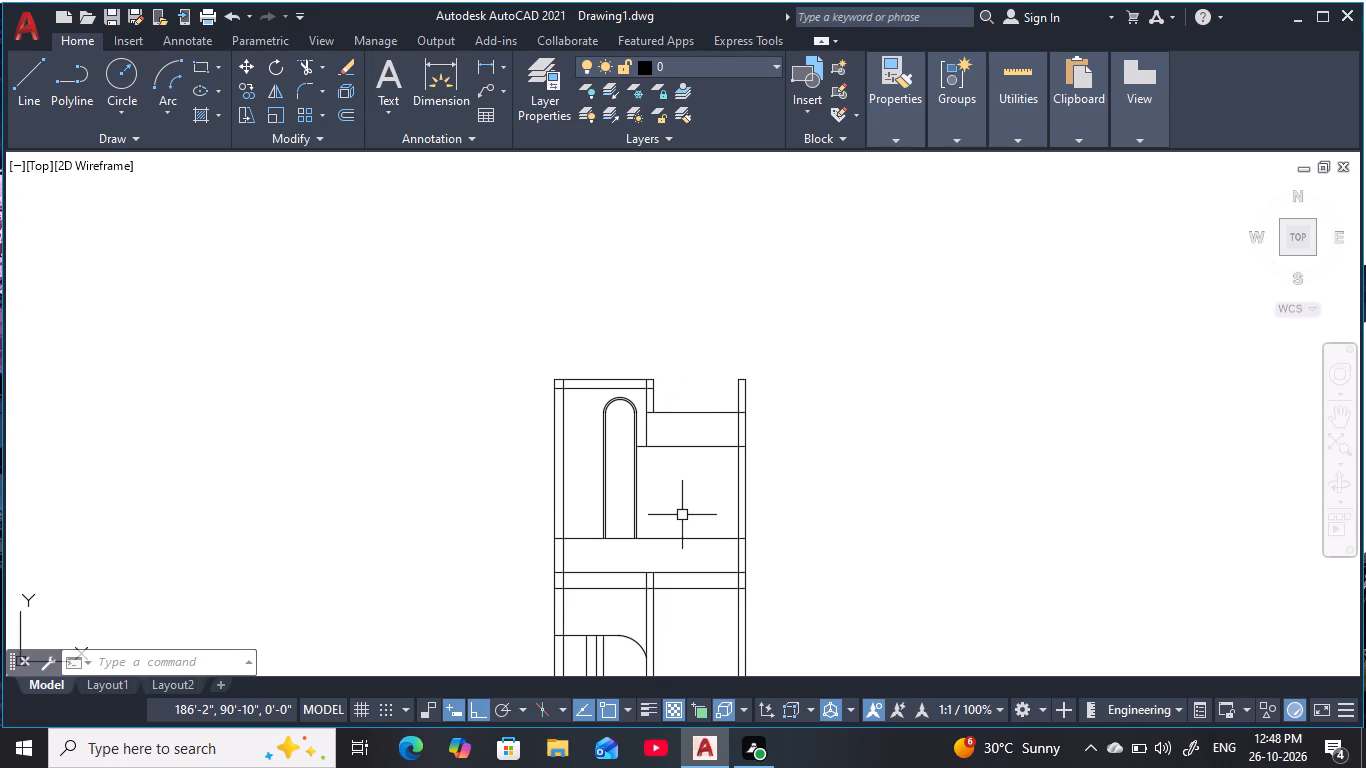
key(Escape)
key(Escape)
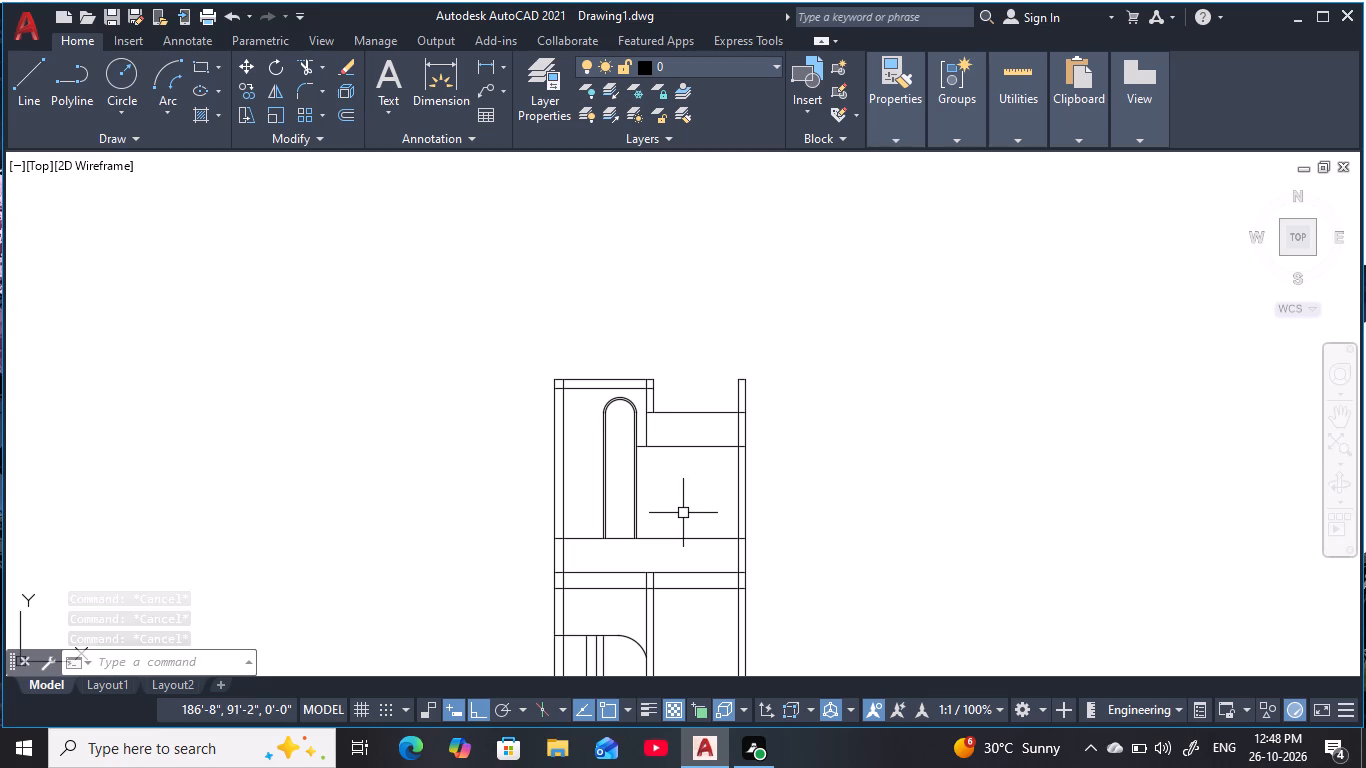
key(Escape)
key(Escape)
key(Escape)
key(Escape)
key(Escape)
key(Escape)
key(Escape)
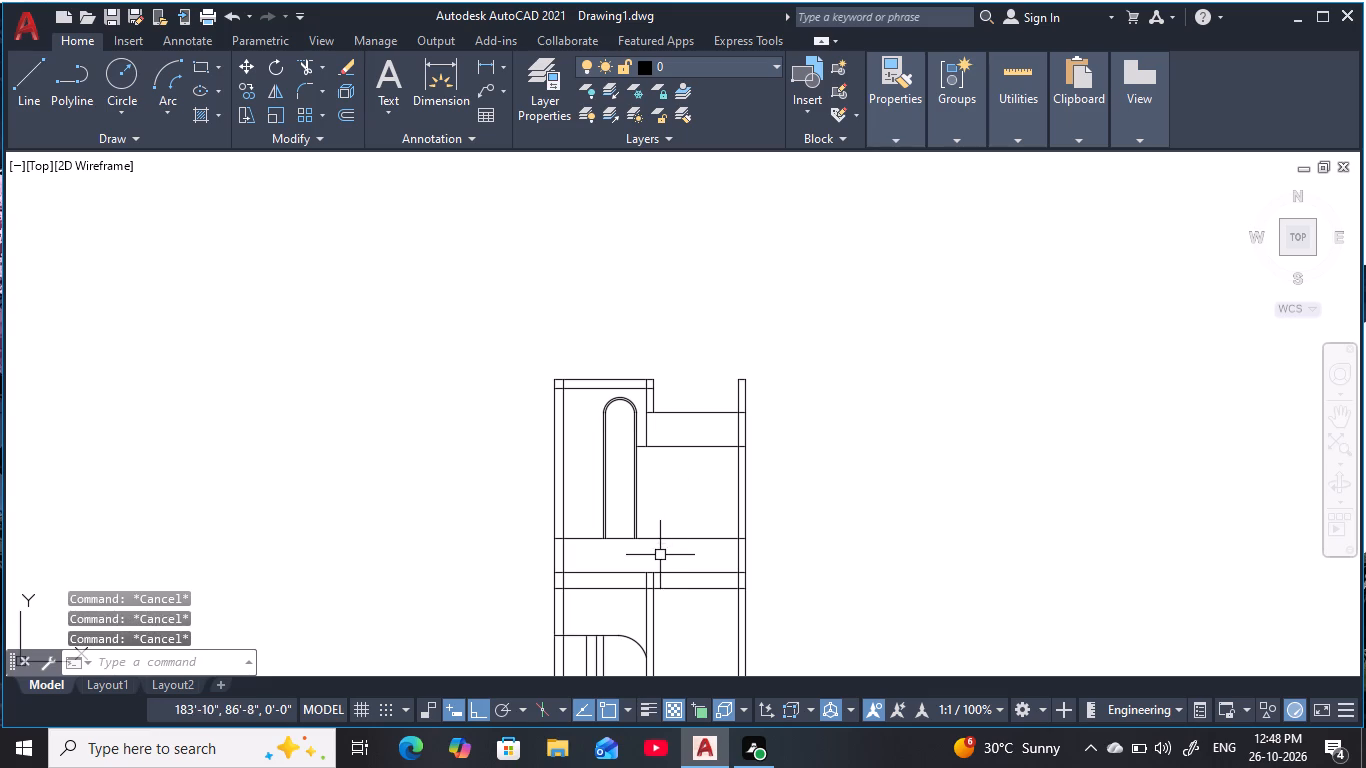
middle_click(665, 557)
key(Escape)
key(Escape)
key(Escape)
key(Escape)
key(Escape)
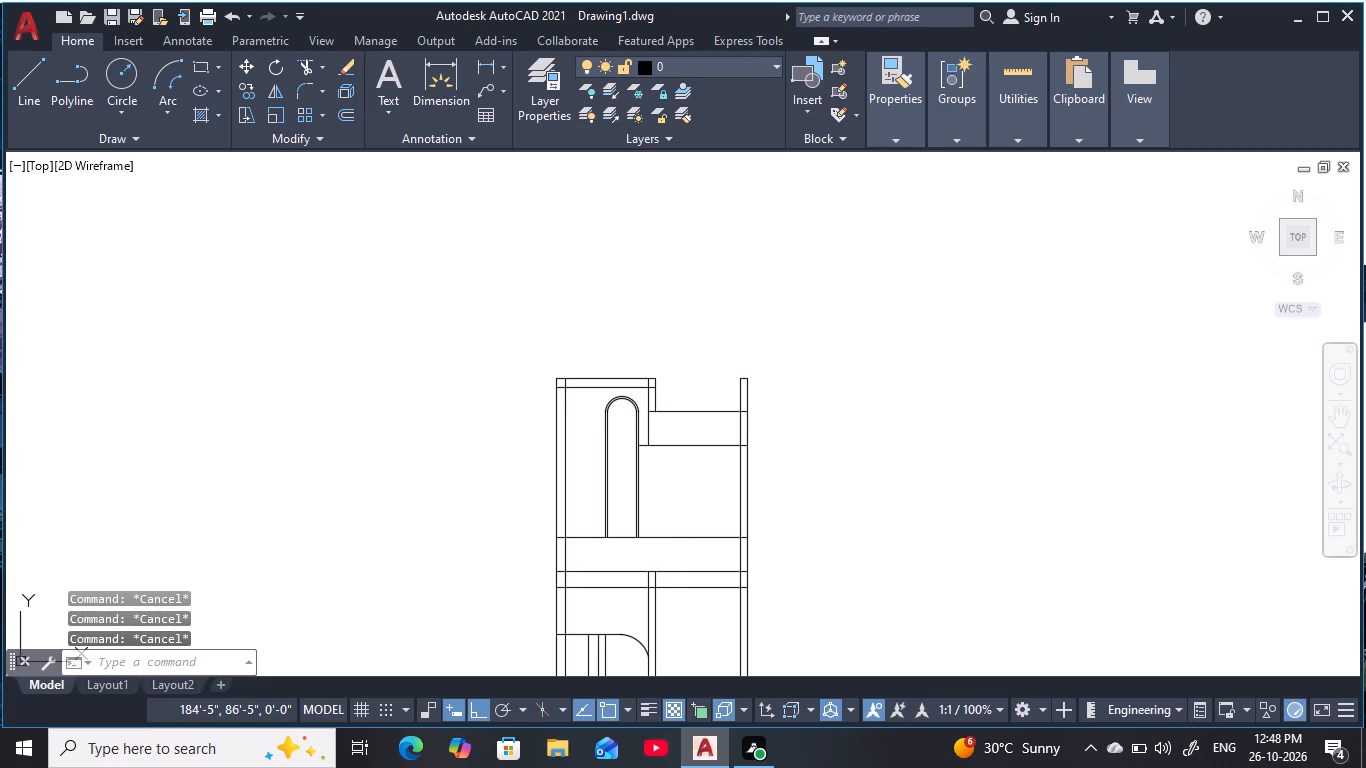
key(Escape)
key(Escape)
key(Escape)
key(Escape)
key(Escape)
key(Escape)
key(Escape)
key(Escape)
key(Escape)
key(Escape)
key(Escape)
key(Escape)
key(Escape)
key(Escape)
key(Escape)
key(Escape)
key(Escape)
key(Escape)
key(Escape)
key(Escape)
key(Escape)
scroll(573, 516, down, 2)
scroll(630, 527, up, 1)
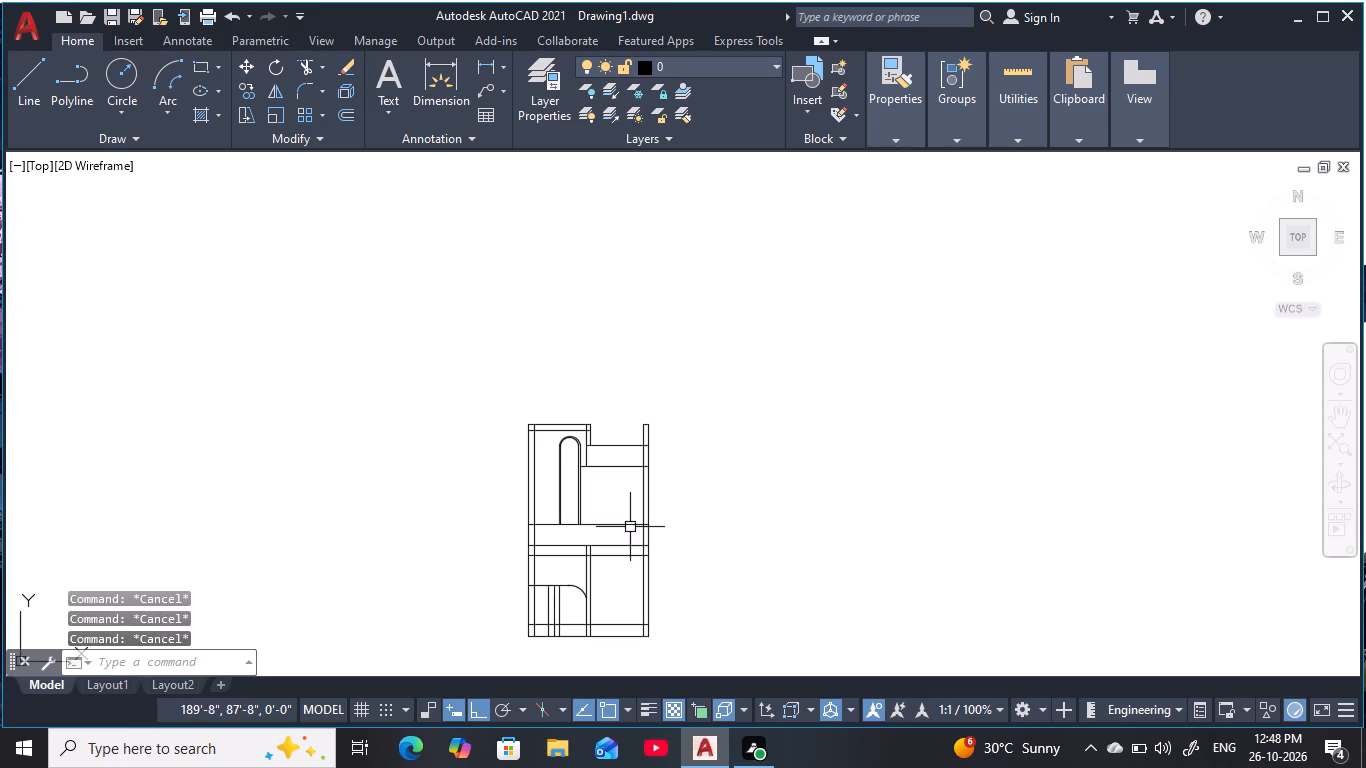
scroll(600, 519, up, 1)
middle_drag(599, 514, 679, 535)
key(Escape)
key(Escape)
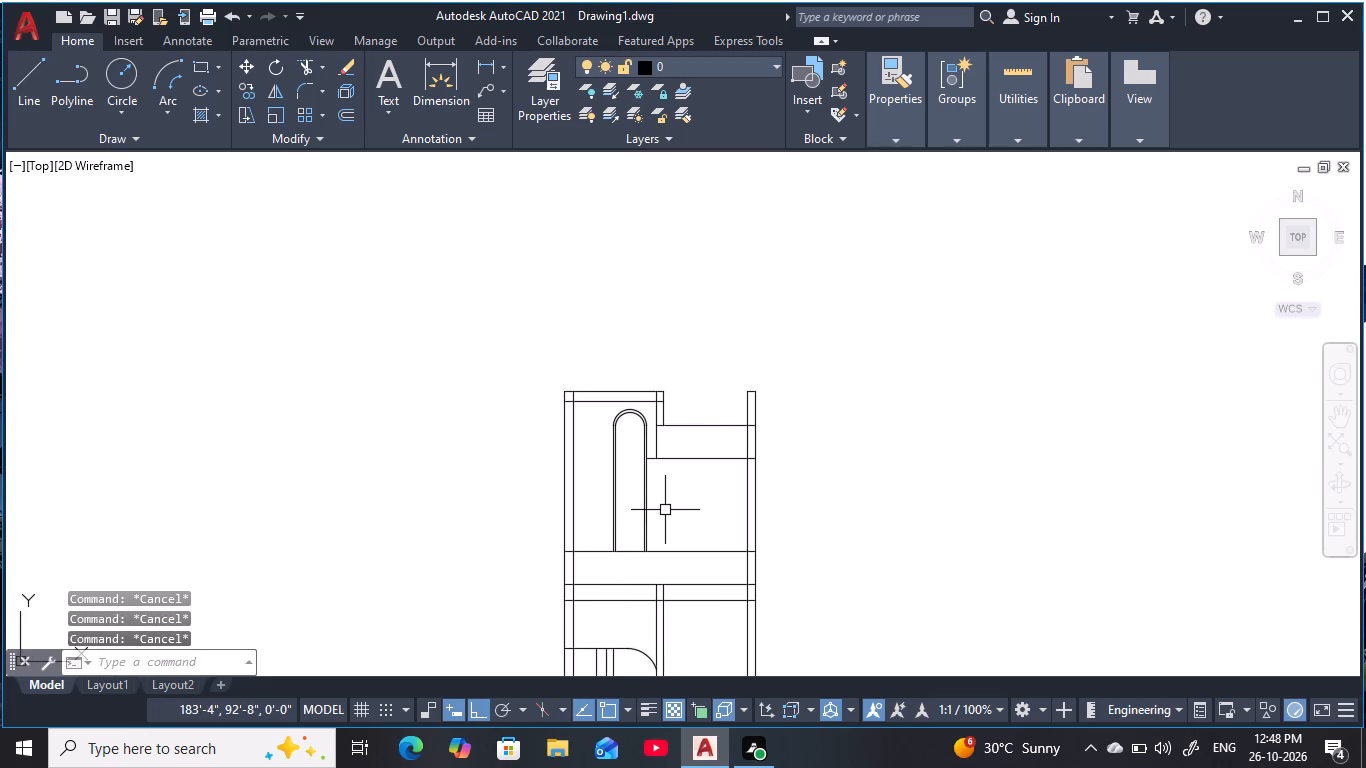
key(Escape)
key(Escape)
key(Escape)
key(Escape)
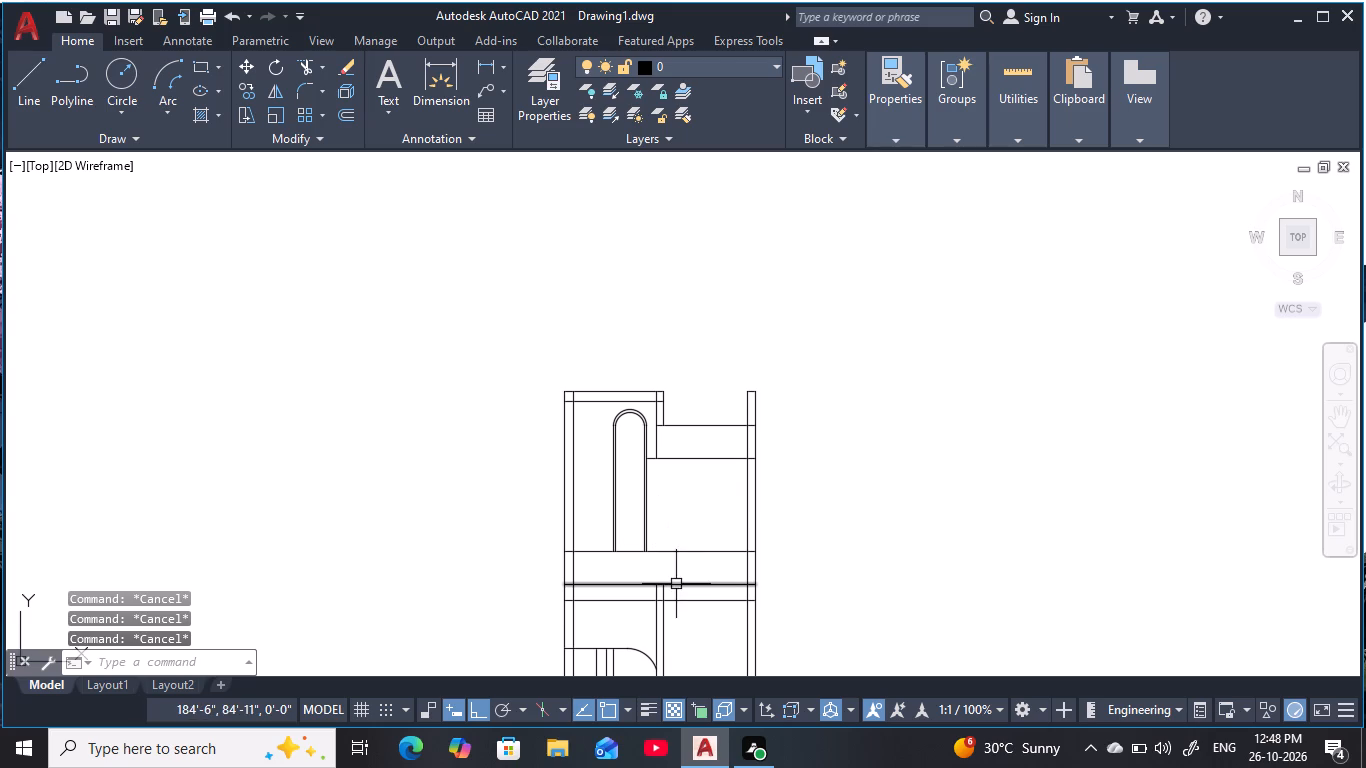
Measure the vertical distance from the bottom line of the band between floors to the top band's lower line.
middle_drag(681, 571, 688, 542)
text(dli)
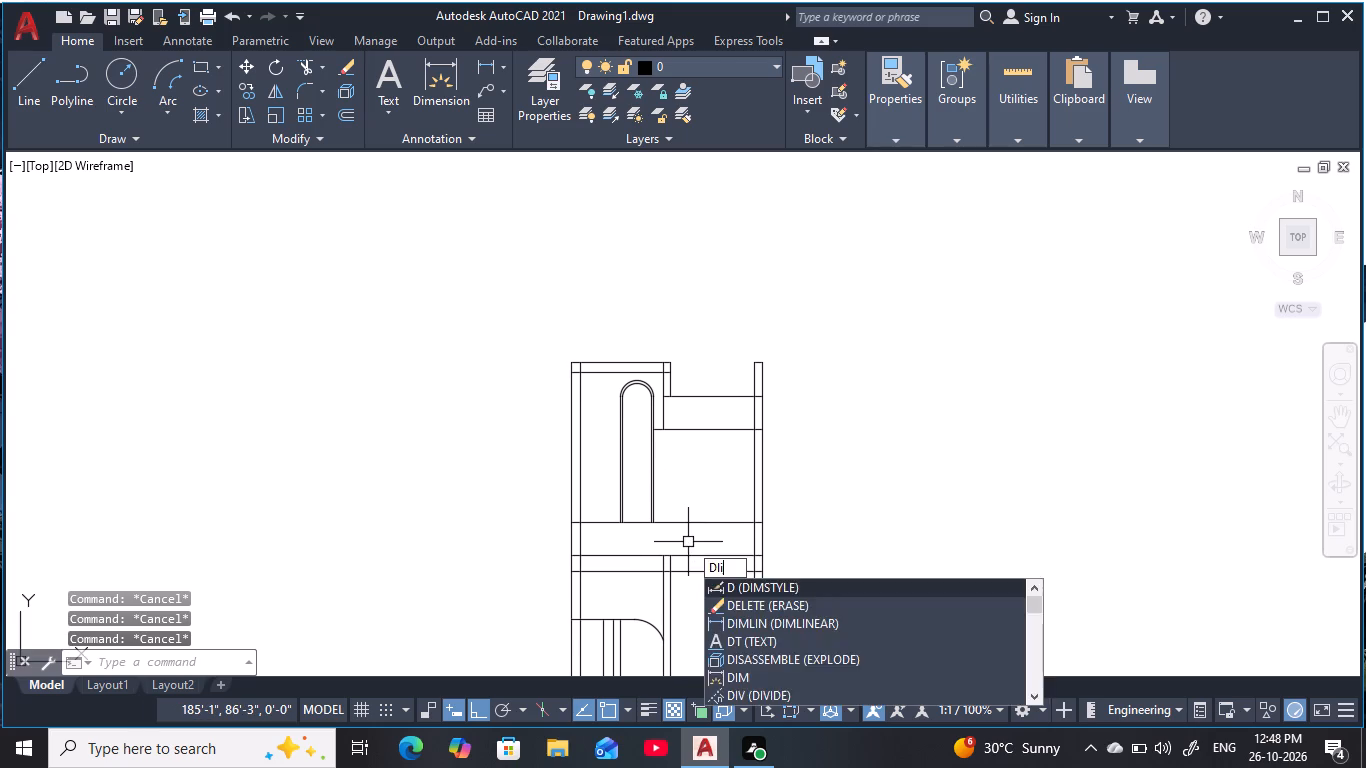
key(space)
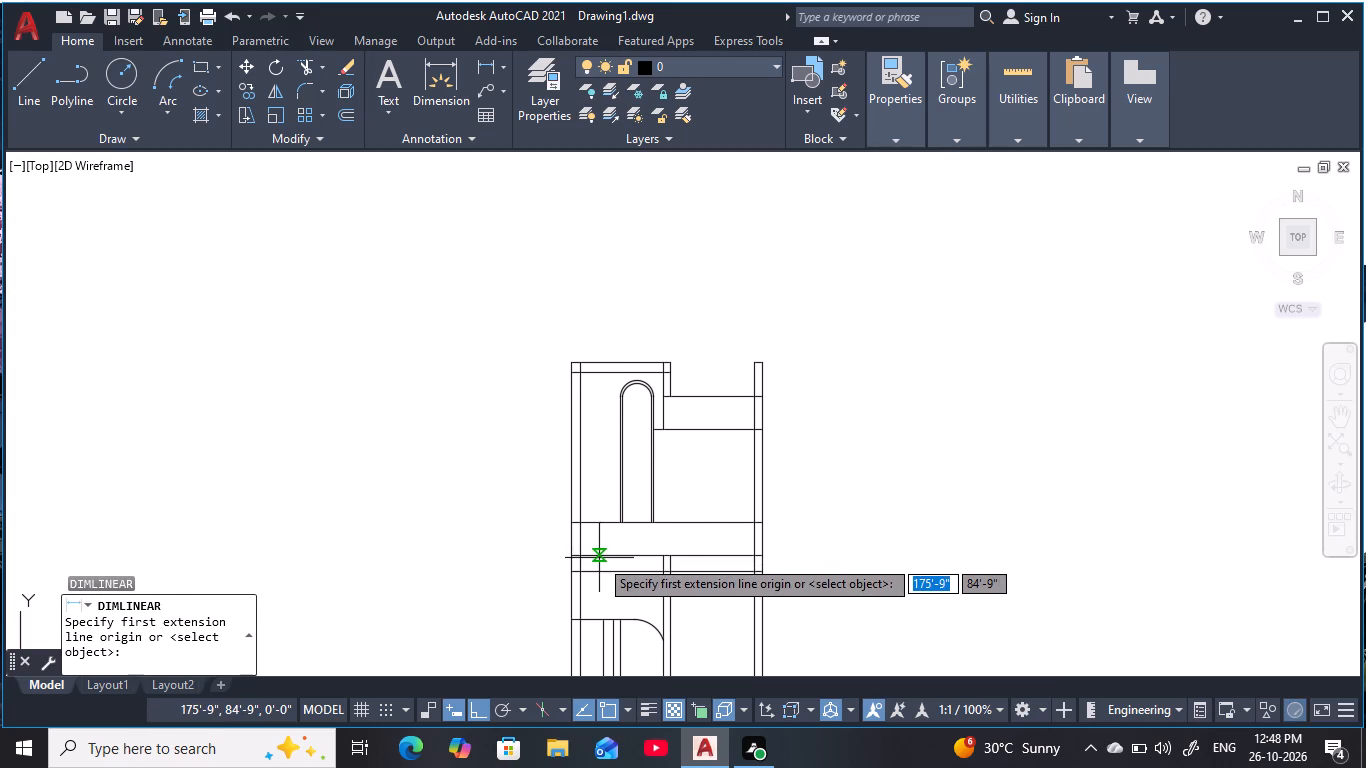
click(599, 558)
click(602, 376)
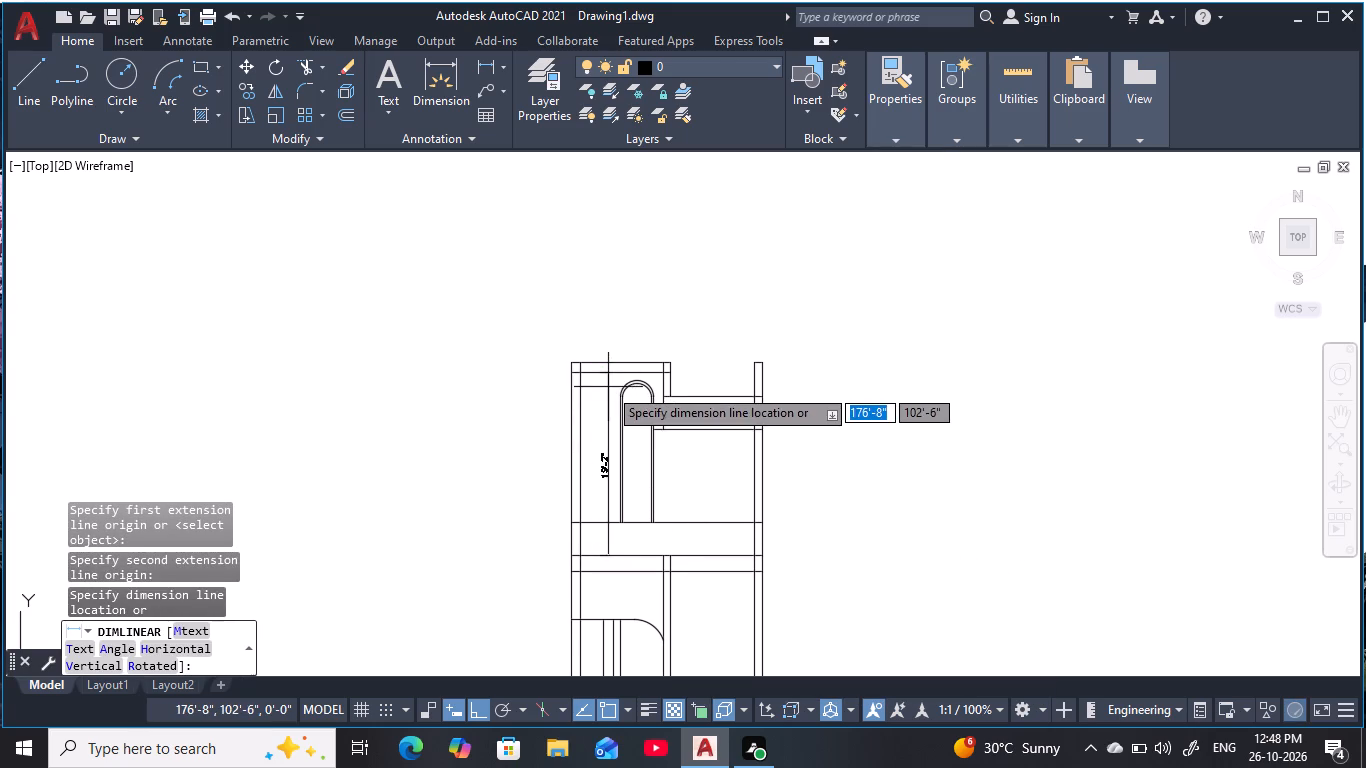
scroll(608, 387, up, 2)
scroll(608, 387, down, 3)
key(Escape)
key(Escape)
key(Escape)
key(Escape)
key(Escape)
key(Escape)
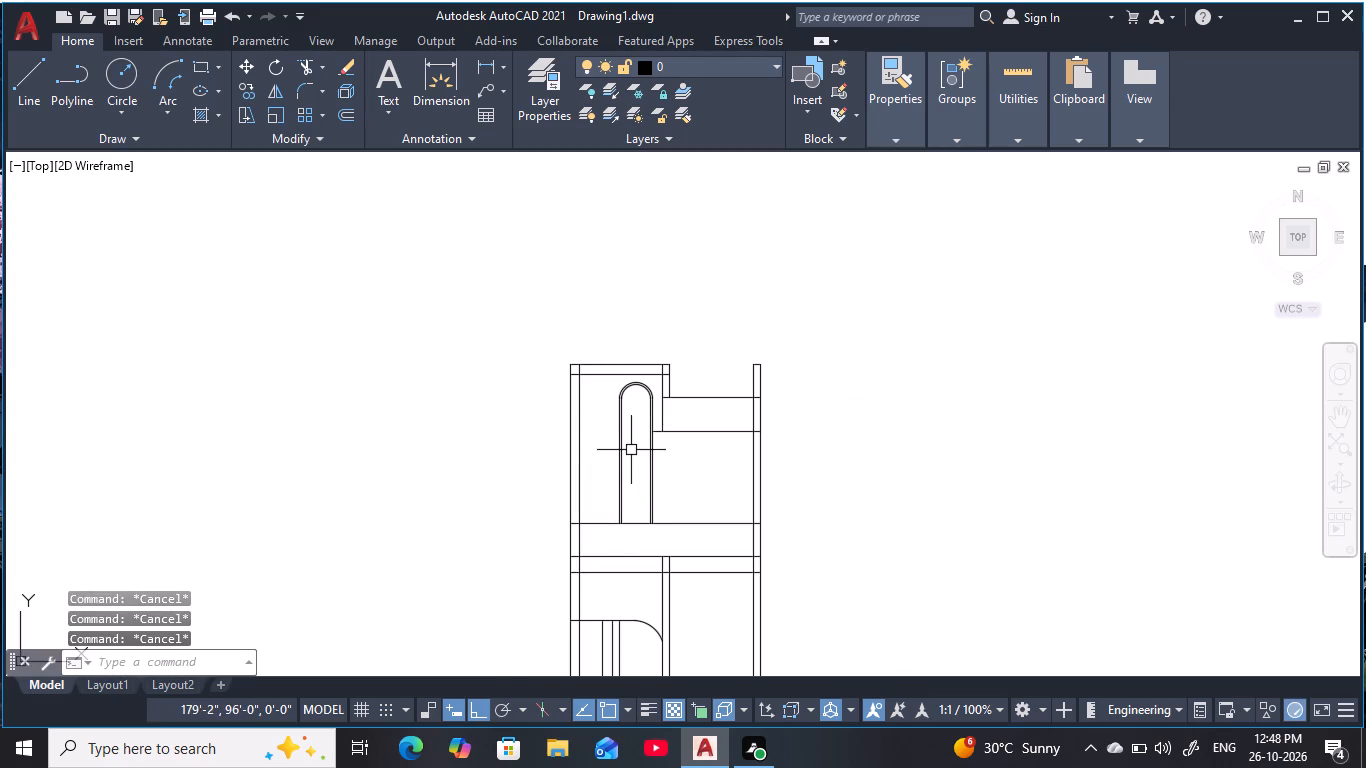
key(Escape)
key(Escape)
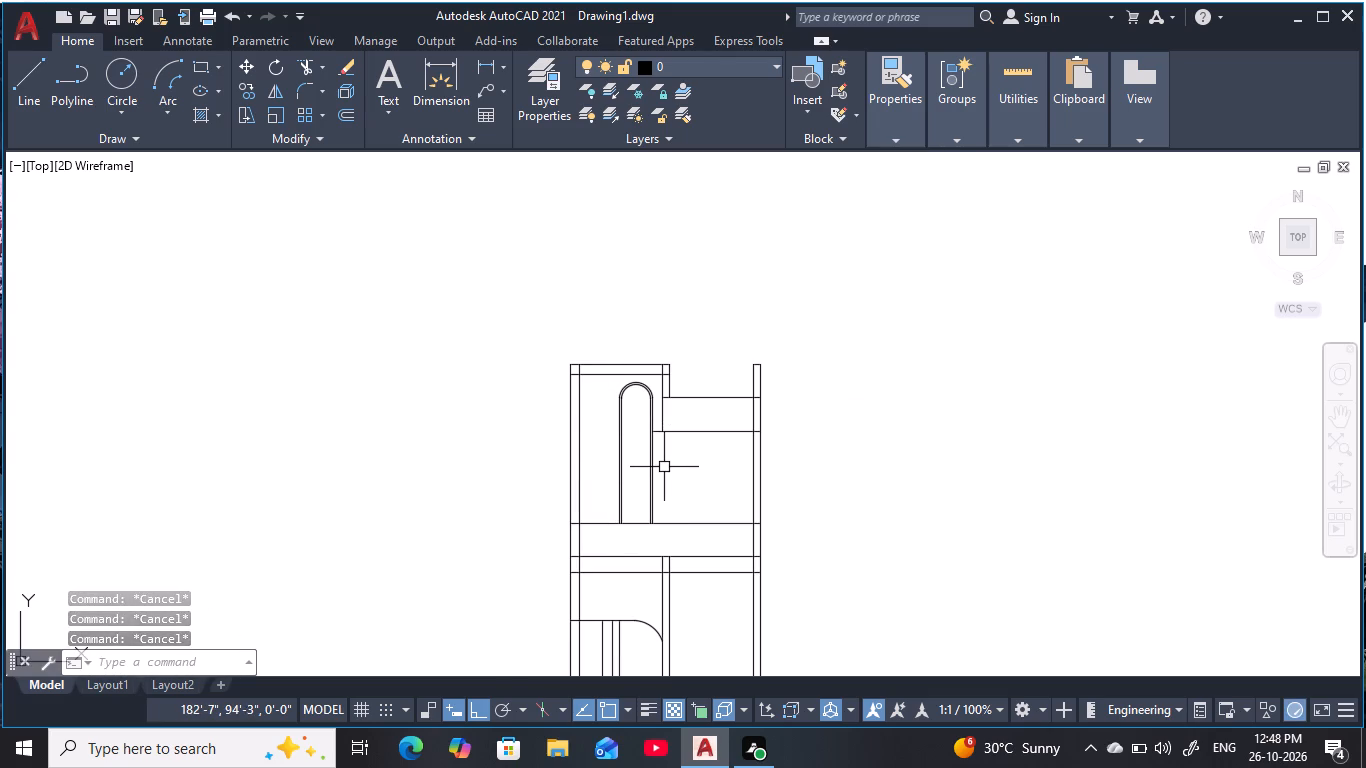
key(Escape)
key(Escape)
key(Escape)
key(Escape)
key(Escape)
Offset the upper line of the band between the floors upward by 3'6".
middle_drag(689, 493, 691, 498)
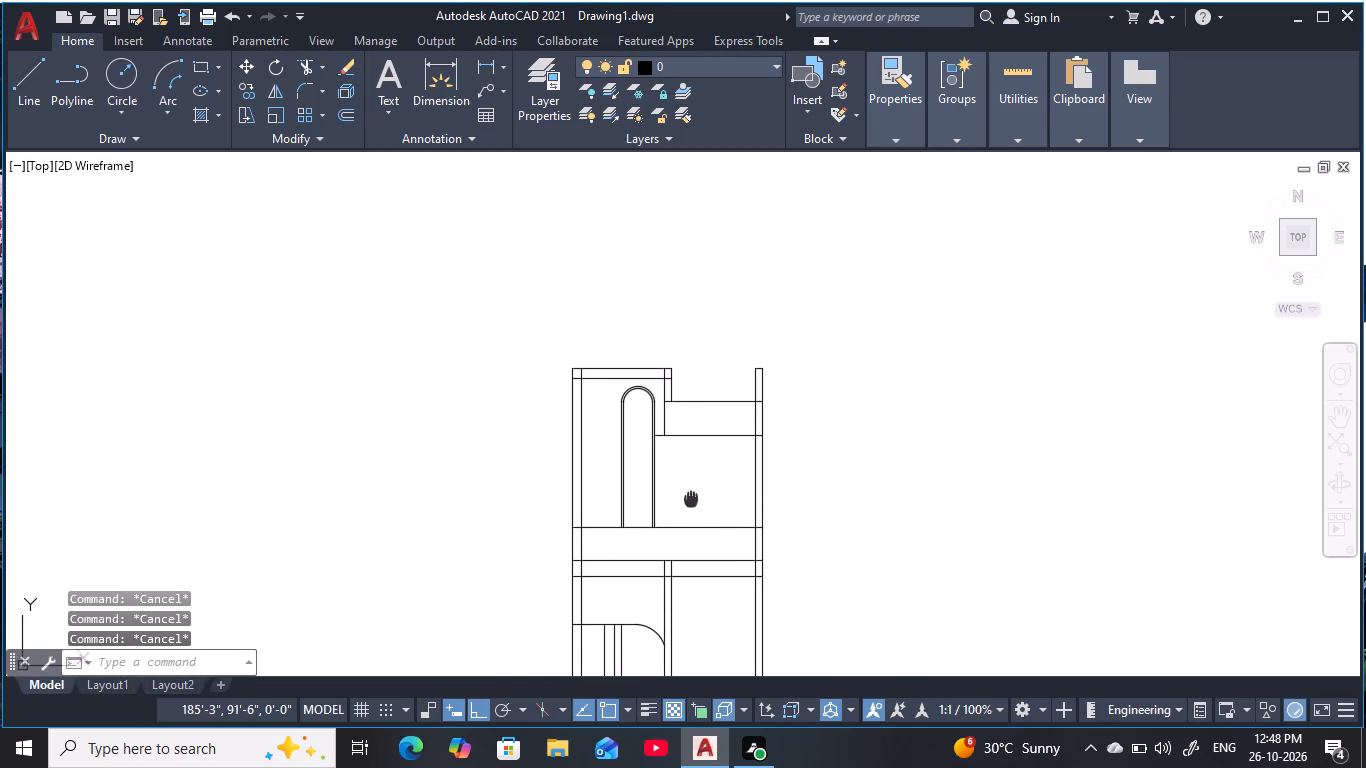
middle_drag(691, 498, 677, 529)
key(Escape)
key(Escape)
key(Escape)
key(Escape)
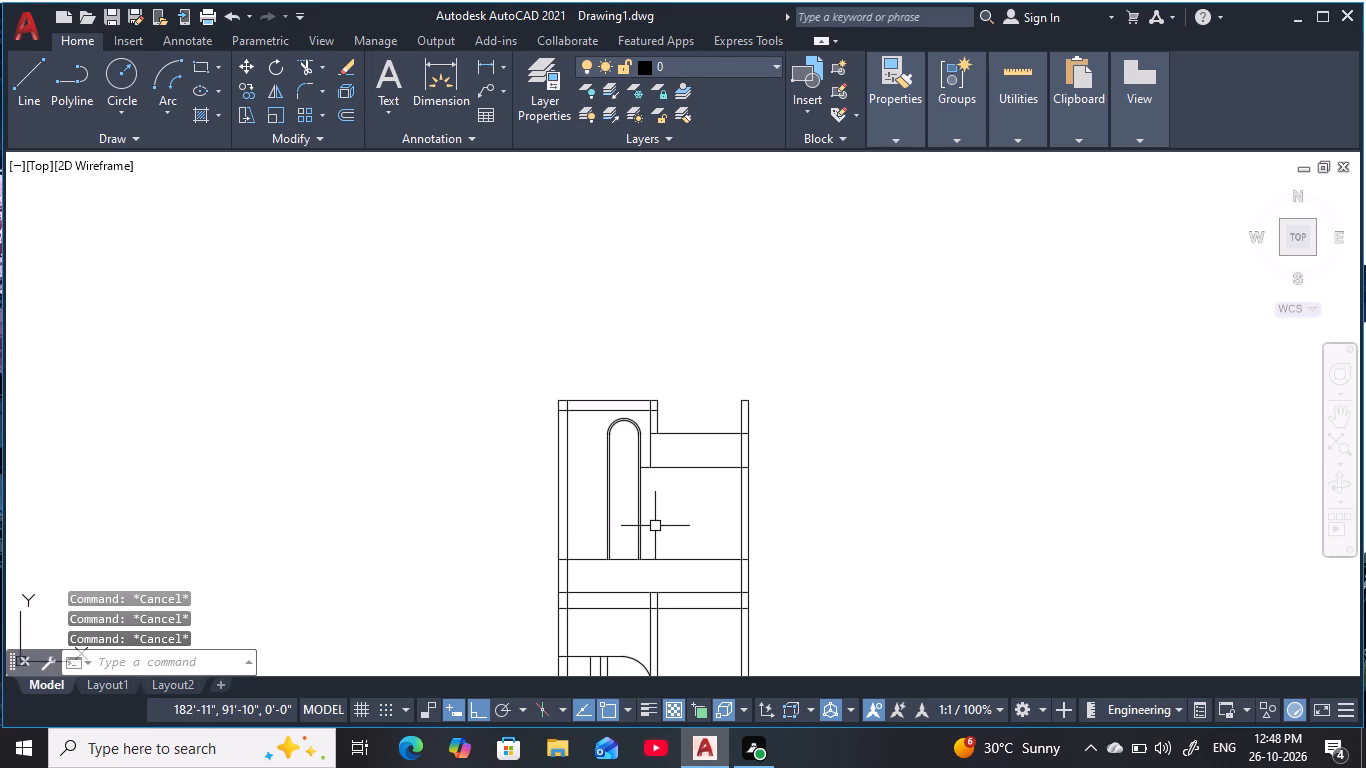
text(o)
key(space)
text(3')
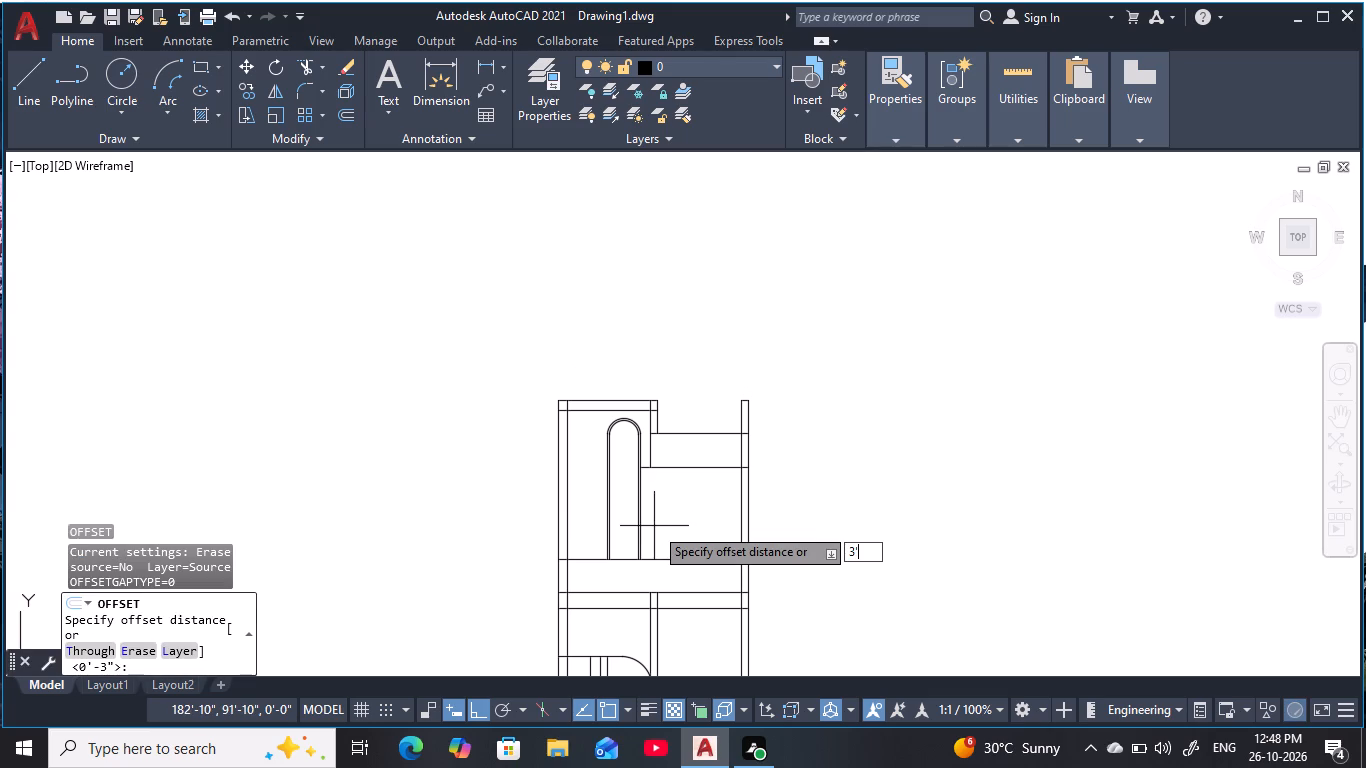
text(6)
key(space)
click(652, 555)
click(654, 558)
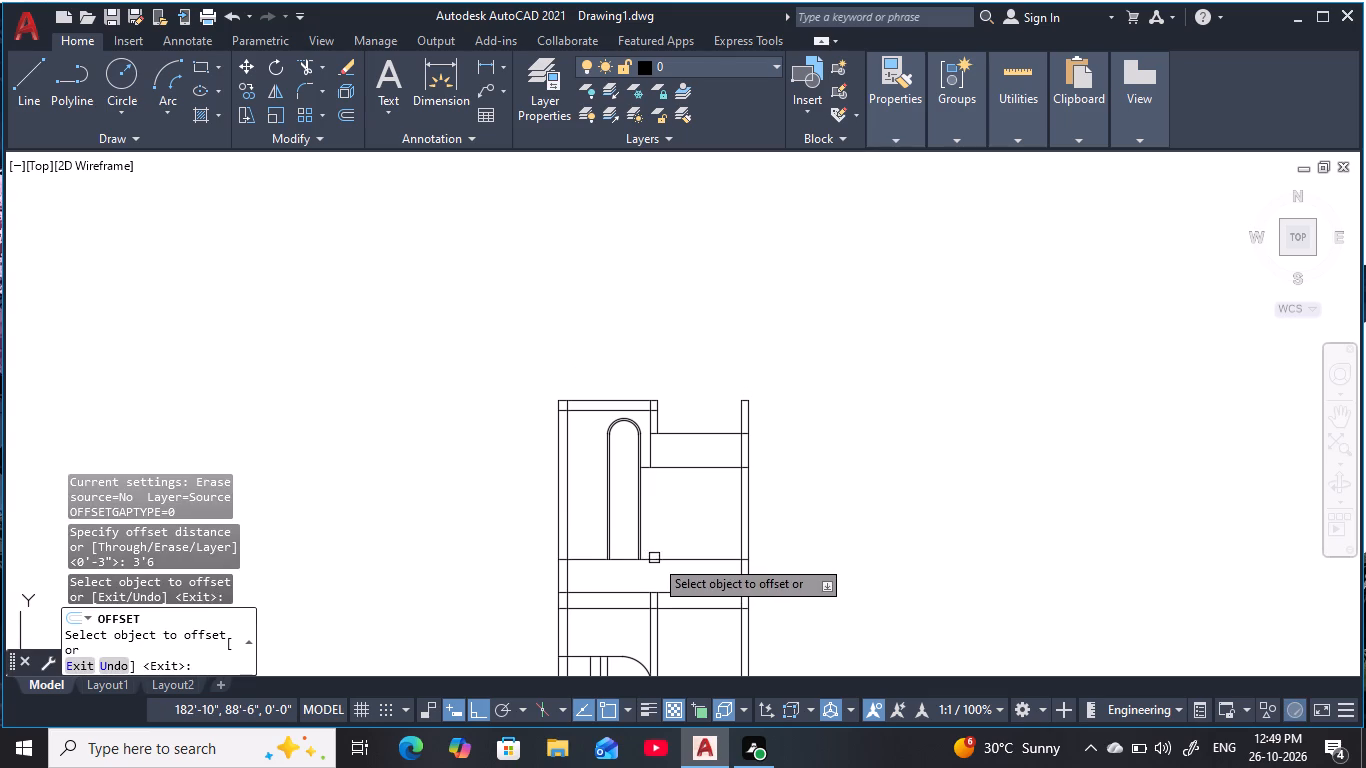
click(668, 492)
key(Escape)
key(Escape)
key(Escape)
key(Escape)
key(Escape)
key(Escape)
middle_drag(679, 518, 687, 497)
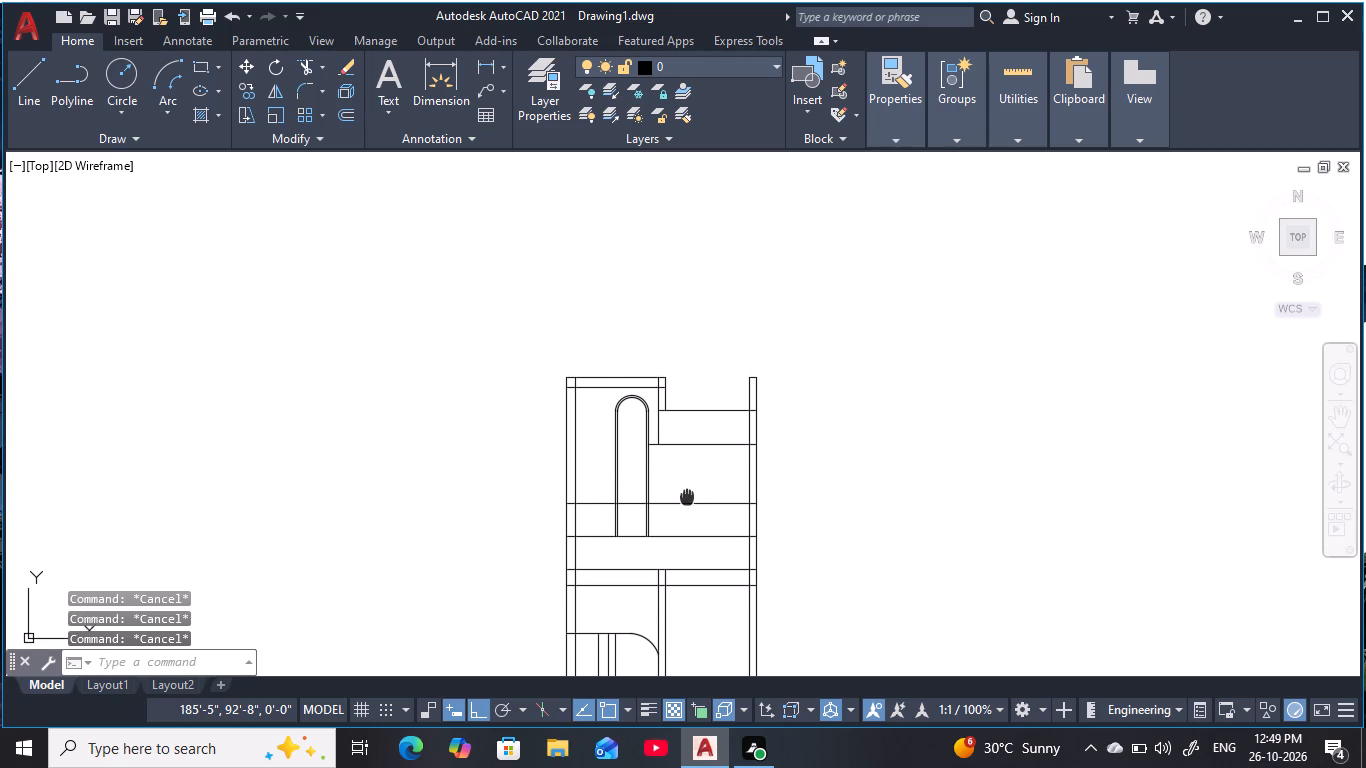
middle_drag(687, 497, 687, 500)
key(Escape)
key(Escape)
key(Escape)
Move the upper floor arch's inner and outer arcs straight down about 2'-11" along its vertical lines.
scroll(646, 412, up, 3)
middle_click(632, 419)
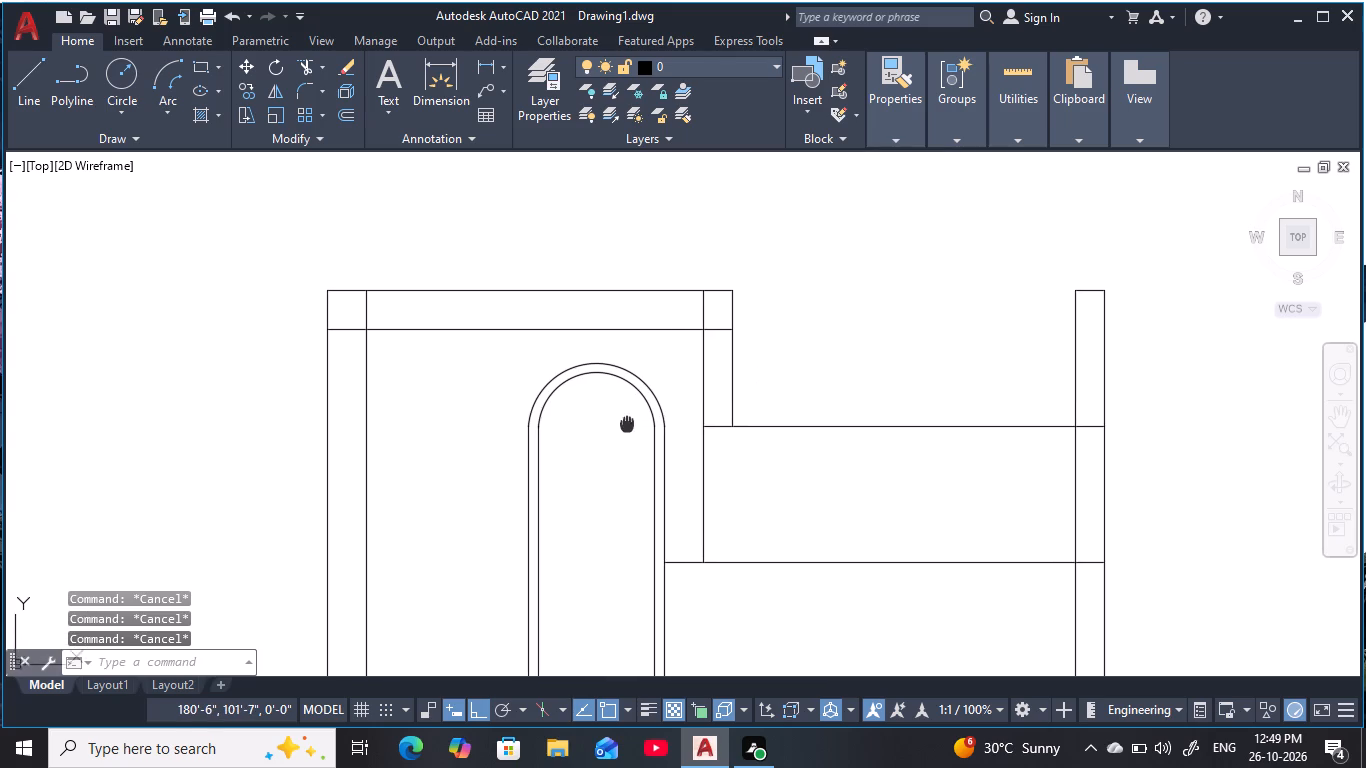
click(497, 367)
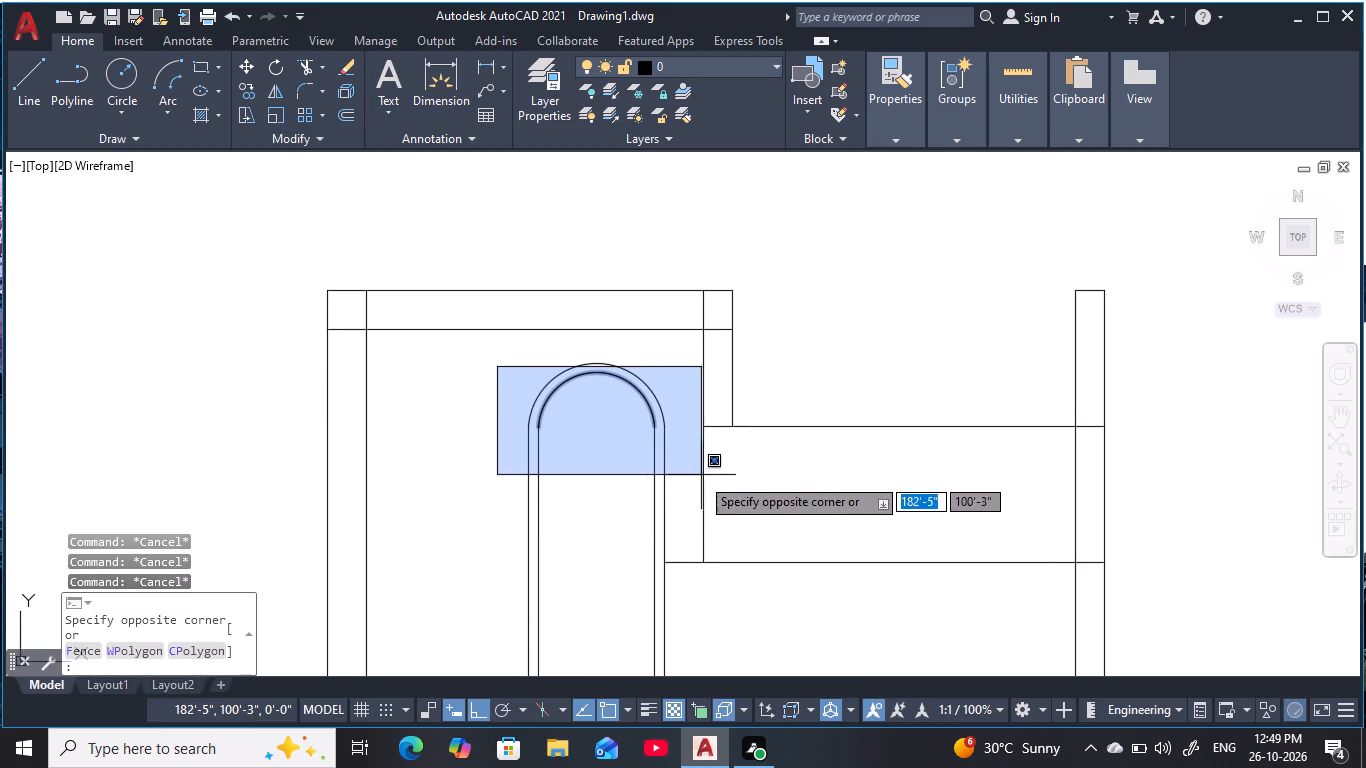
key(Escape)
click(490, 352)
click(691, 477)
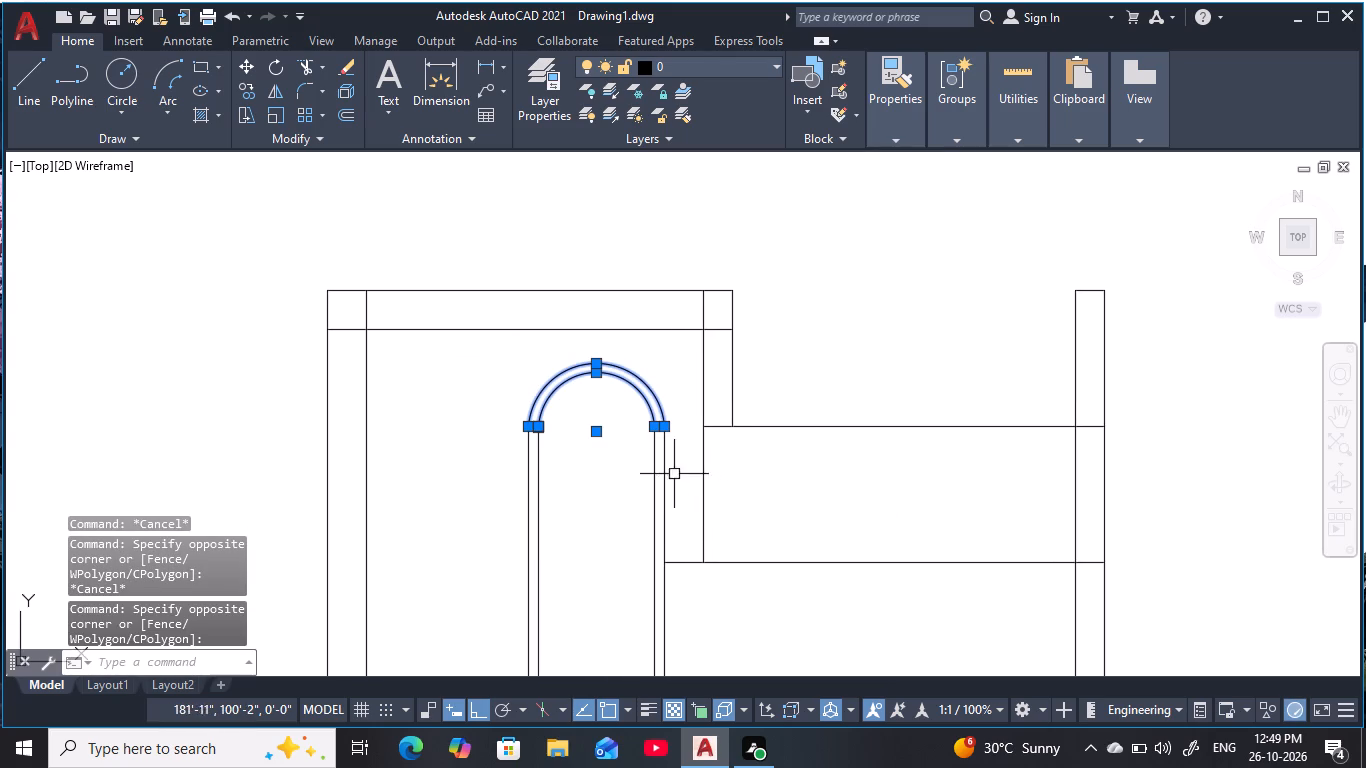
key(m)
key(space)
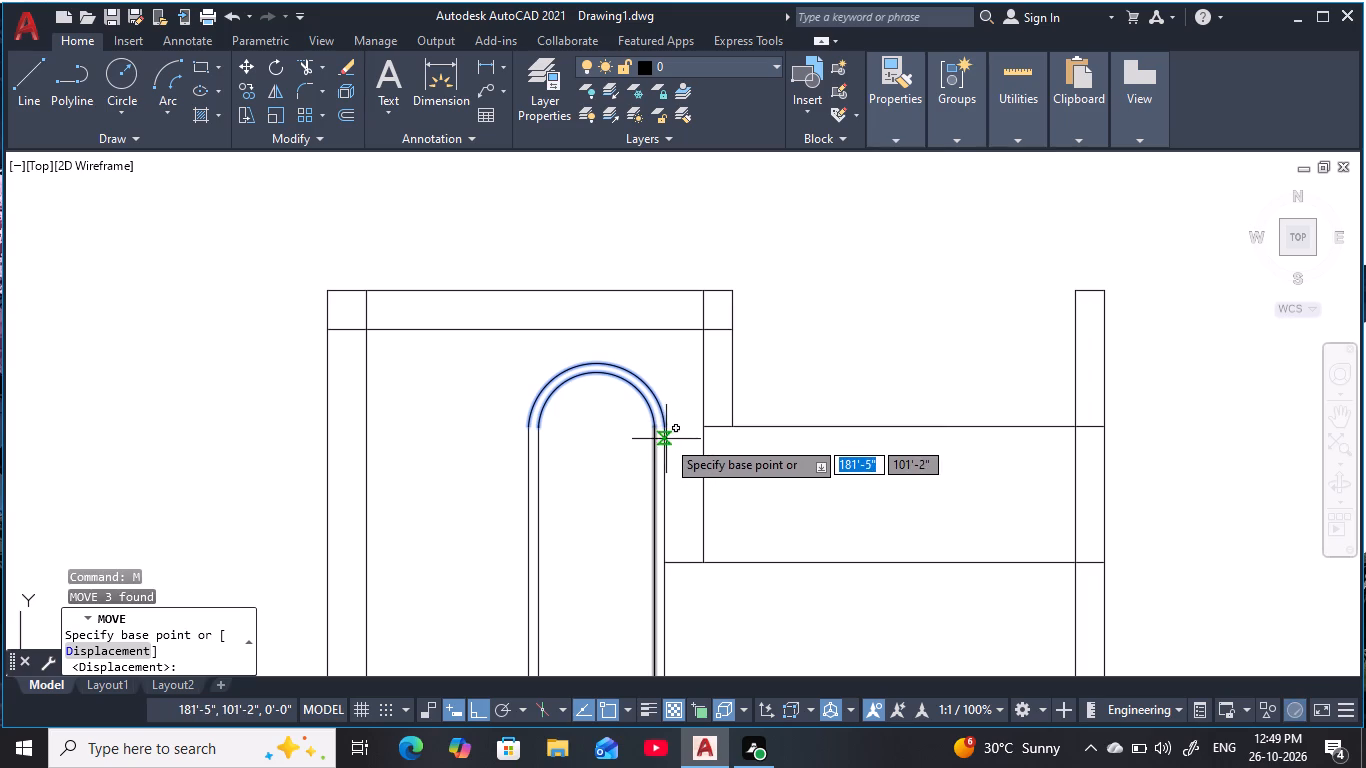
click(670, 430)
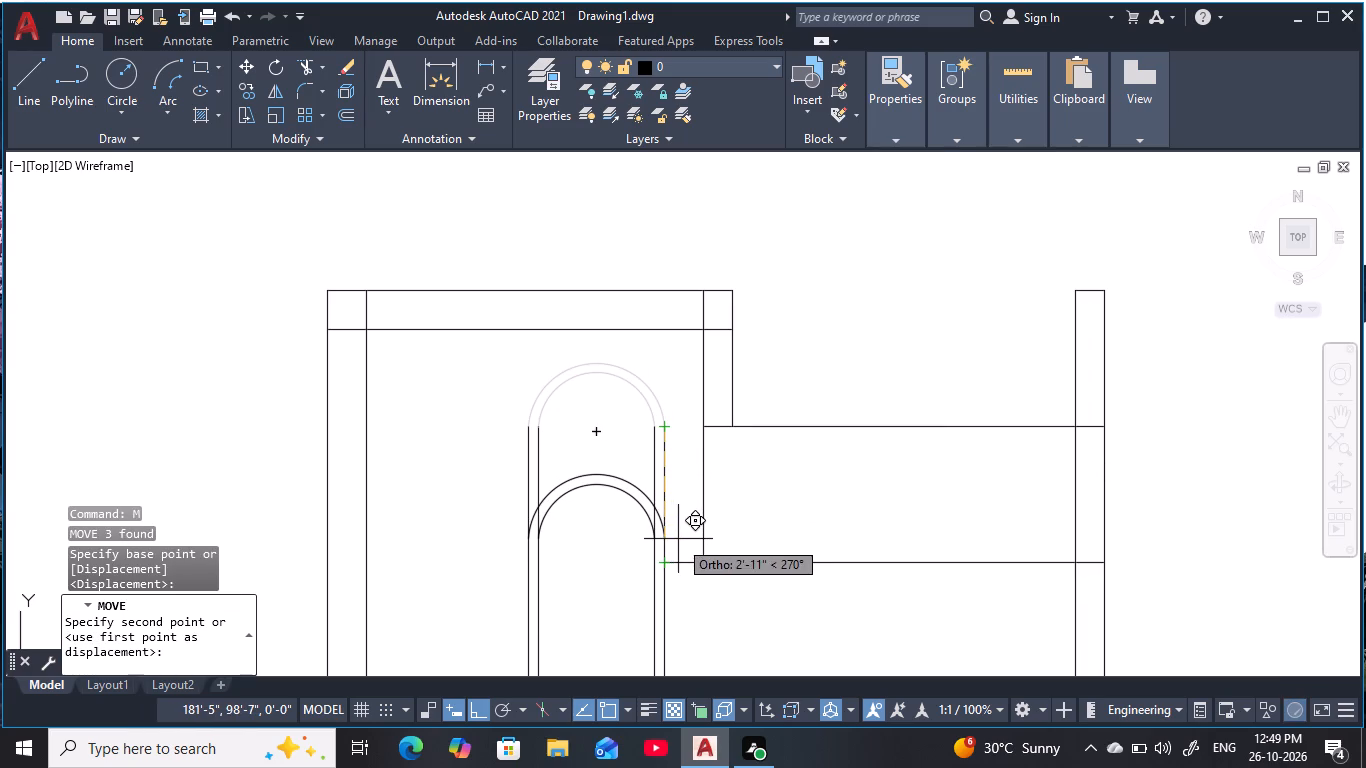
click(678, 539)
key(Escape)
key(Escape)
key(Escape)
key(Escape)
key(Escape)
Trim the four vertical border line ends that extend above the lowered arch, on both its sides.
key(t)
key(r)
key(space)
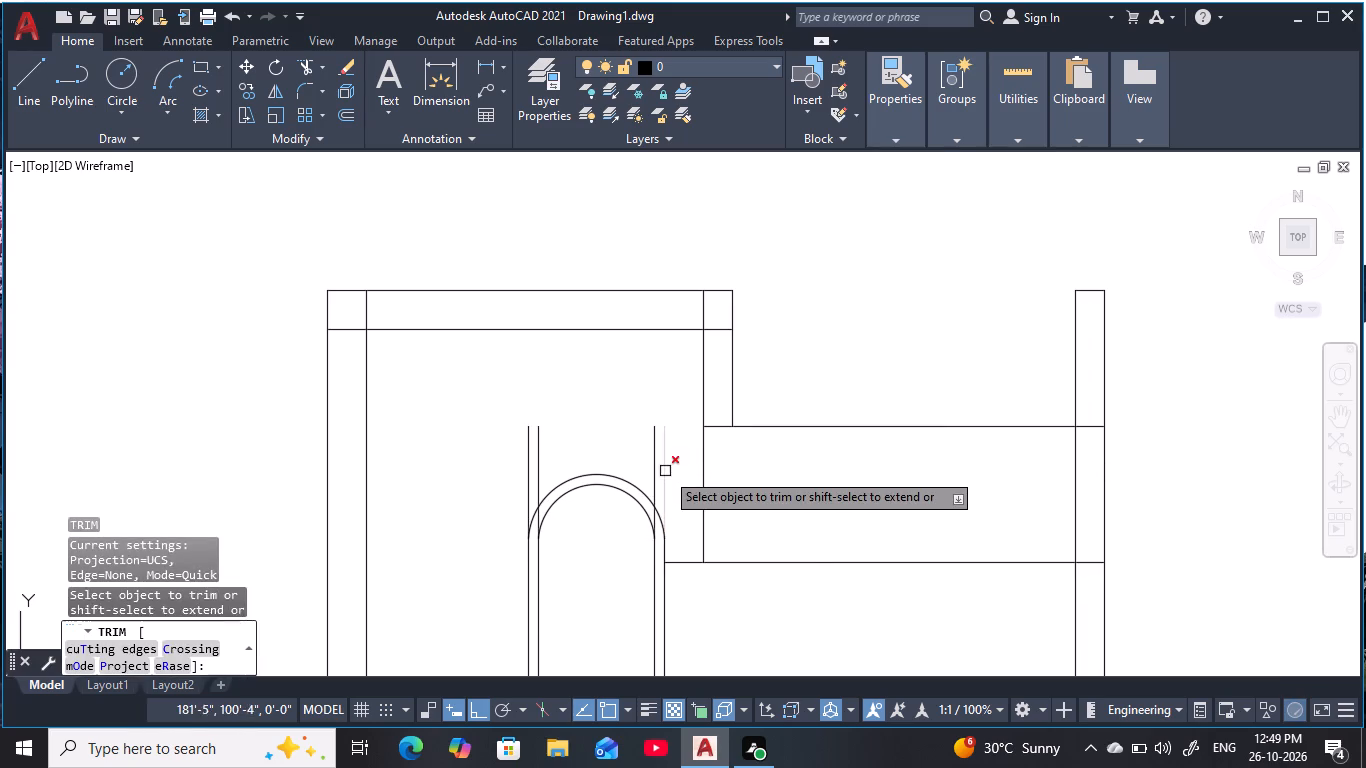
drag(674, 475, 500, 460)
scroll(538, 535, up, 3)
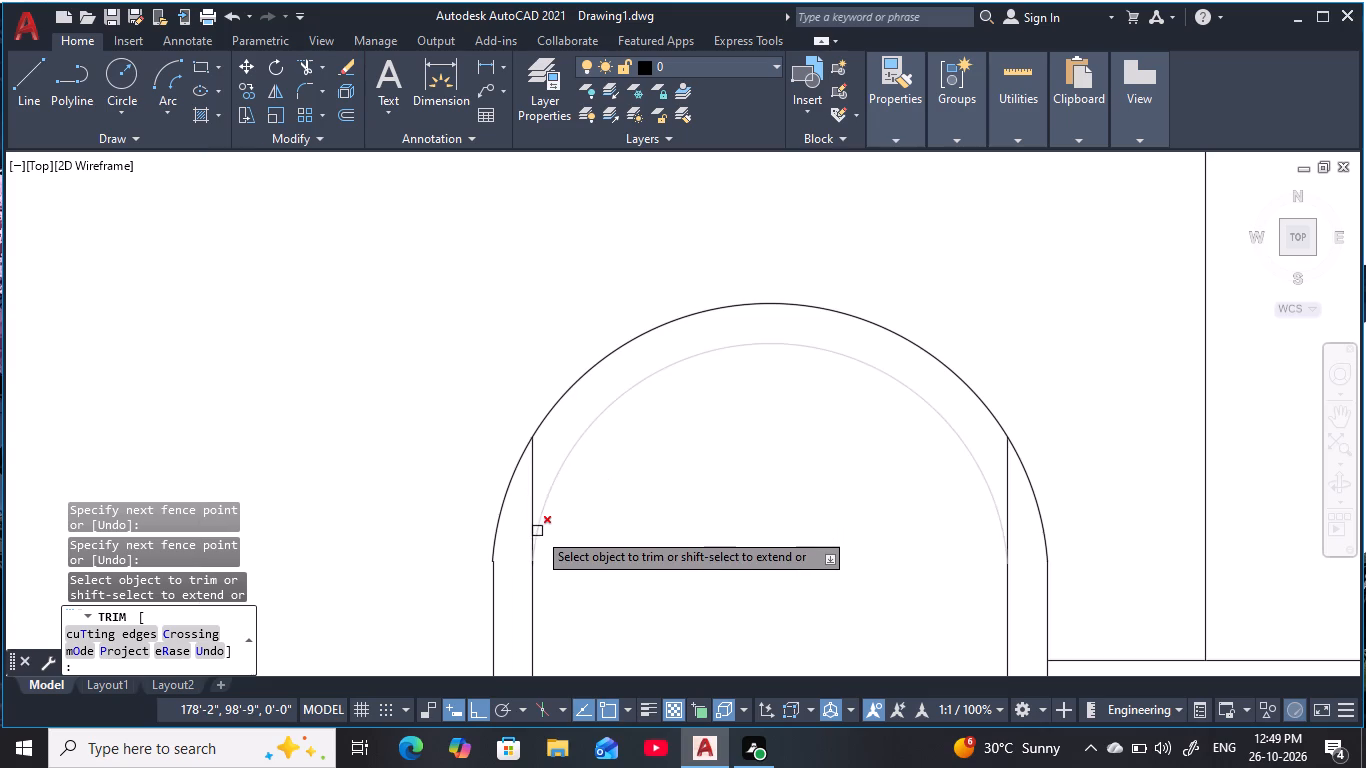
click(535, 478)
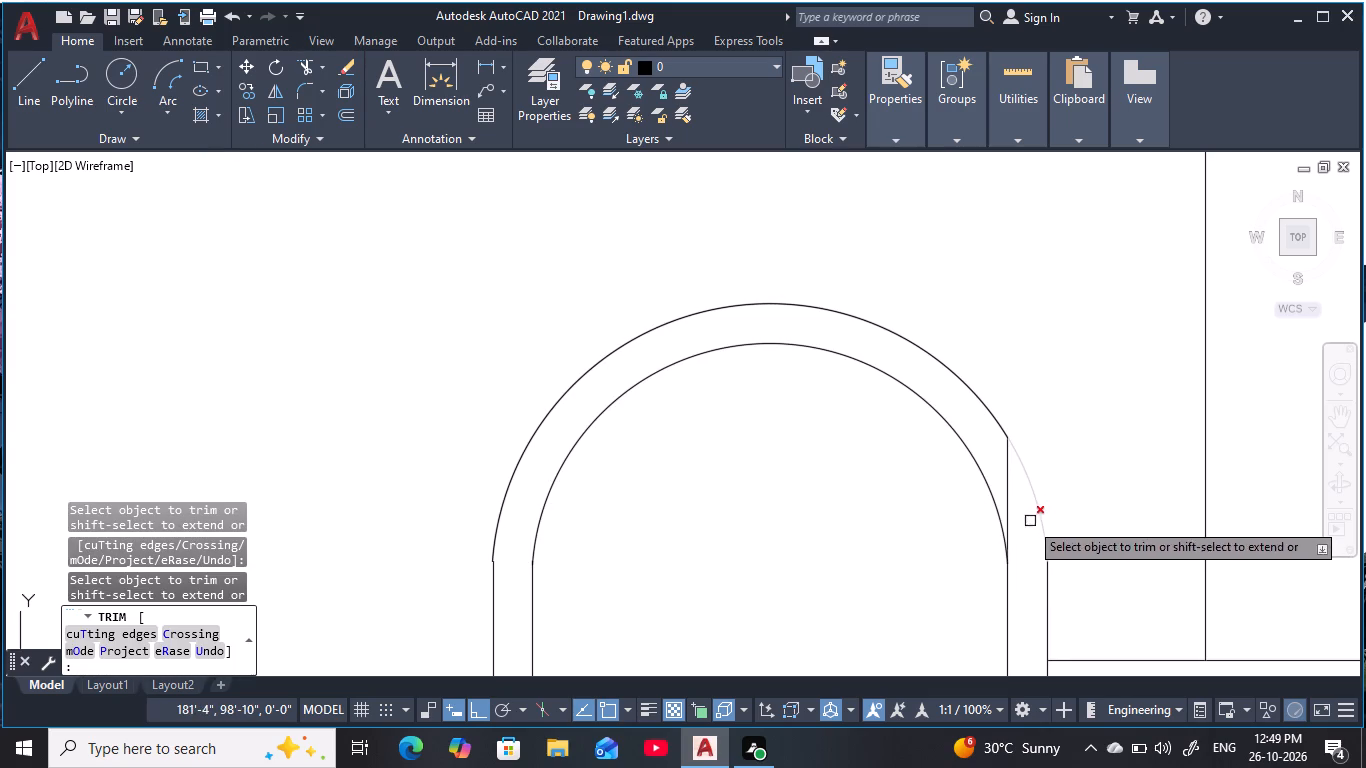
click(1008, 507)
key(Escape)
scroll(1083, 510, down, 7)
key(Escape)
key(Escape)
key(Escape)
middle_drag(1121, 534, 944, 506)
key(Escape)
key(Escape)
scroll(922, 507, up, 2)
middle_drag(922, 507, 859, 491)
key(Escape)
key(Escape)
key(Escape)
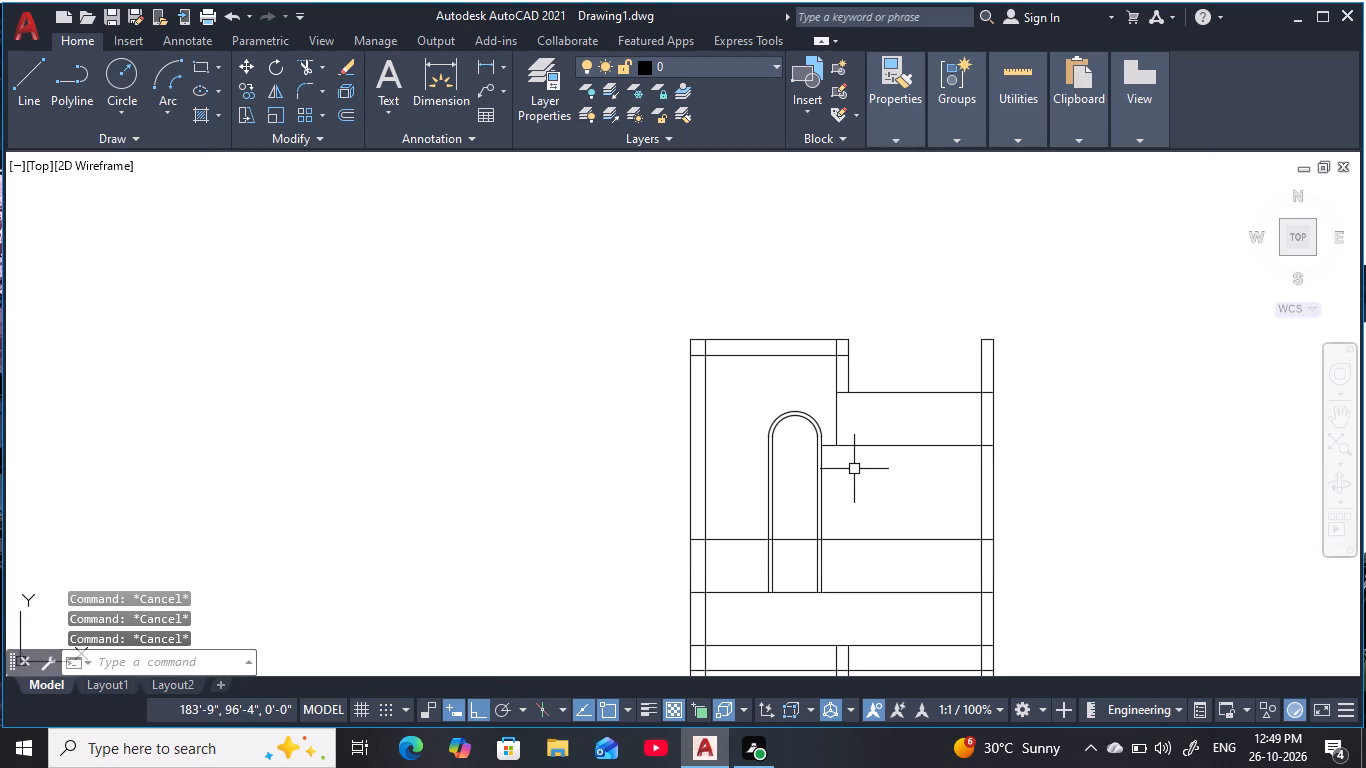
Trim the short horizontal stub between the arch's outer right line and the adjacent vertical line.
key(t)
key(r)
key(space)
scroll(827, 448, up, 2)
click(827, 448)
scroll(937, 532, down, 3)
middle_drag(939, 534, 773, 492)
scroll(773, 490, down, 2)
middle_drag(773, 490, 753, 466)
key(Escape)
key(Escape)
scroll(751, 462, down, 1)
middle_drag(751, 462, 650, 423)
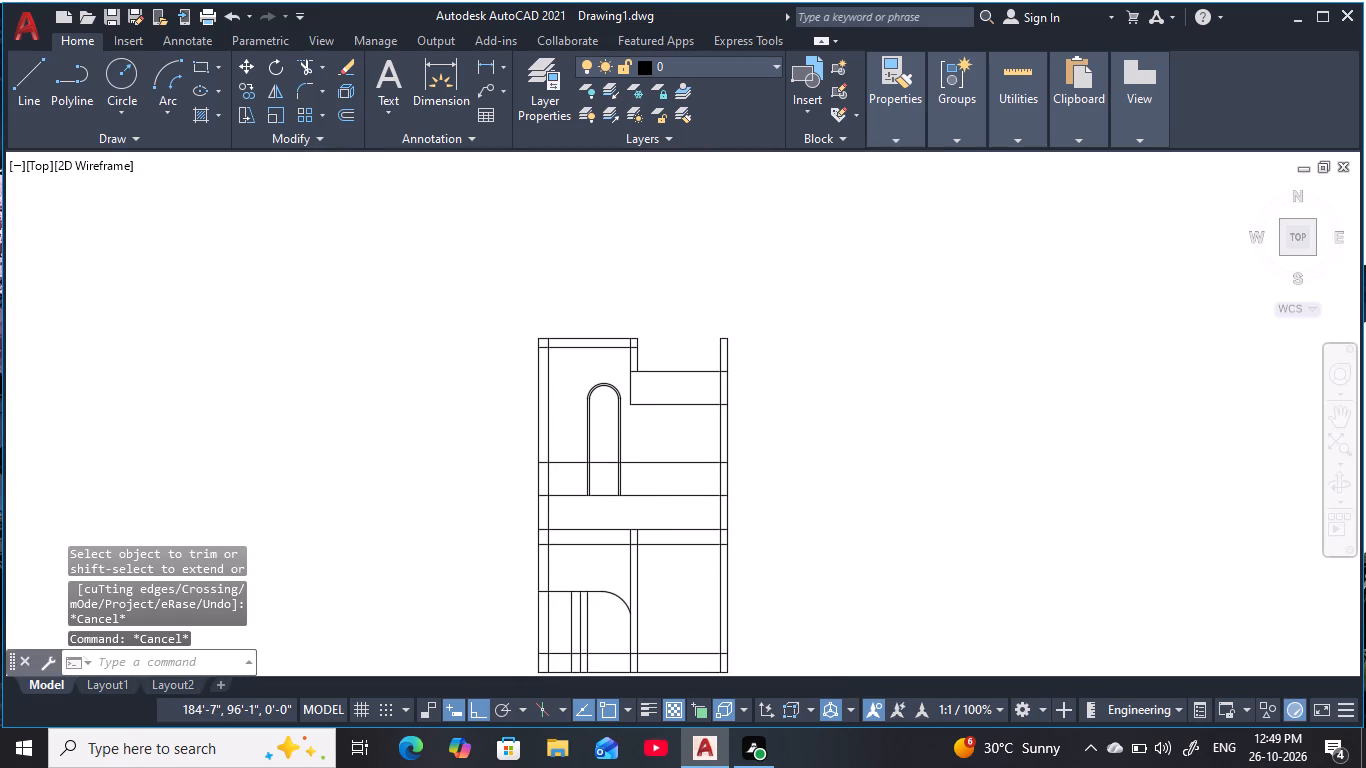
key(Escape)
key(Escape)
key(Escape)
key(Escape)
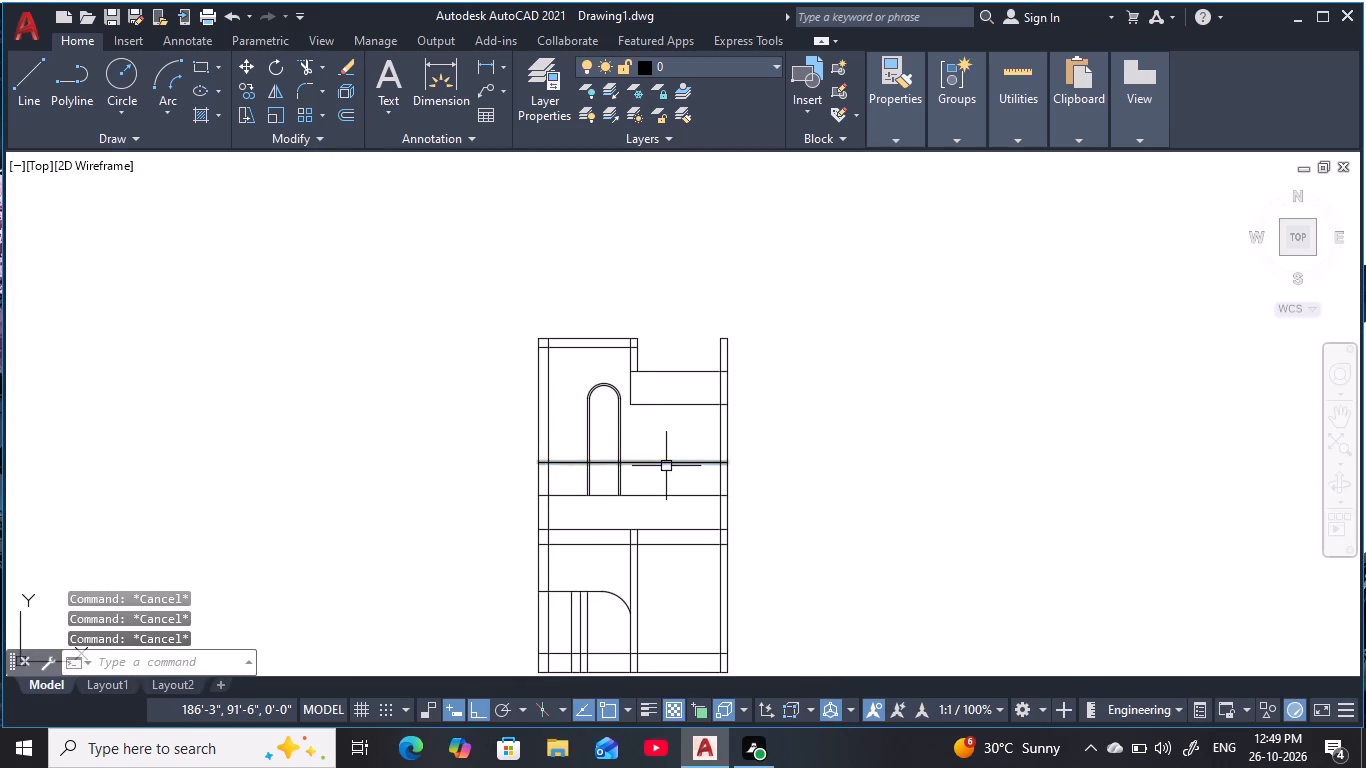
Erase the full-width horizontal line that crosses the lower part of the upper floor's arched border.
click(666, 466)
text(e)
key(space)
key(Escape)
key(Escape)
key(Escape)
middle_drag(666, 466, 675, 450)
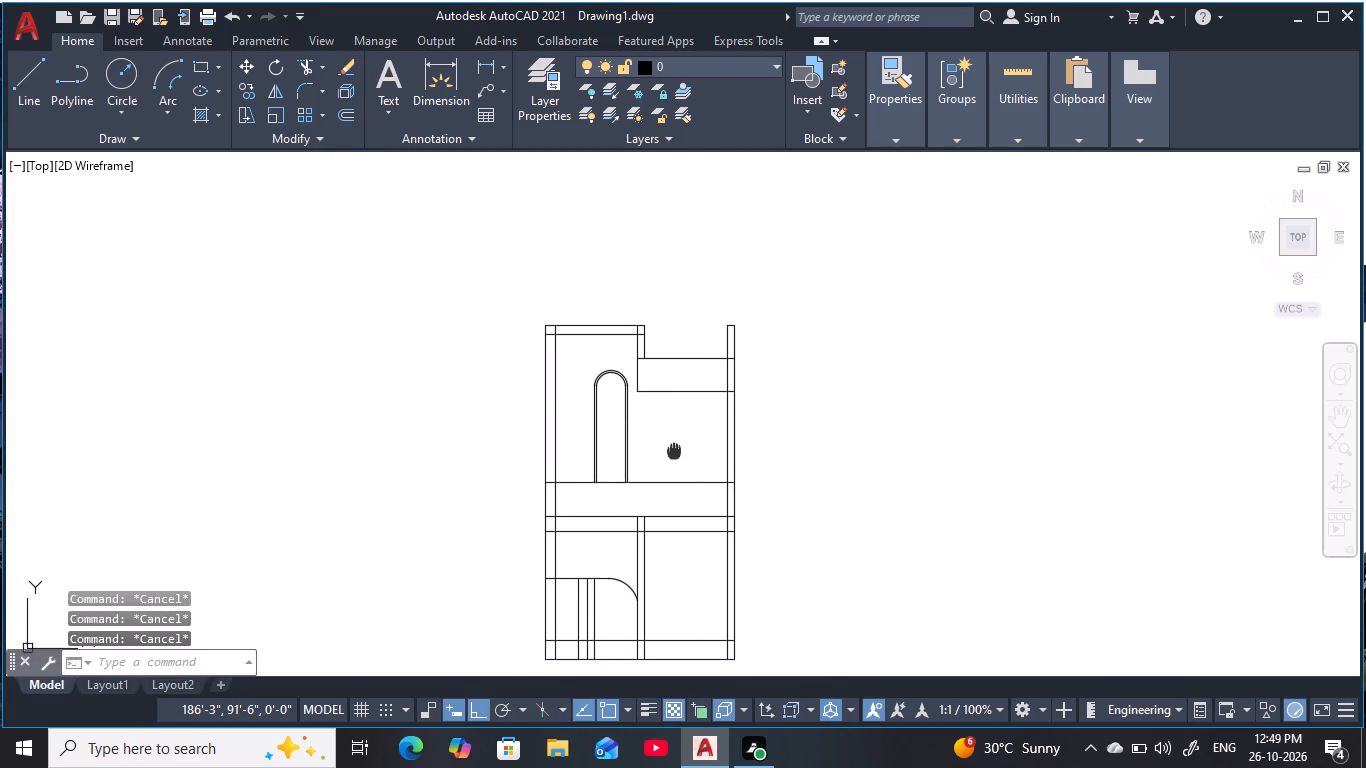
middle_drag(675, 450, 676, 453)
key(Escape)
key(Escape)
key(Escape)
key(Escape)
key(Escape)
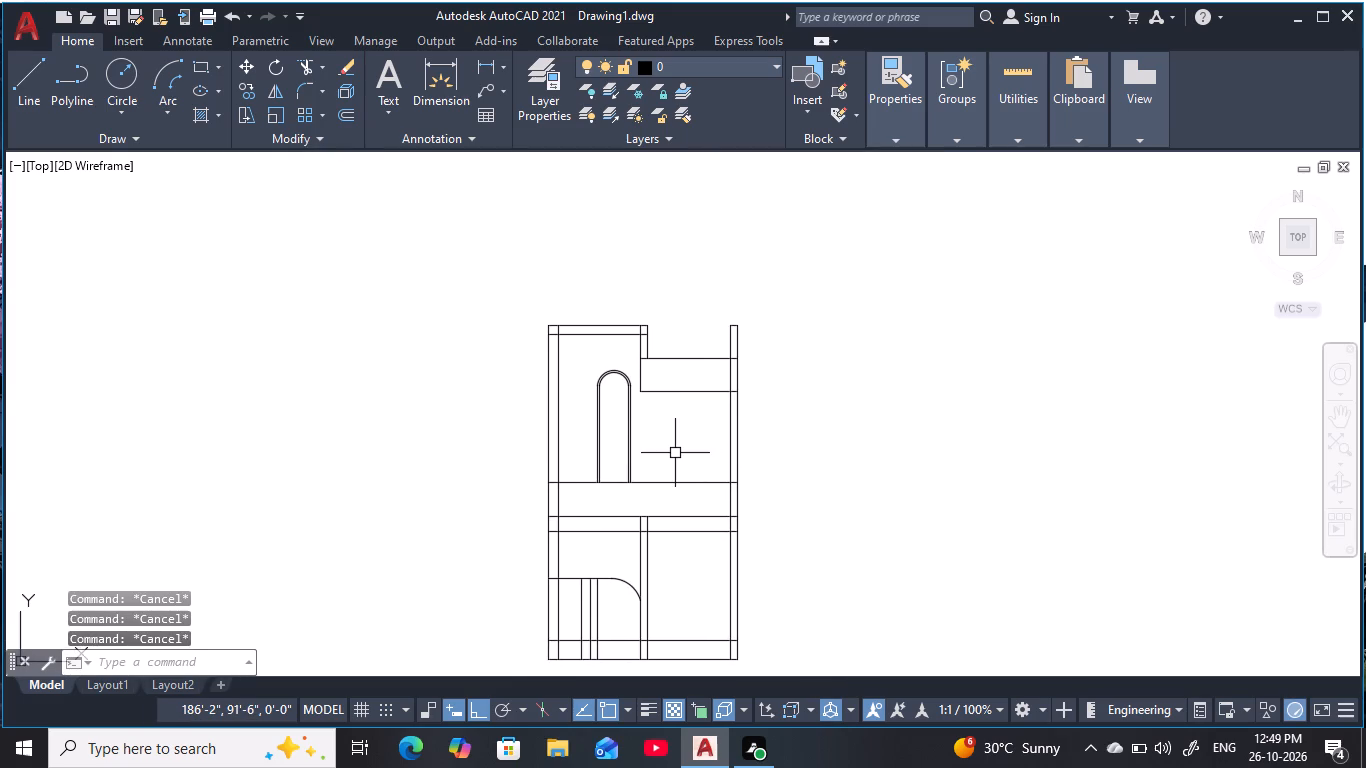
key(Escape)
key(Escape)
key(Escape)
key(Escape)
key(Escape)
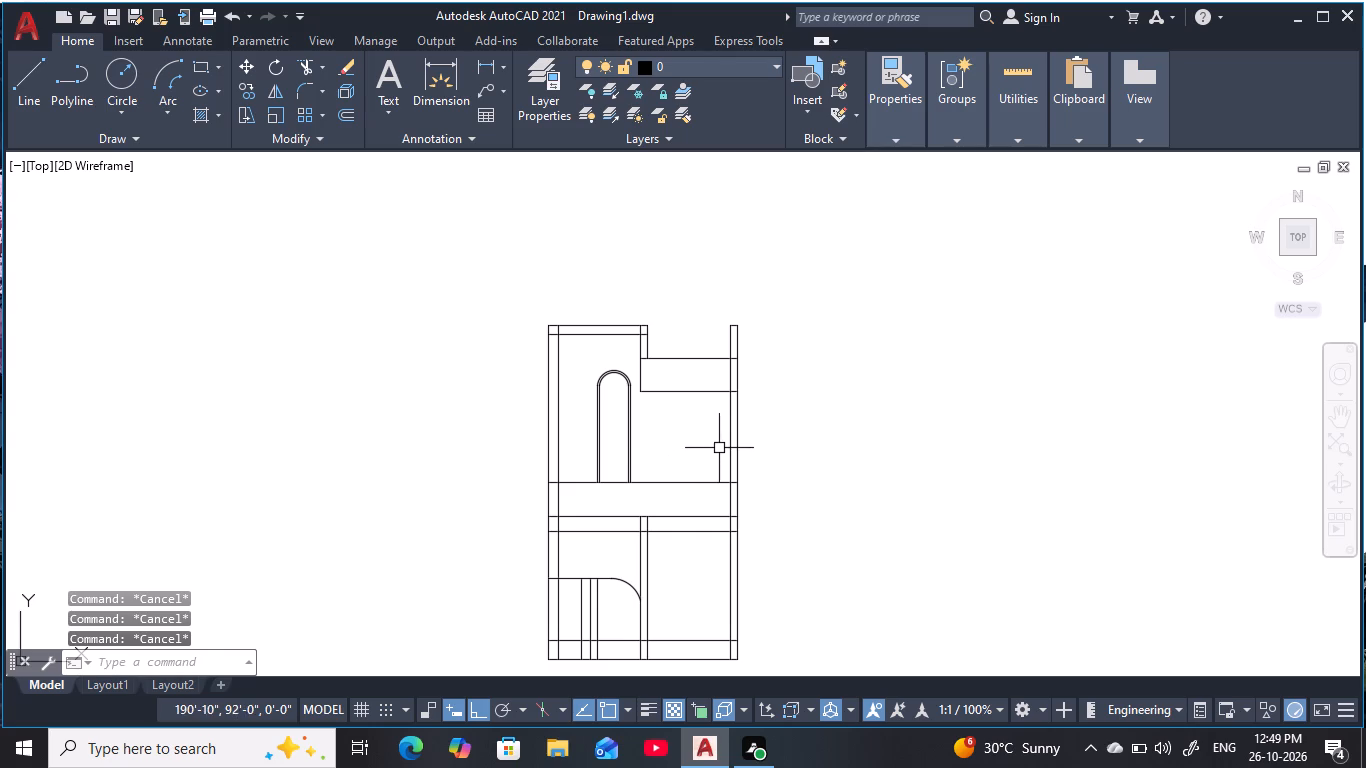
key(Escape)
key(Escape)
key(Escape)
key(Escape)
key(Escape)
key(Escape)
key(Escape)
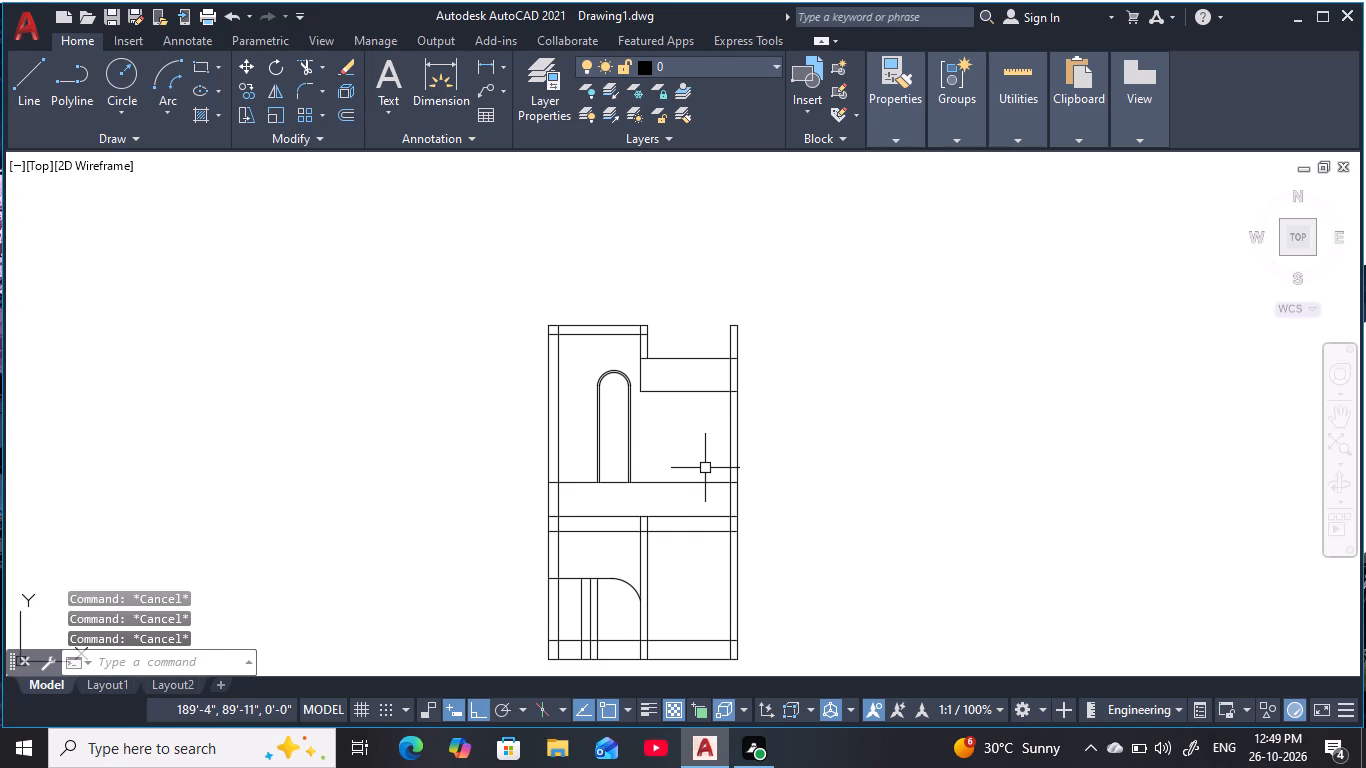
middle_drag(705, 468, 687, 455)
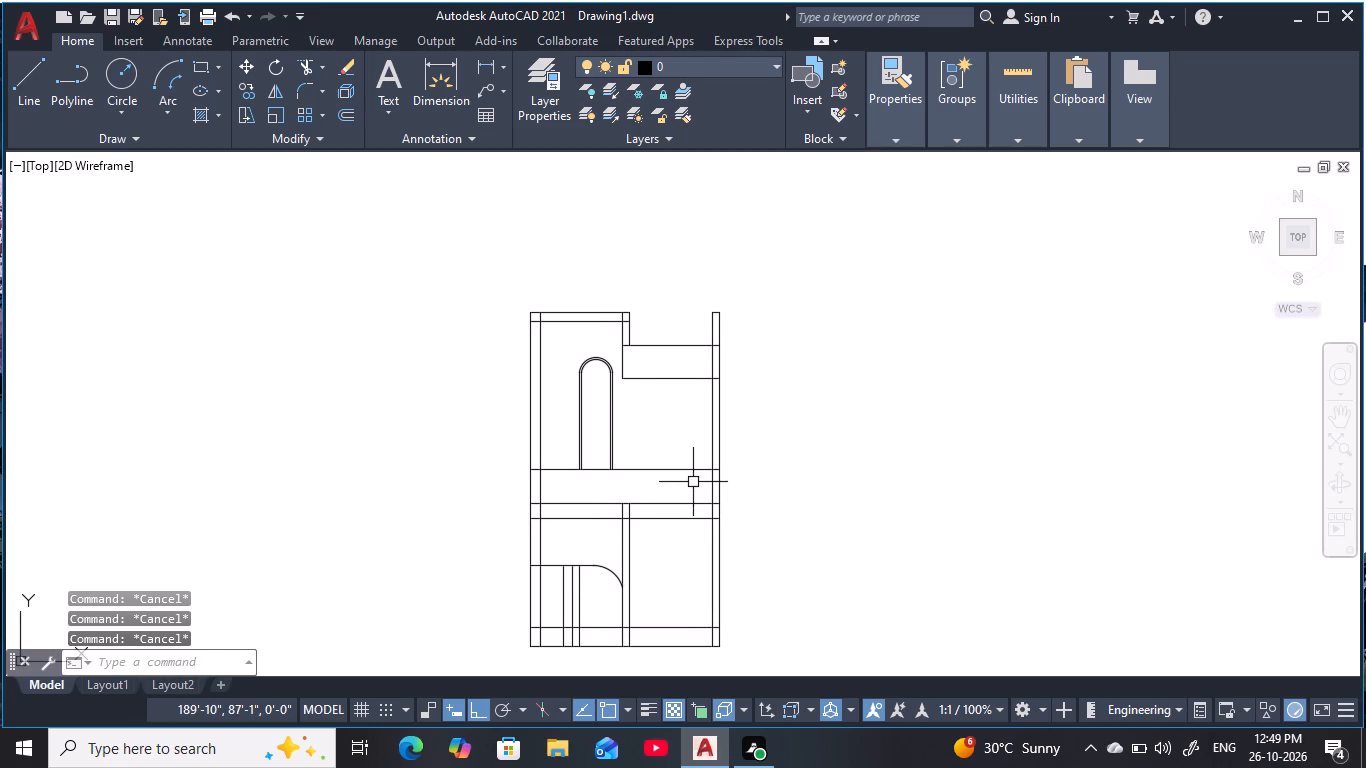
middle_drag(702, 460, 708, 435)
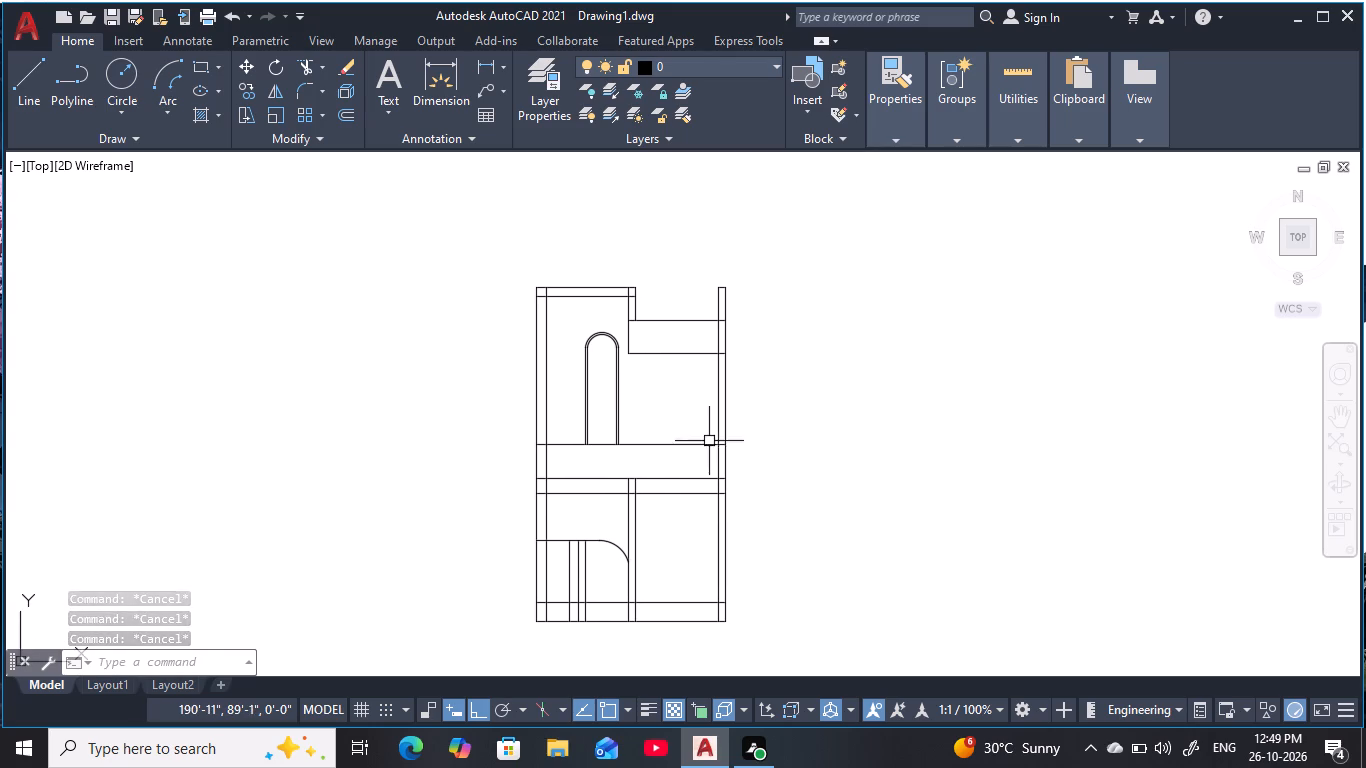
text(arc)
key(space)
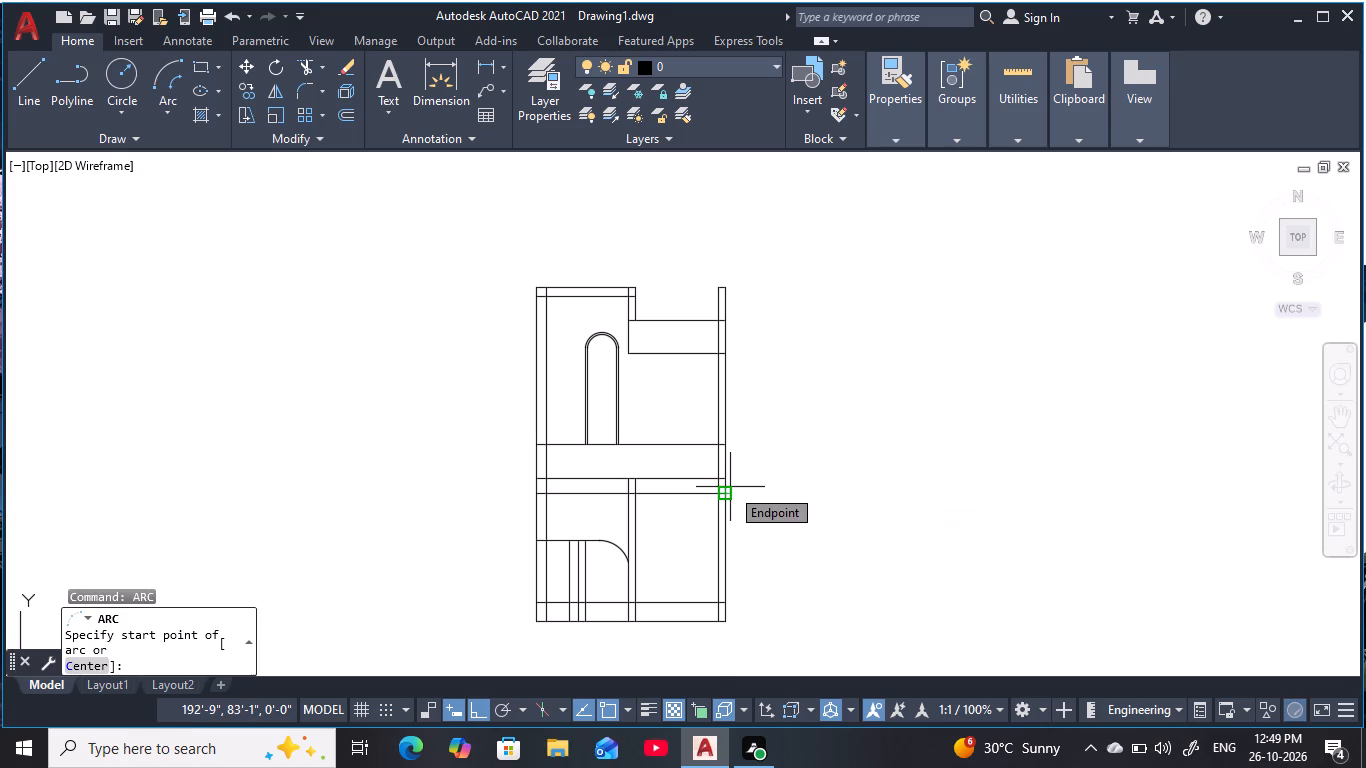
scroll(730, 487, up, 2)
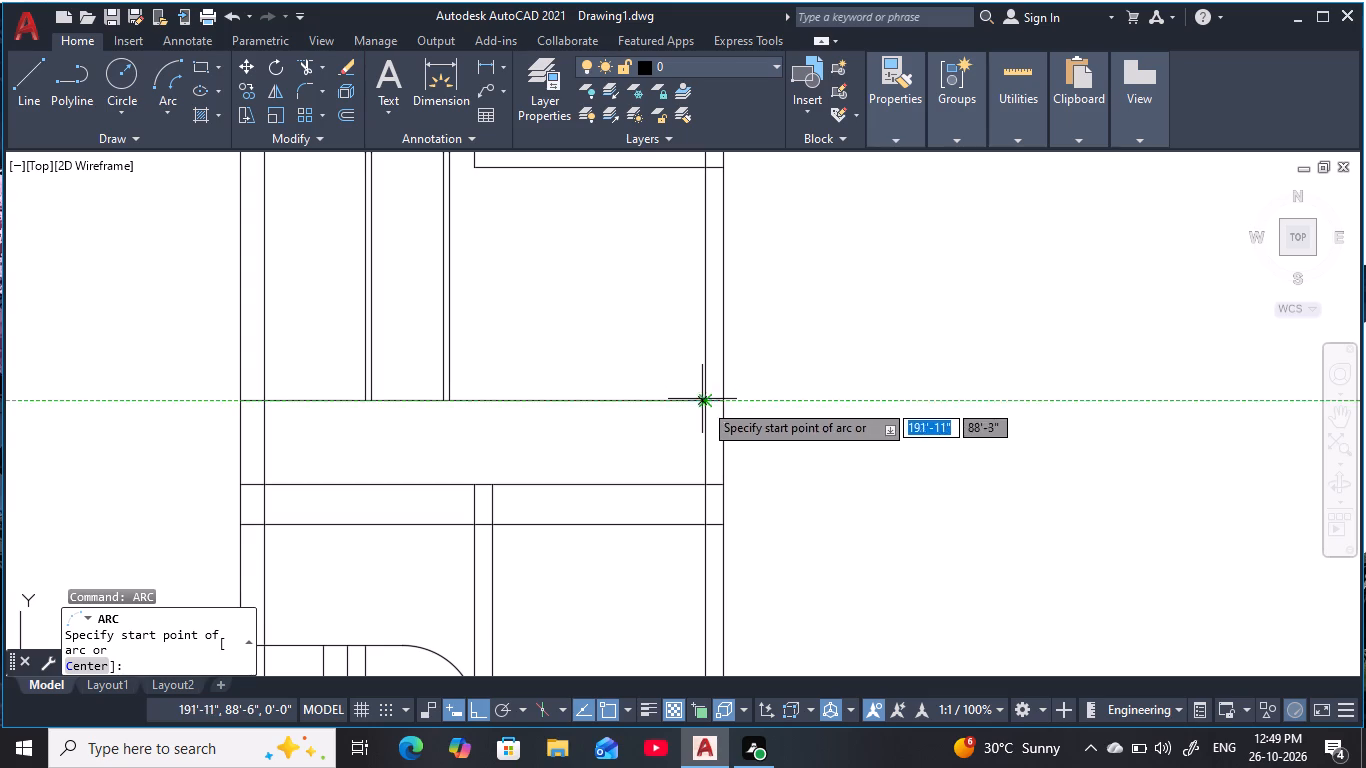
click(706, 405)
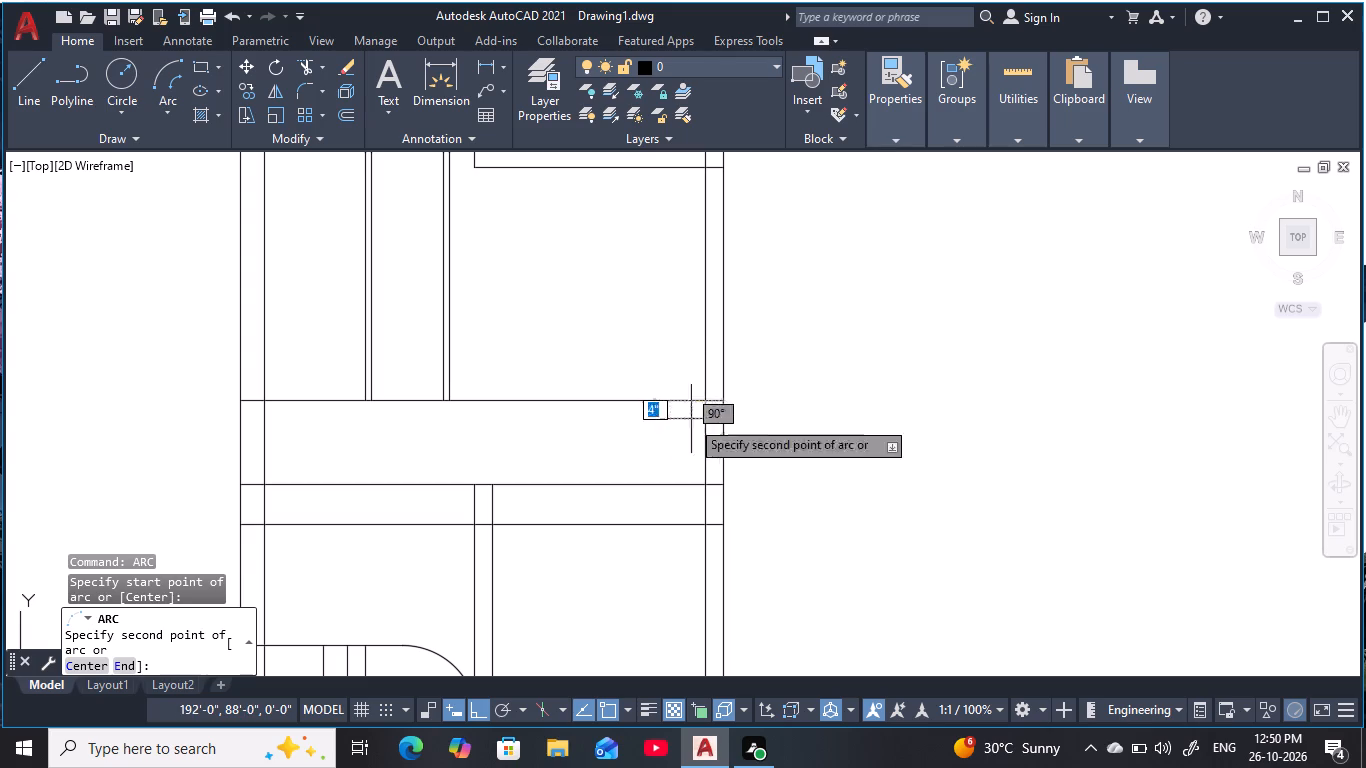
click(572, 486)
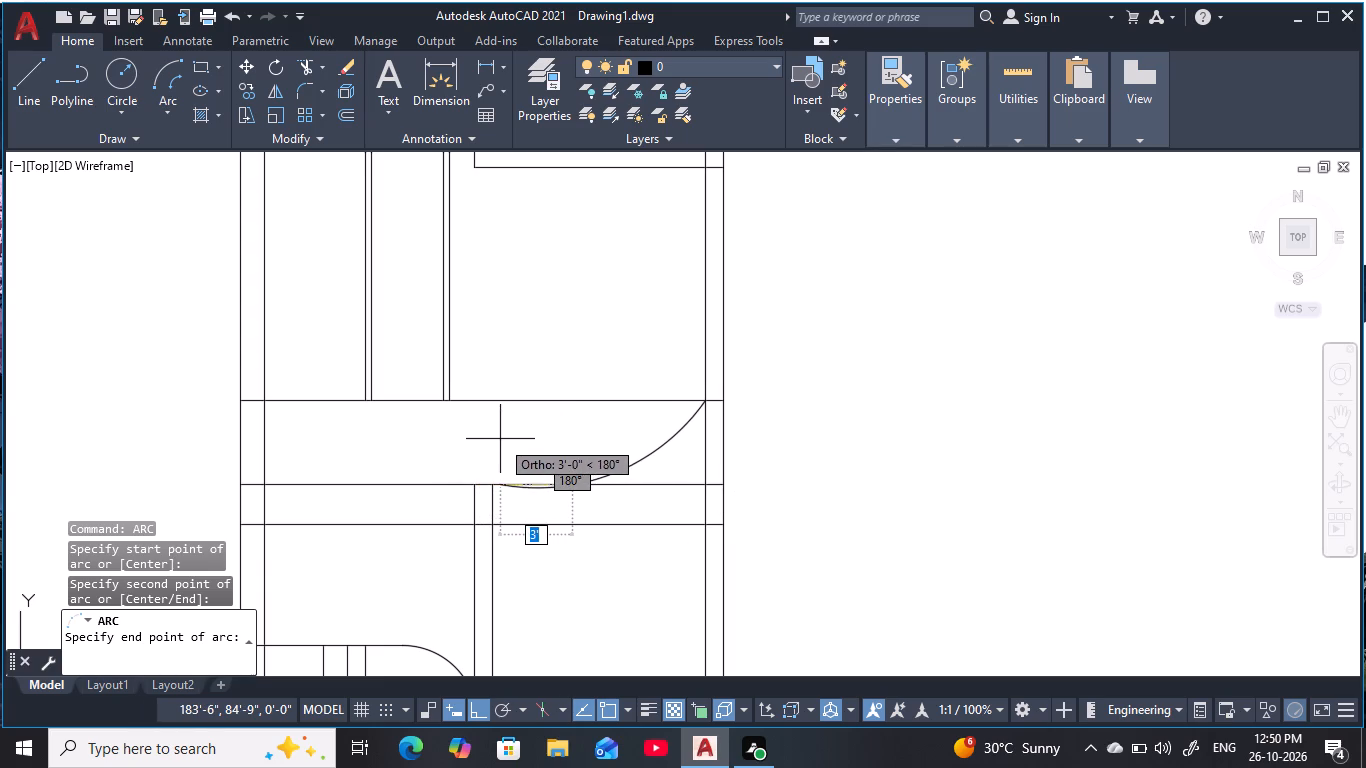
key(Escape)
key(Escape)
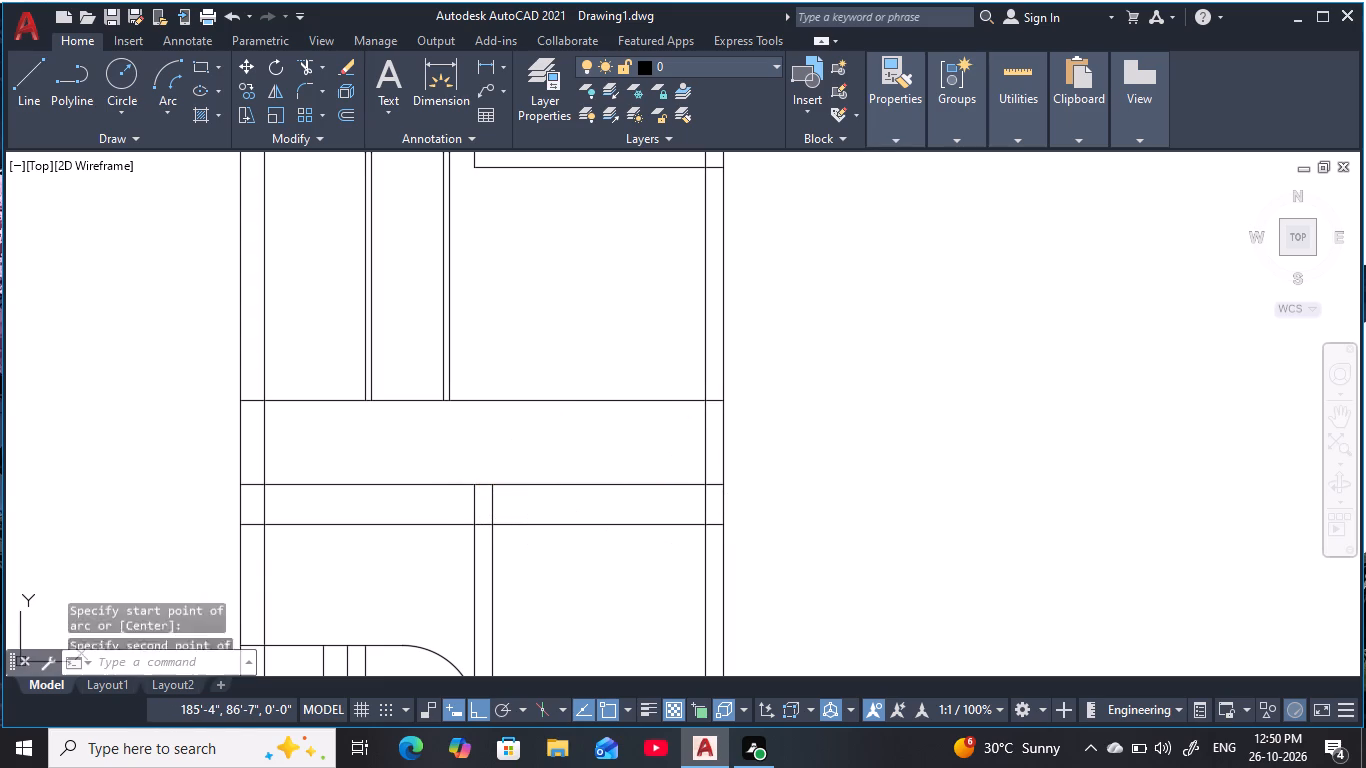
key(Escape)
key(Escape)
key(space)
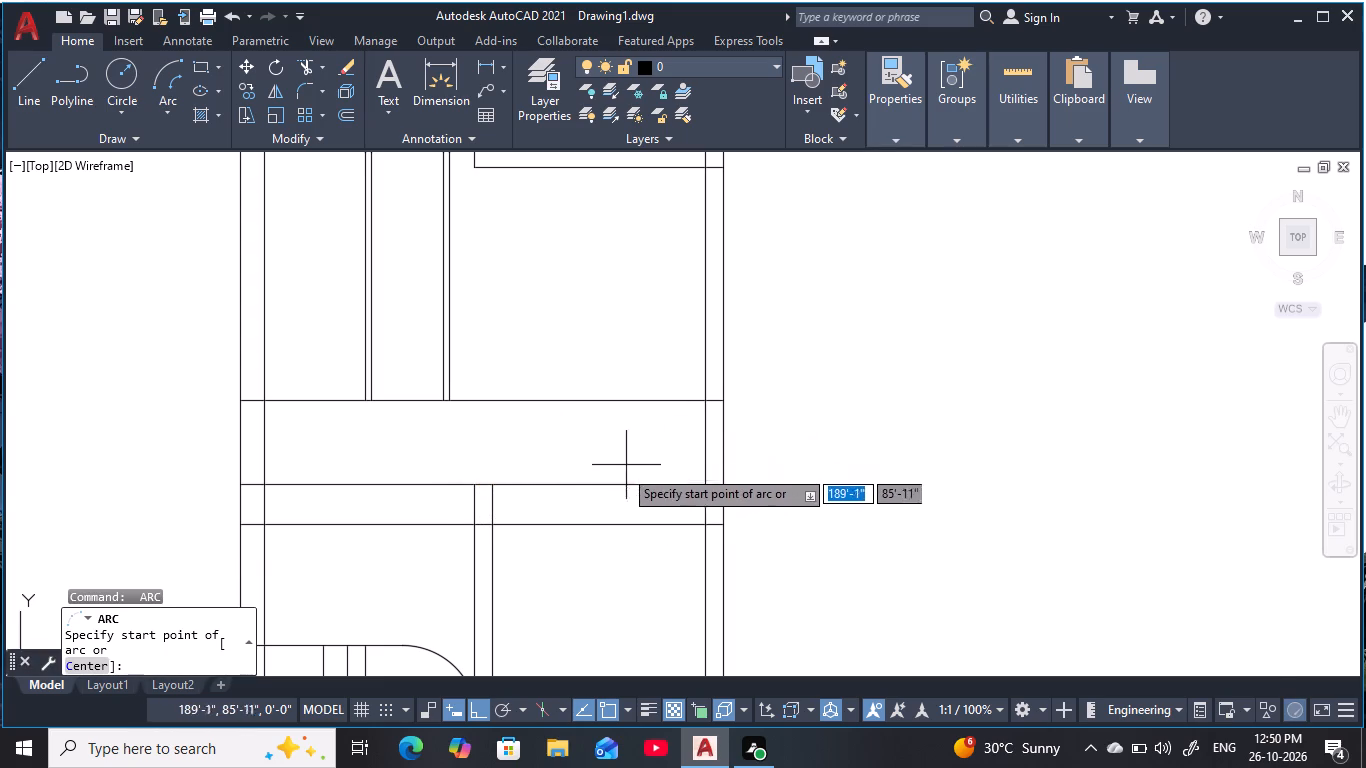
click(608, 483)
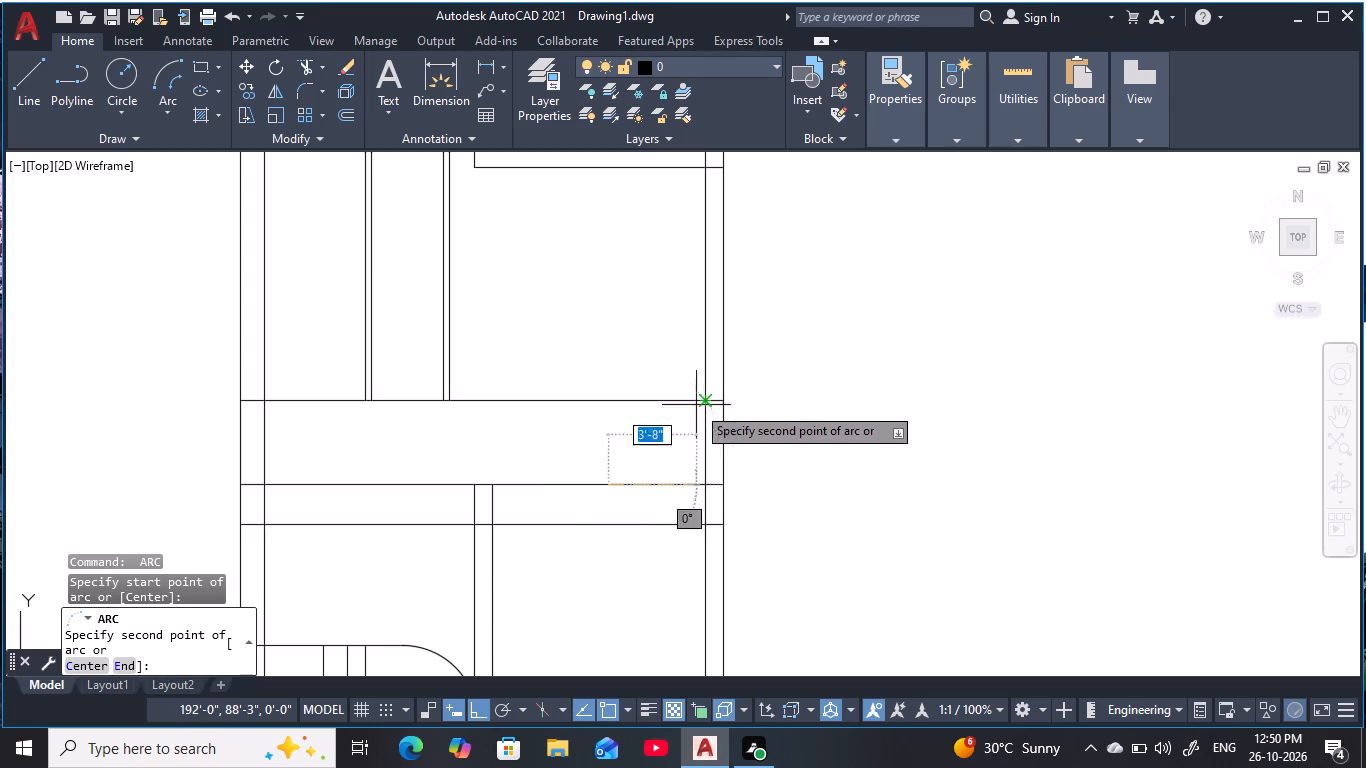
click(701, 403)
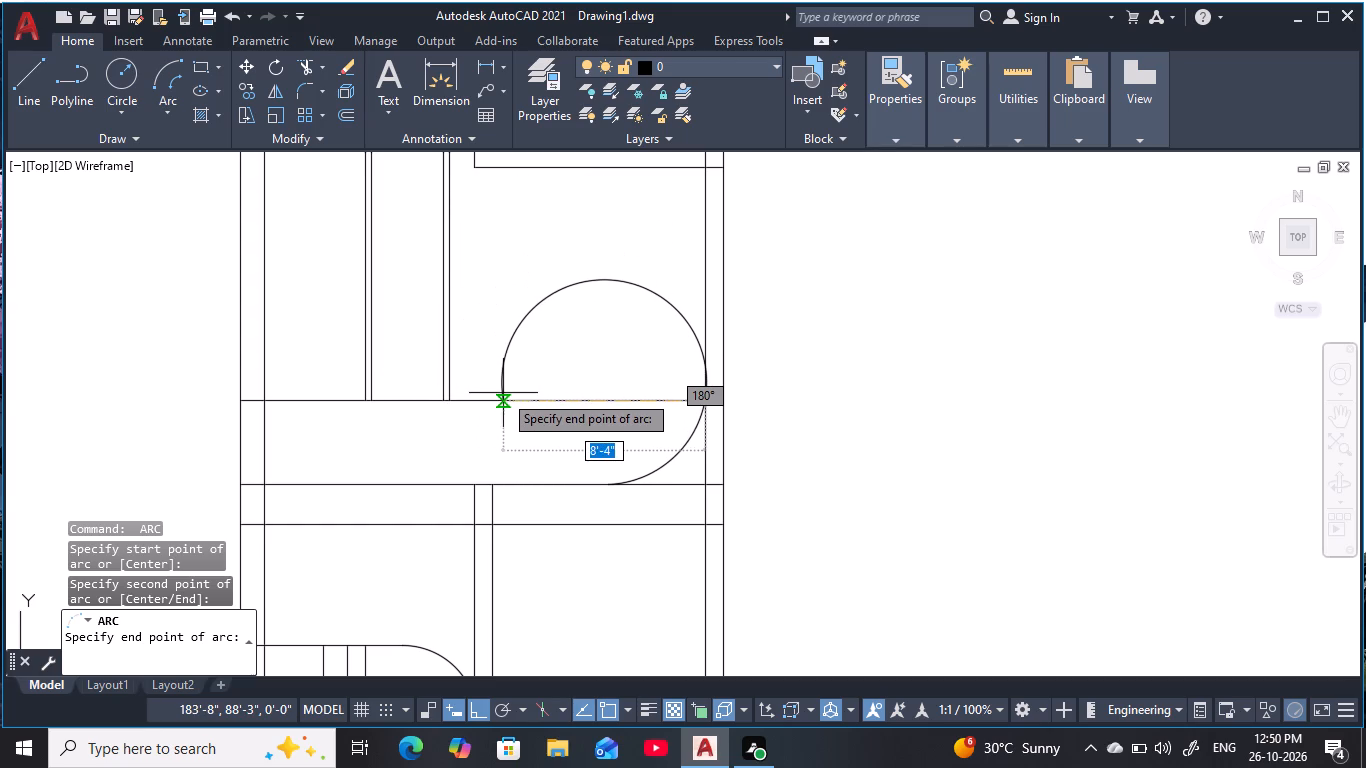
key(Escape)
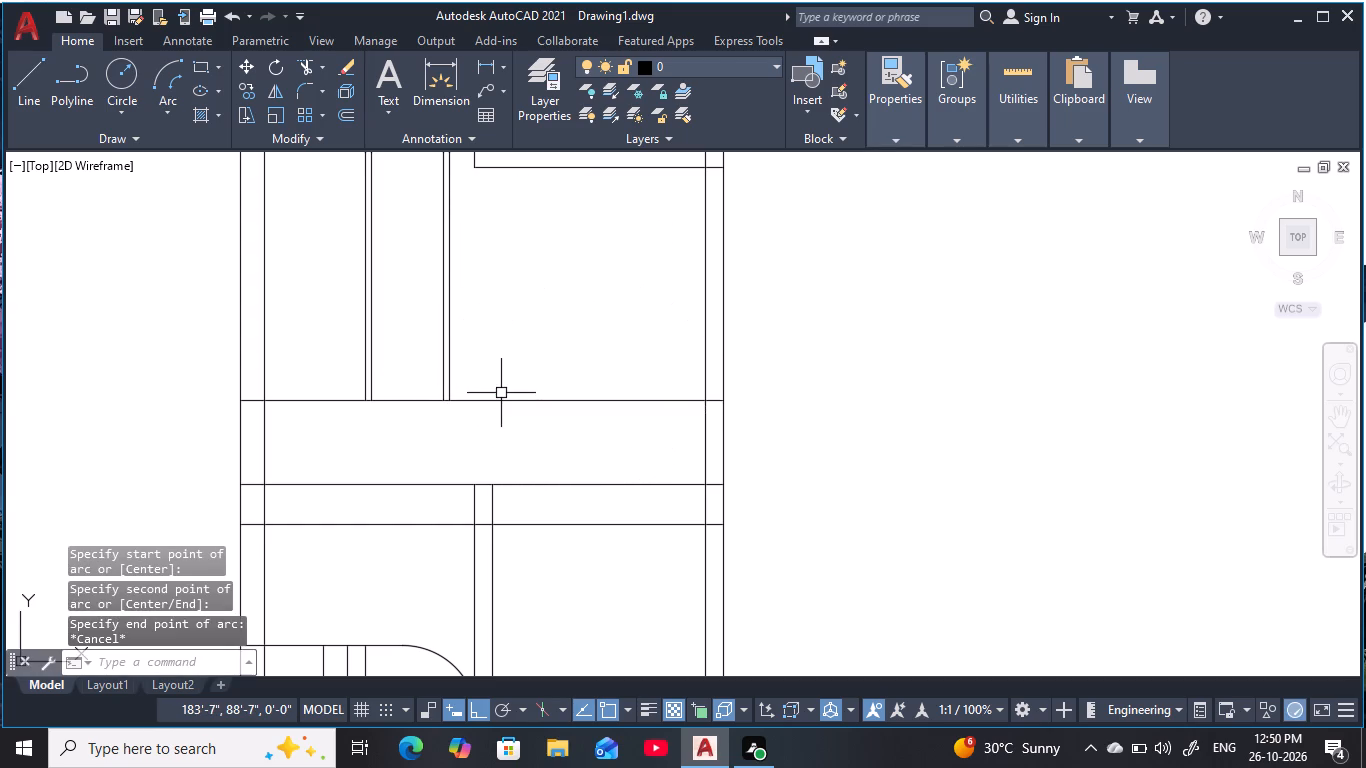
Draw a three-point arc from the floor band's lower line through its top line's inner right-wall intersection, ending about 9'-6" left of that intersection.
key(space)
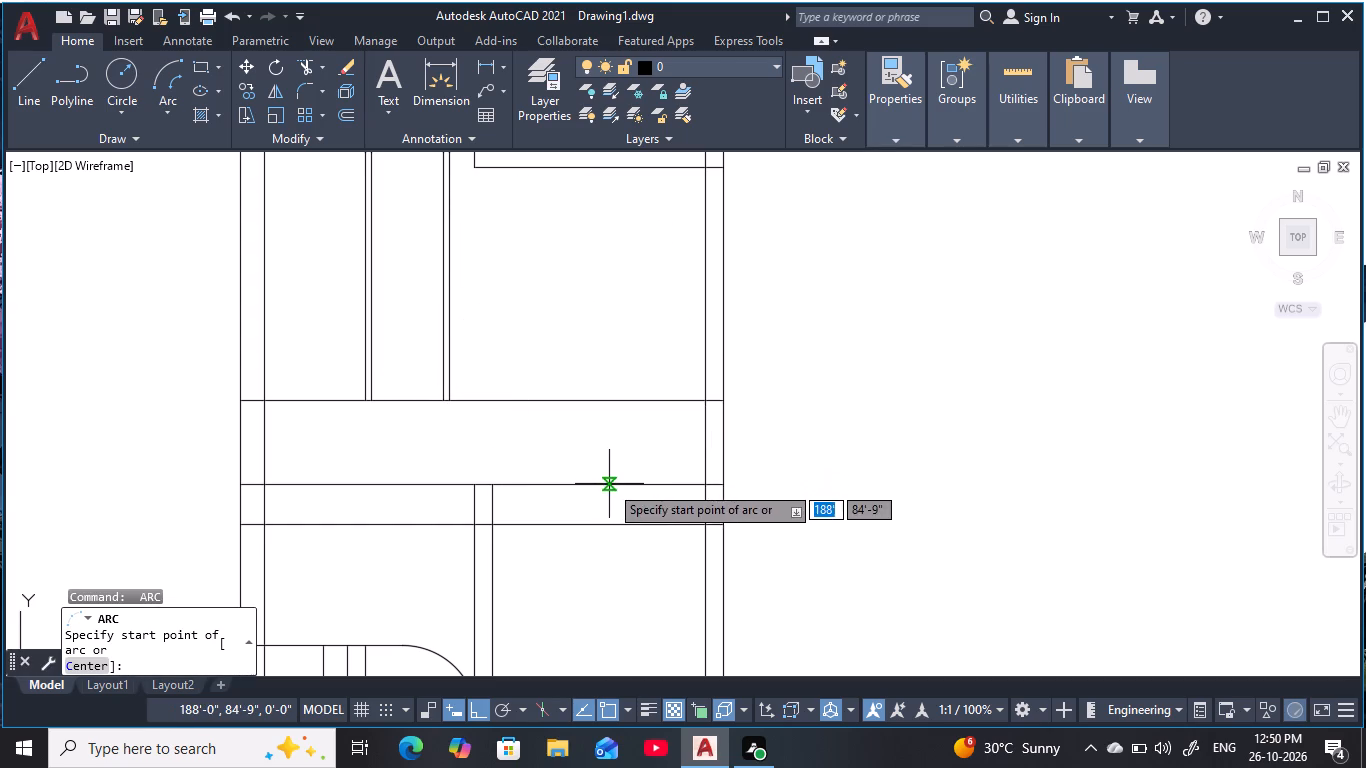
click(609, 484)
click(705, 396)
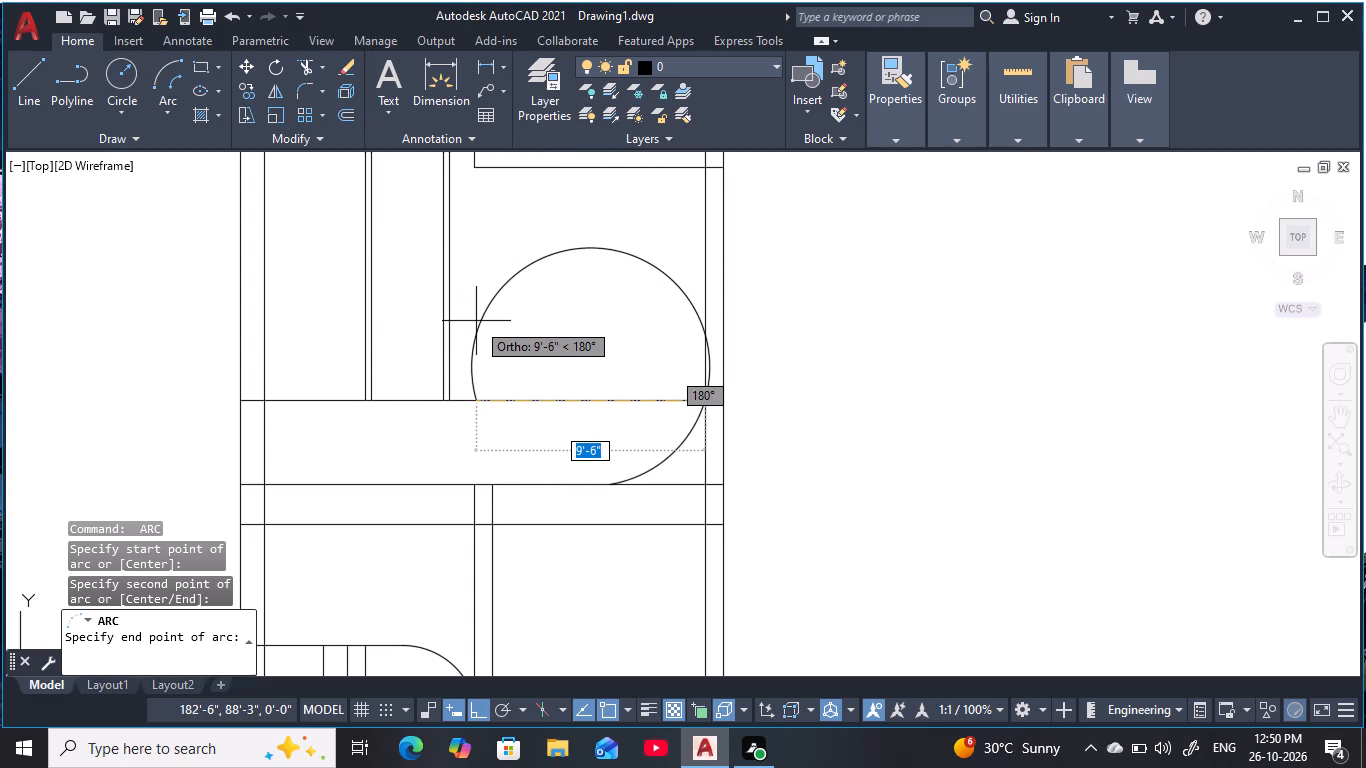
click(476, 321)
key(Escape)
key(Escape)
key(Escape)
key(Escape)
Trim the part of the new arc above the floor band's top line, leaving only the curved corner within the band.
text(tr)
key(space)
click(554, 328)
click(494, 248)
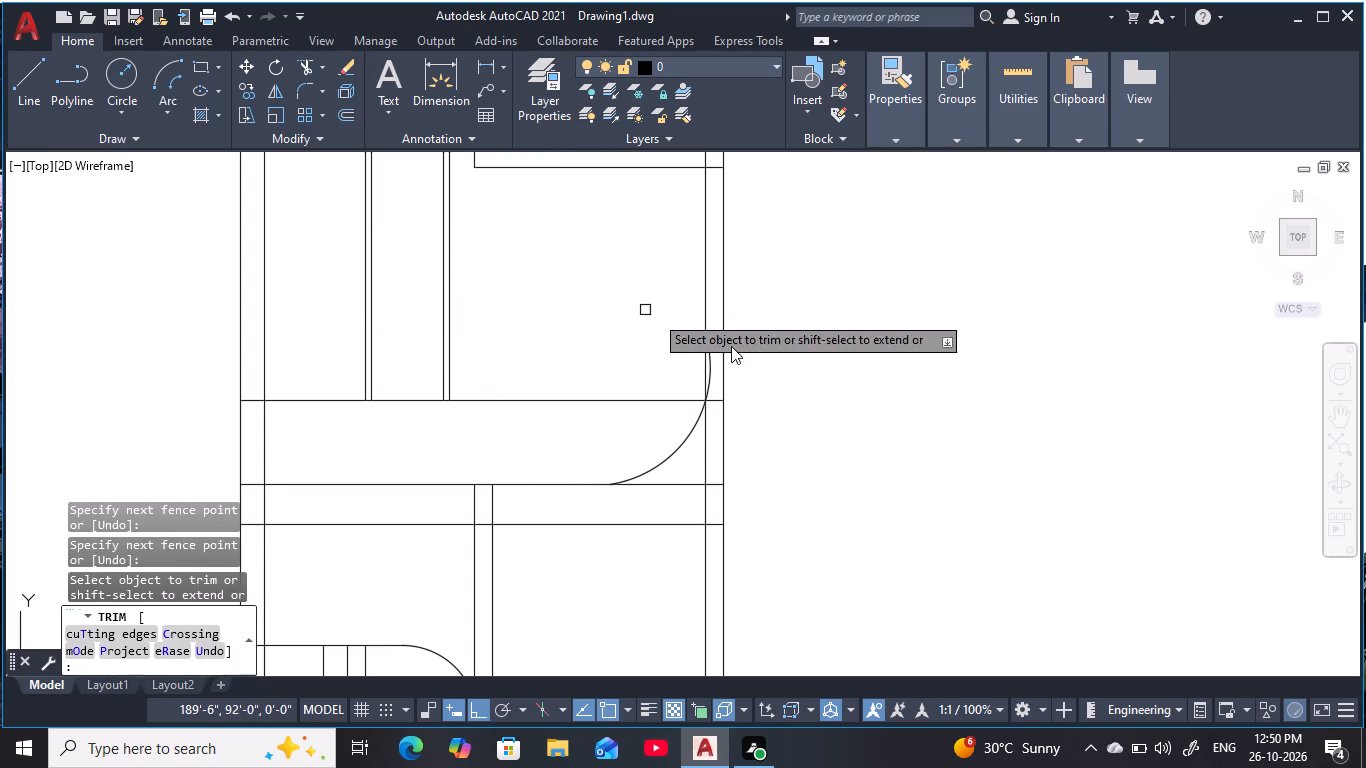
scroll(722, 371, up, 3)
click(682, 387)
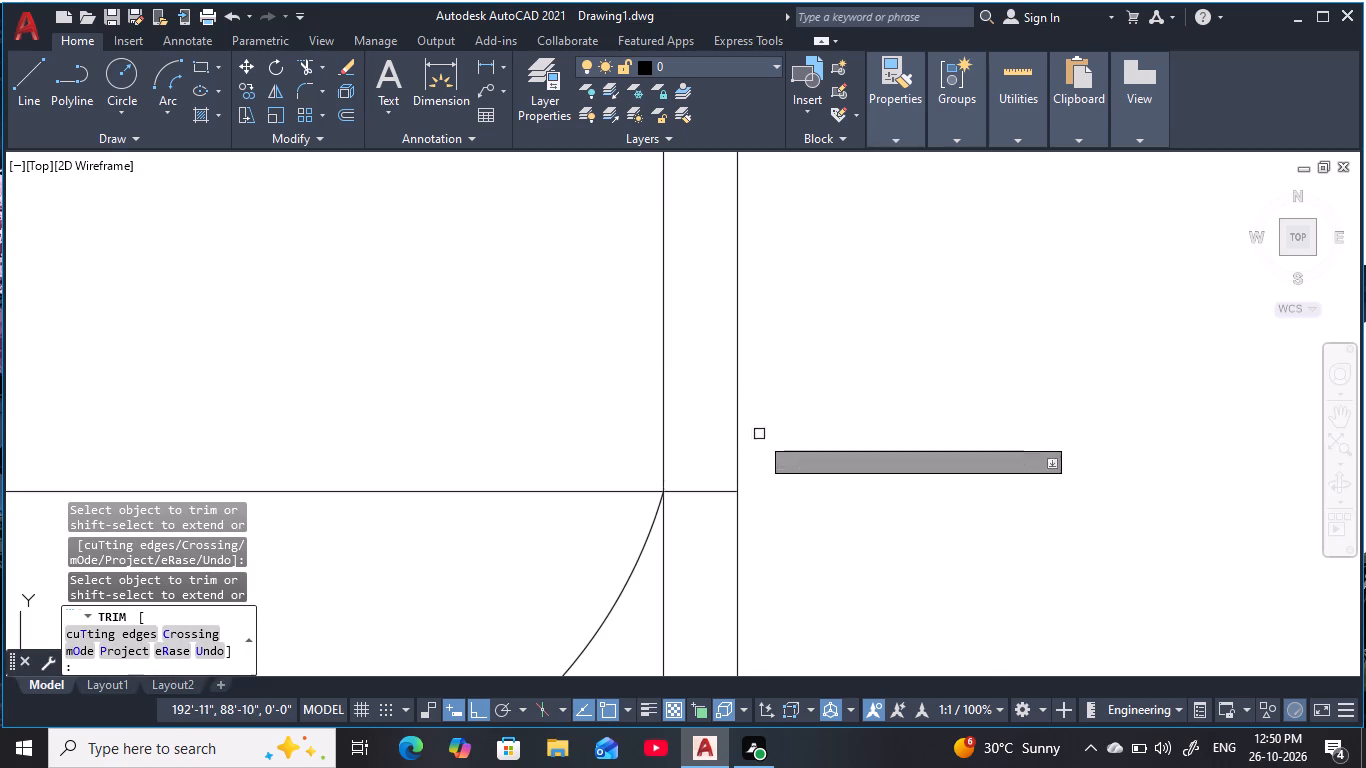
Trim the band's top line across the right wall, plus the inner wall line and lower band line outside the curved corner.
scroll(790, 471, down, 4)
scroll(776, 486, up, 3)
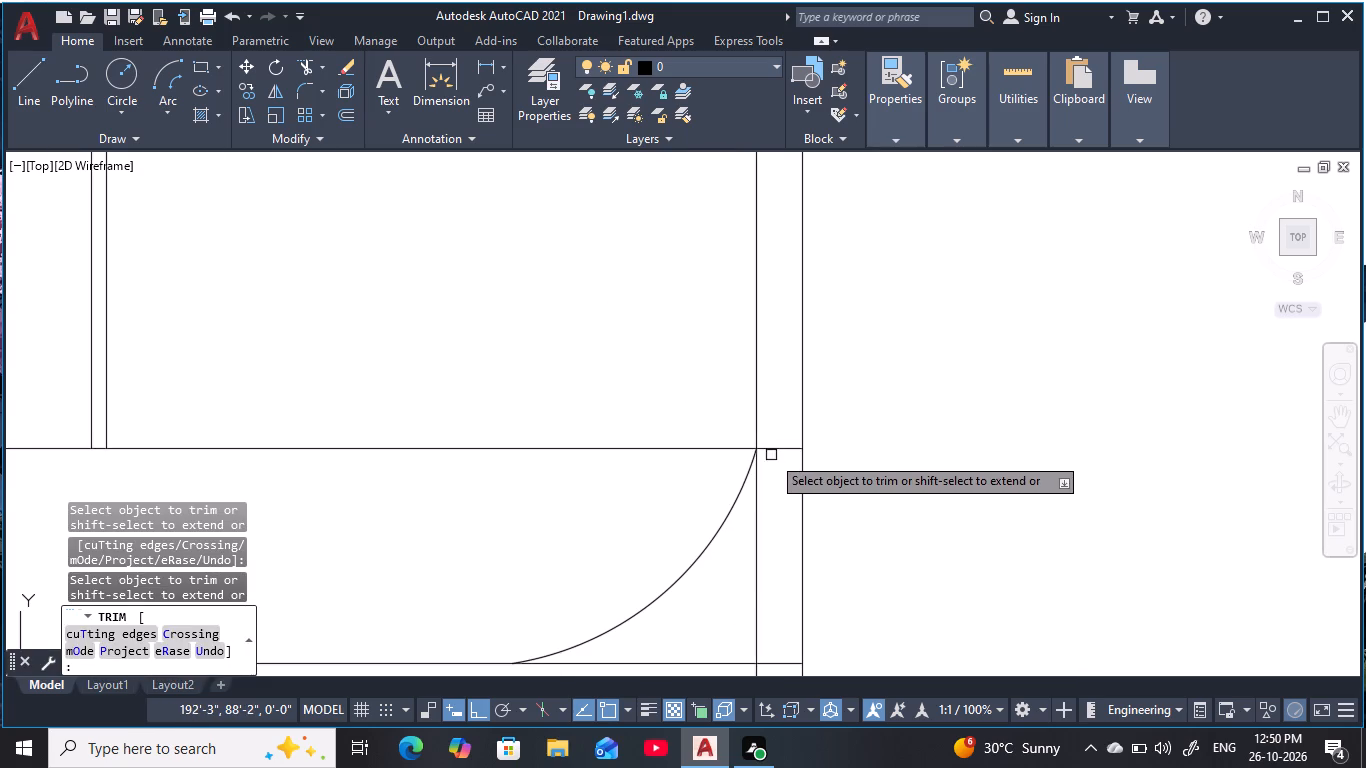
click(770, 450)
scroll(891, 466, down, 3)
middle_drag(891, 470, 813, 438)
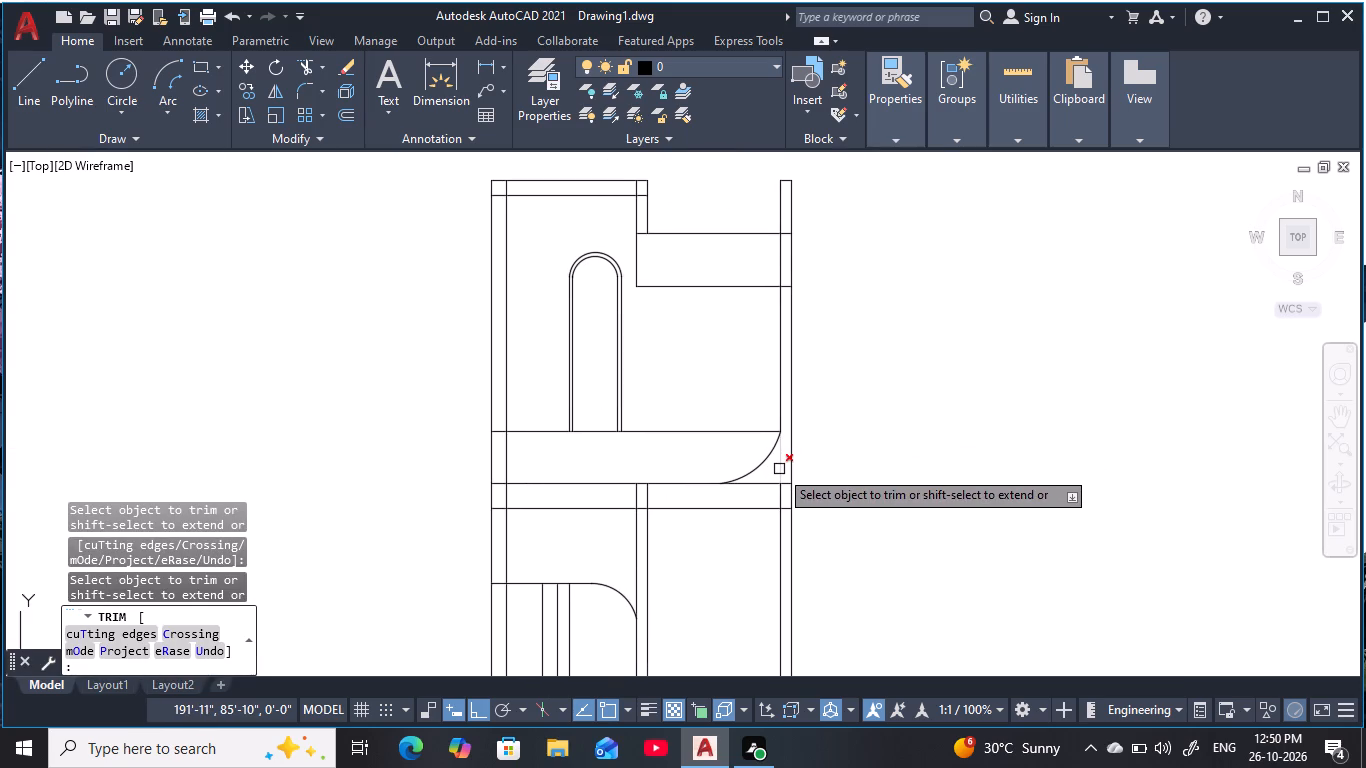
click(779, 469)
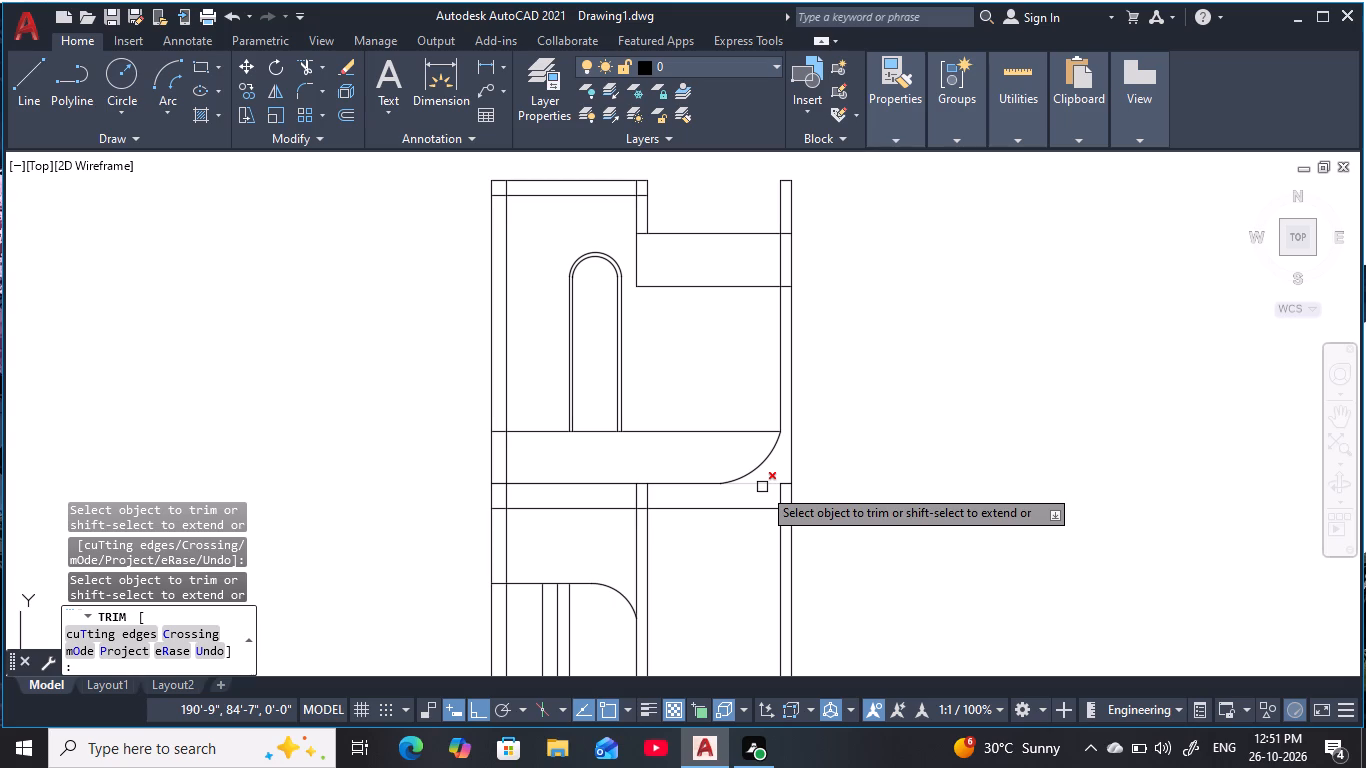
click(762, 487)
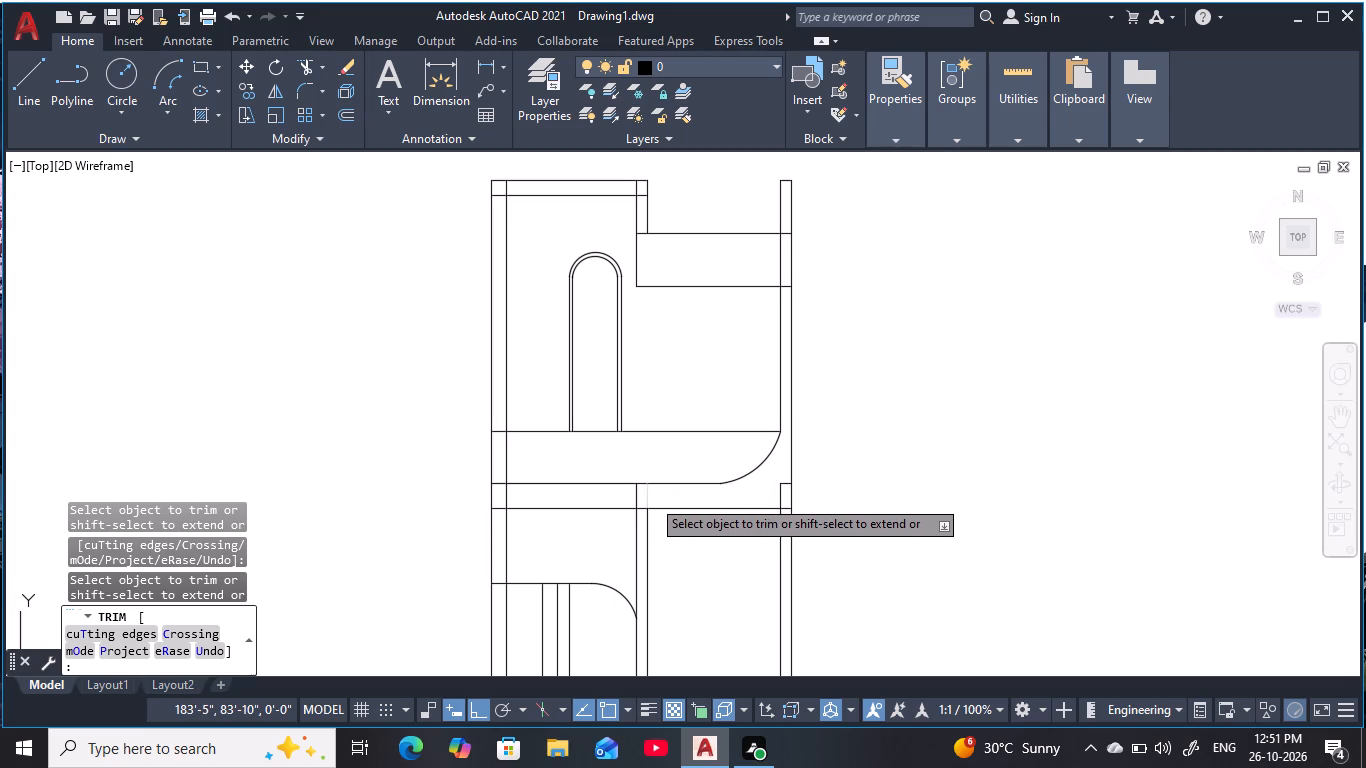
Trim the two central vertical partition lines between the curved band's lower line and the horizontal line beneath it.
click(651, 498)
click(637, 494)
scroll(836, 477, down, 1)
middle_drag(840, 477, 856, 476)
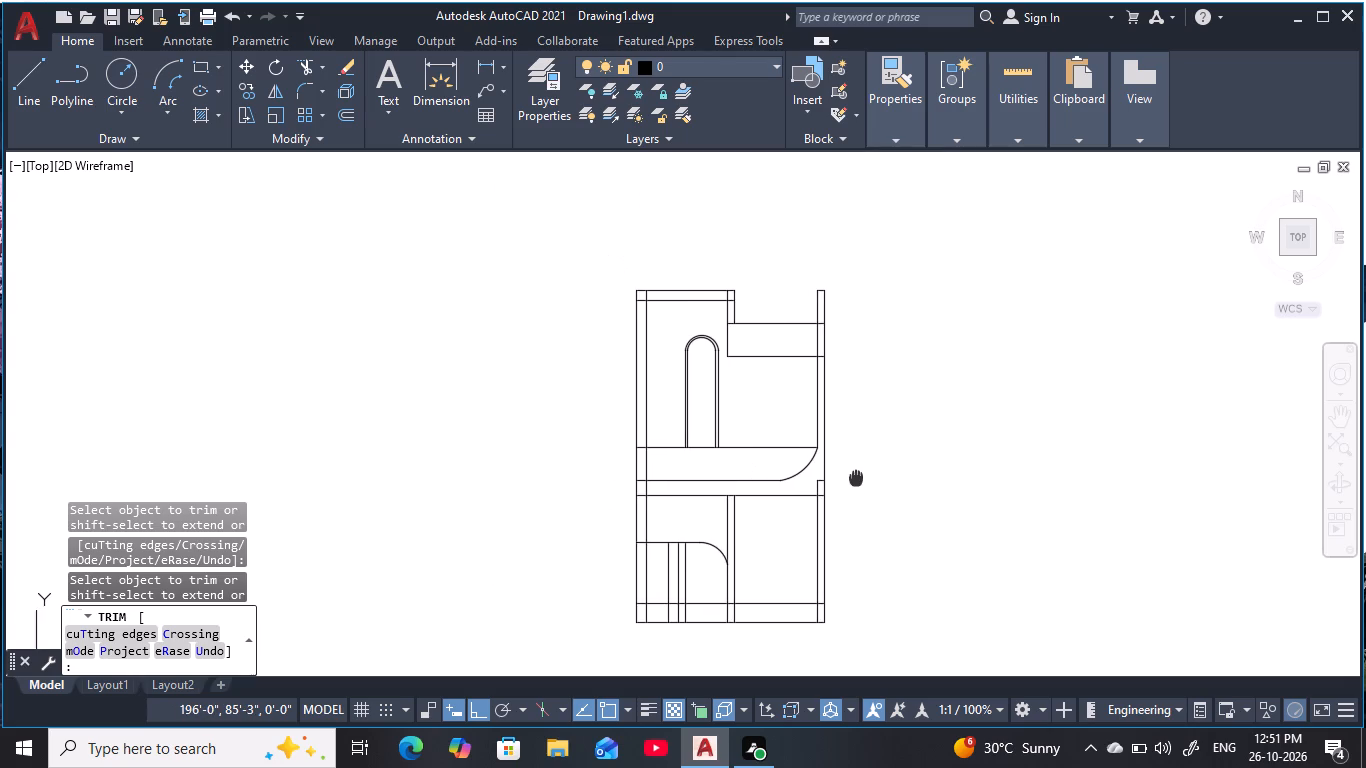
Trim the leftover inner wall segment and short horizontal stub at the right wall, between the band's curved corner and the line beneath it.
middle_drag(856, 476, 813, 483)
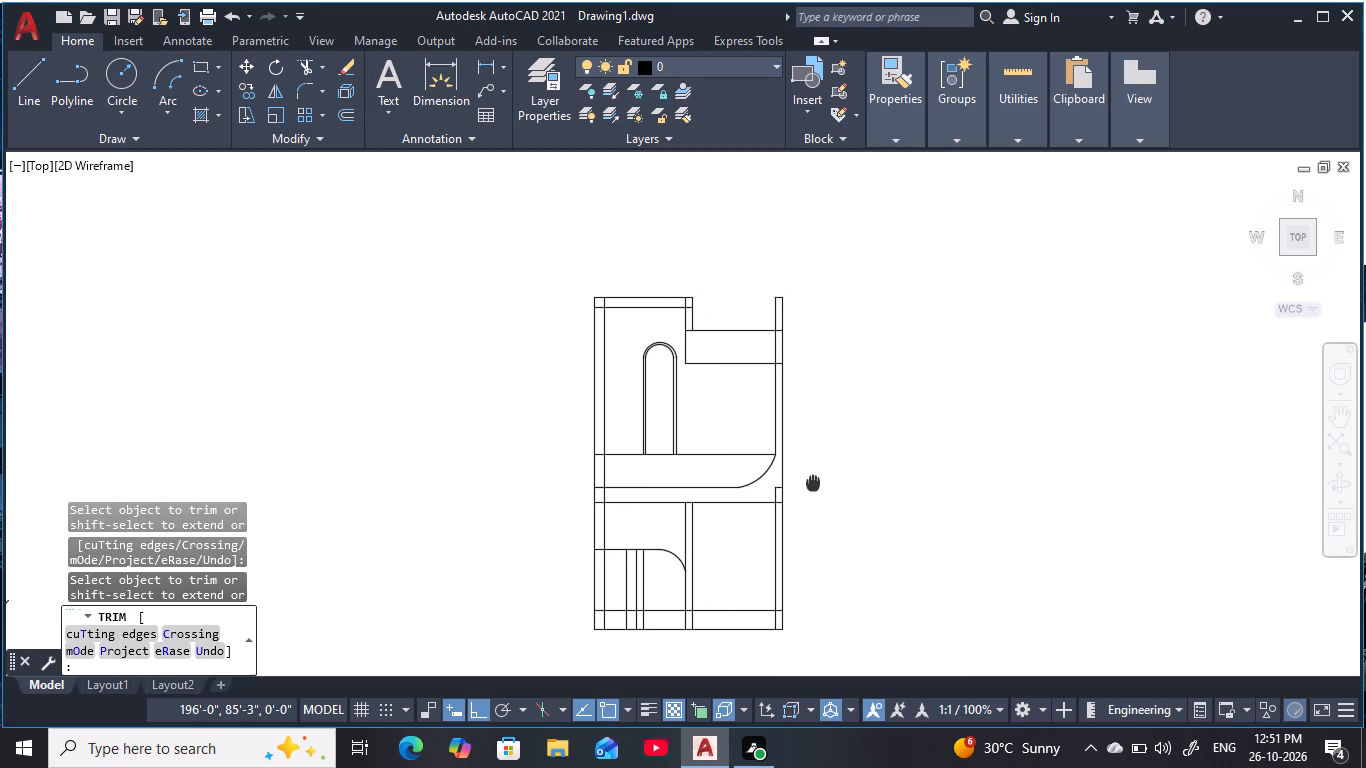
middle_drag(813, 483, 803, 483)
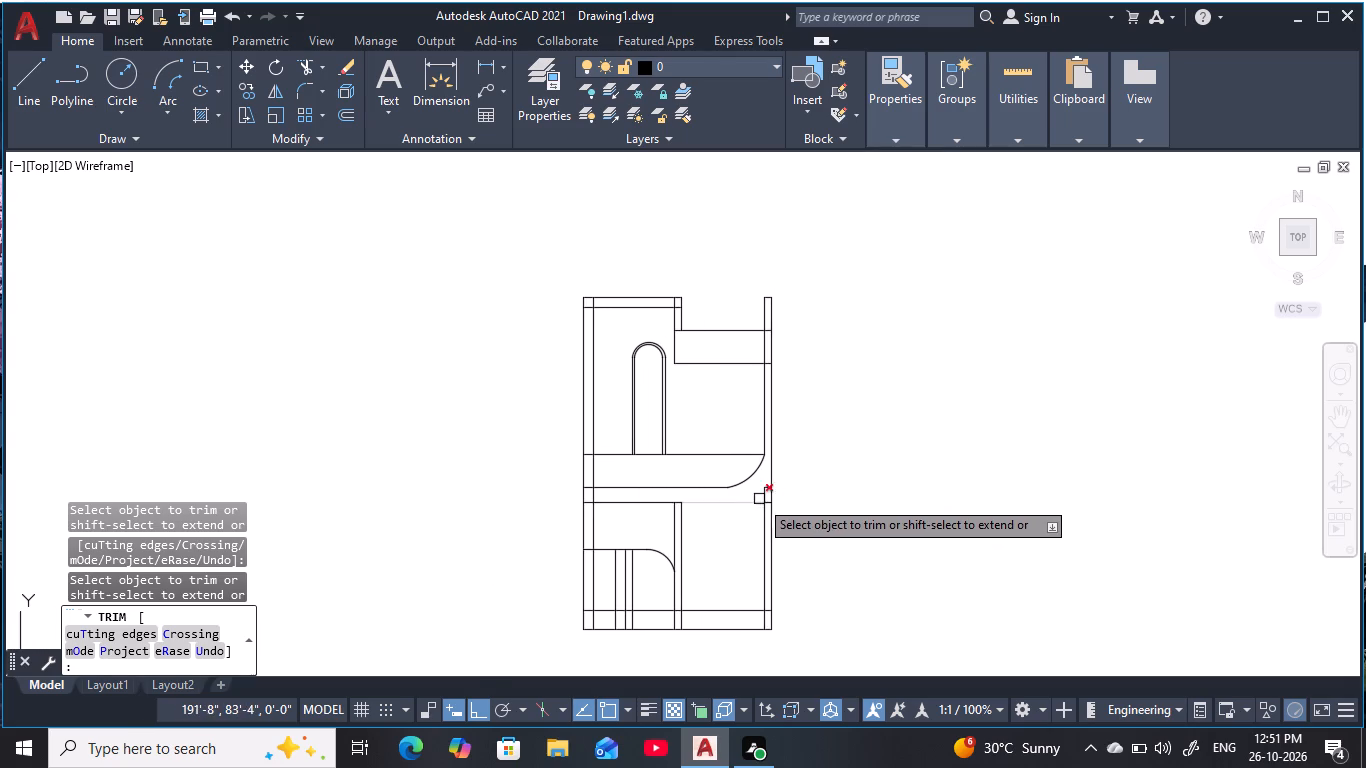
scroll(757, 493, up, 1)
click(768, 500)
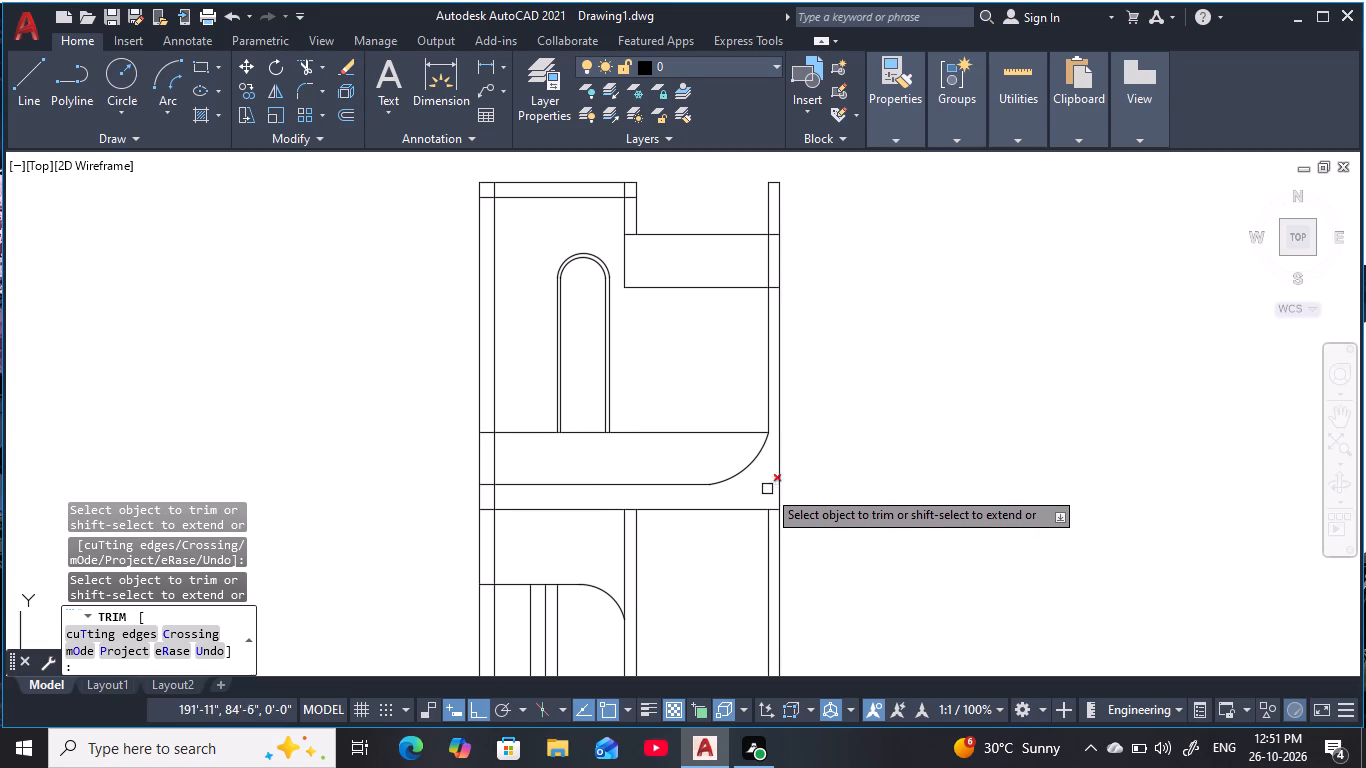
click(770, 488)
scroll(826, 476, down, 2)
middle_drag(826, 476, 856, 471)
key(Escape)
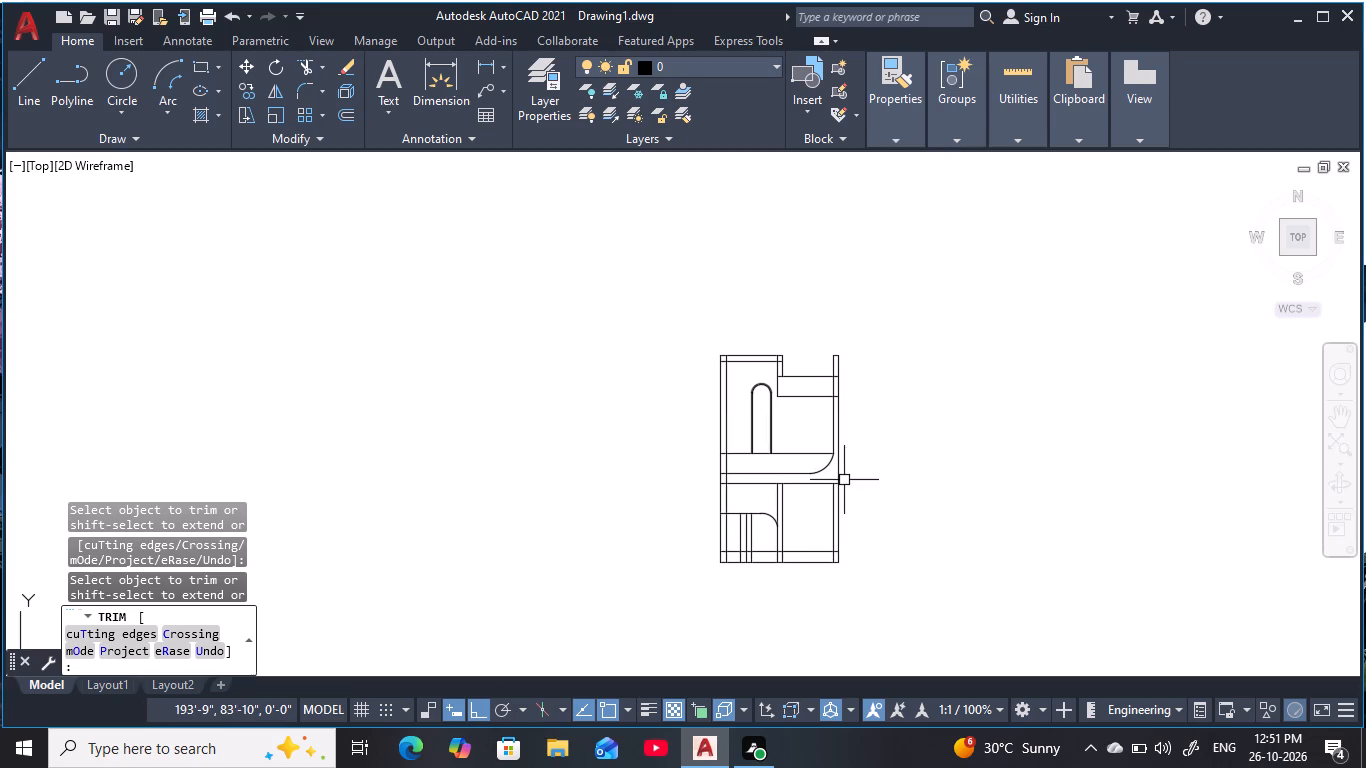
key(Escape)
key(Escape)
key(Escape)
key(Escape)
key(Escape)
key(Escape)
middle_click(898, 487)
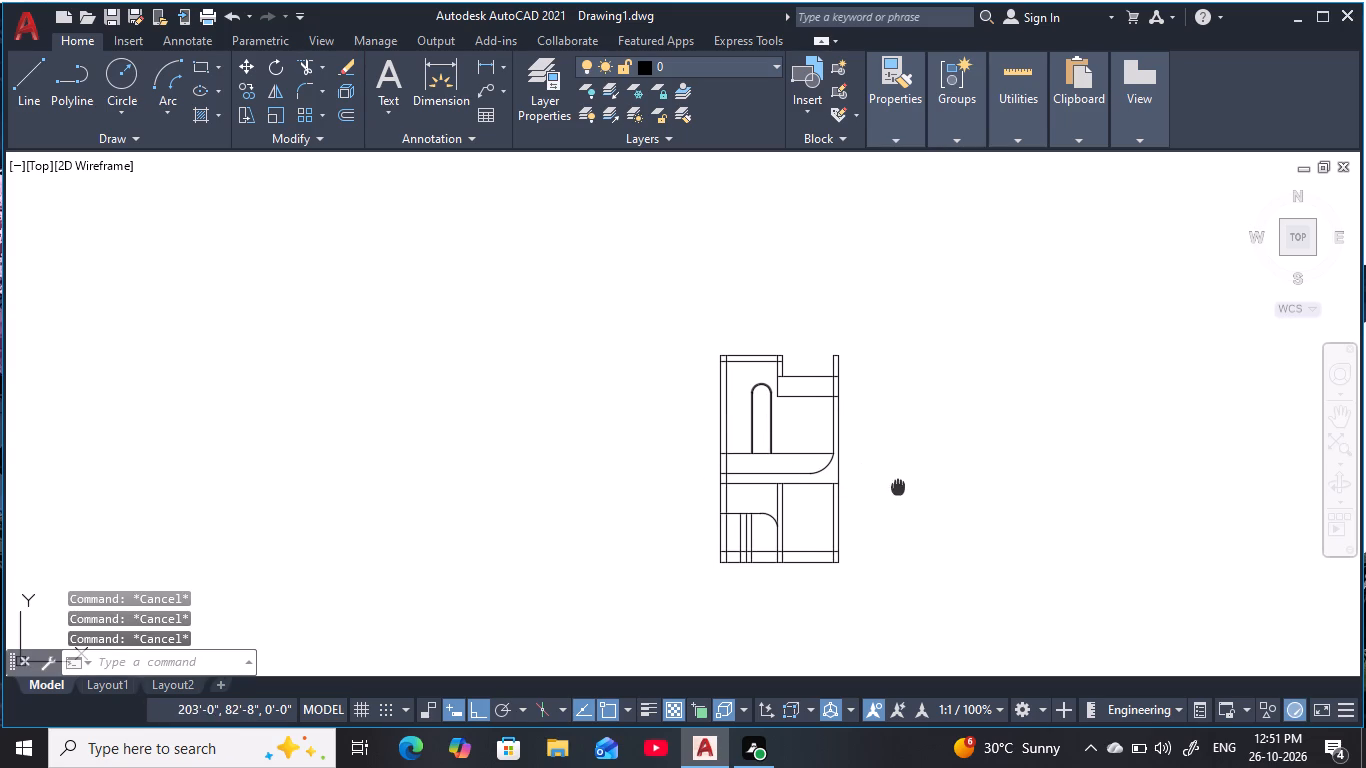
middle_drag(795, 537, 824, 520)
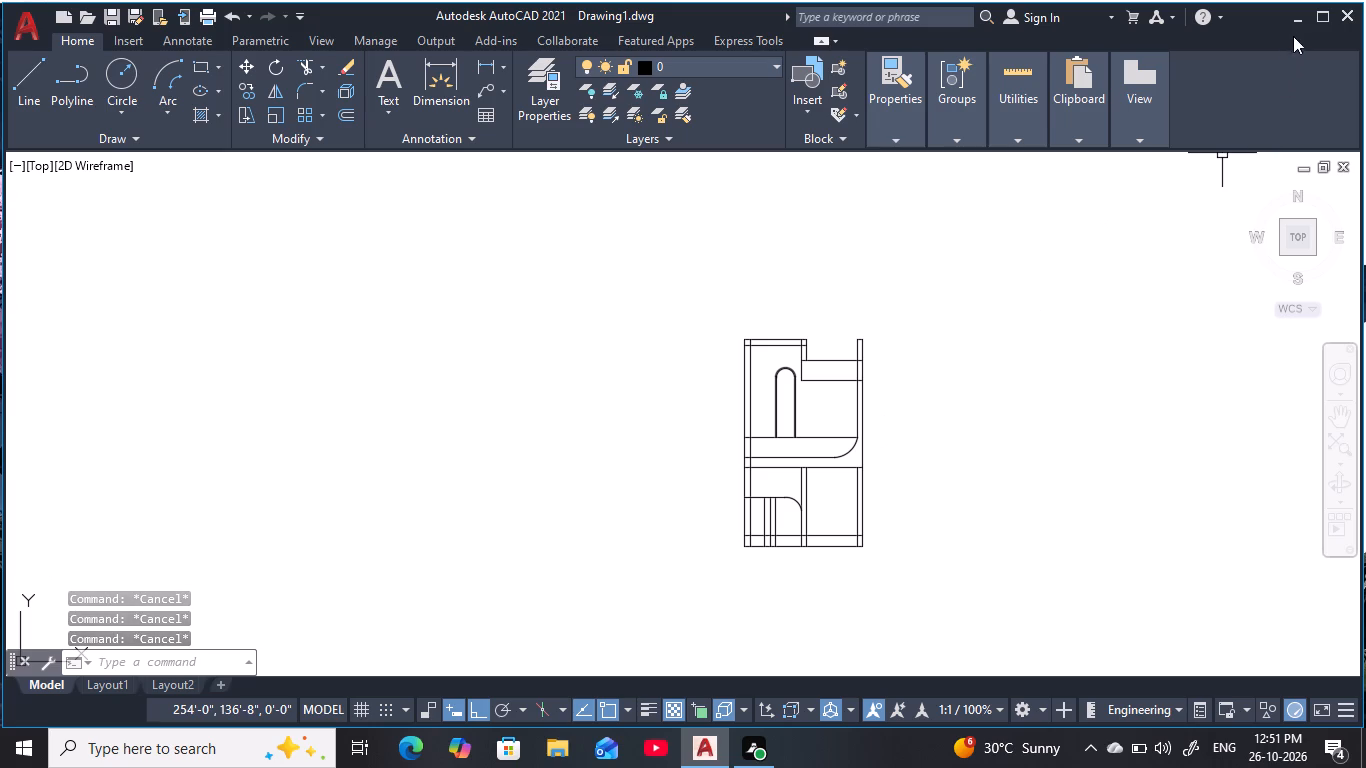
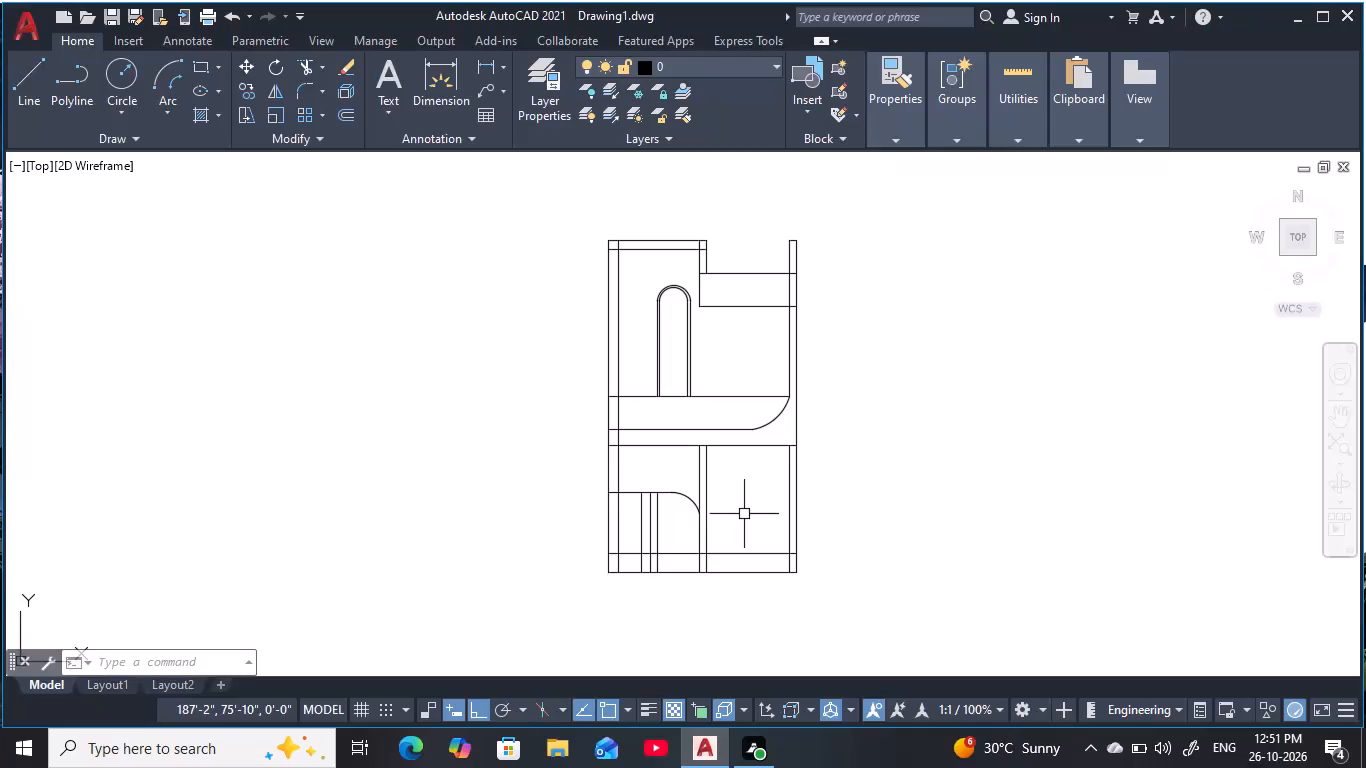
Trim the left wall's inner vertical line where it crosses the floor band, between the band's top and lower lines.
middle_drag(696, 498, 707, 498)
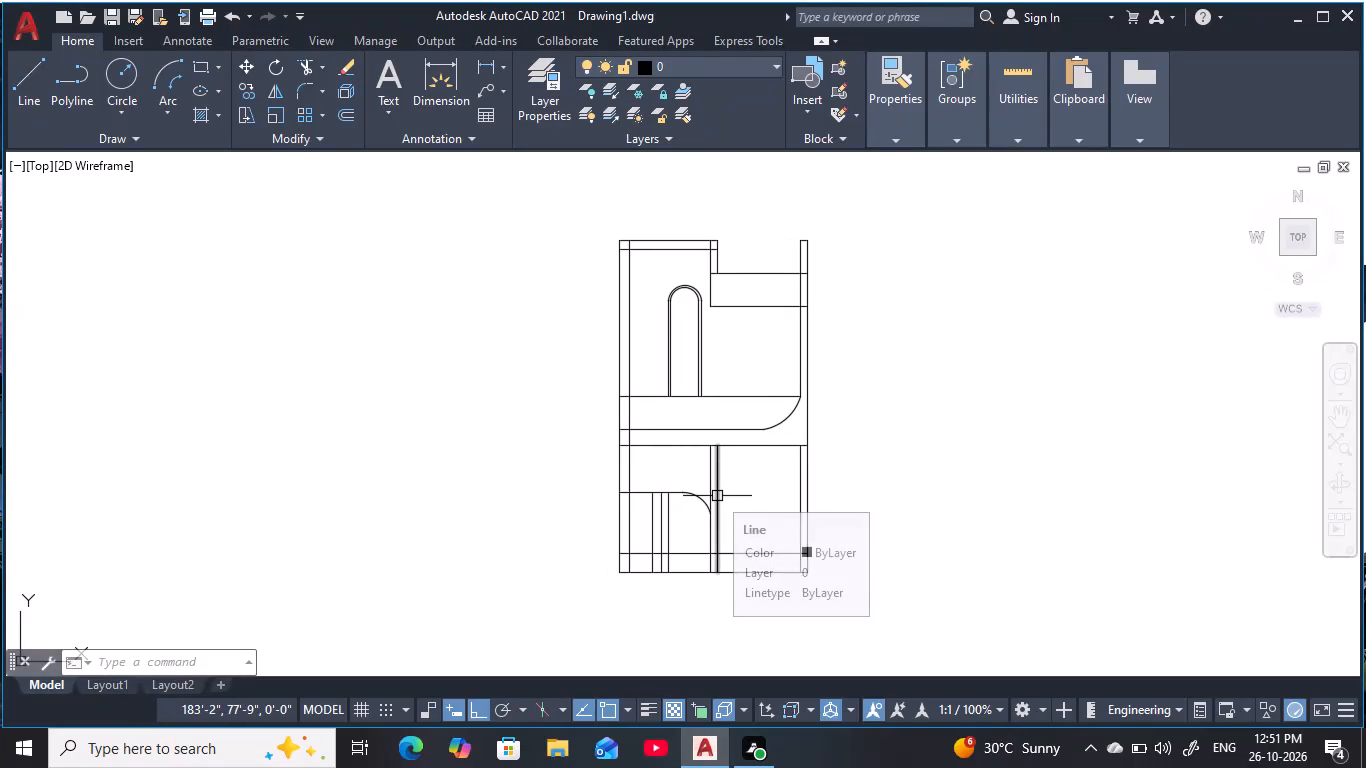
scroll(643, 316, up, 1)
middle_drag(643, 316, 627, 421)
key(Escape)
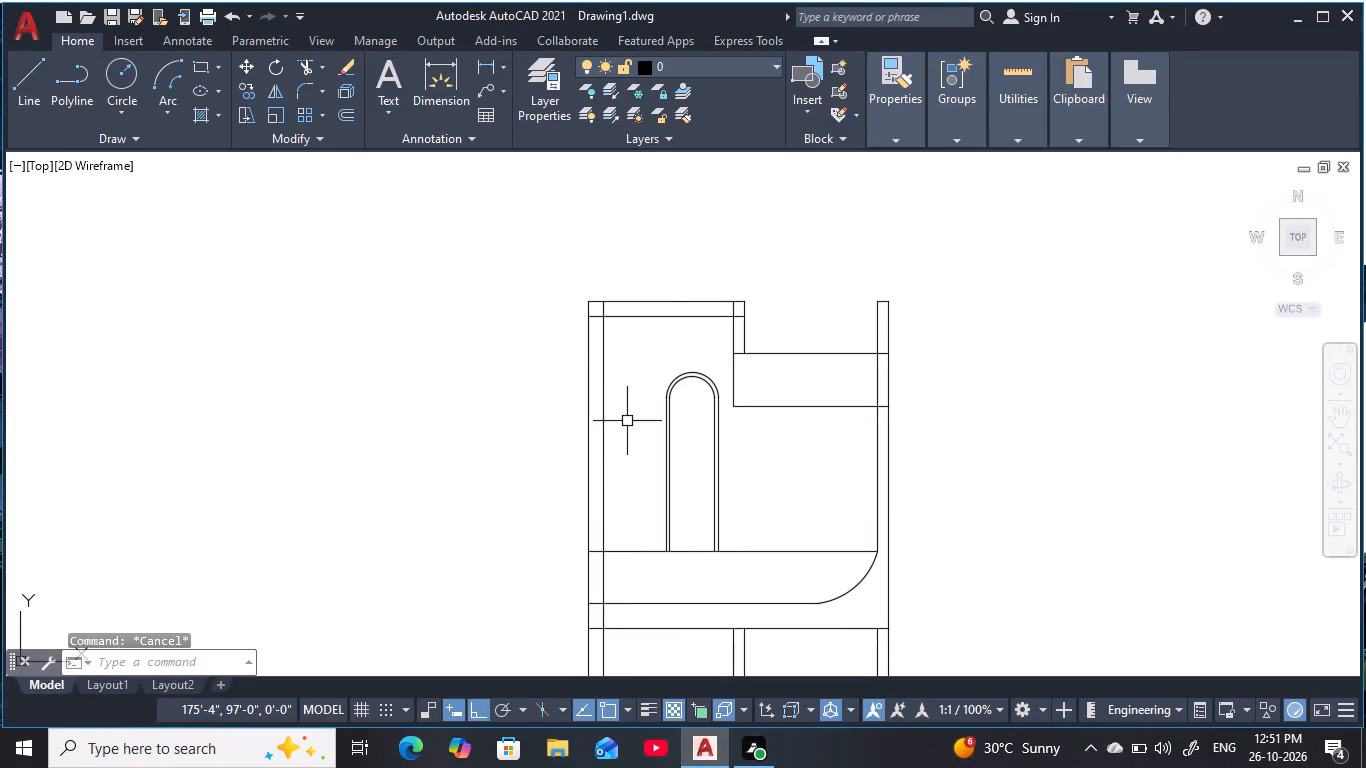
key(Escape)
key(Escape)
key(Escape)
key(Escape)
middle_drag(623, 405, 620, 194)
scroll(622, 190, up, 1)
key(Escape)
key(Escape)
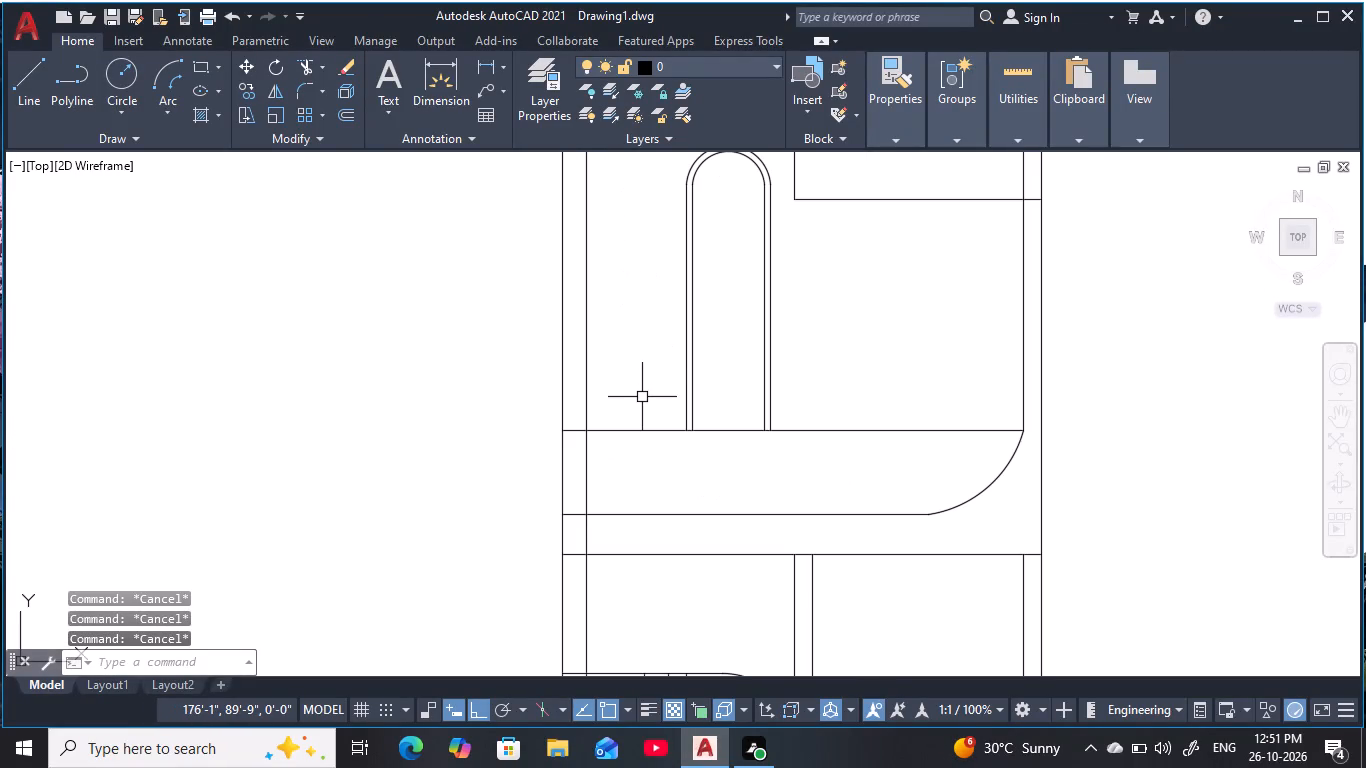
text(tr)
key(space)
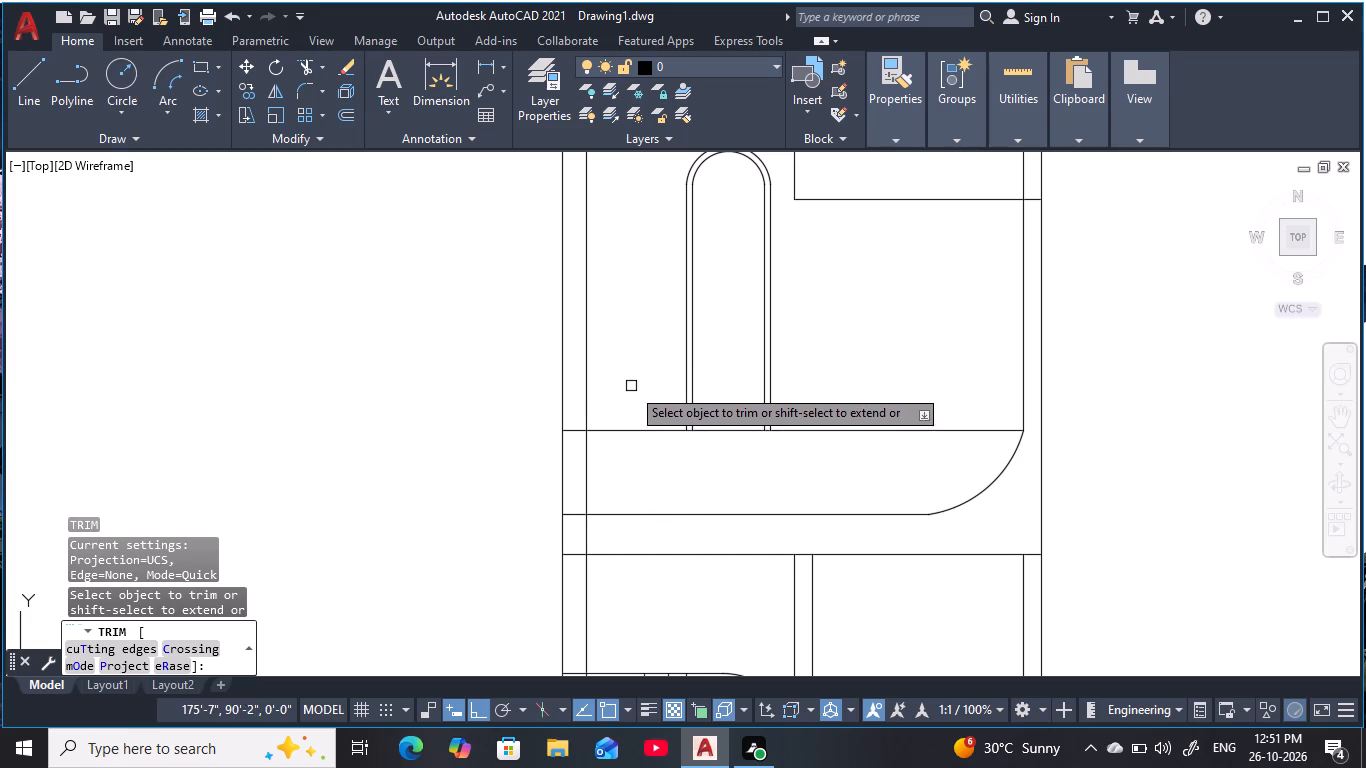
click(587, 492)
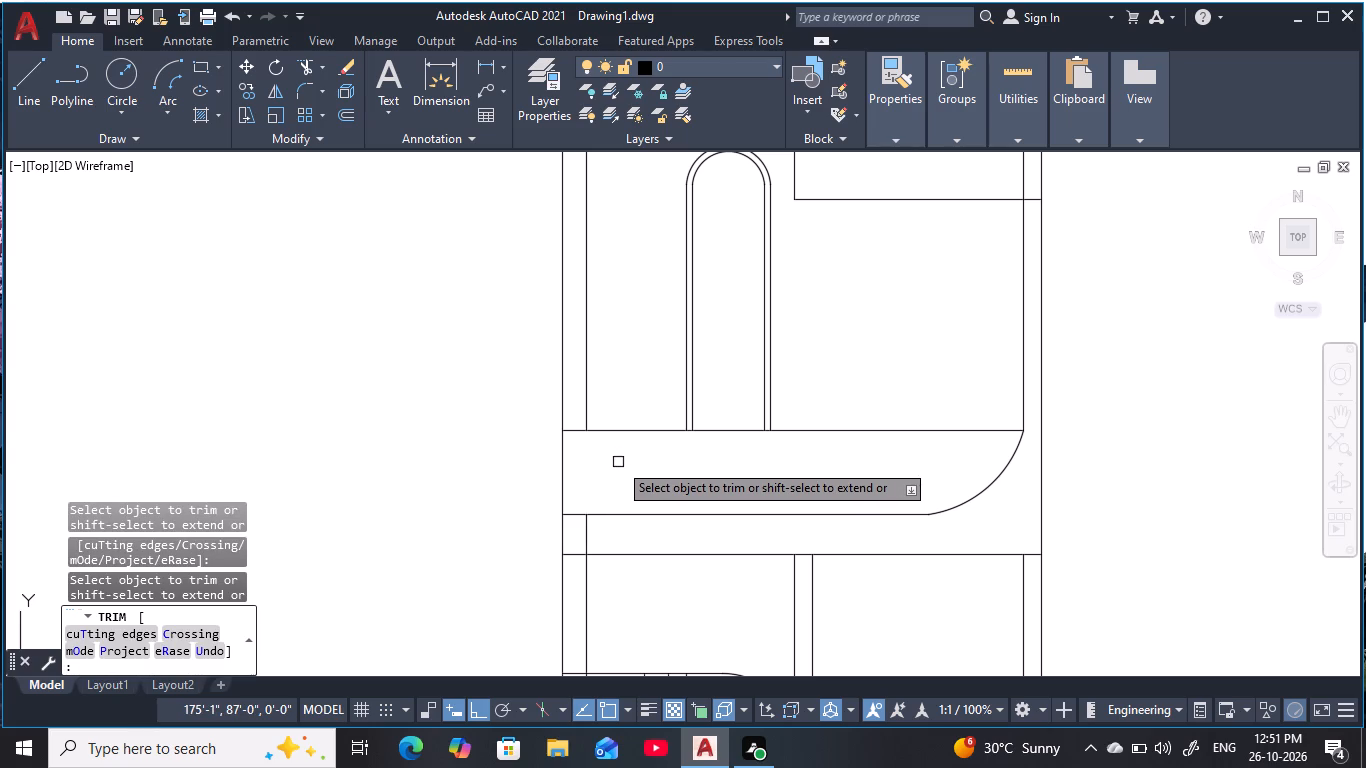
middle_drag(622, 469, 638, 526)
scroll(638, 524, down, 1)
key(Escape)
key(Escape)
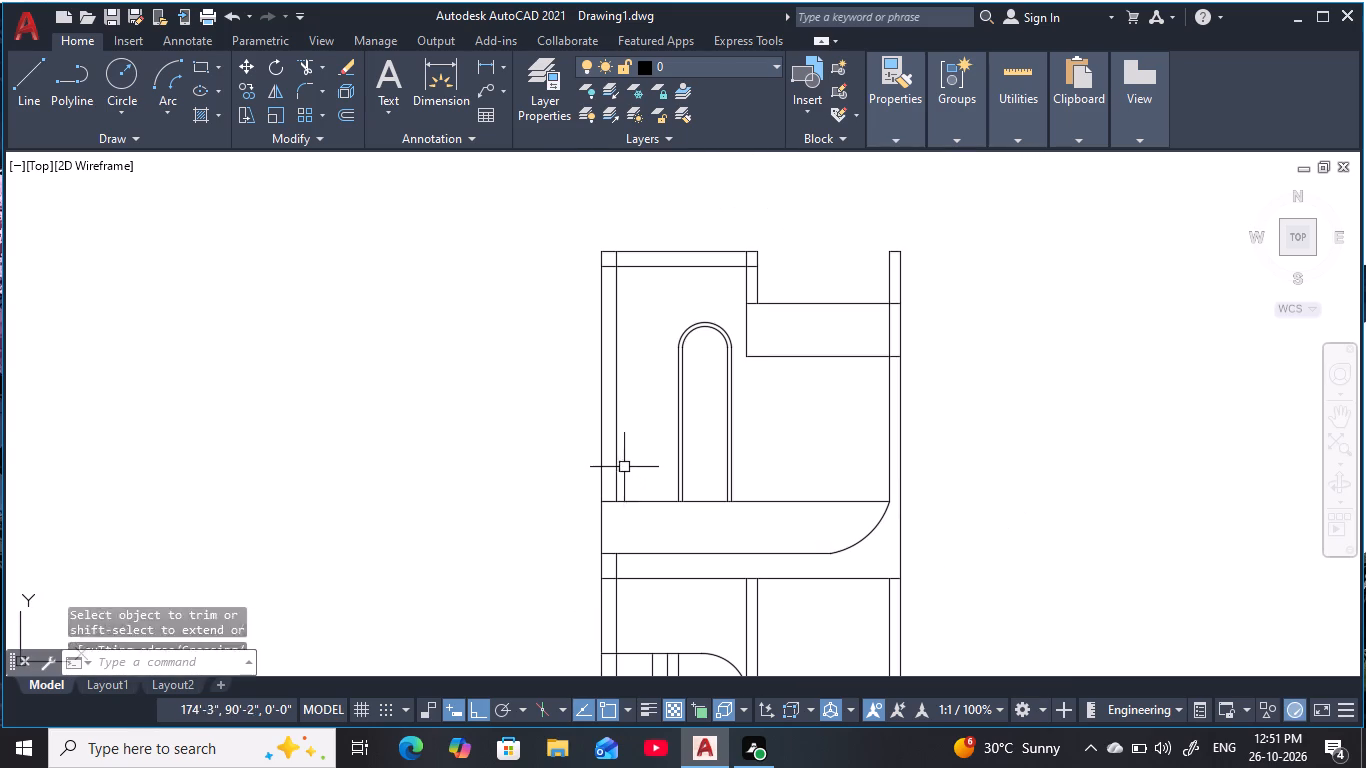
key(Escape)
key(Escape)
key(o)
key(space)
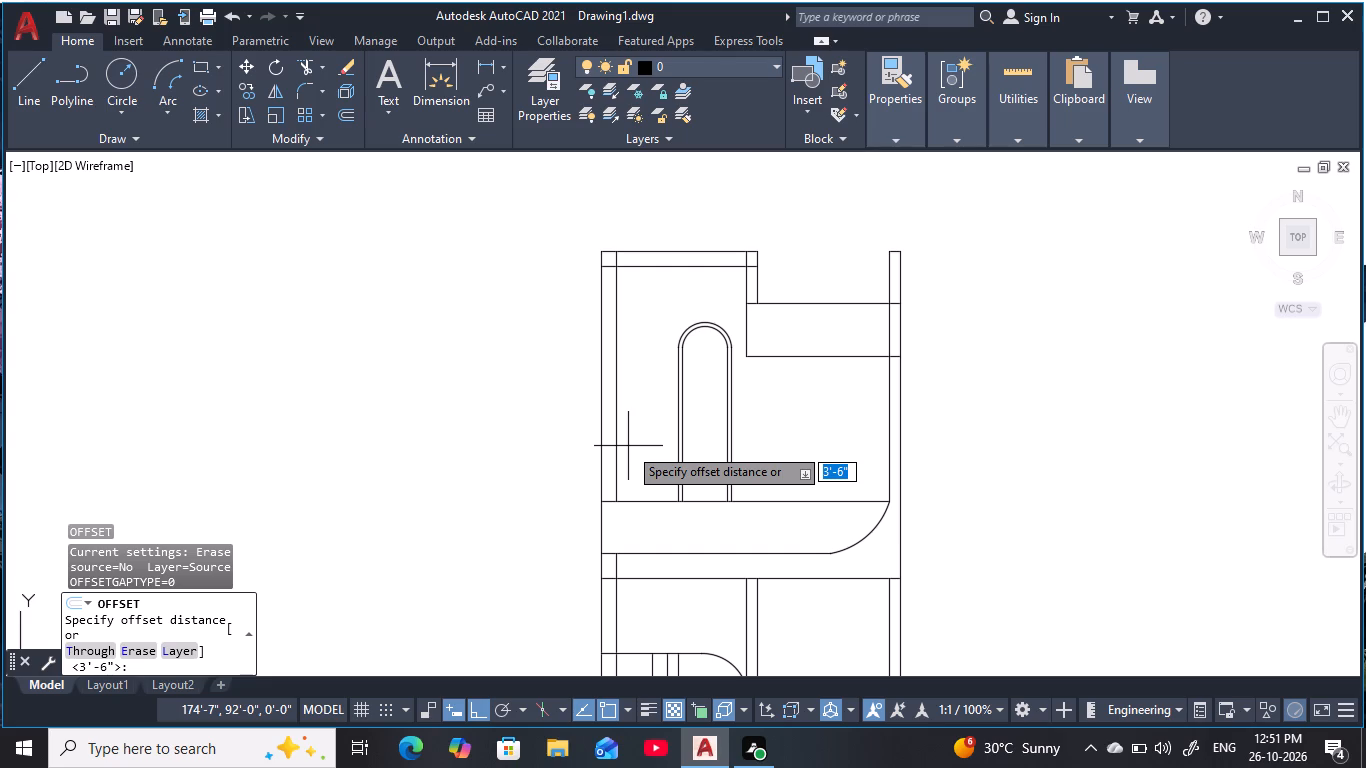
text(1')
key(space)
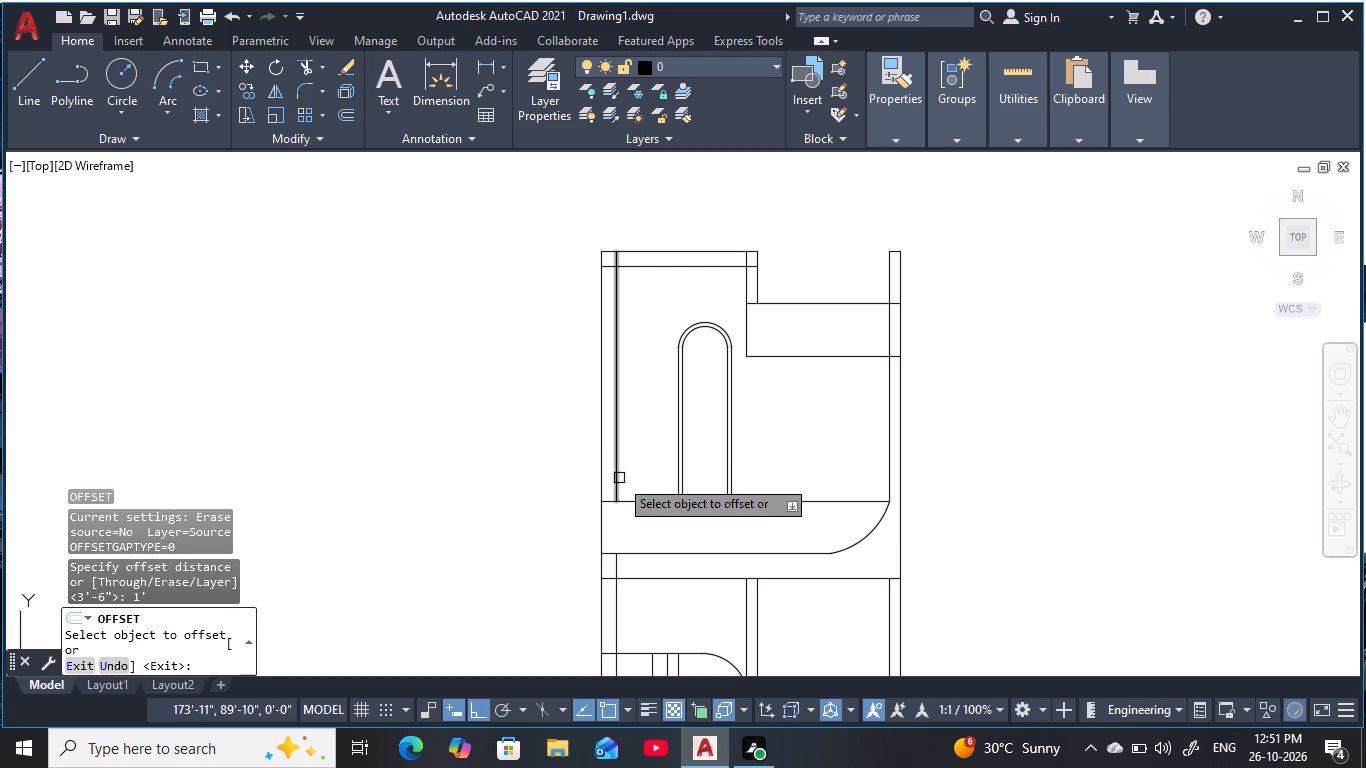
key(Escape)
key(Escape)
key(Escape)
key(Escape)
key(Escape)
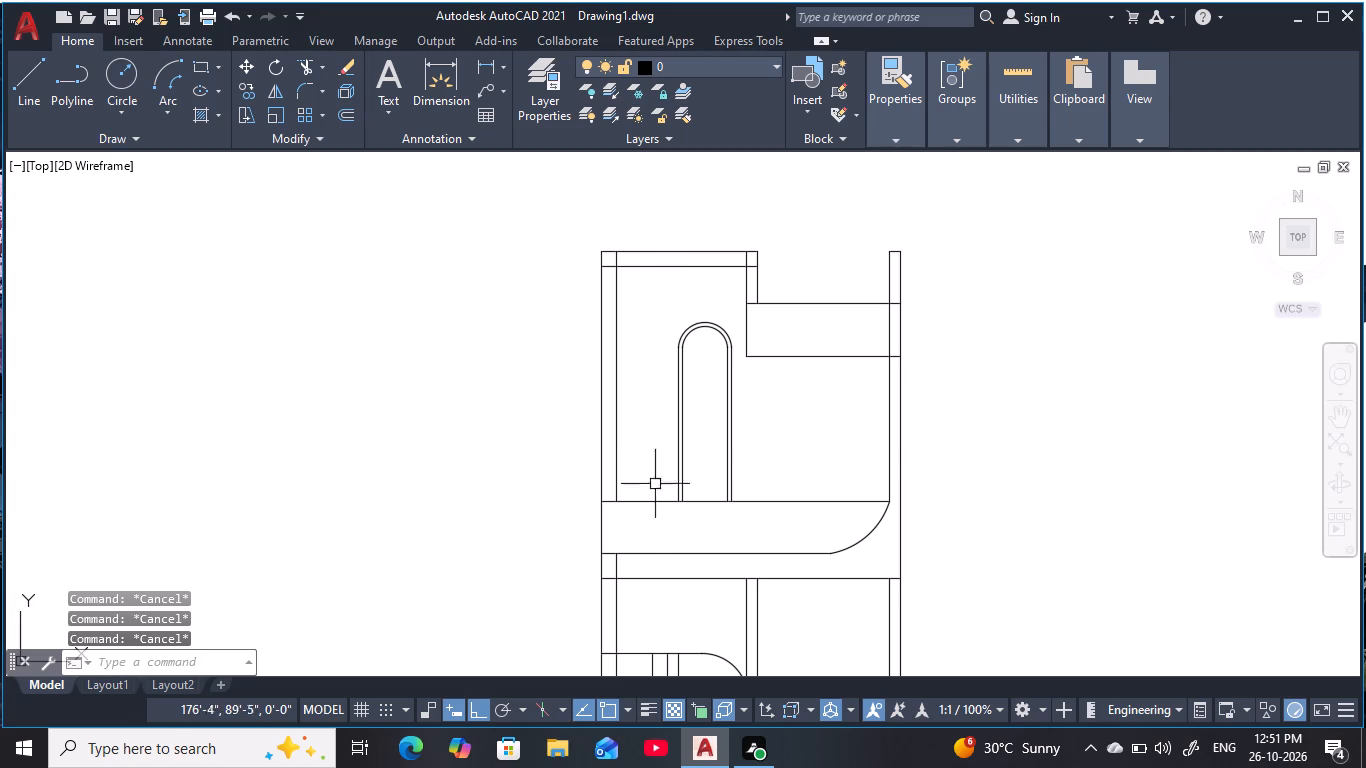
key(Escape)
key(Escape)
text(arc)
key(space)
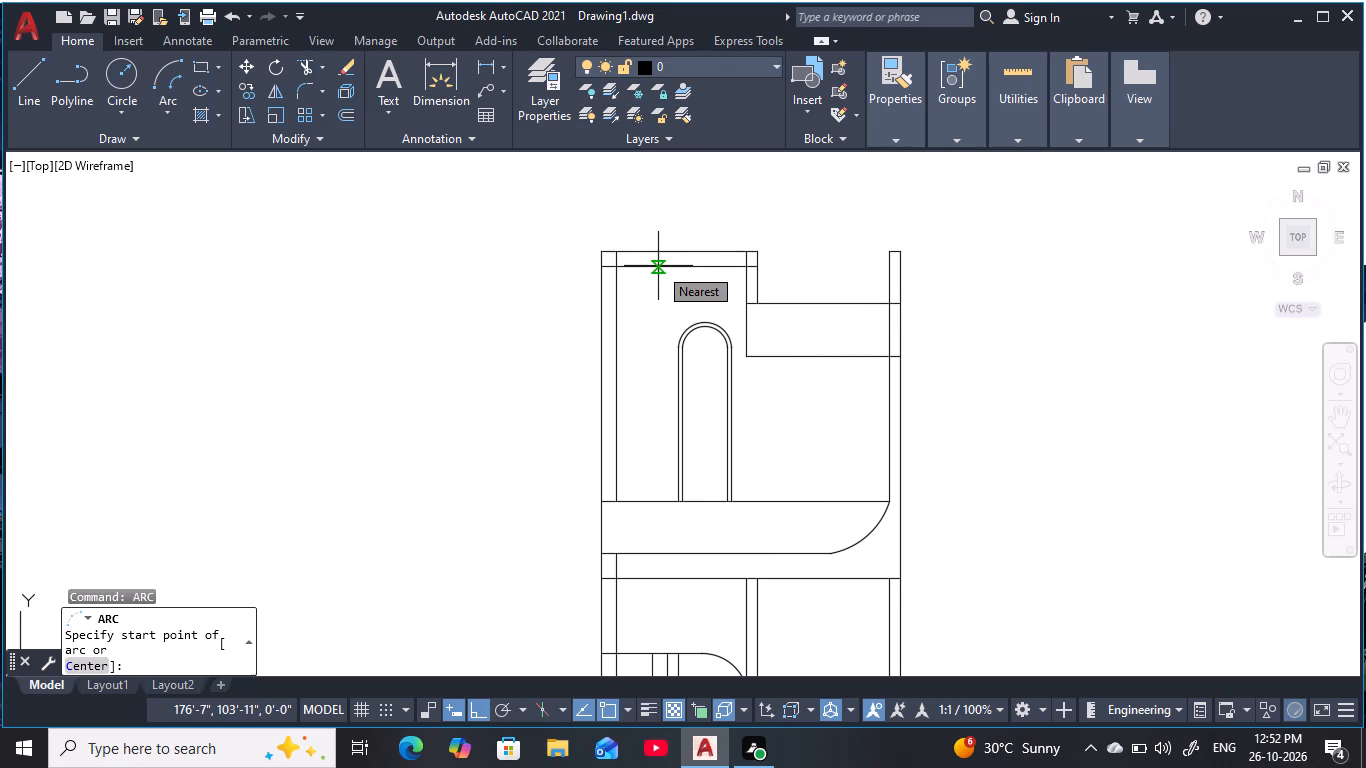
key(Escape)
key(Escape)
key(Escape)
Offset the upper floor's left inner wall line 2'2" inward, toward the arched window.
text(o)
key(space)
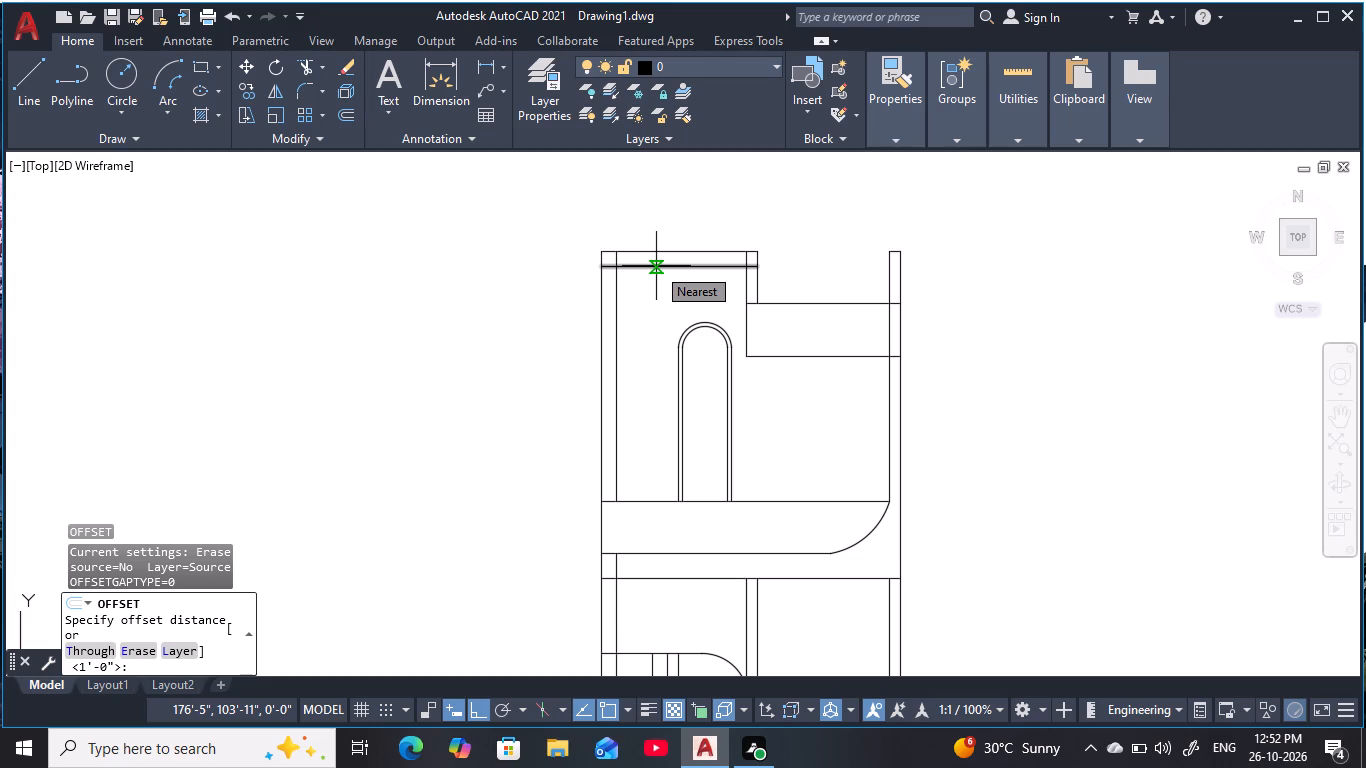
text(2')
key(2)
key(space)
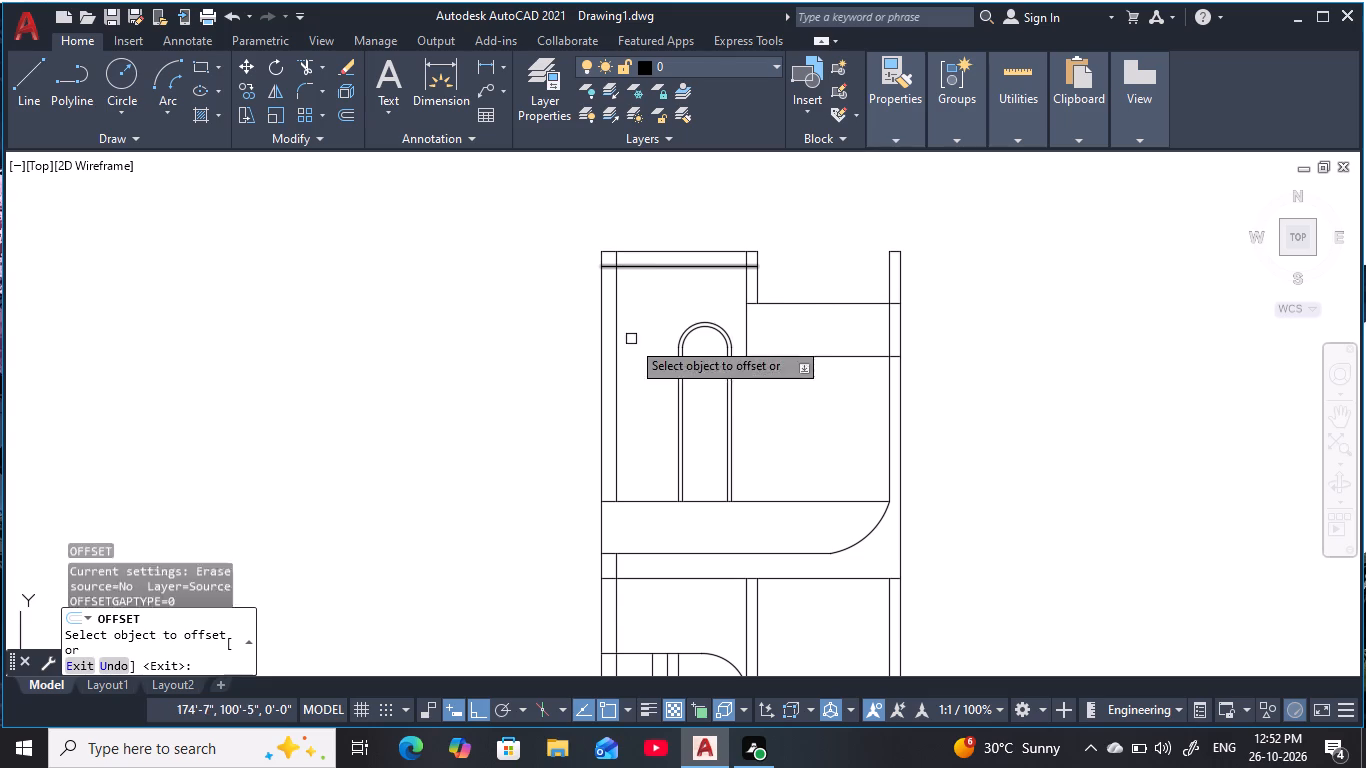
click(617, 375)
click(666, 367)
key(Escape)
key(Escape)
key(Escape)
key(Escape)
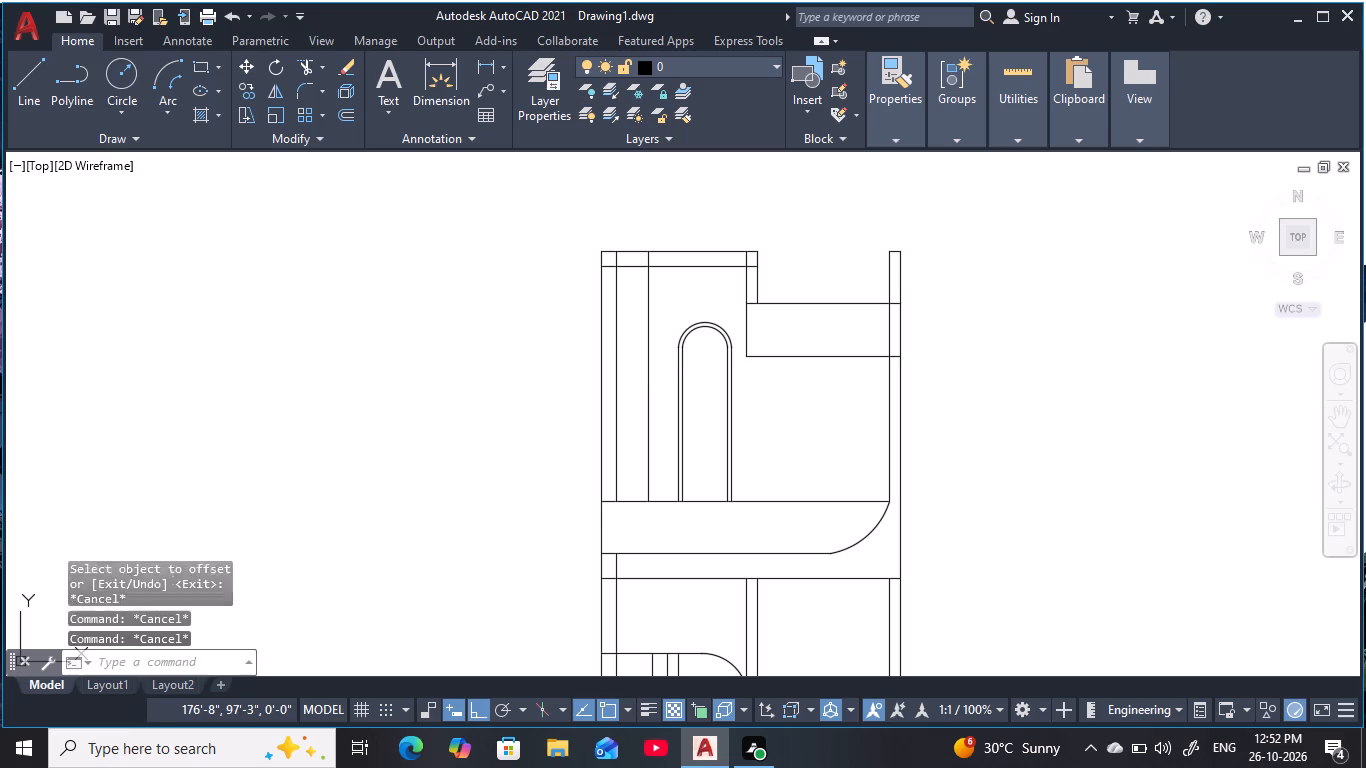
key(Escape)
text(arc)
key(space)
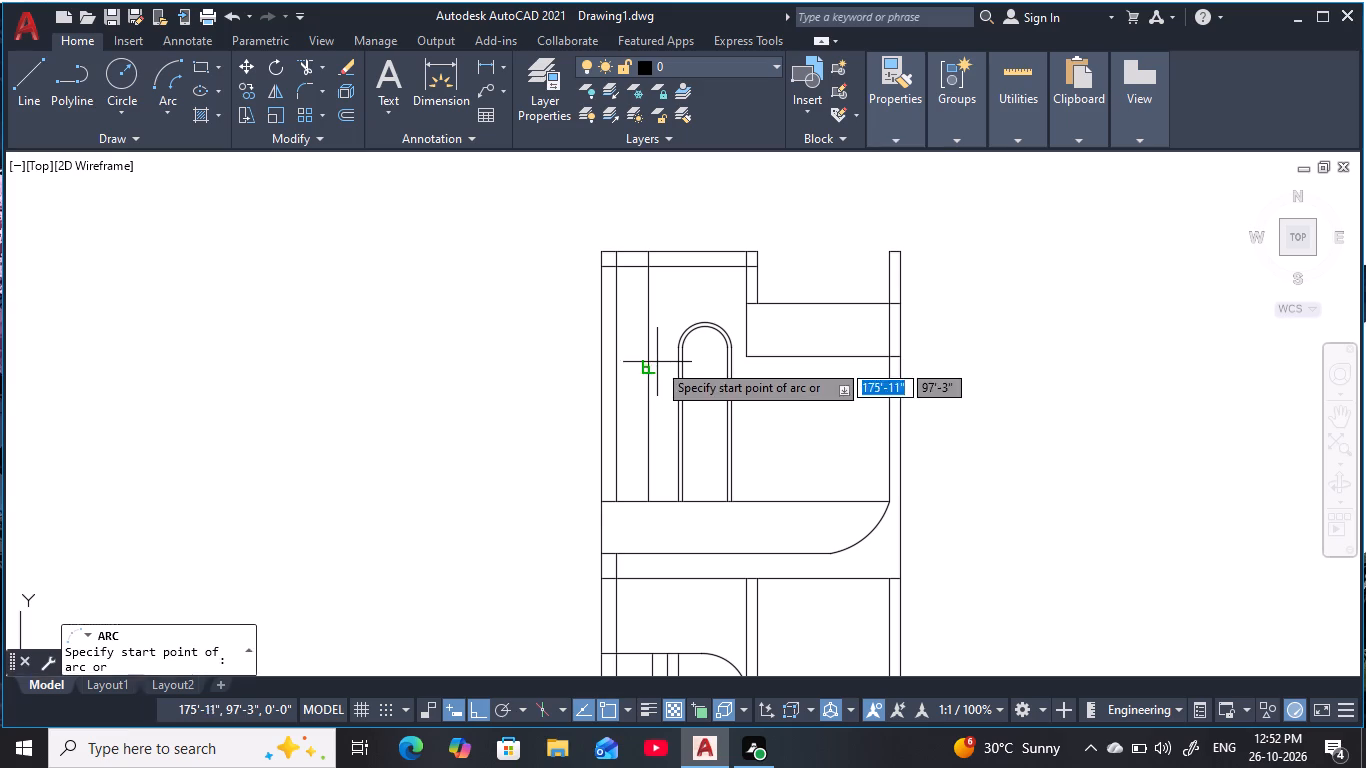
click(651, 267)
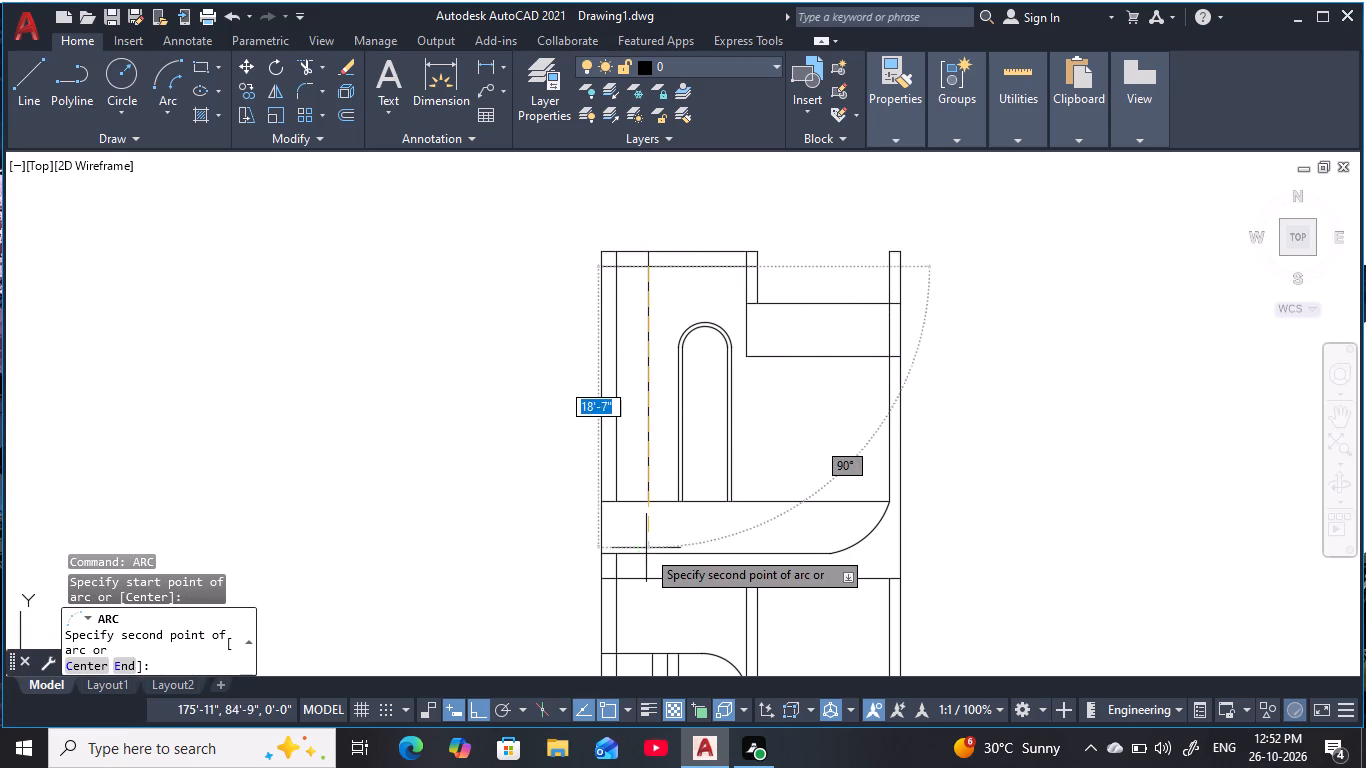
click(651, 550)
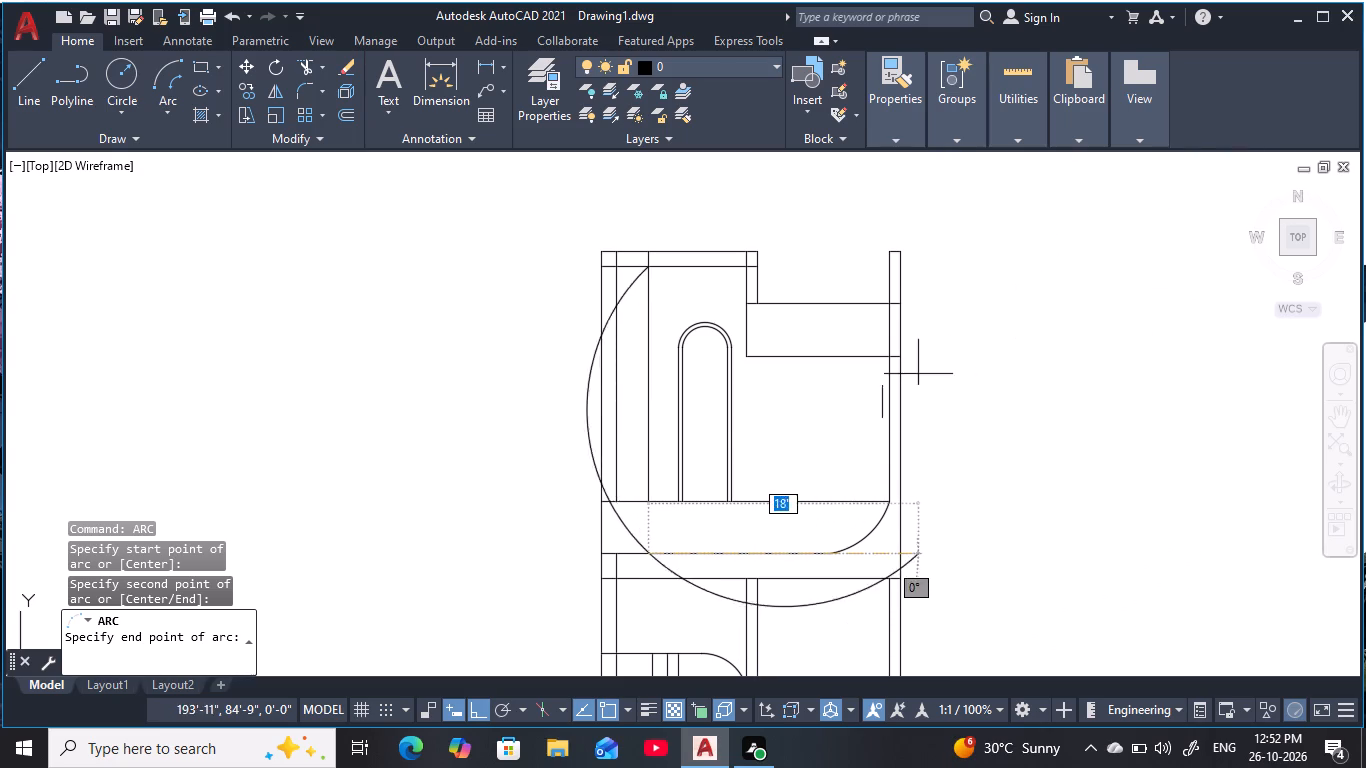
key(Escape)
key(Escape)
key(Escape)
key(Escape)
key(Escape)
Draw a three-point arc from the offset line's intersection with the roof's lower line, through the left inner wall line, ending inside the room.
scroll(619, 292, up, 1)
middle_drag(618, 292, 602, 351)
key(Escape)
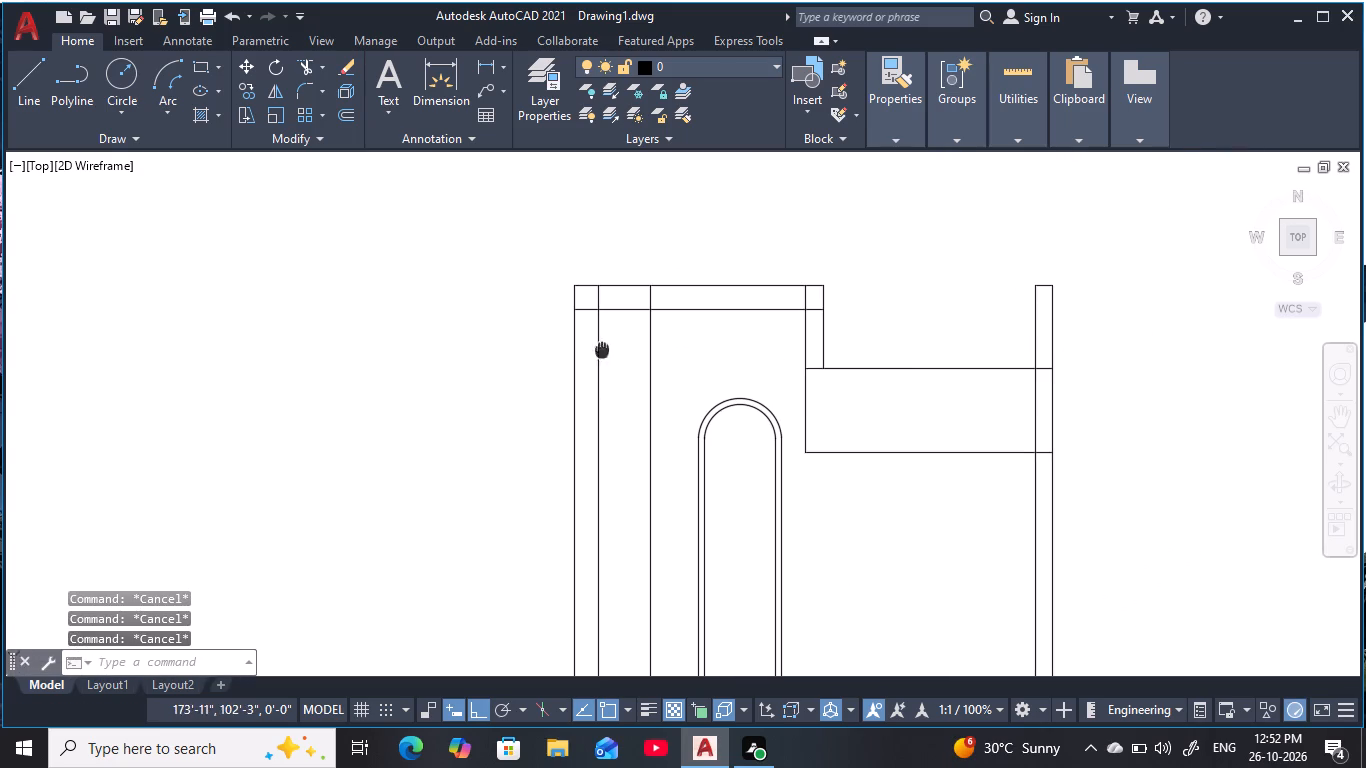
key(space)
click(652, 312)
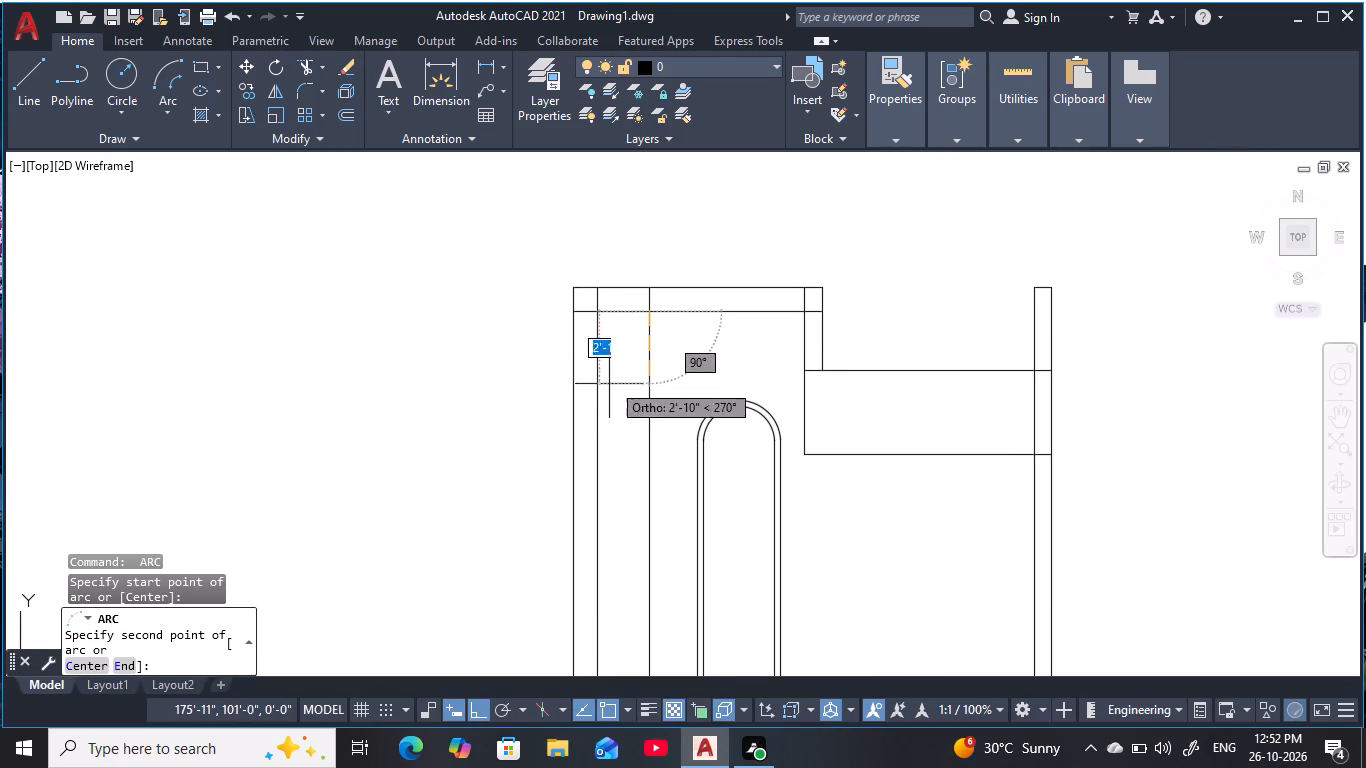
click(598, 371)
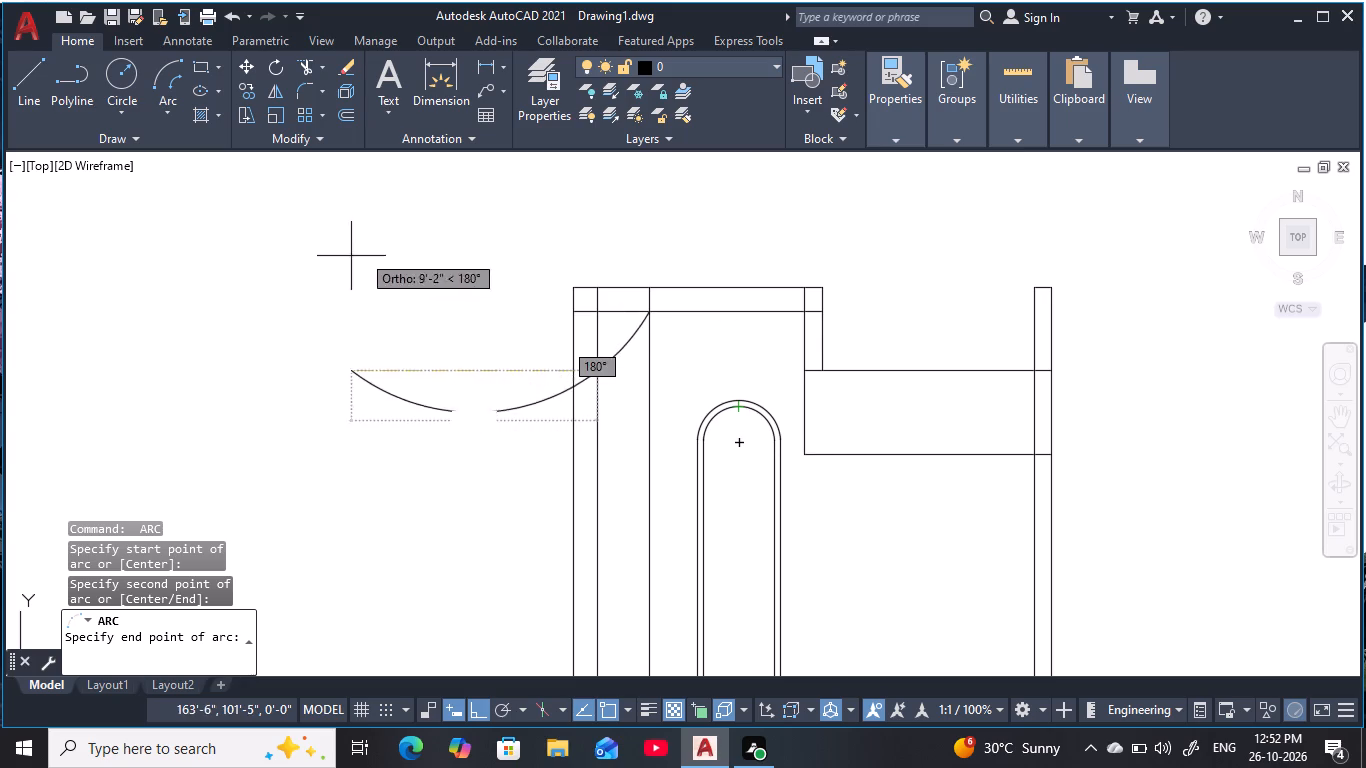
scroll(659, 384, up, 1)
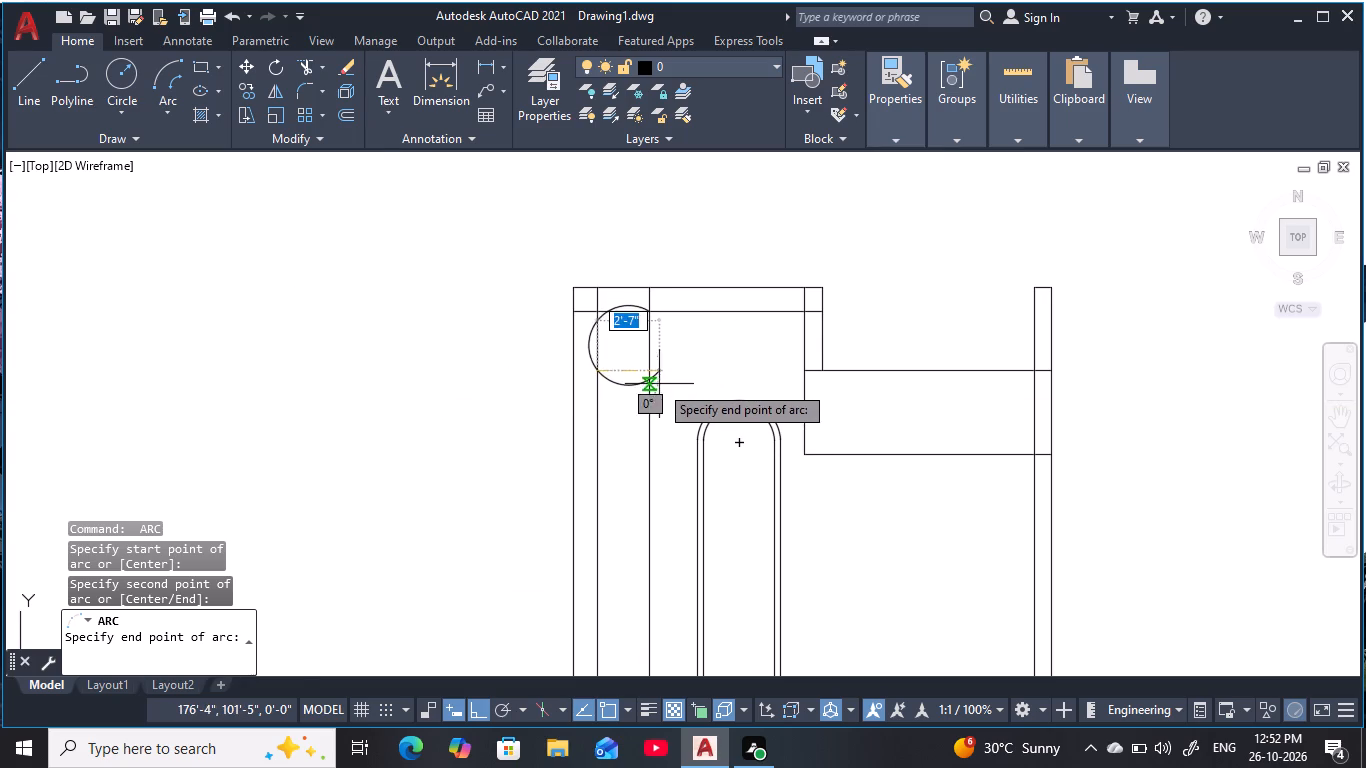
scroll(659, 384, up, 2)
middle_drag(665, 388, 756, 565)
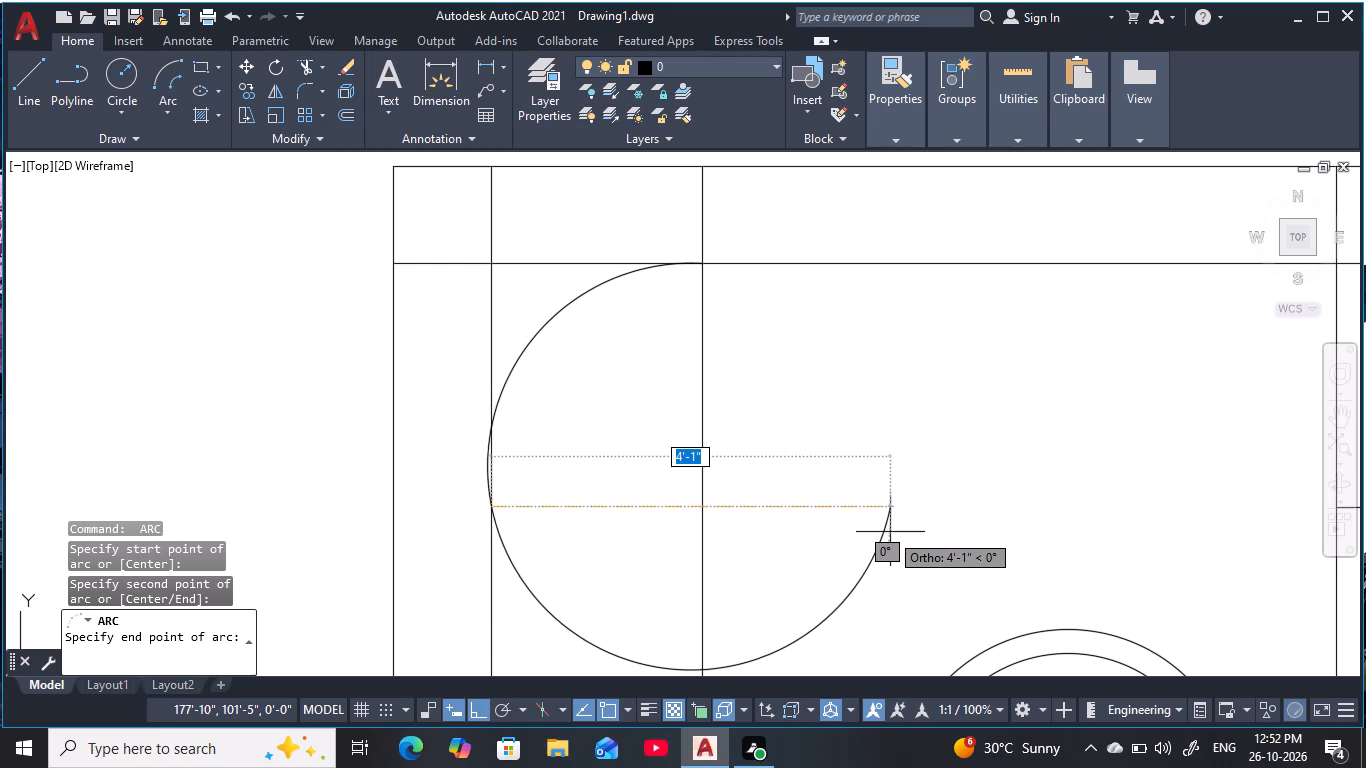
click(938, 499)
key(Escape)
key(Escape)
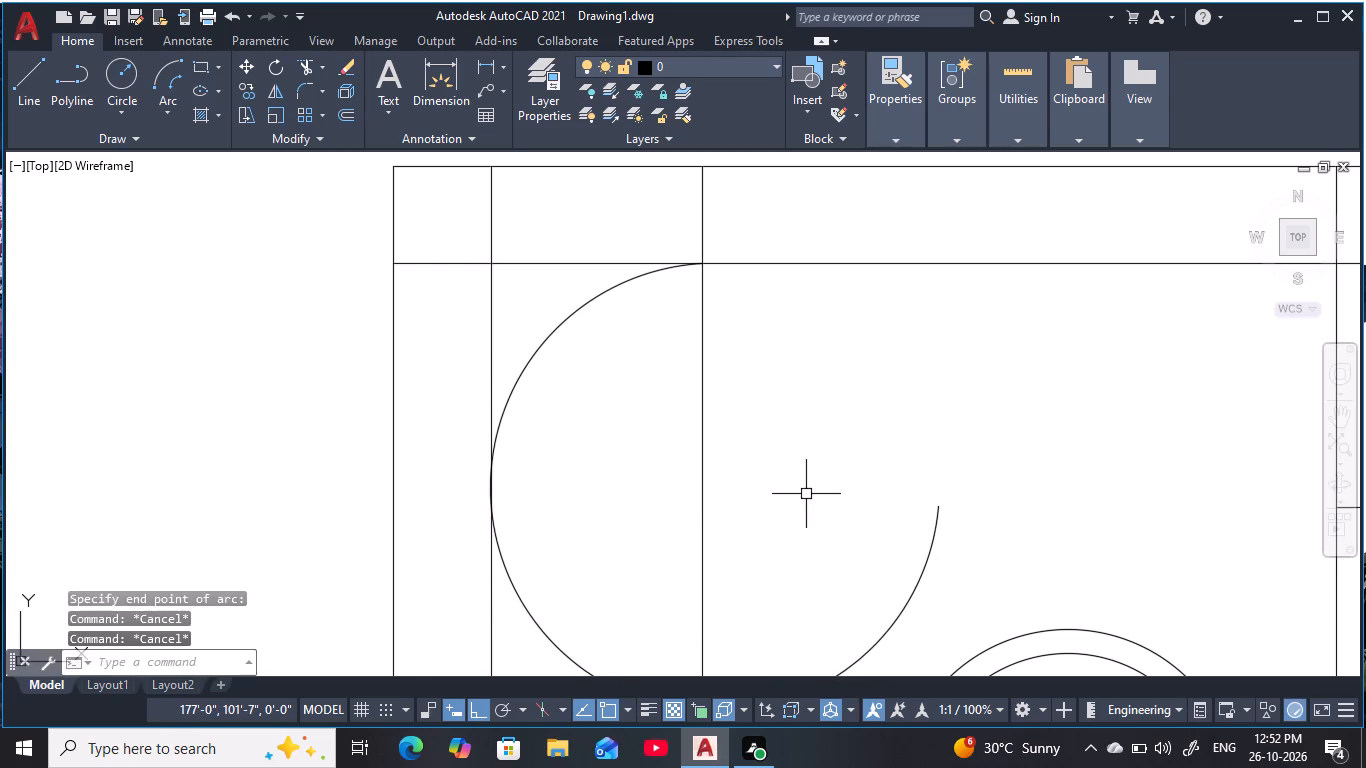
key(Escape)
Trim the new arc's part beyond the offset line and its lower part, leaving only the curved corner under the roof.
middle_drag(805, 494, 828, 401)
key(Escape)
key(t)
key(r)
key(space)
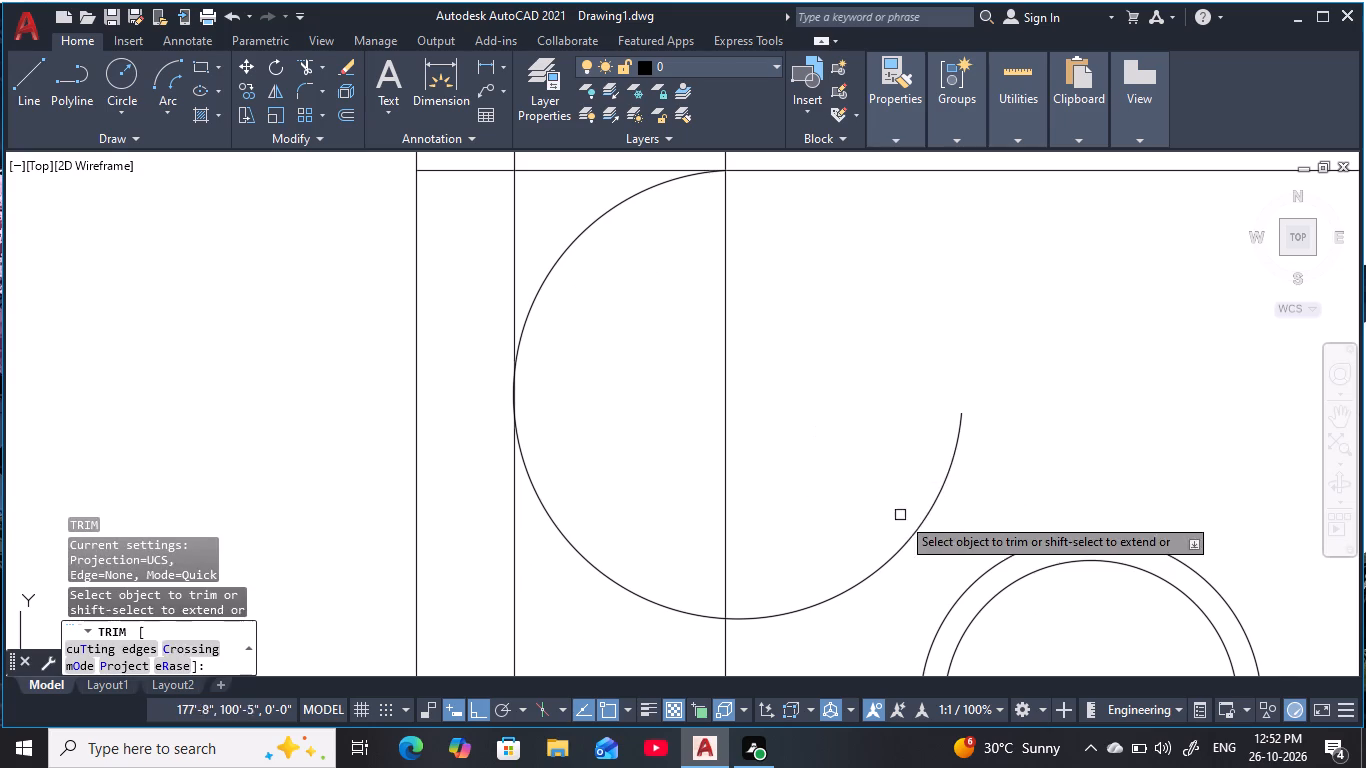
click(924, 552)
click(871, 503)
click(677, 591)
click(625, 620)
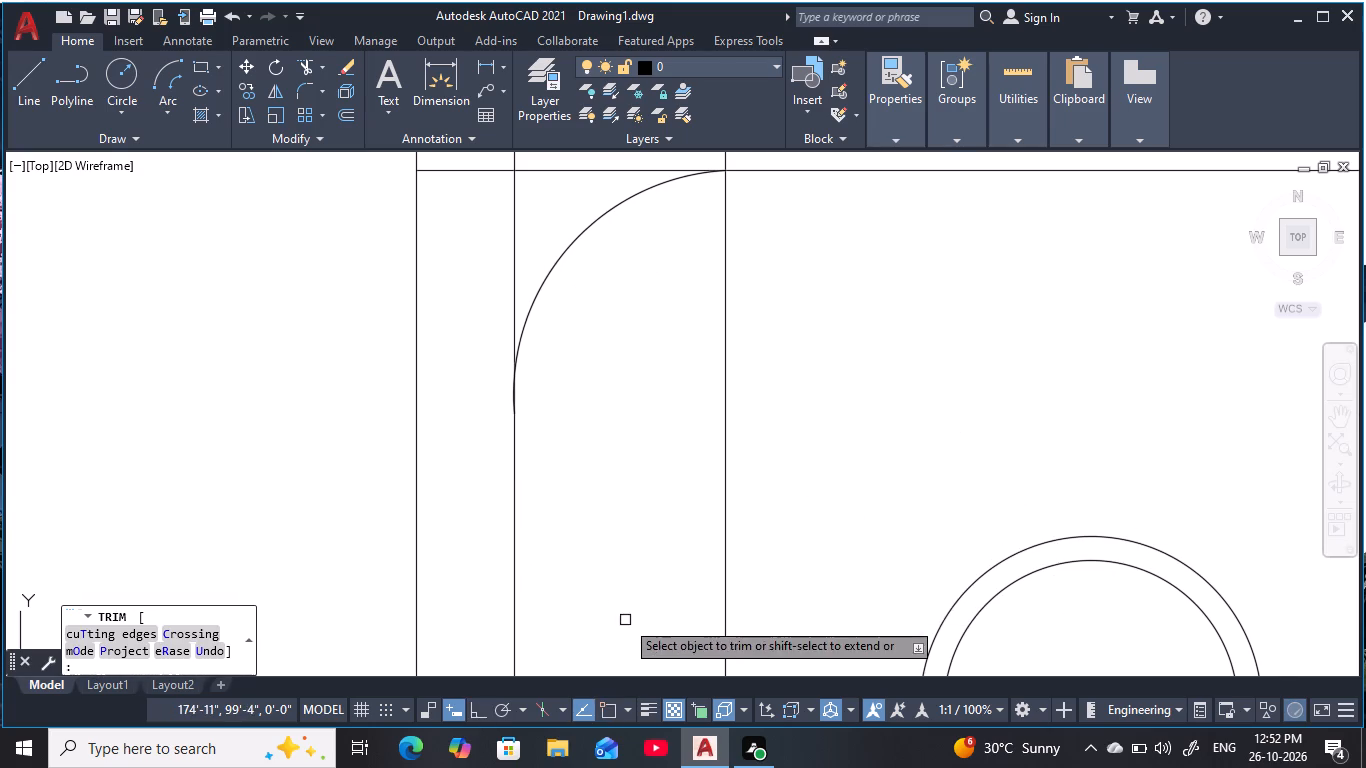
scroll(638, 515, down, 2)
middle_drag(638, 515, 664, 329)
scroll(646, 392, down, 2)
middle_drag(645, 402, 631, 335)
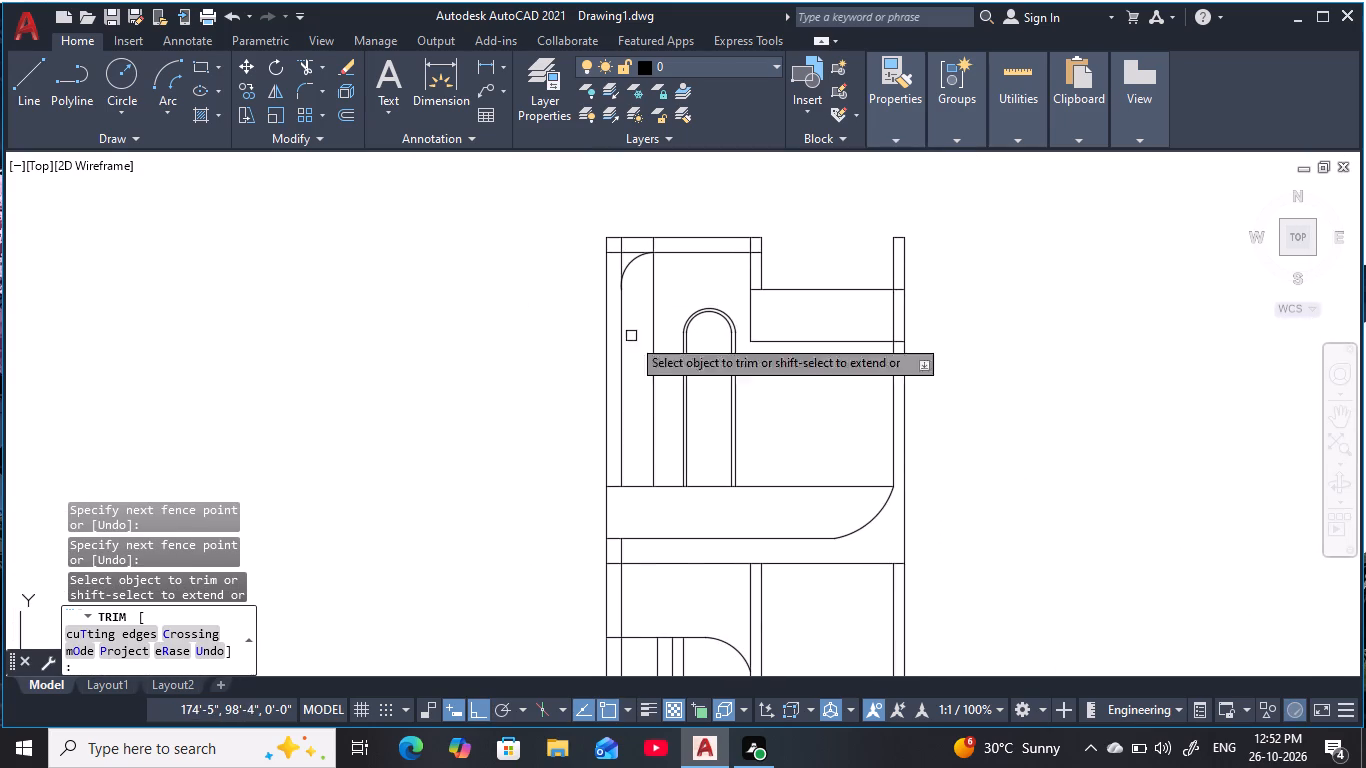
scroll(648, 271, up, 2)
middle_click(638, 267)
scroll(629, 325, down, 3)
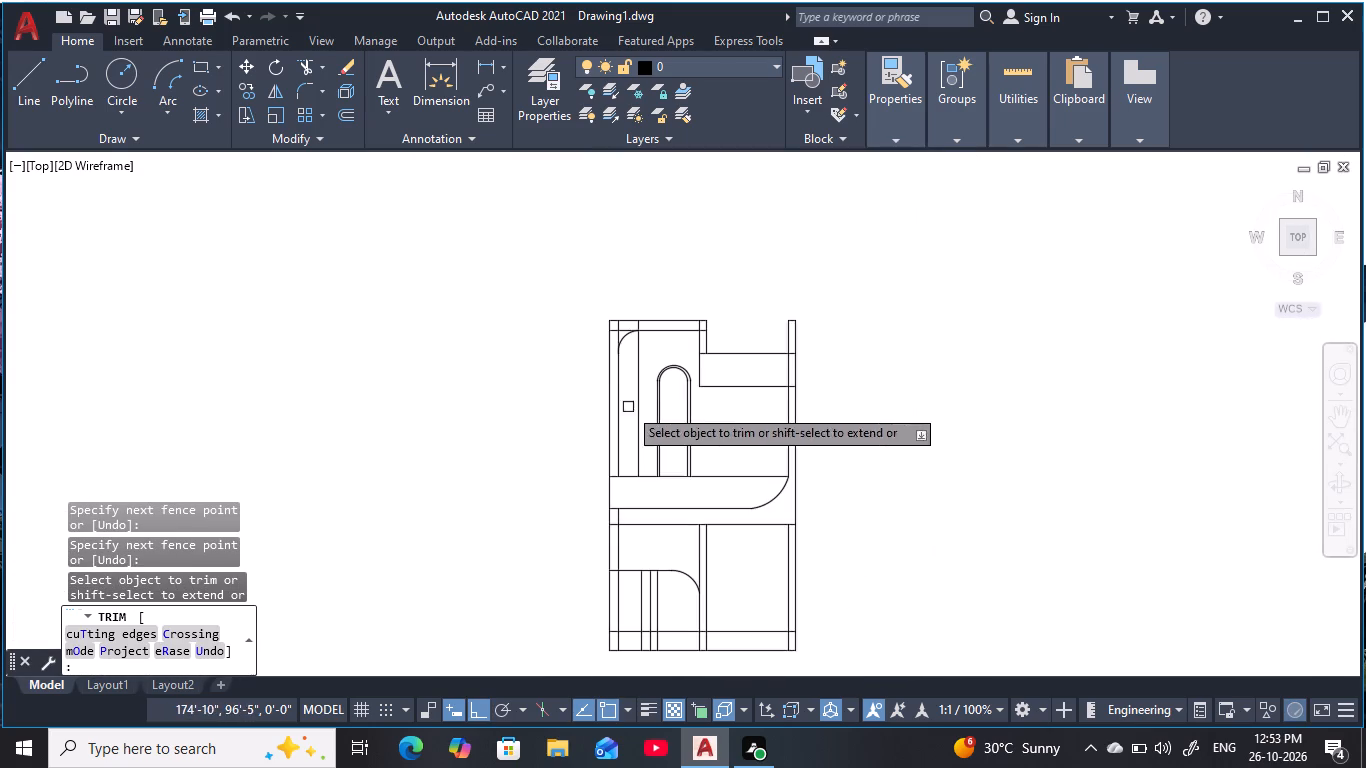
middle_drag(620, 440, 618, 324)
scroll(616, 390, up, 2)
middle_drag(622, 390, 603, 433)
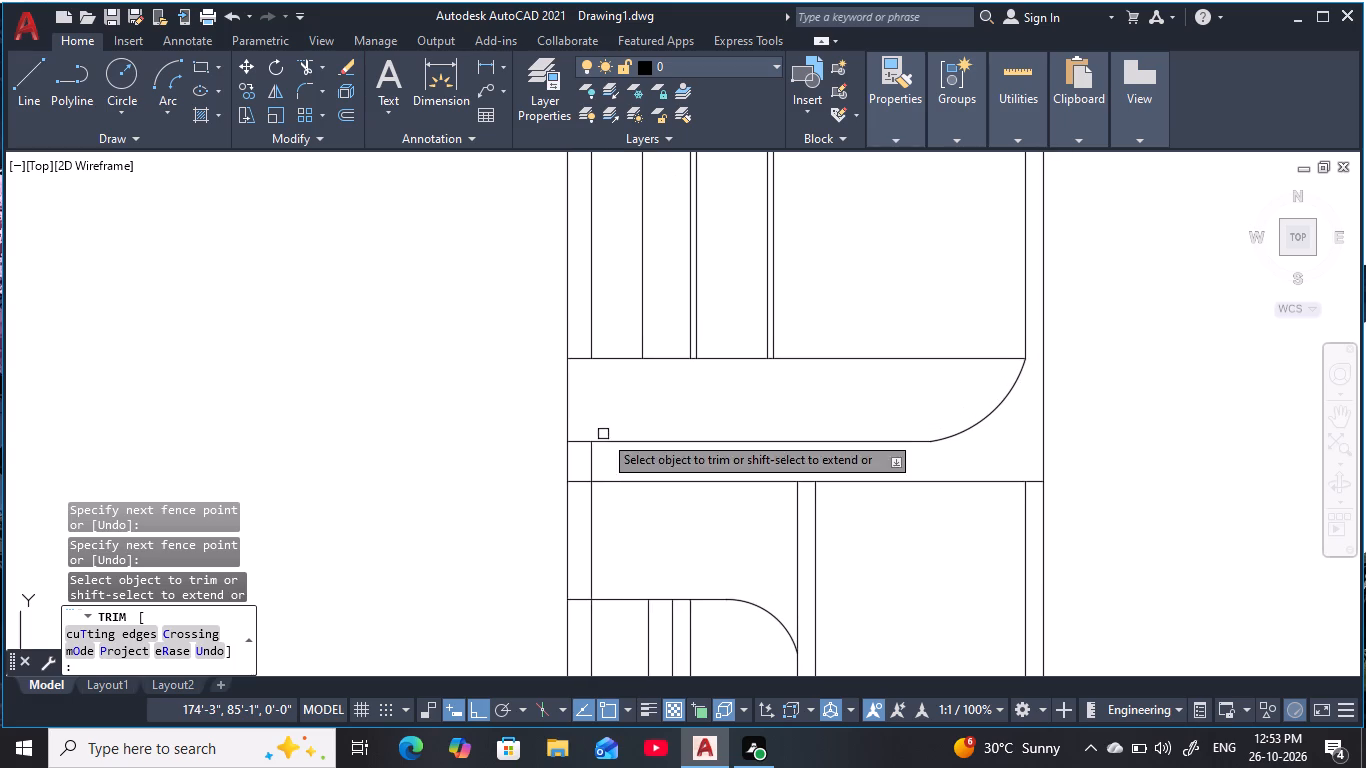
key(Escape)
key(Escape)
key(Escape)
key(Escape)
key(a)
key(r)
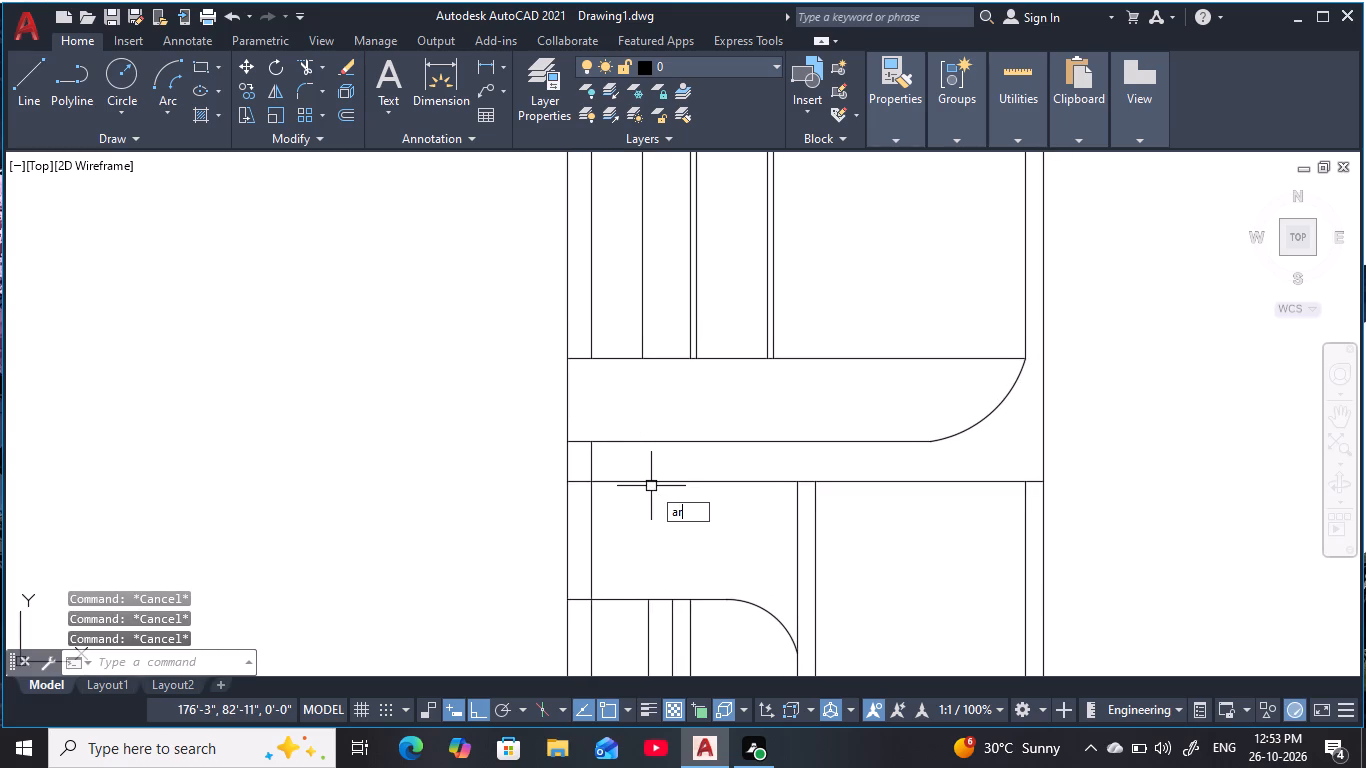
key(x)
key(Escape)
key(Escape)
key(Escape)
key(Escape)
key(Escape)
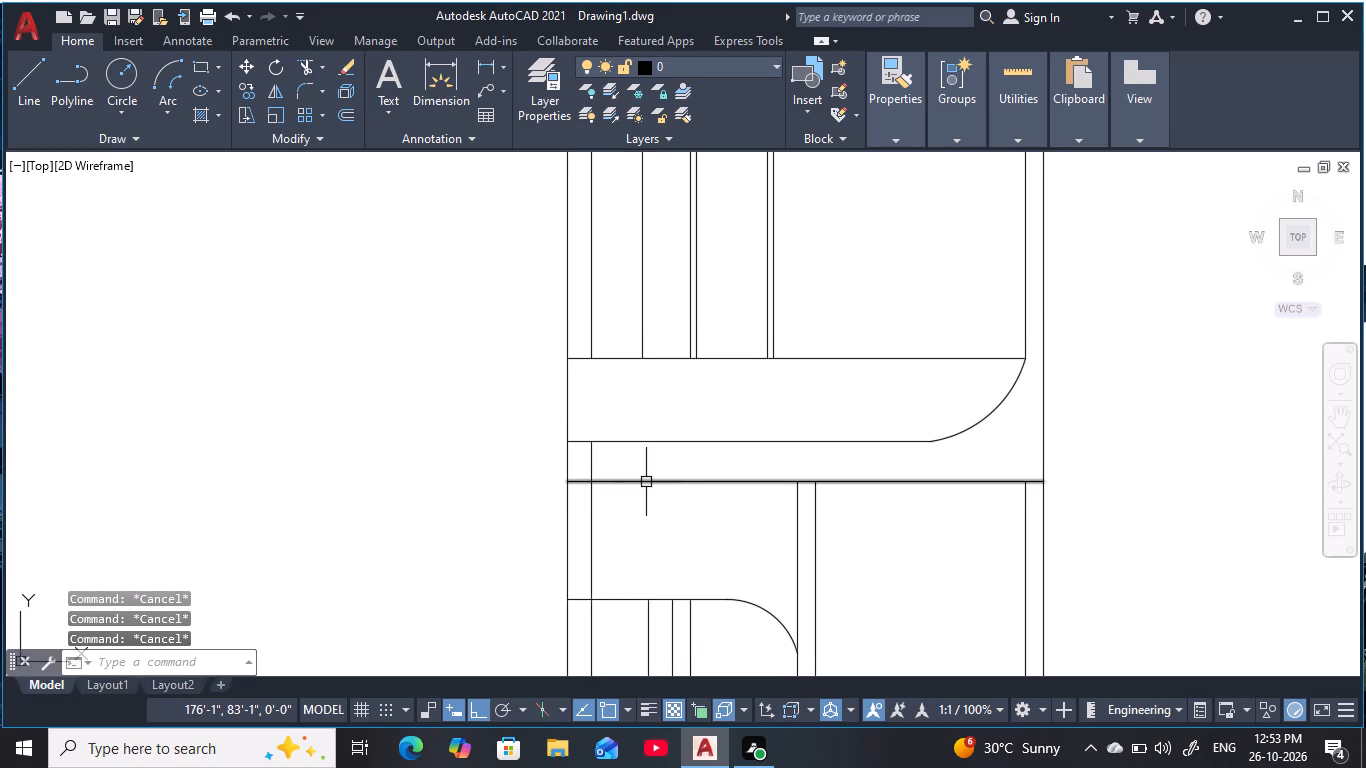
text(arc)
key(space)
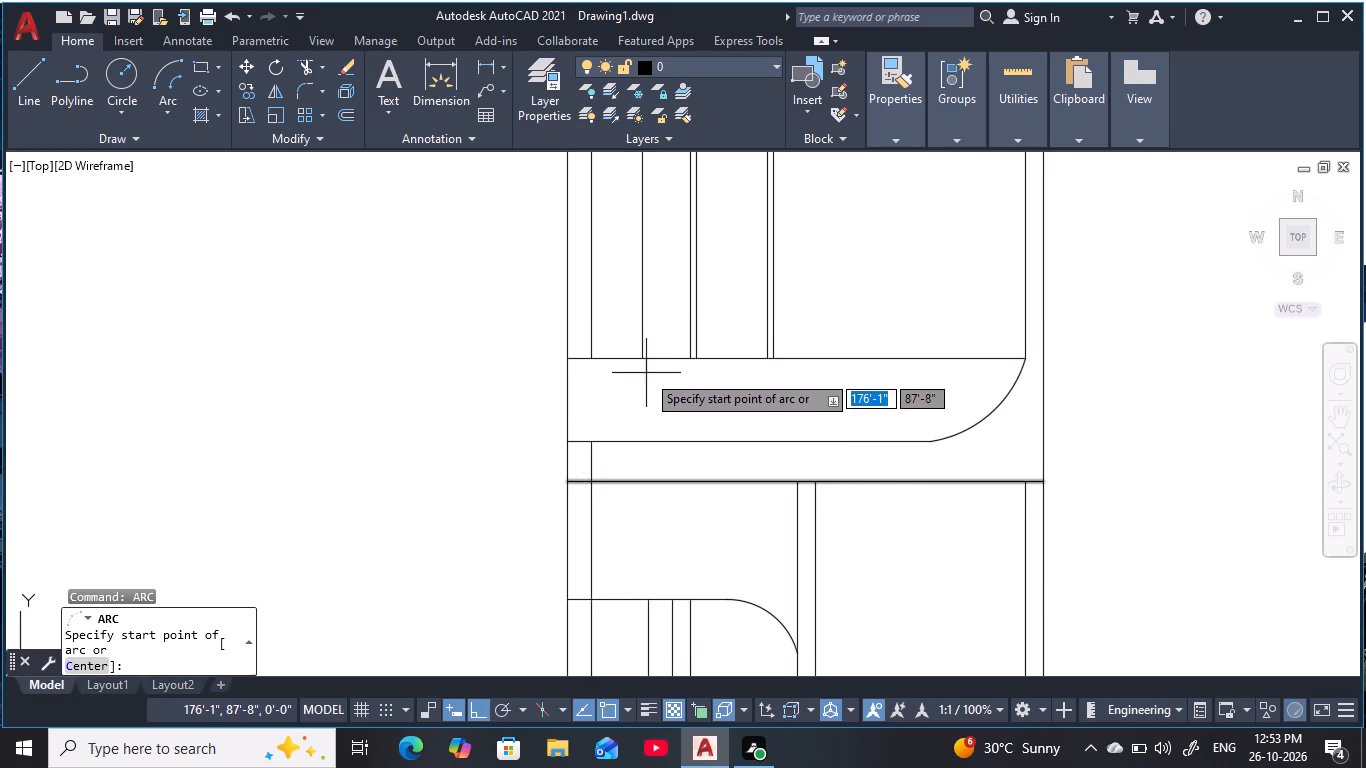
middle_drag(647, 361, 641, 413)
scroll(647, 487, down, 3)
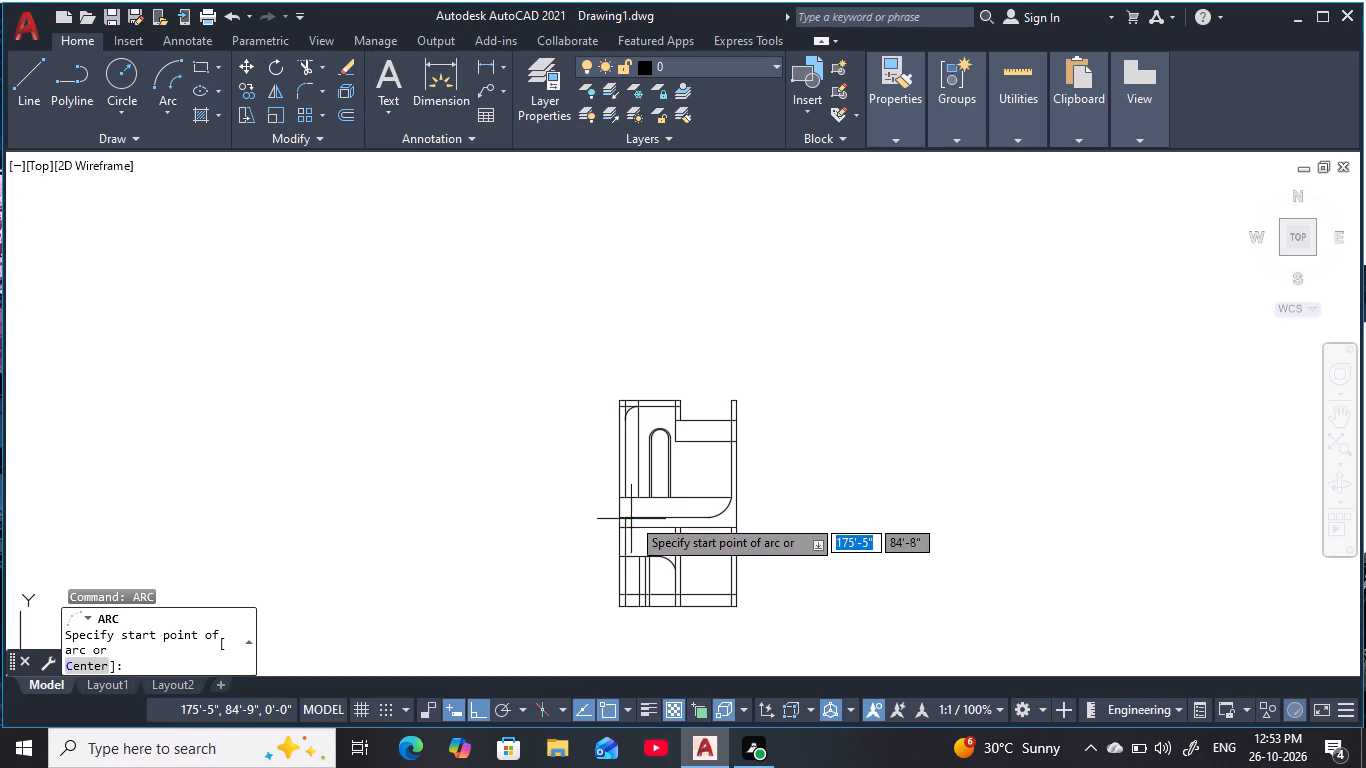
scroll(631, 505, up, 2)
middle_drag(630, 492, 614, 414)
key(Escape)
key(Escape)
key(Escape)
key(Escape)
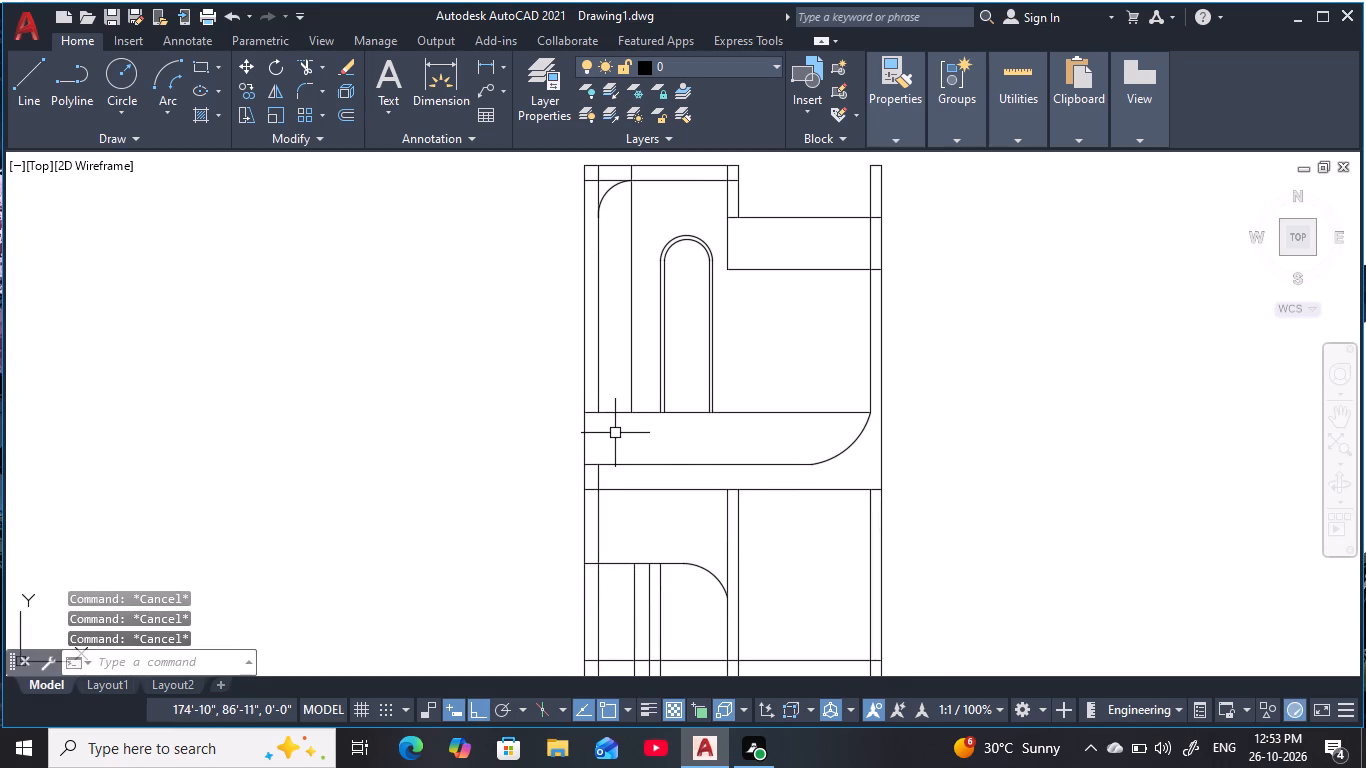
Extend the offset vertical line beside the arched window down through the floor band to the band's lower line.
text(ex)
key(space)
click(630, 394)
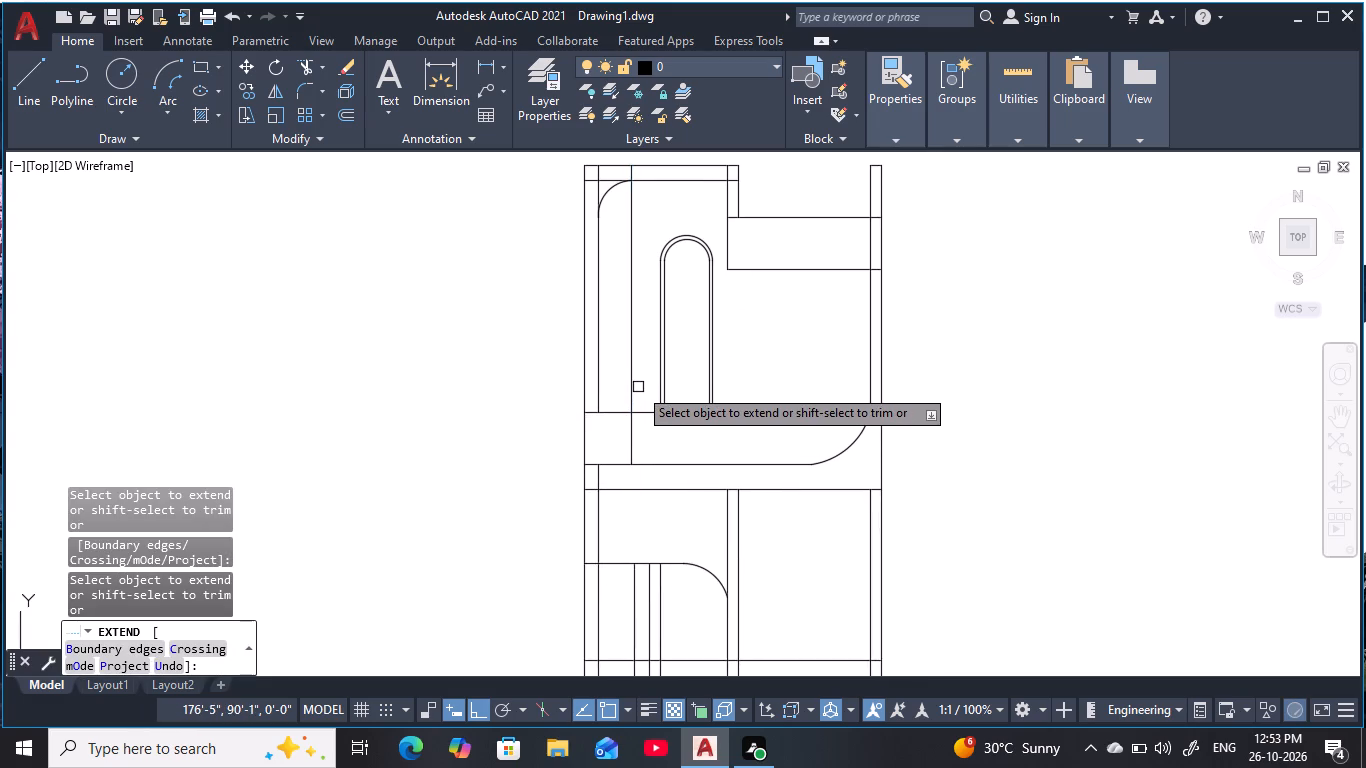
key(Escape)
key(Escape)
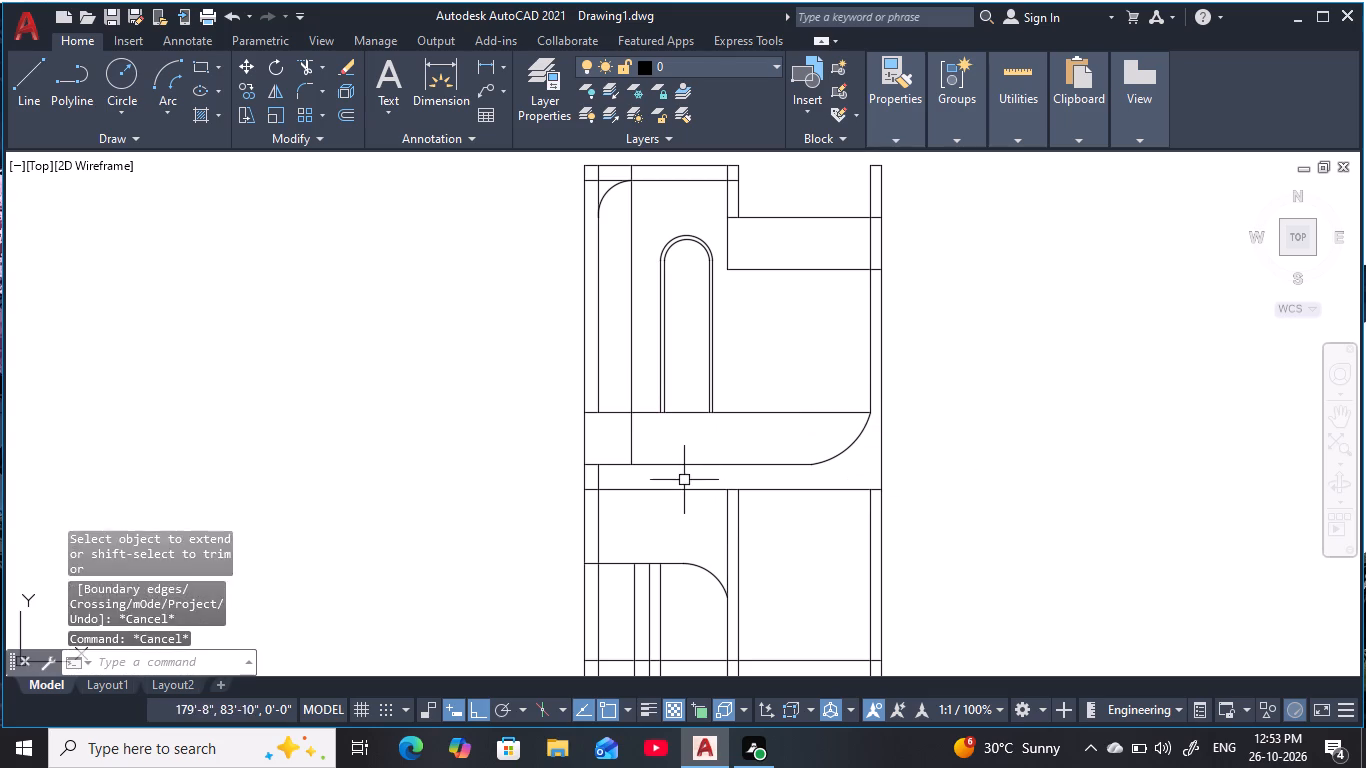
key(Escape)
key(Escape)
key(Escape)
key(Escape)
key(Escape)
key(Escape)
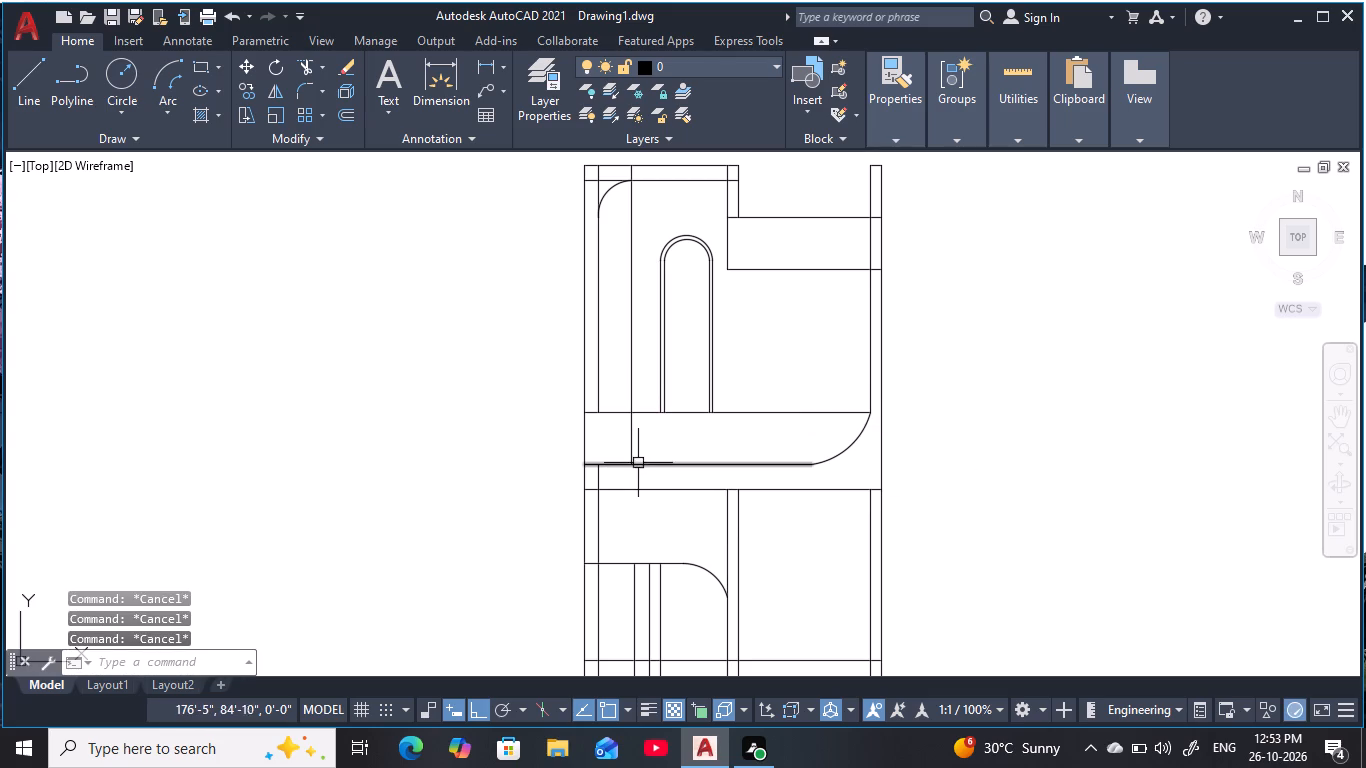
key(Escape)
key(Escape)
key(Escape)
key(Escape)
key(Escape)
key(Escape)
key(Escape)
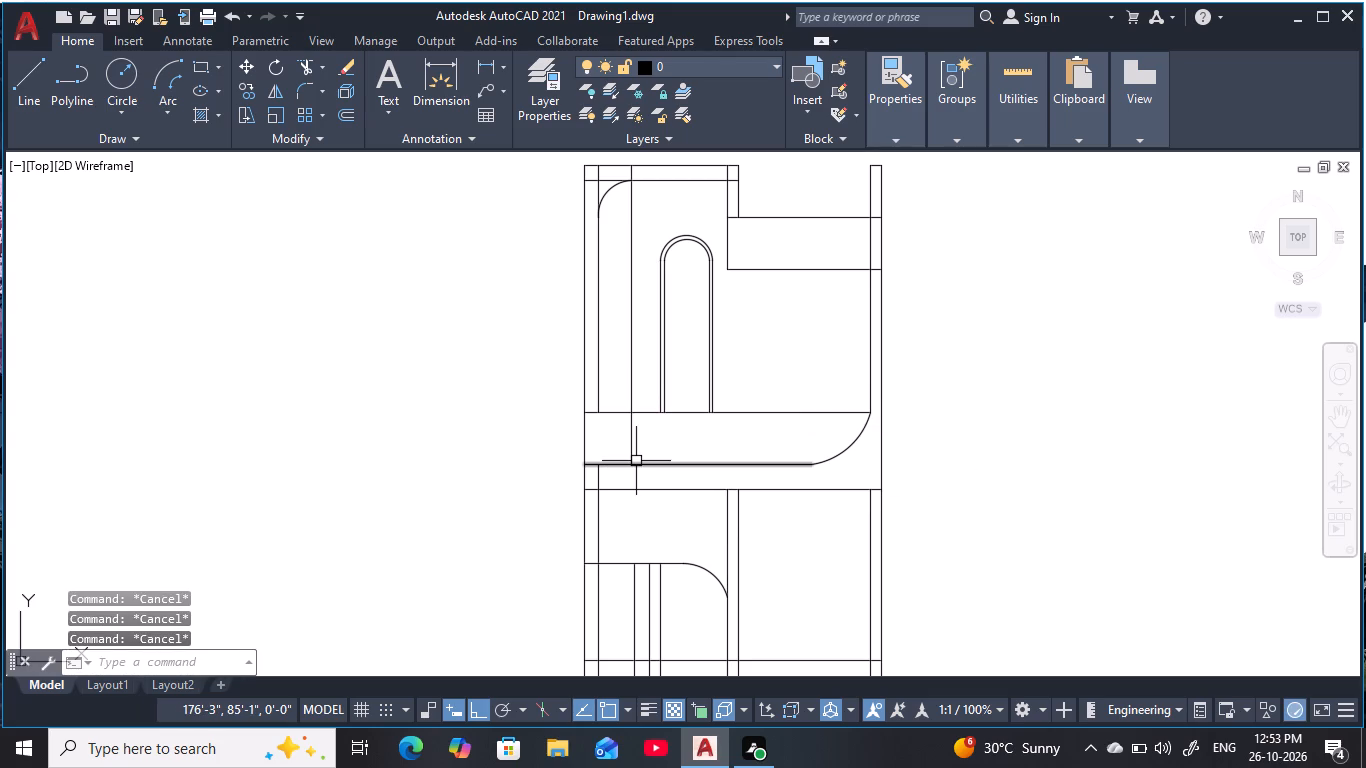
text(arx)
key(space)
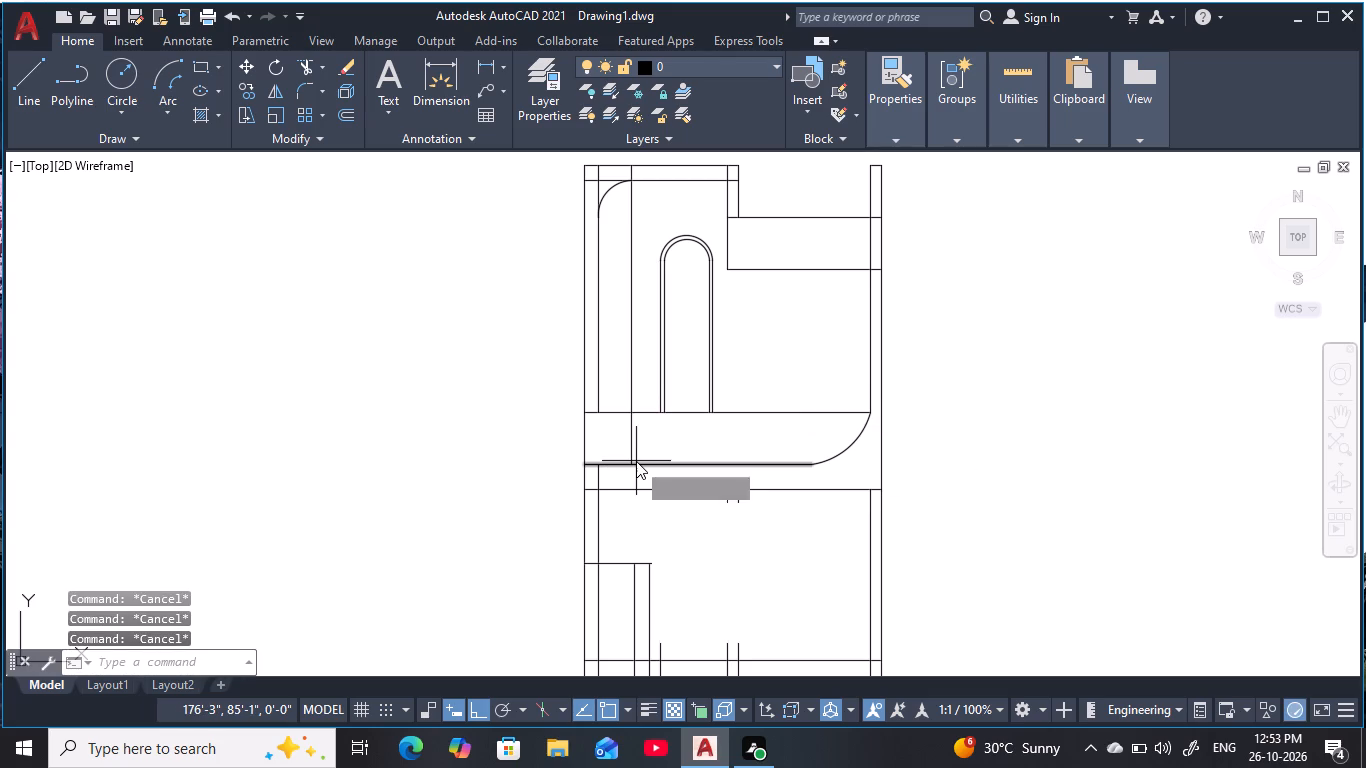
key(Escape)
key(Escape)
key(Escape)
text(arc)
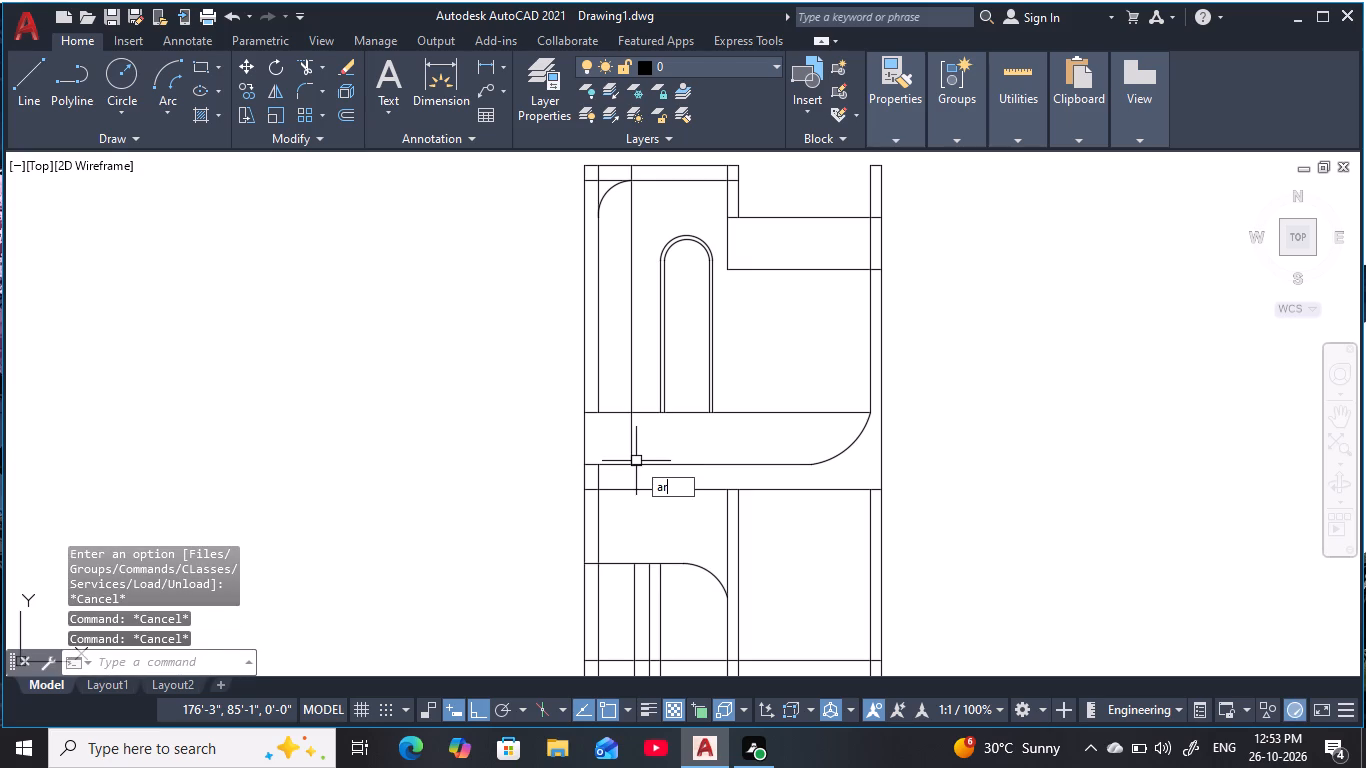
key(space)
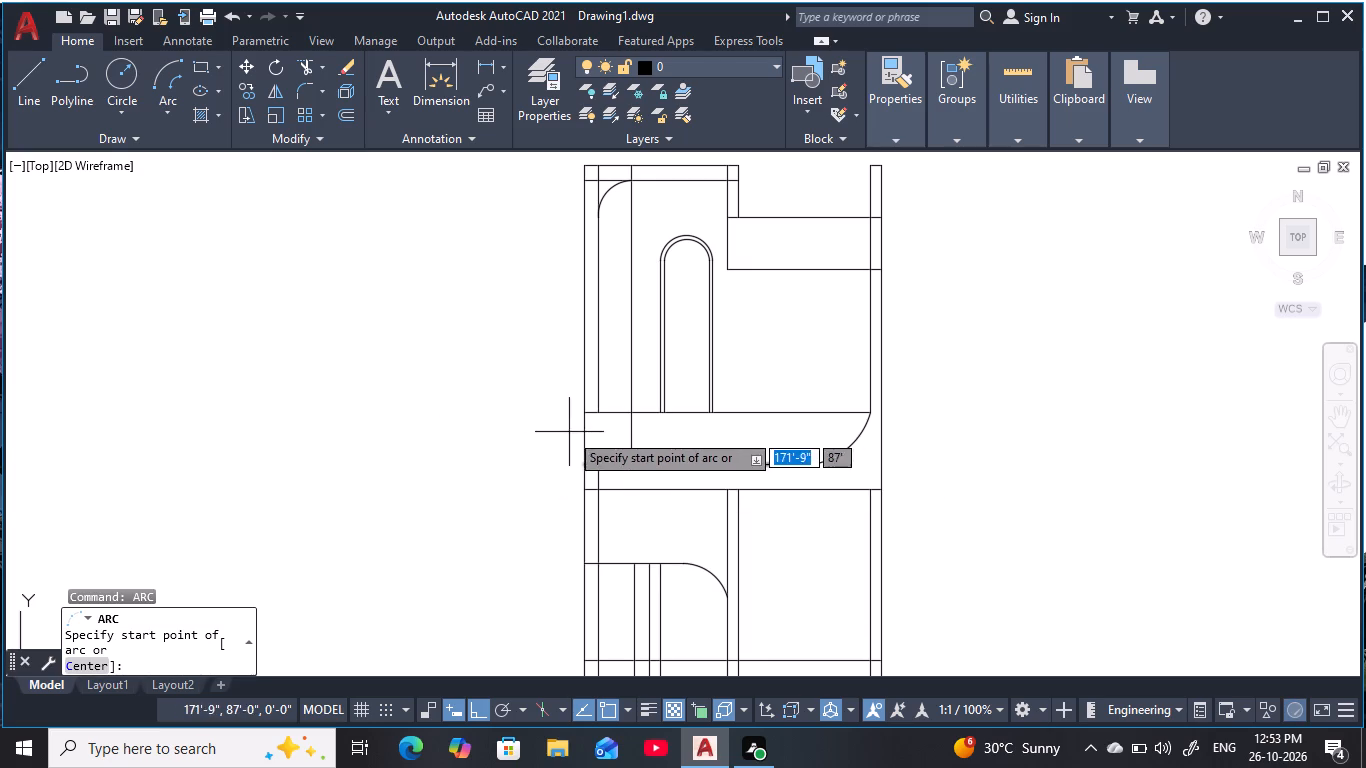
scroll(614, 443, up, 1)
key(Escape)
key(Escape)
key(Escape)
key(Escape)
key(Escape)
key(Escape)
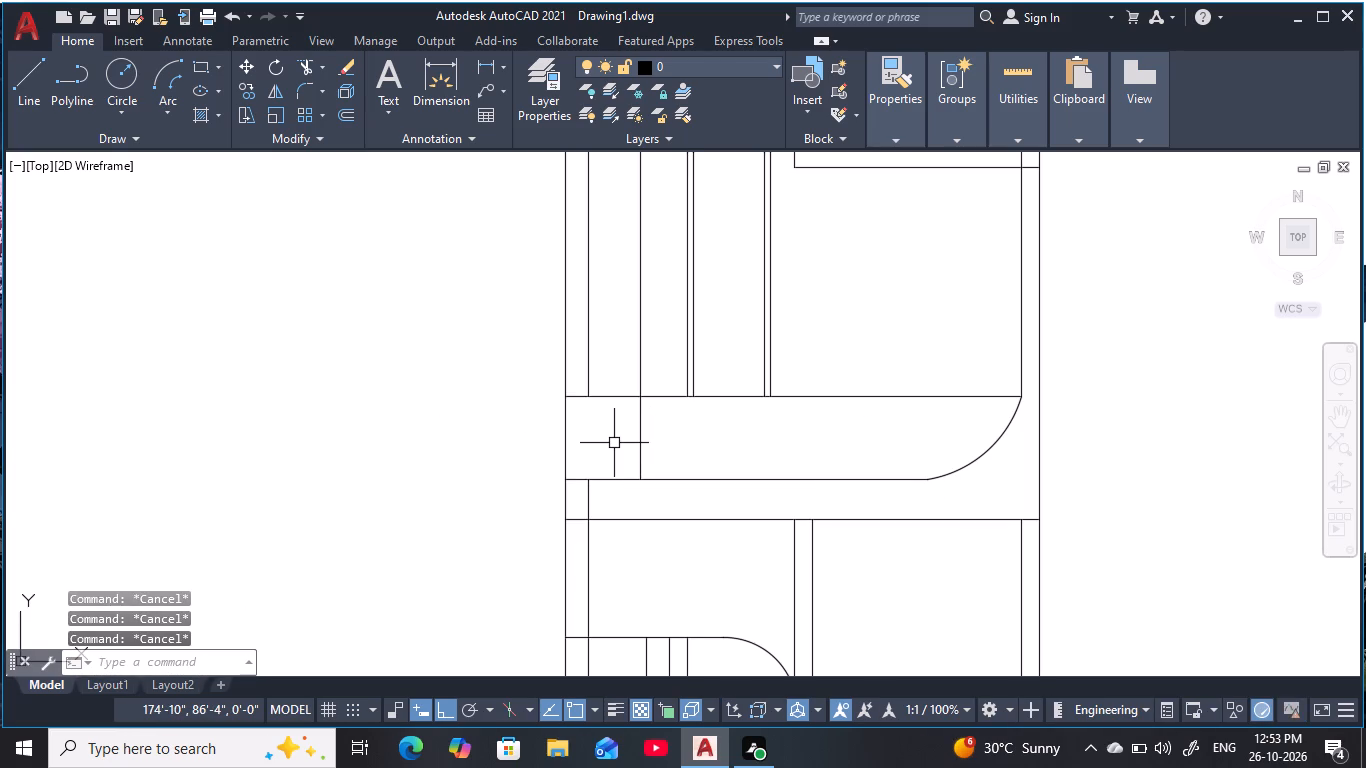
Extend the upper floor's left inner wall line down through the floor band to the band's lower line.
text(ex)
key(space)
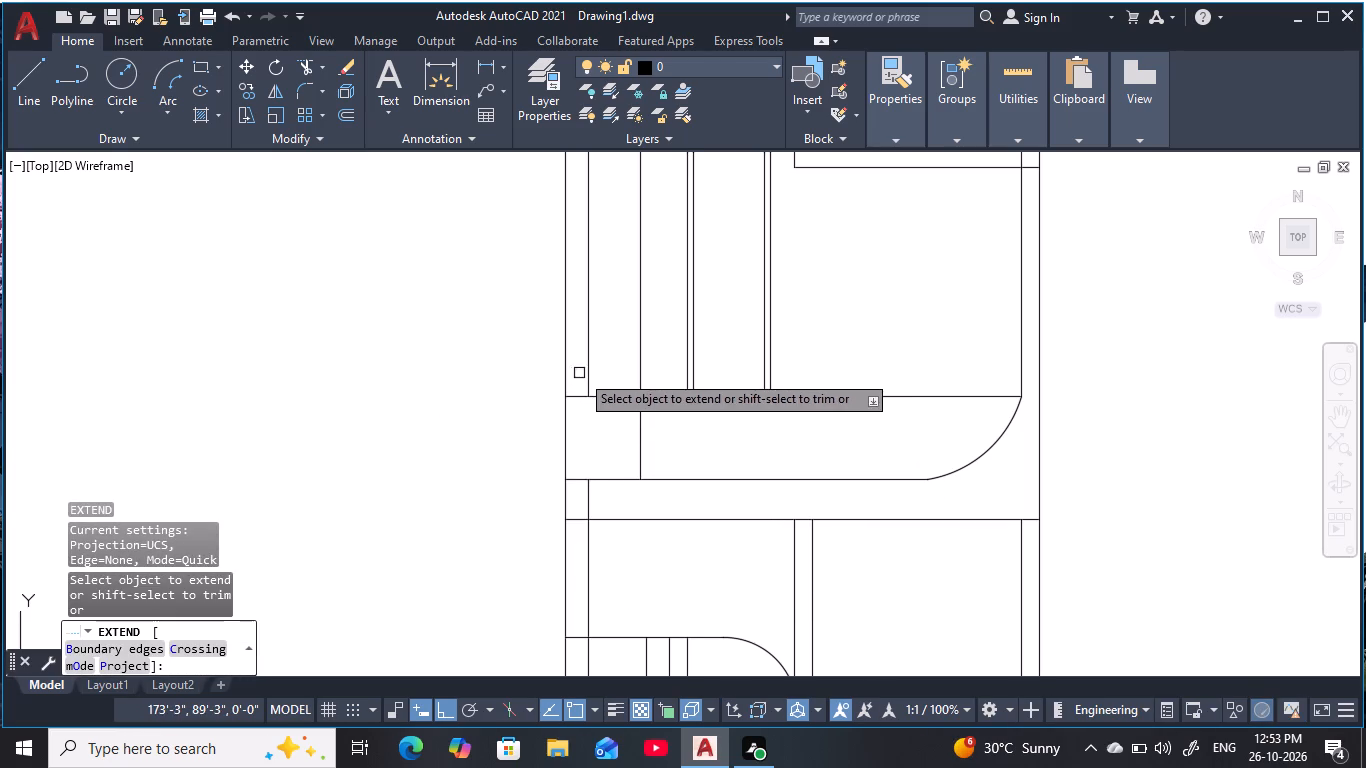
click(591, 374)
key(Escape)
key(Escape)
key(Escape)
key(Escape)
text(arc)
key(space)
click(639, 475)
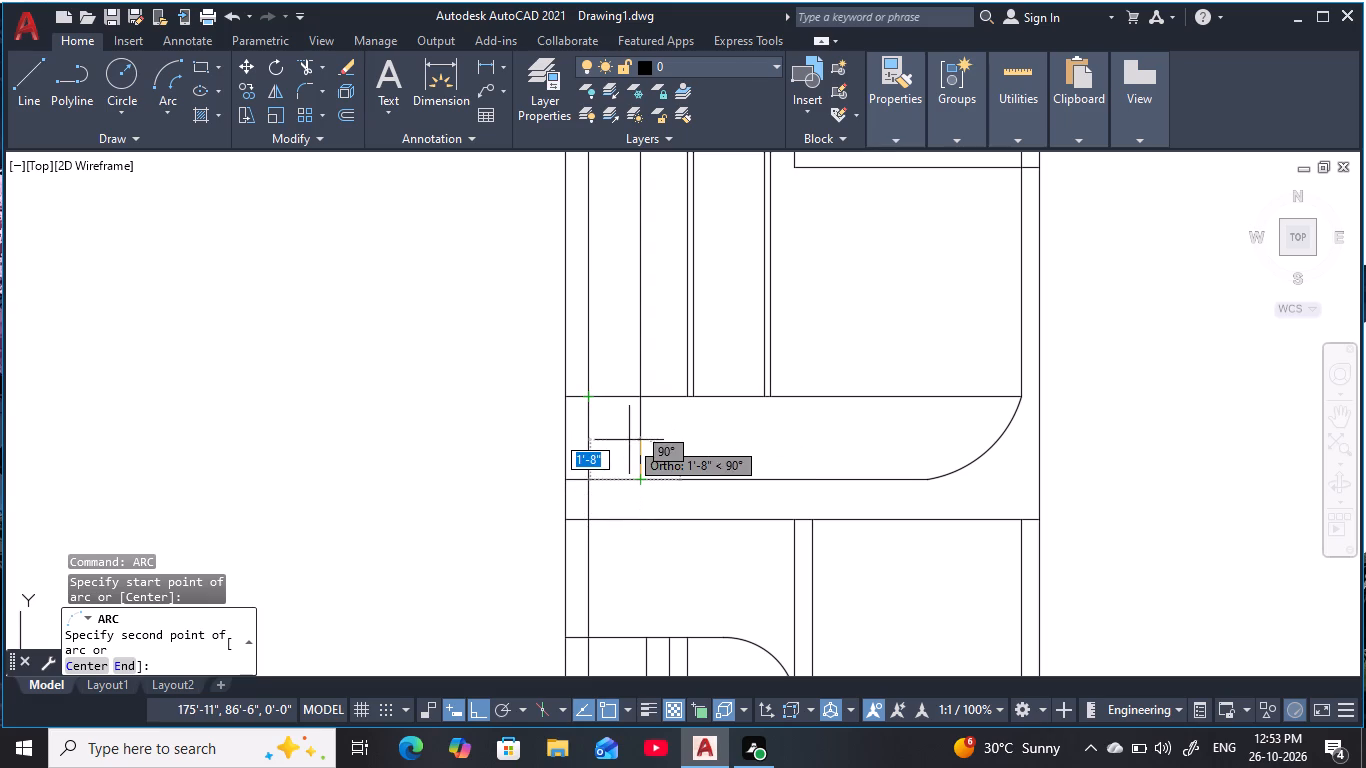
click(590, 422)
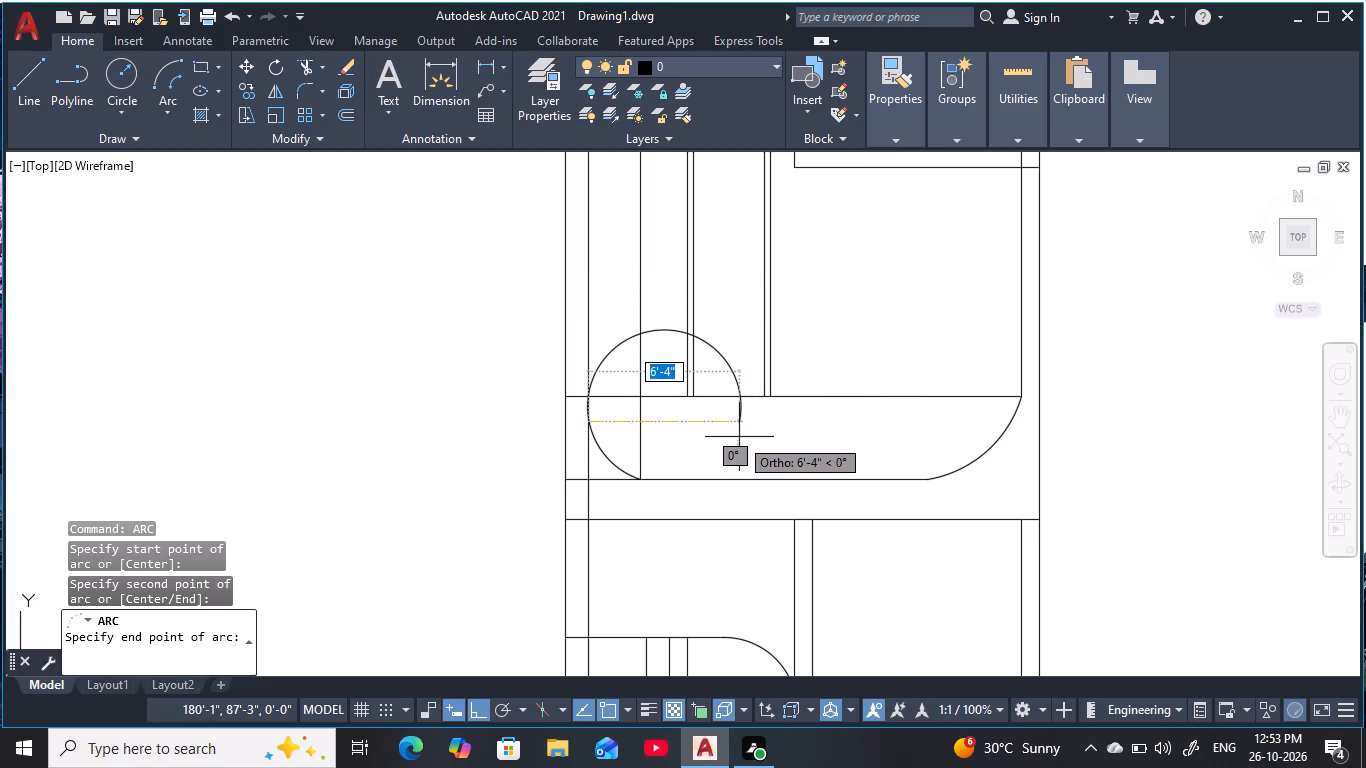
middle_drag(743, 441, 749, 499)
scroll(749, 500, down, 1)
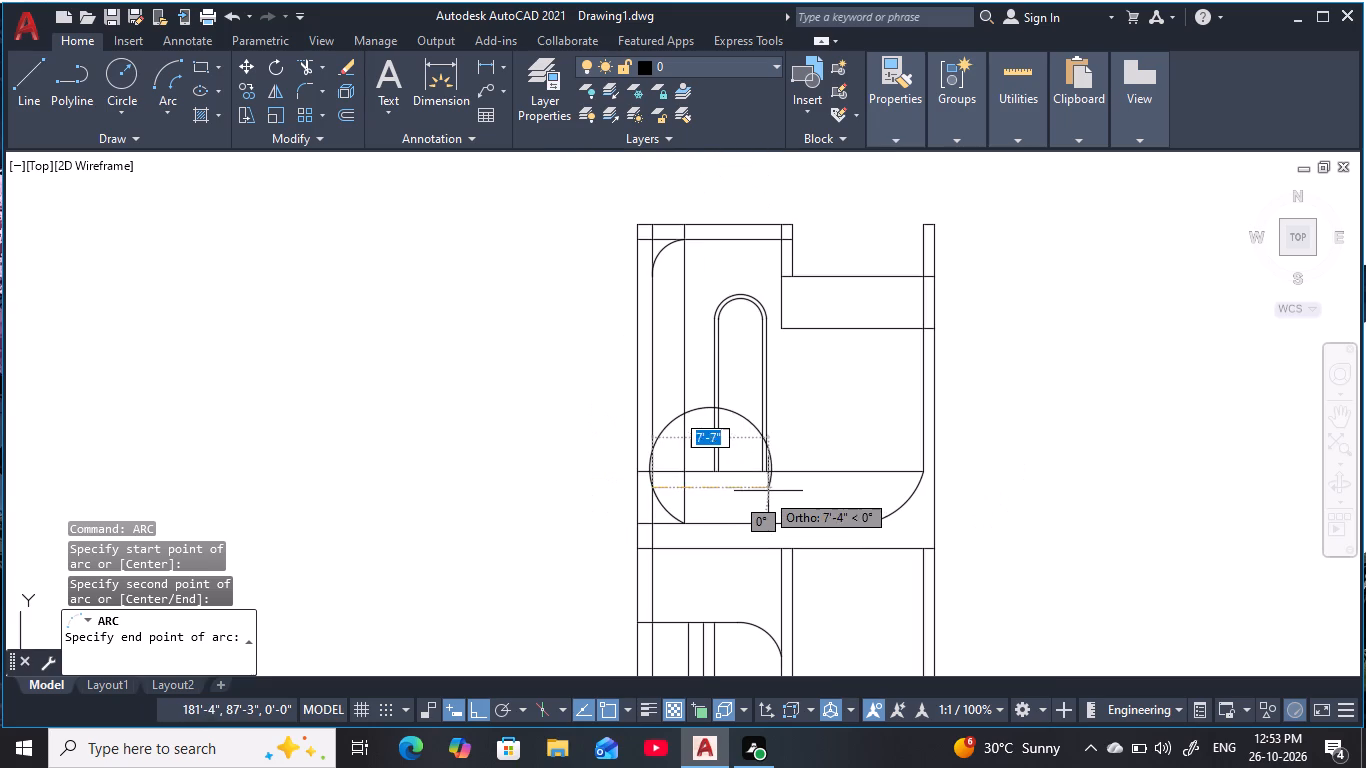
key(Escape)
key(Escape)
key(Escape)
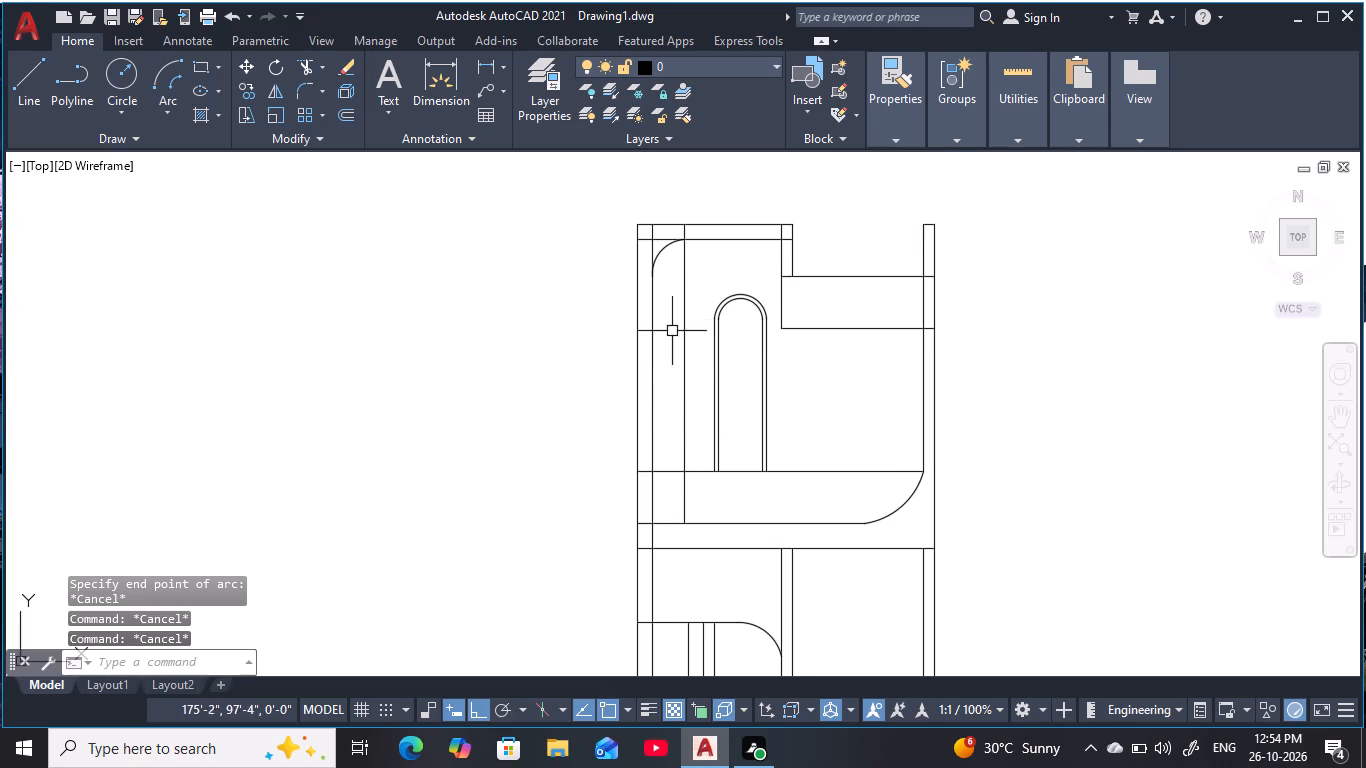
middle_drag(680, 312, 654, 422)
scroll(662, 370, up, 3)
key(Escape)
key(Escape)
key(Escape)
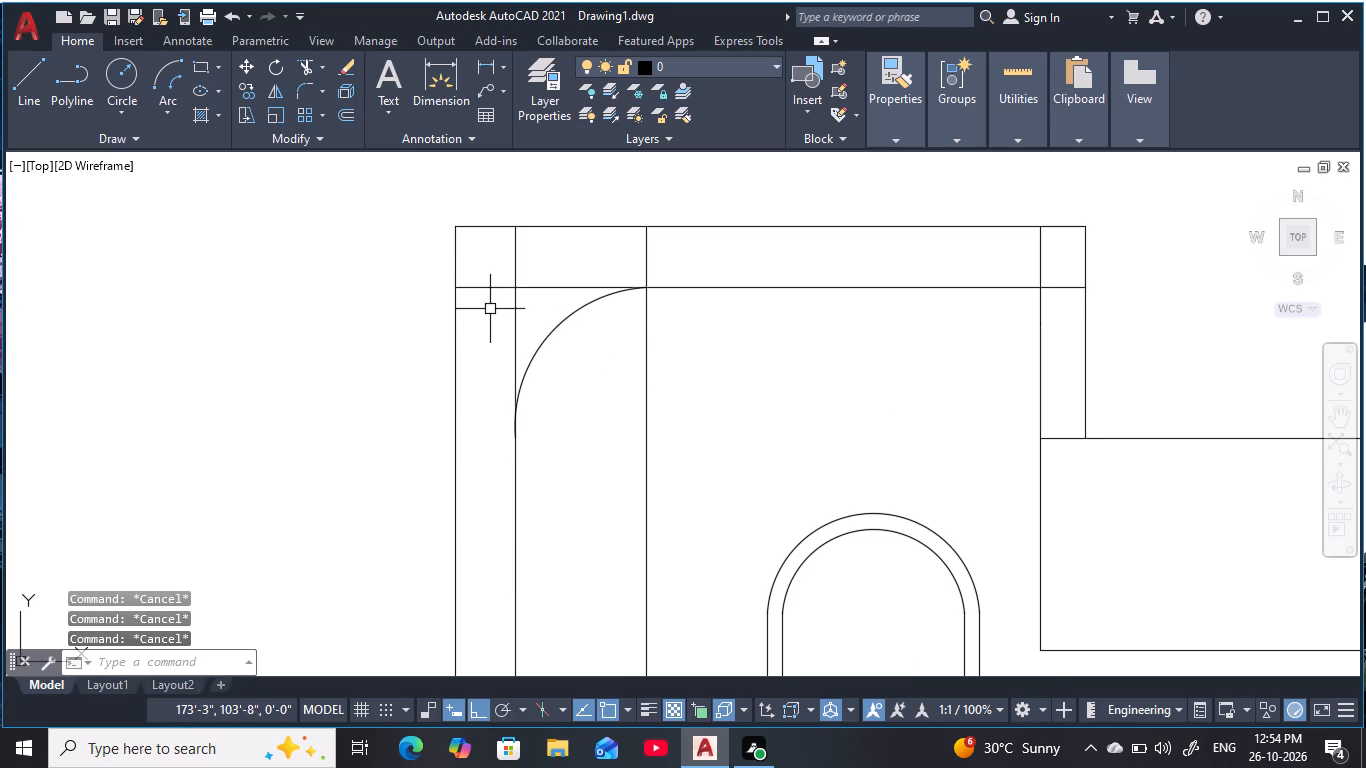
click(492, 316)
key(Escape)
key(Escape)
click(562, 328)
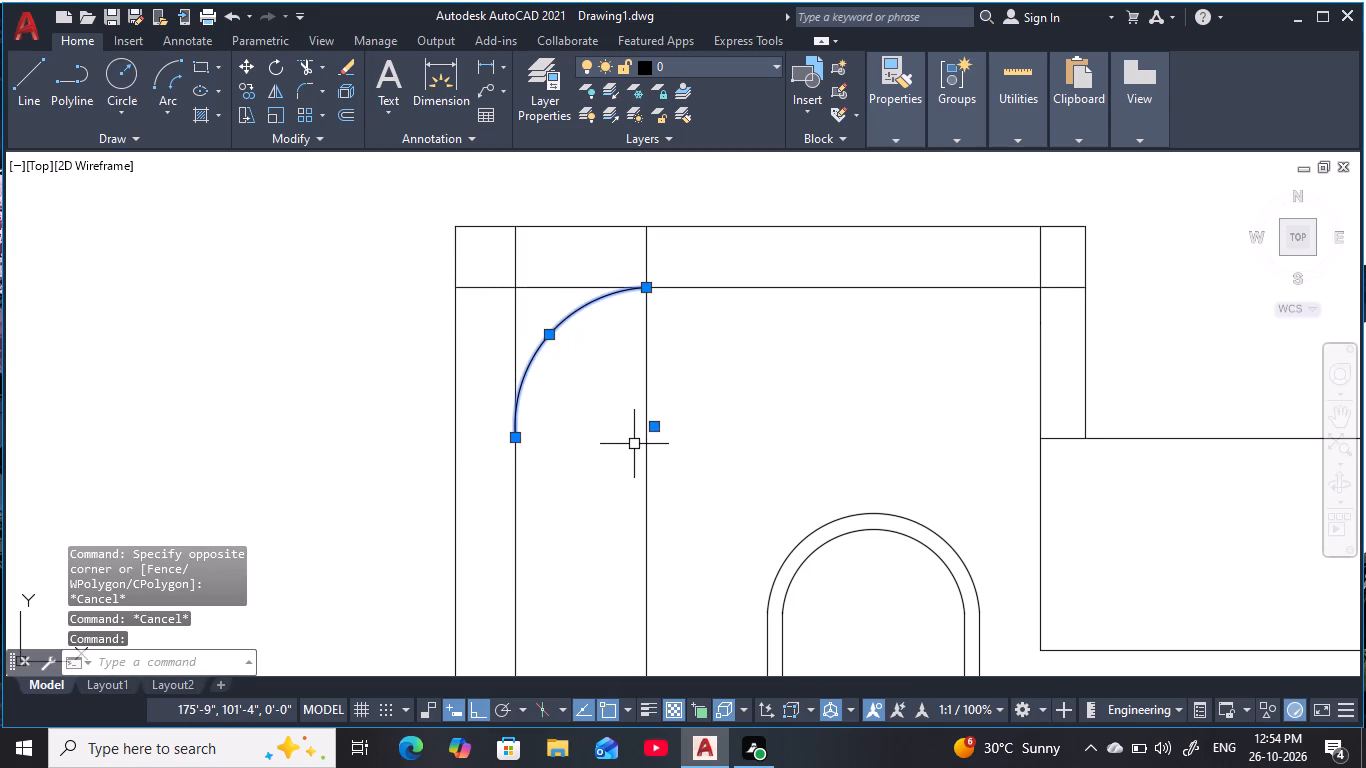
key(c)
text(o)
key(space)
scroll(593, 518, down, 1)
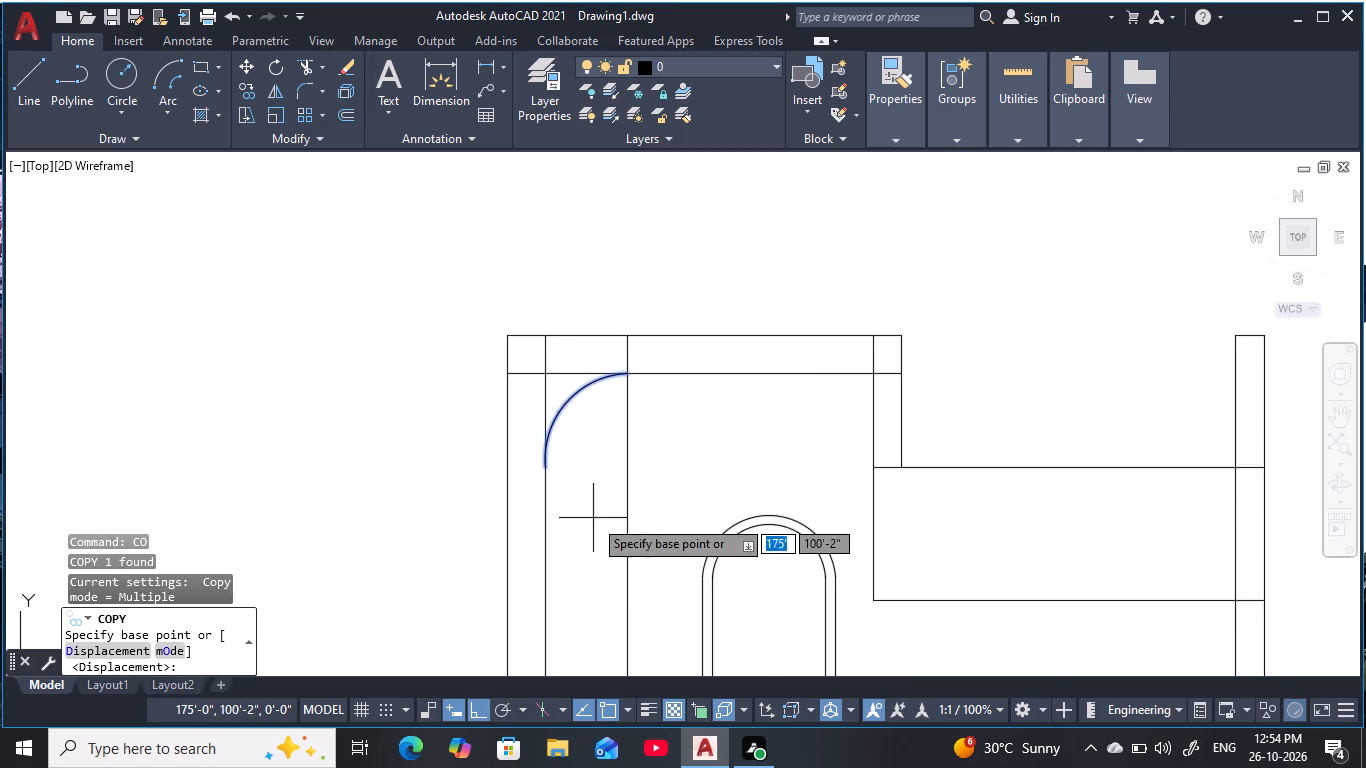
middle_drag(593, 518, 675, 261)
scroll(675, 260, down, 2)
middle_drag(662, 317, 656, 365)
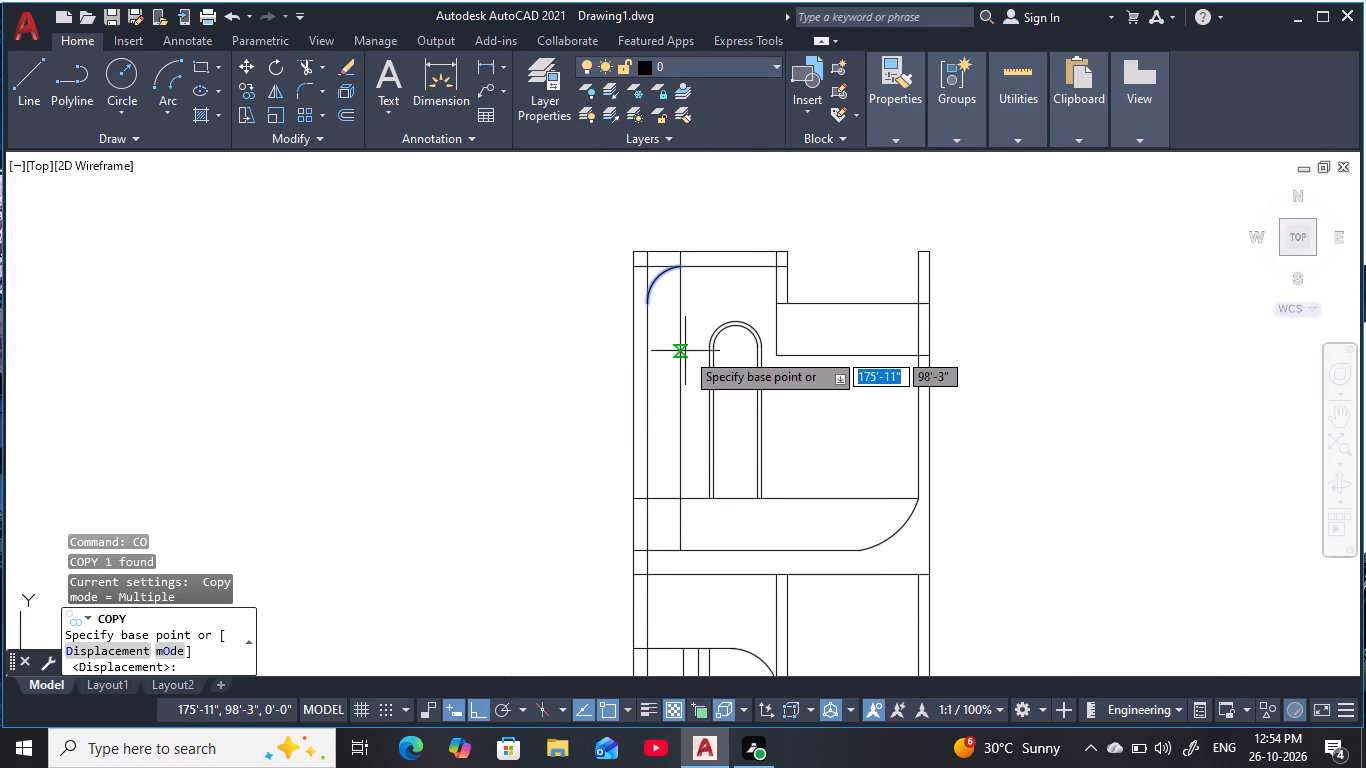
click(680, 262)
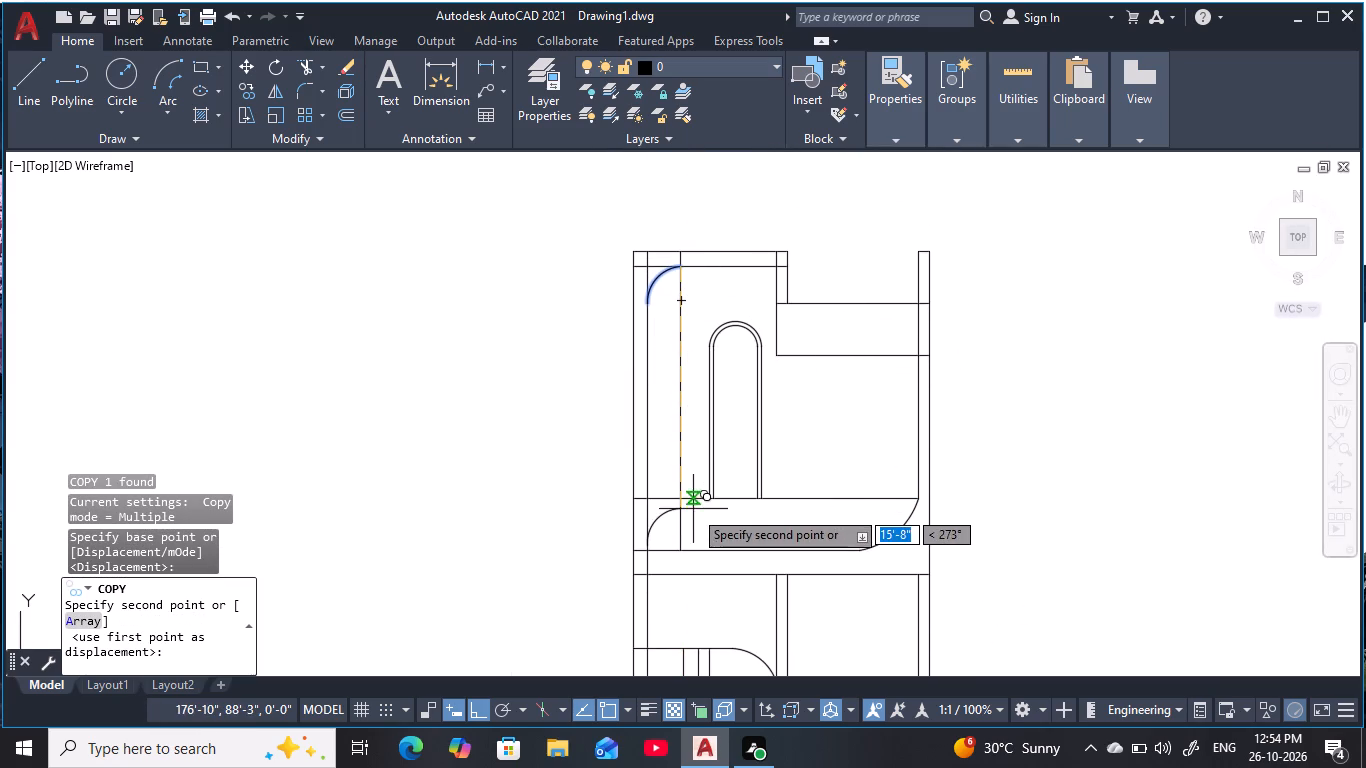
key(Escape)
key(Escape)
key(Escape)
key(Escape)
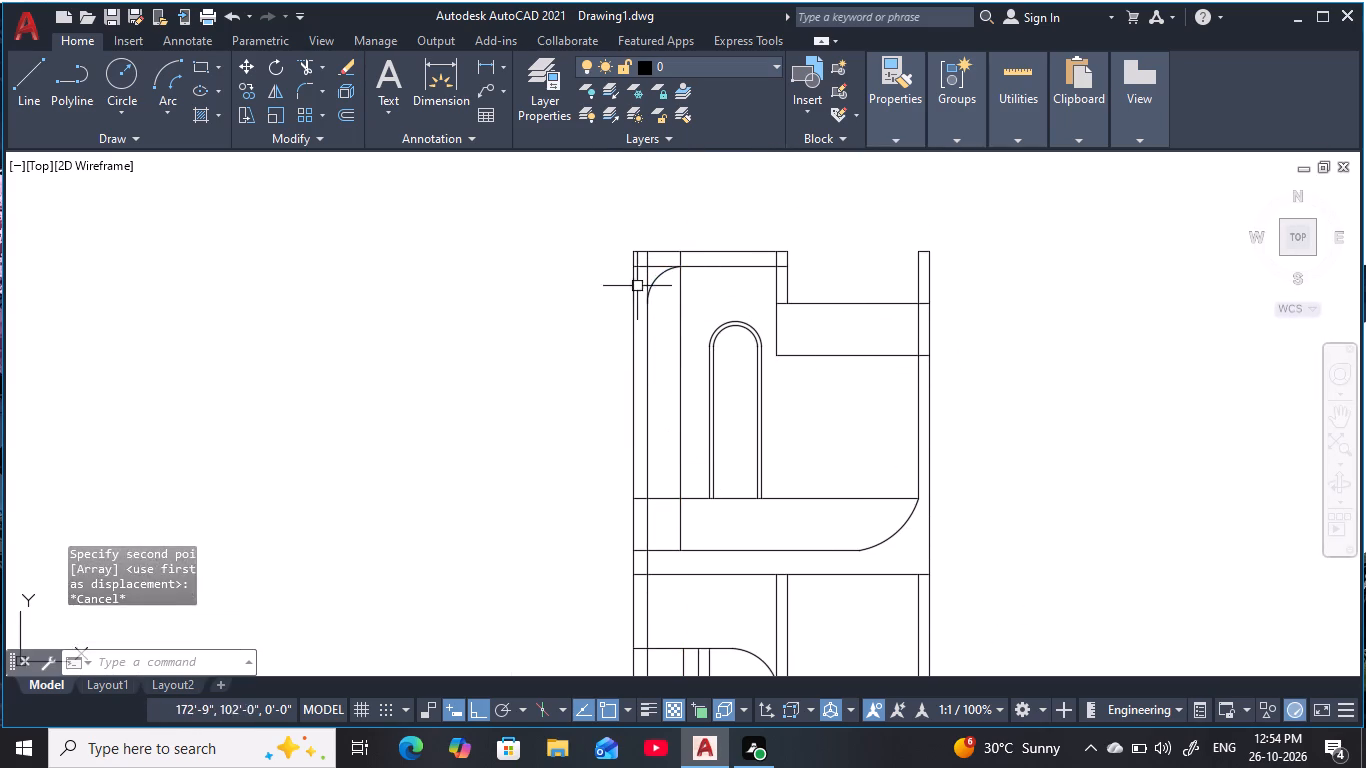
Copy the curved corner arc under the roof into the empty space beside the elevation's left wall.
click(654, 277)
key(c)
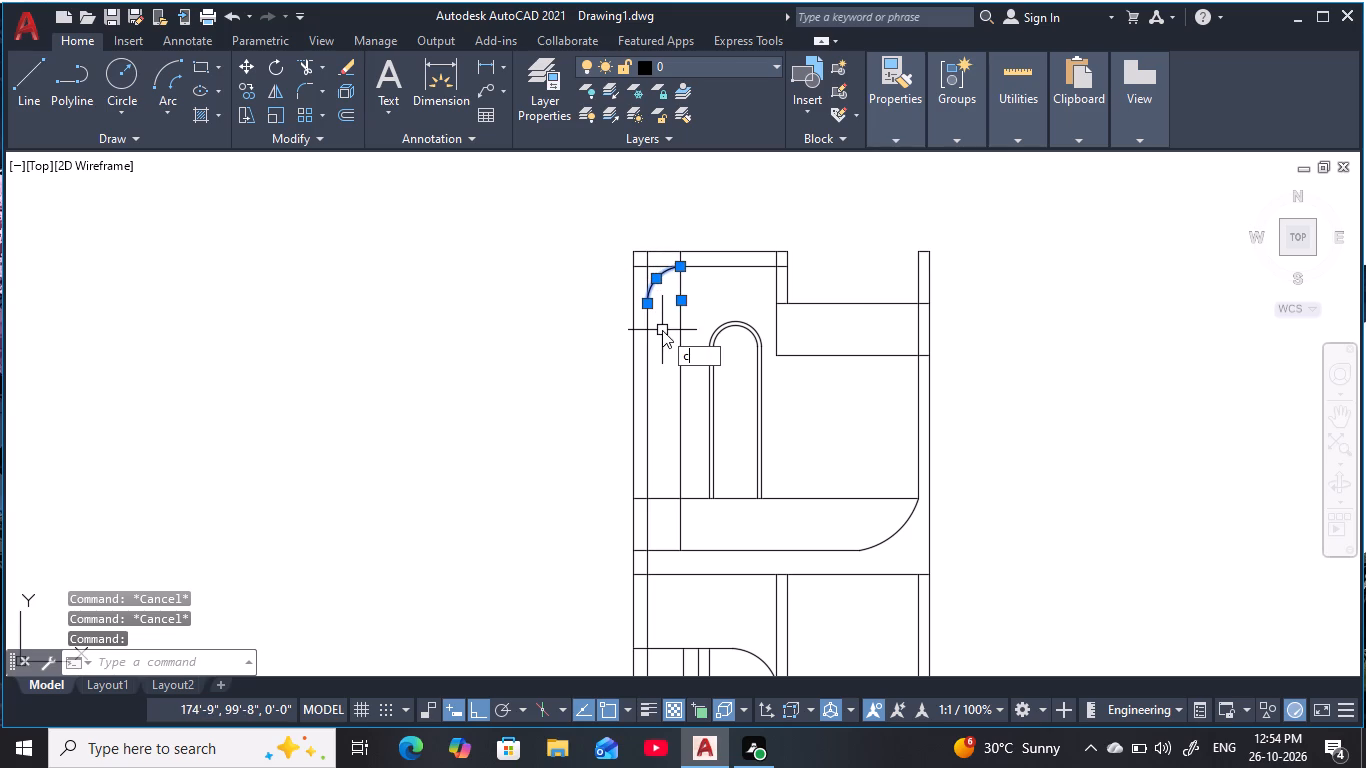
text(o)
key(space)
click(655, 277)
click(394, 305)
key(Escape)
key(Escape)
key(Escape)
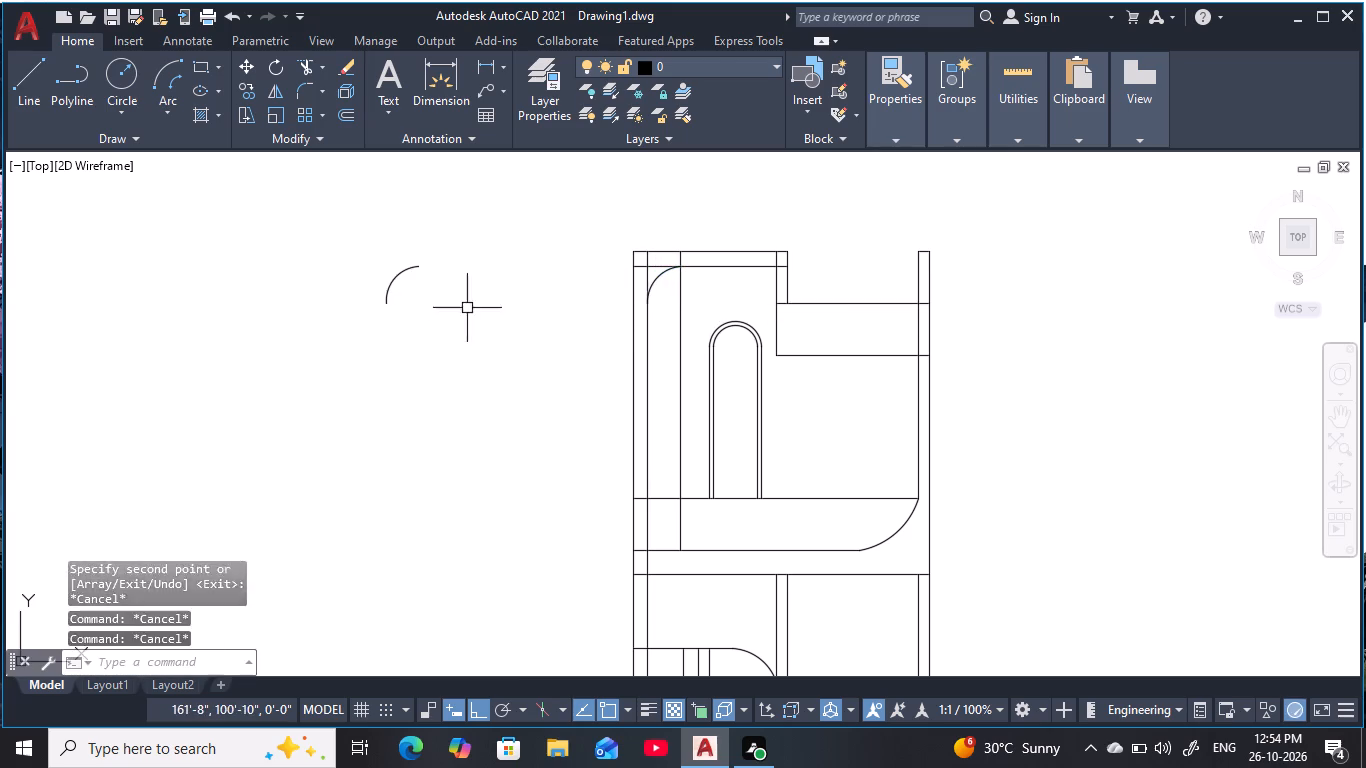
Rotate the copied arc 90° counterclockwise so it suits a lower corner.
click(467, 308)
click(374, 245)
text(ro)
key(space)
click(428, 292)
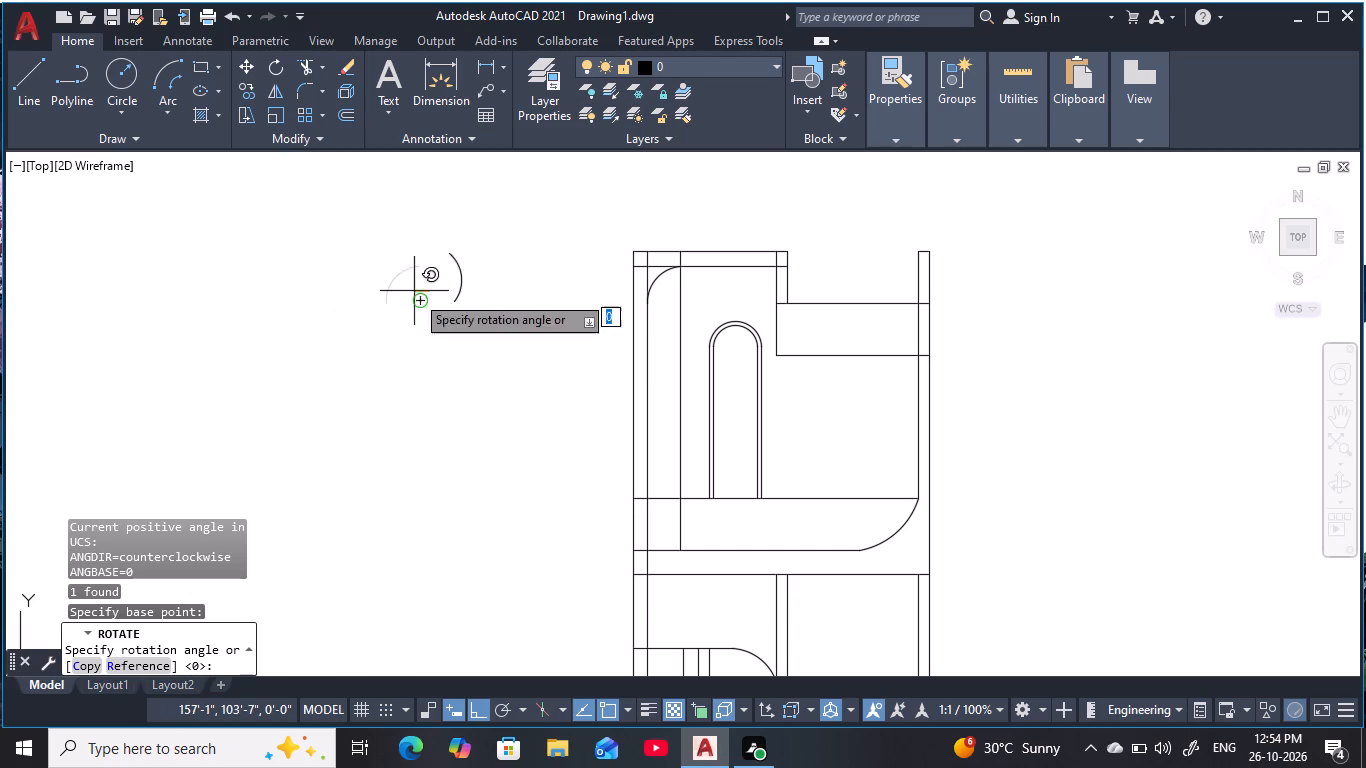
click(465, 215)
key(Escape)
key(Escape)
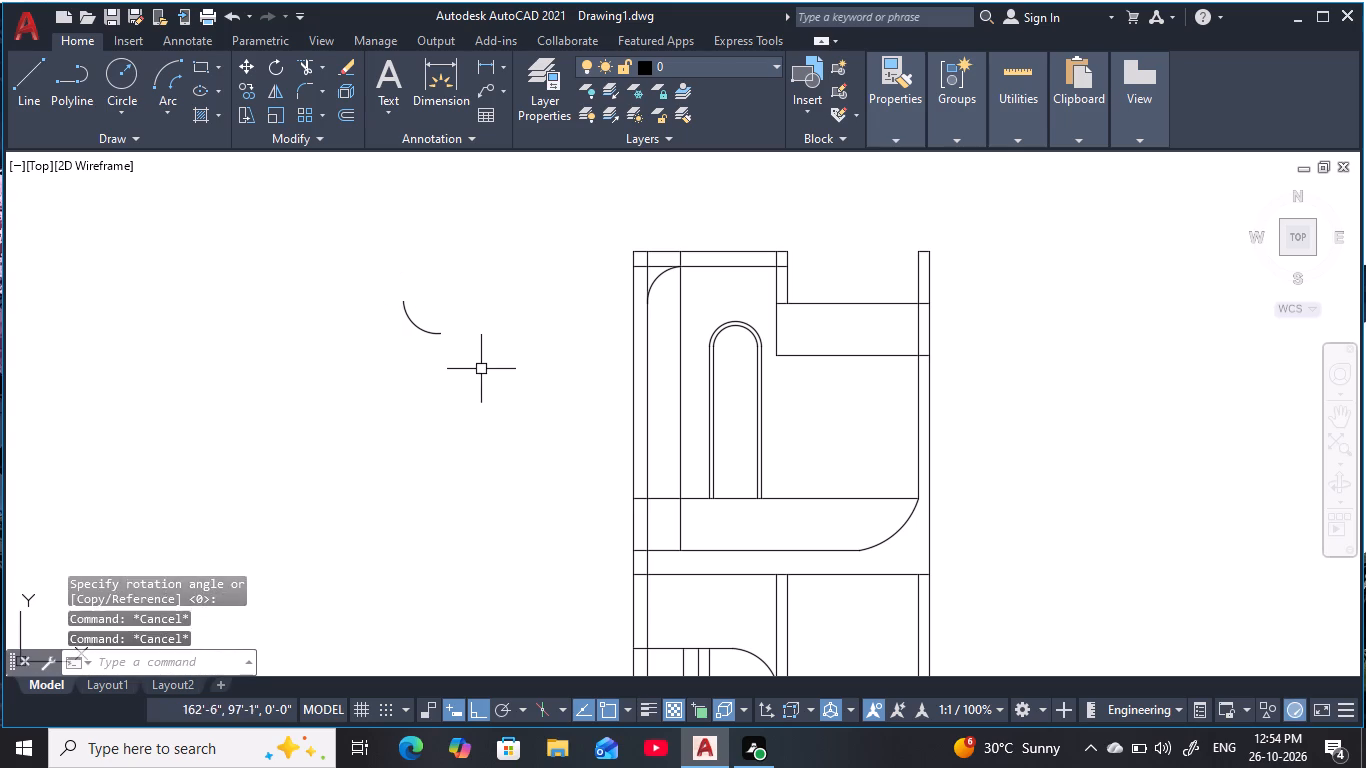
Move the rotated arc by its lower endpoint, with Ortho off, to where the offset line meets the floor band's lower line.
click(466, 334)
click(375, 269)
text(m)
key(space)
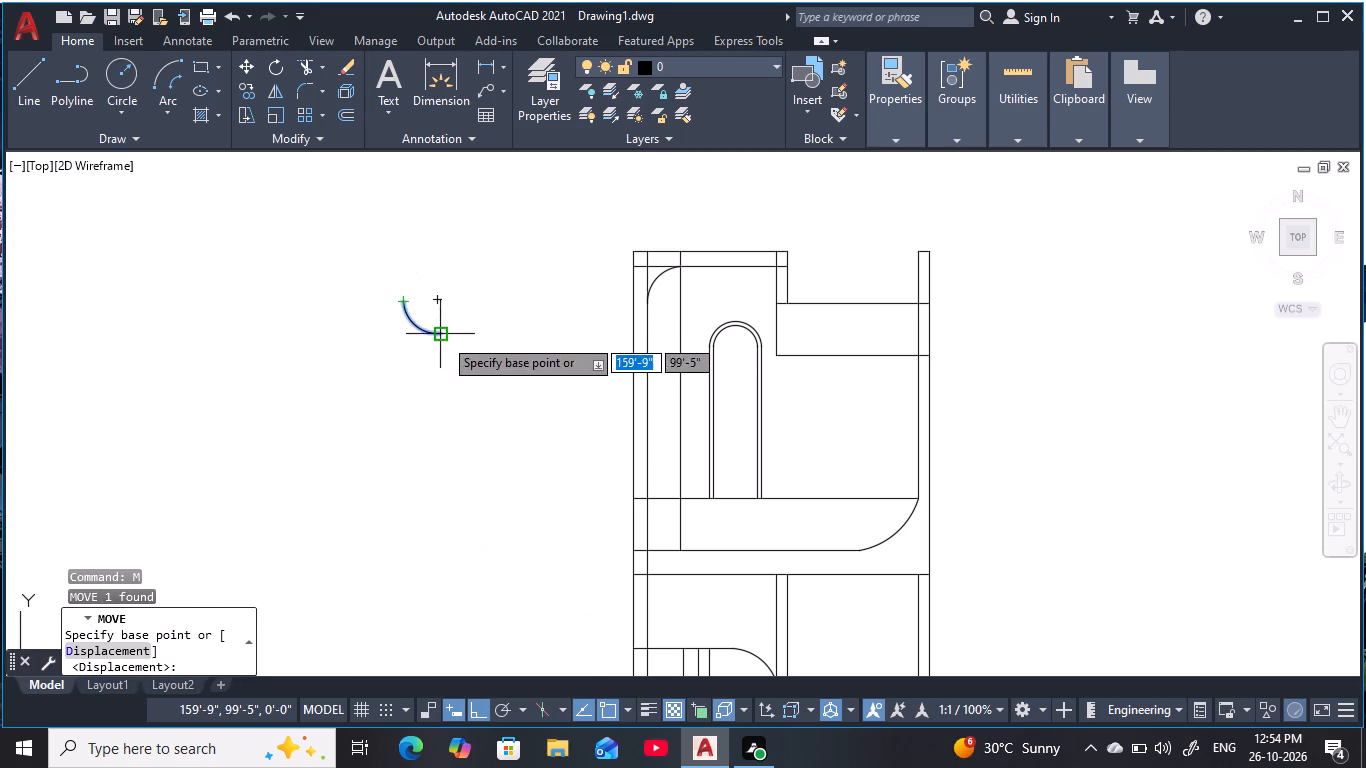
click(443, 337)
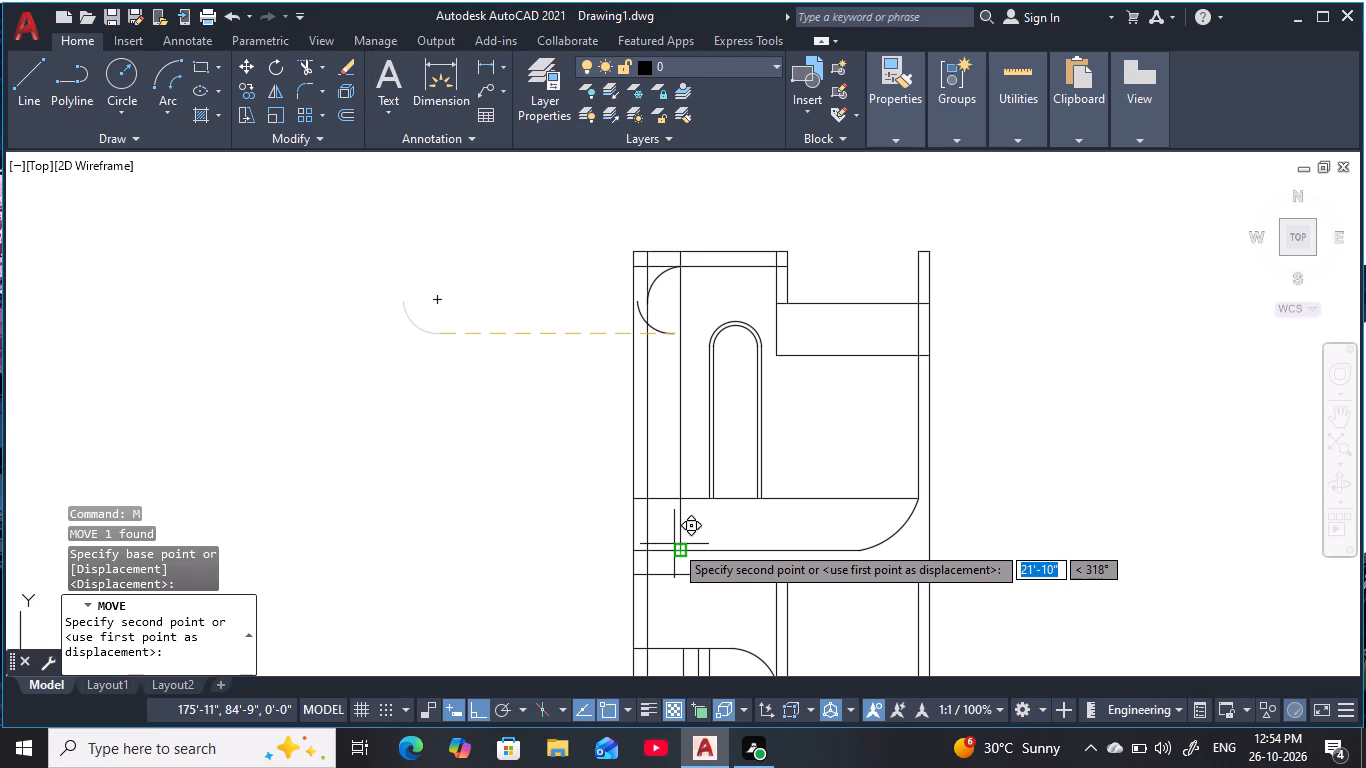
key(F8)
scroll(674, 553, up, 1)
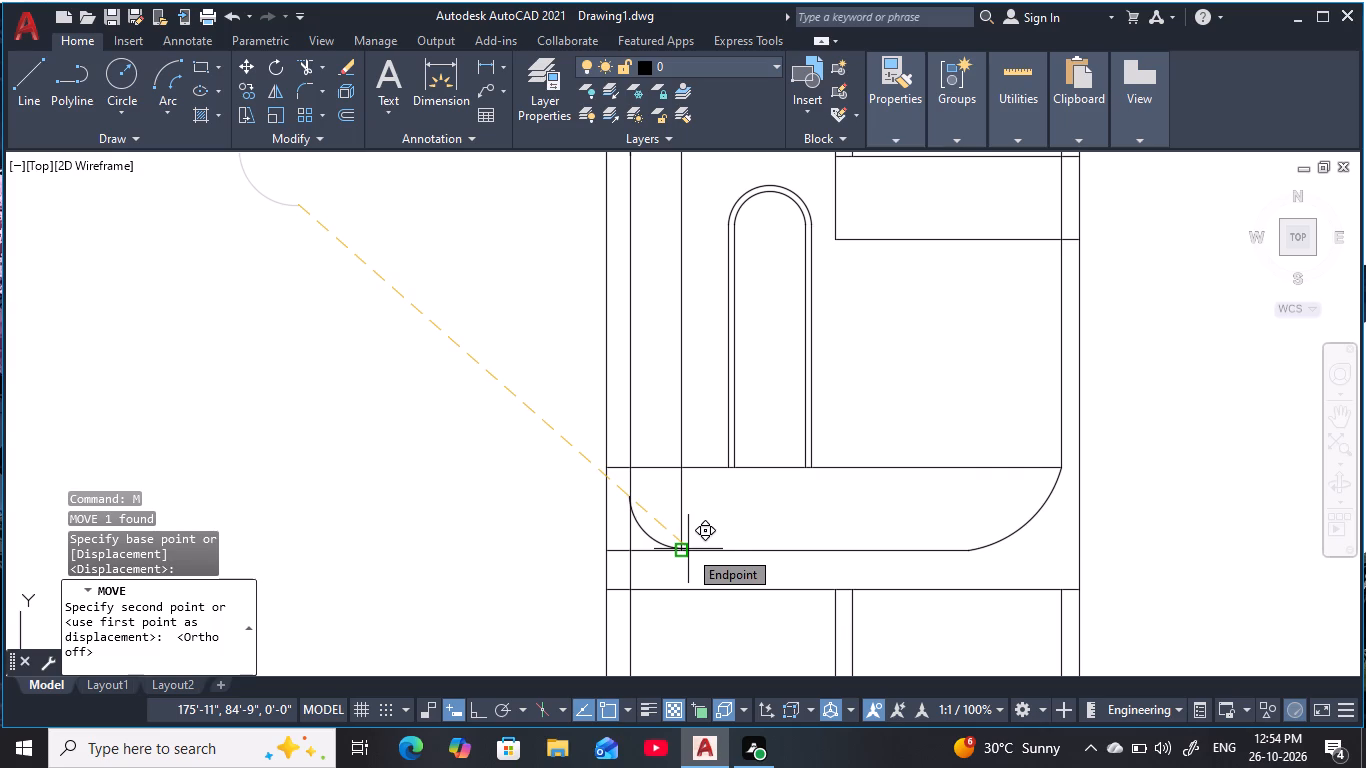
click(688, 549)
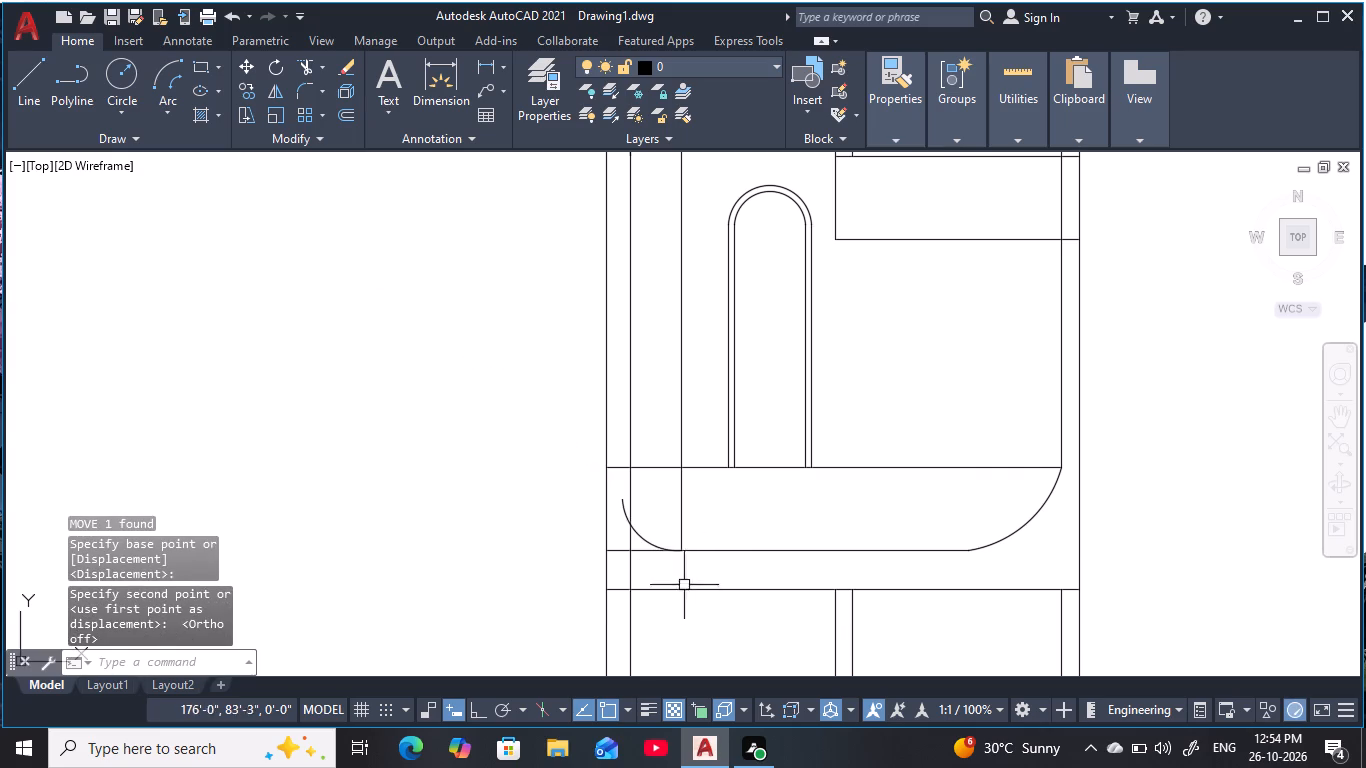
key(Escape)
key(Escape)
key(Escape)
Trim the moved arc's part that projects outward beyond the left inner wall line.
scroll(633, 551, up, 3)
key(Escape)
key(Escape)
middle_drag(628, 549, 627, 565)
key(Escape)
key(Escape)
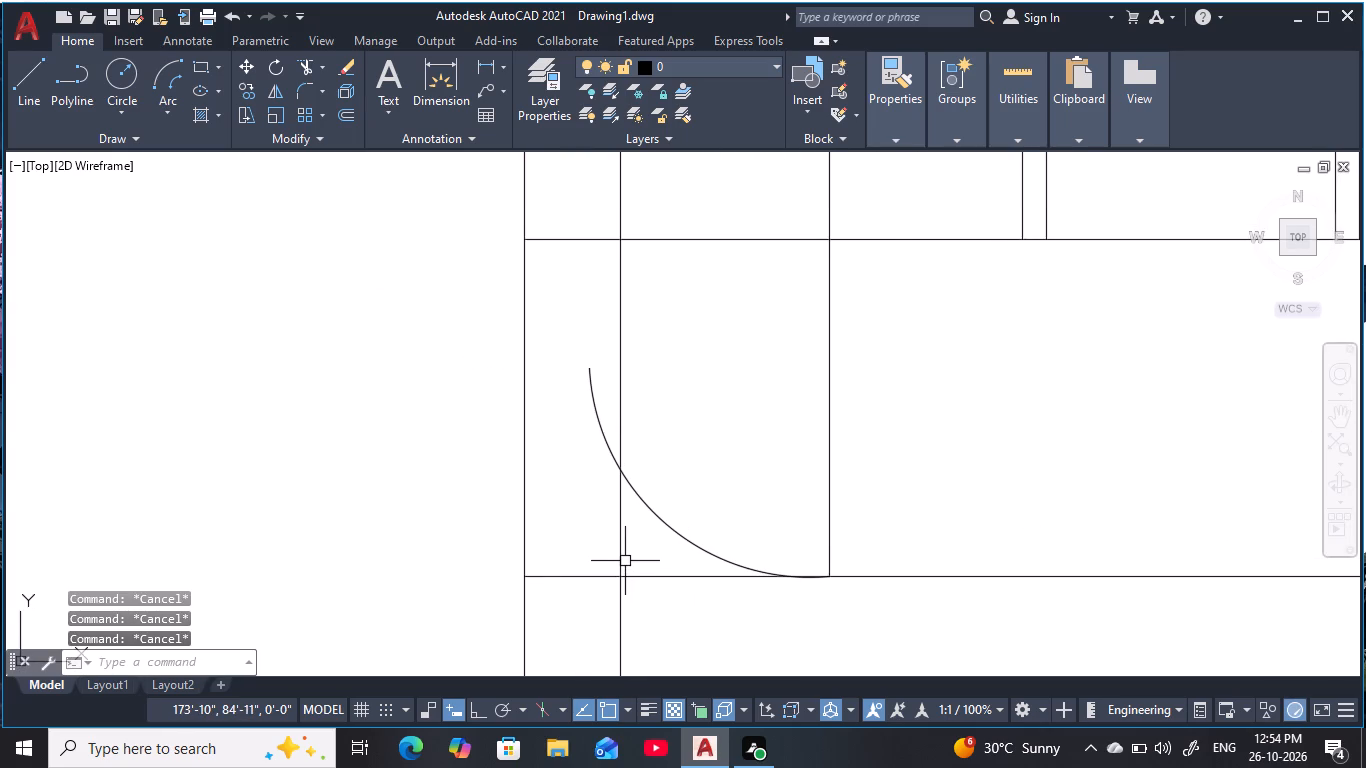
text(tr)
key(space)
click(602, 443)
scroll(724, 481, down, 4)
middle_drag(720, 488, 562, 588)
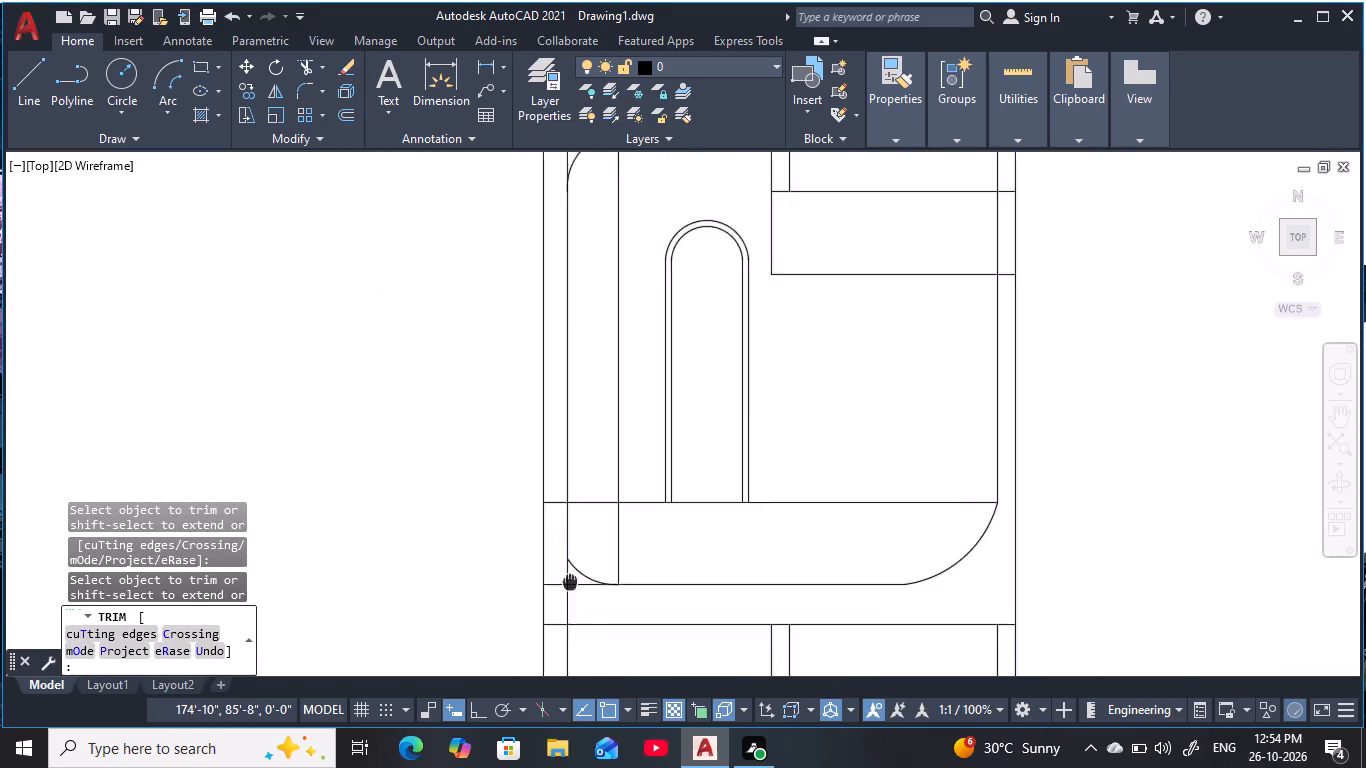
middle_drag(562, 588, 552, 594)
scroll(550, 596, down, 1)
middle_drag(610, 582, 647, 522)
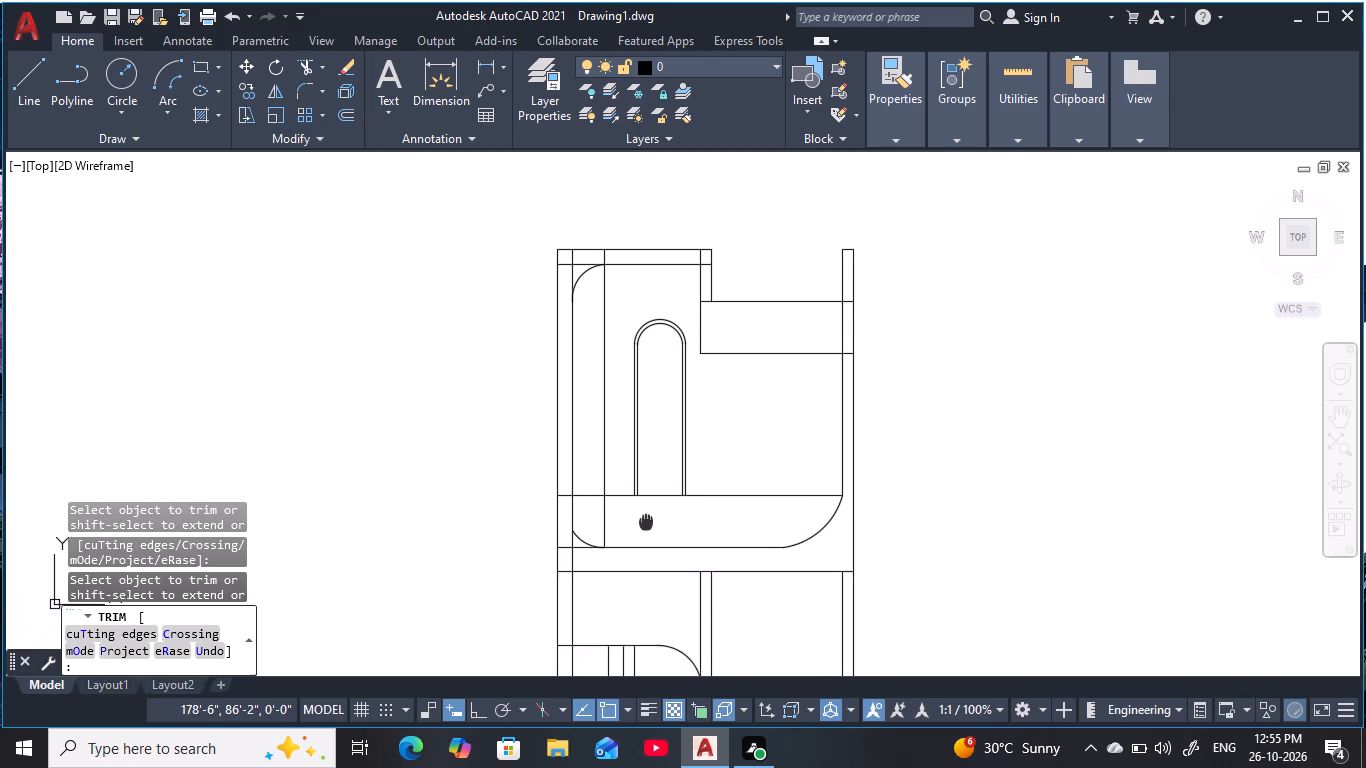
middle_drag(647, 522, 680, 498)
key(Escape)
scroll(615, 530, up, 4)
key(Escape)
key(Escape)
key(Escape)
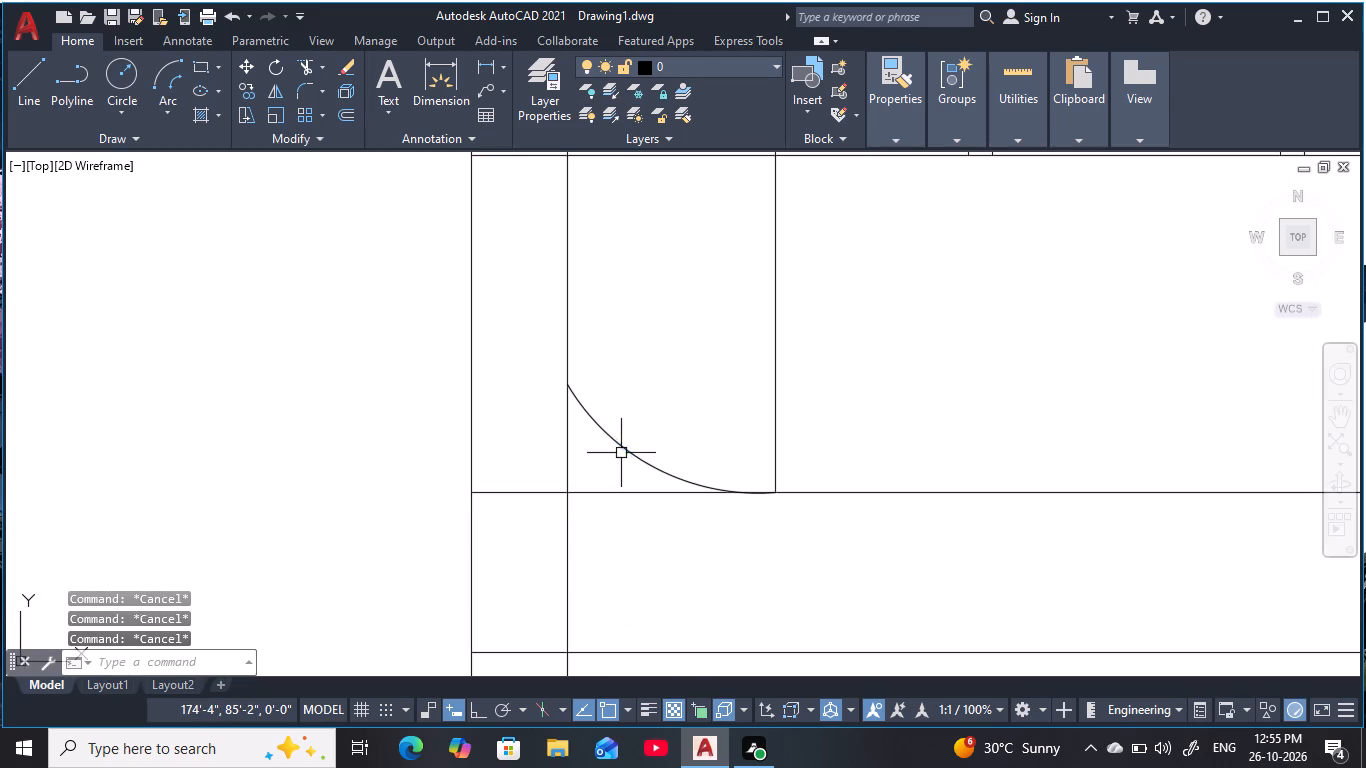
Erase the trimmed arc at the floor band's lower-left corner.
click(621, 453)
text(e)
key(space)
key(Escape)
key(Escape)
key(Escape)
Draw a three-point arc from the offset line's foot on the band's lower line, through the left inner wall line, ending inside the band.
text(arc)
key(space)
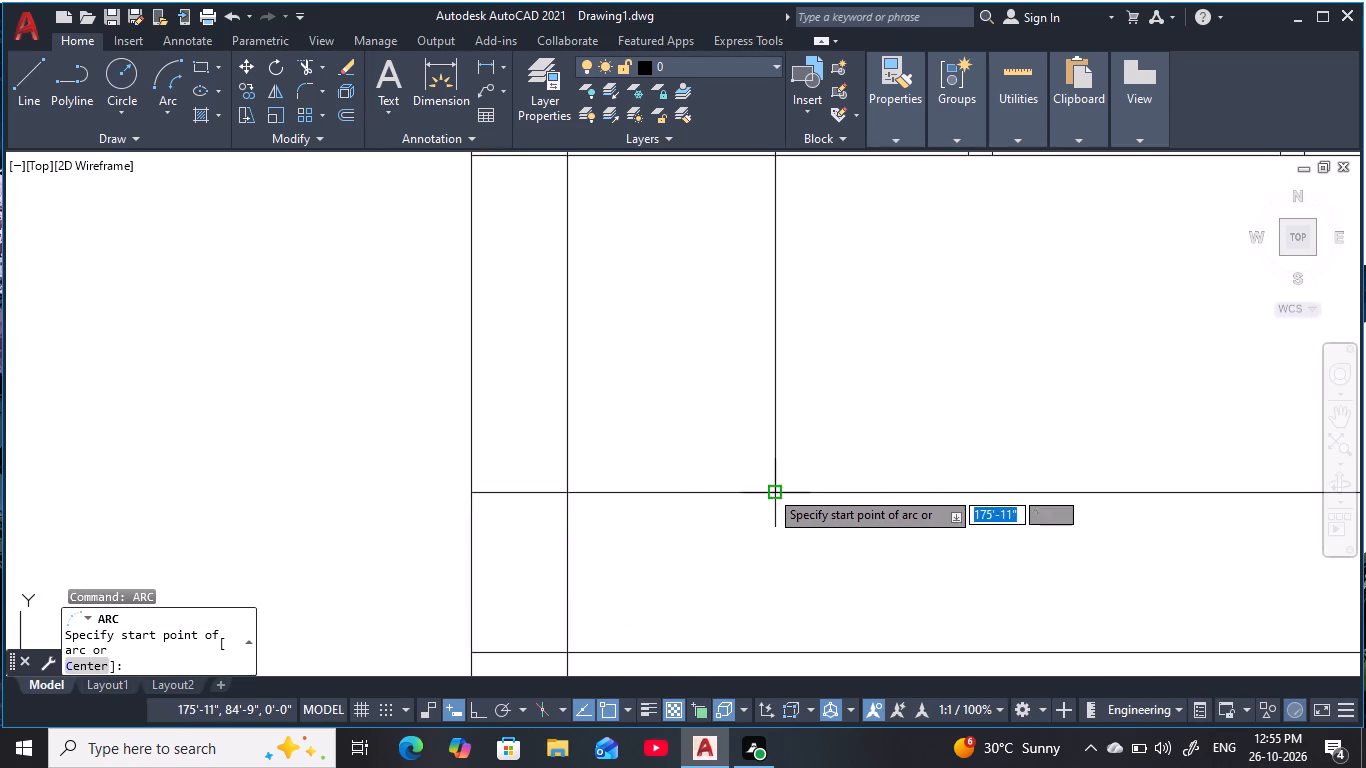
click(774, 489)
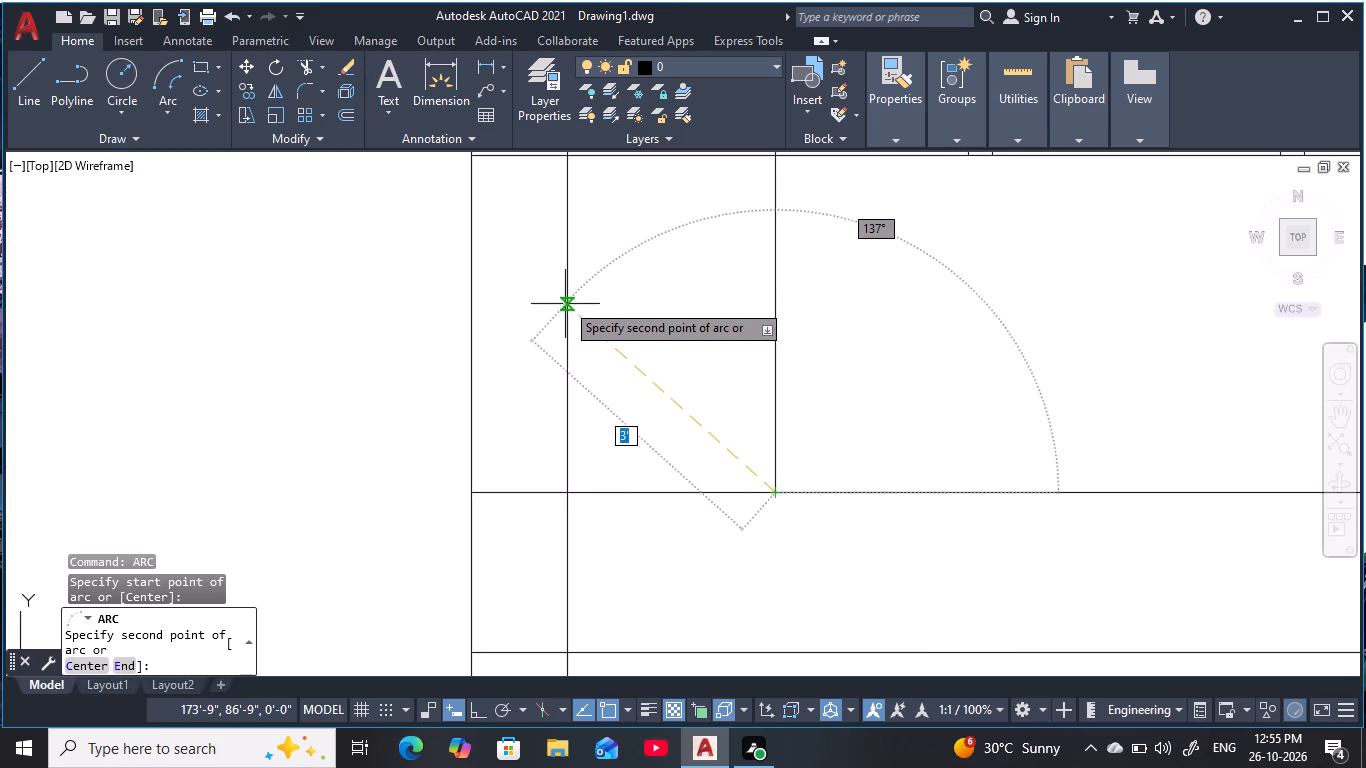
click(565, 318)
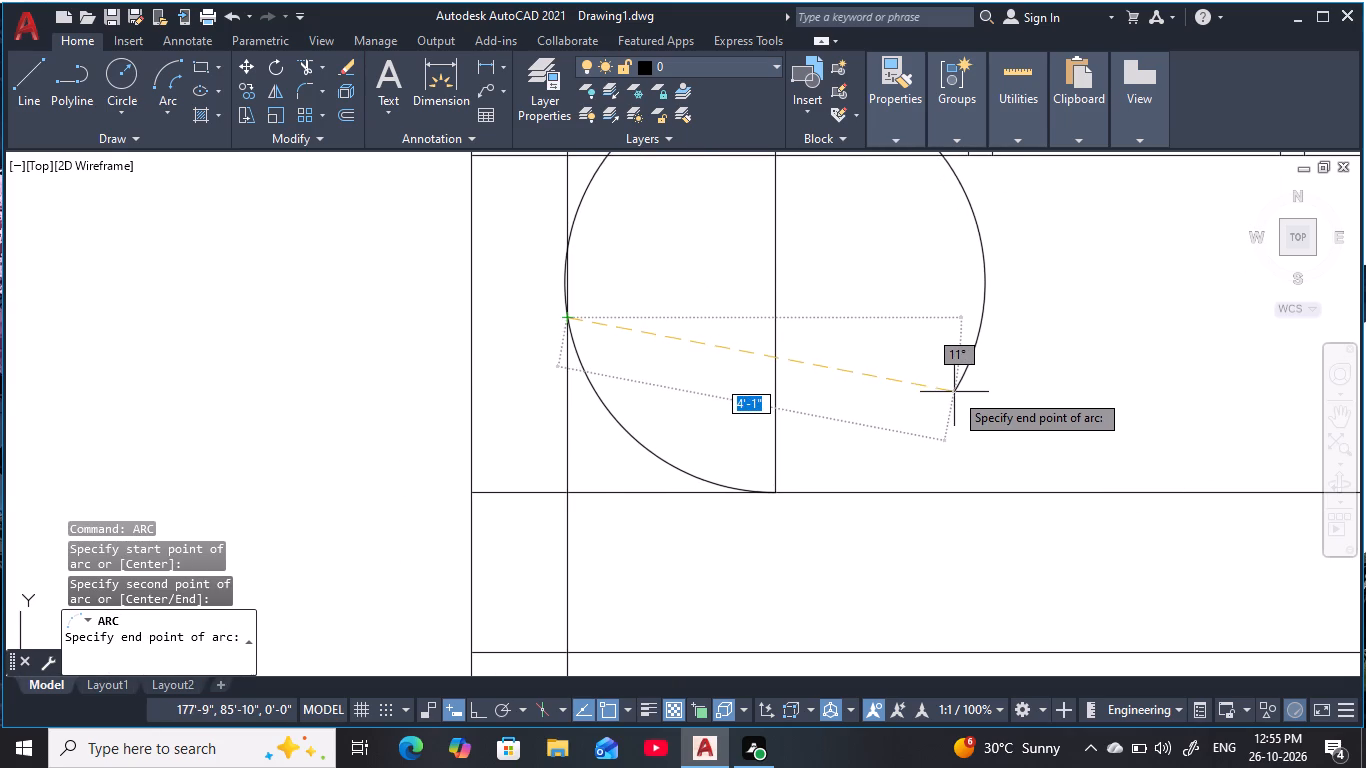
click(902, 427)
key(Escape)
key(Escape)
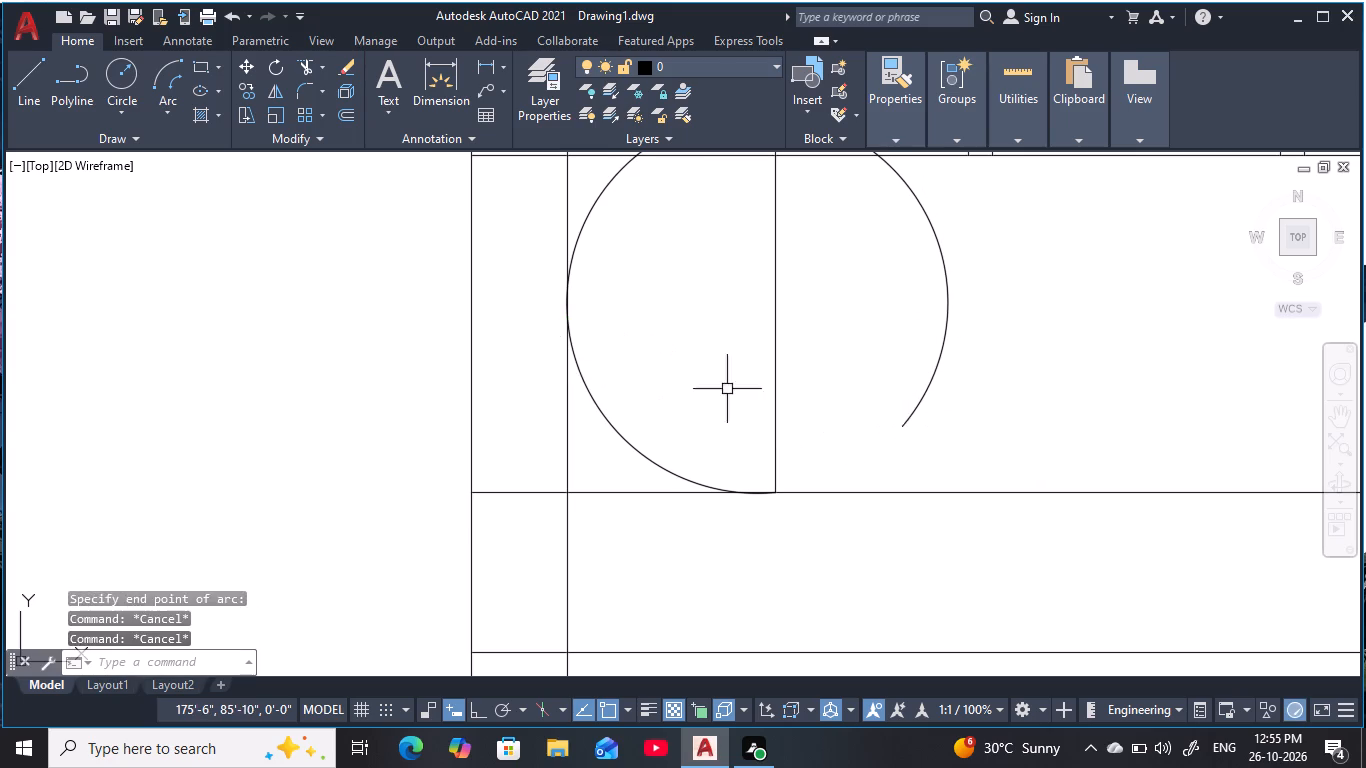
key(Escape)
Trim the excess of the new arc above and beyond the offset line, leaving only the floor band's lower-left corner curve.
middle_drag(673, 327, 665, 474)
key(Escape)
text(tr)
key(space)
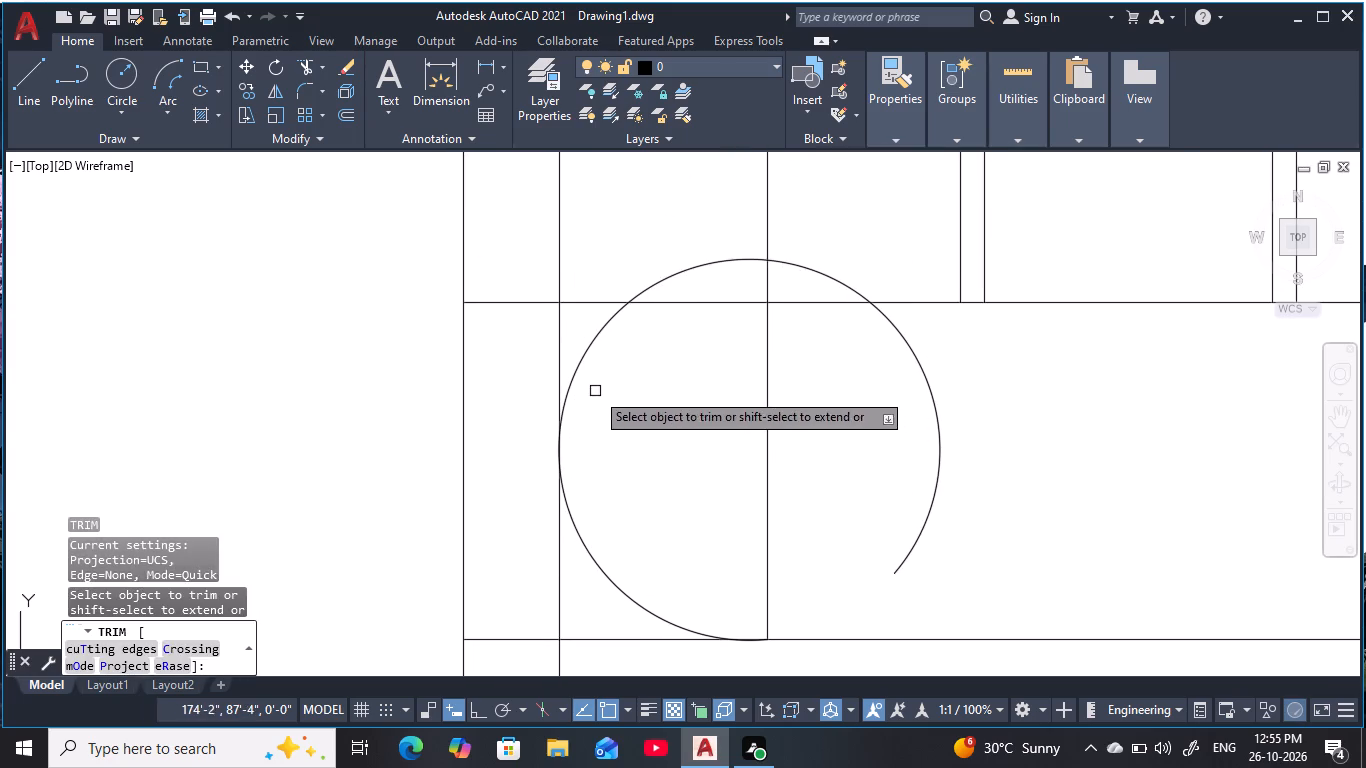
click(568, 378)
click(650, 285)
click(801, 267)
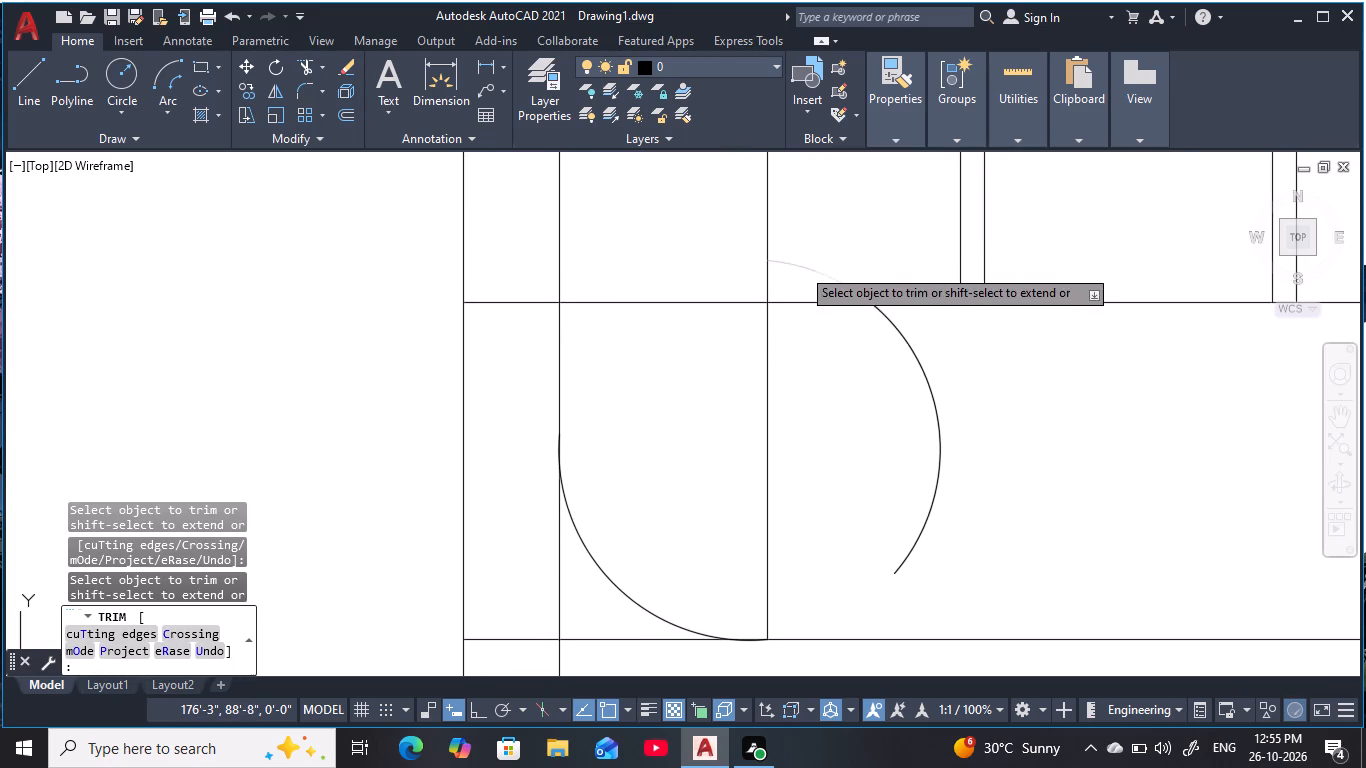
click(912, 350)
key(Escape)
scroll(848, 456, down, 3)
middle_drag(846, 457, 751, 530)
key(Escape)
key(Escape)
key(Escape)
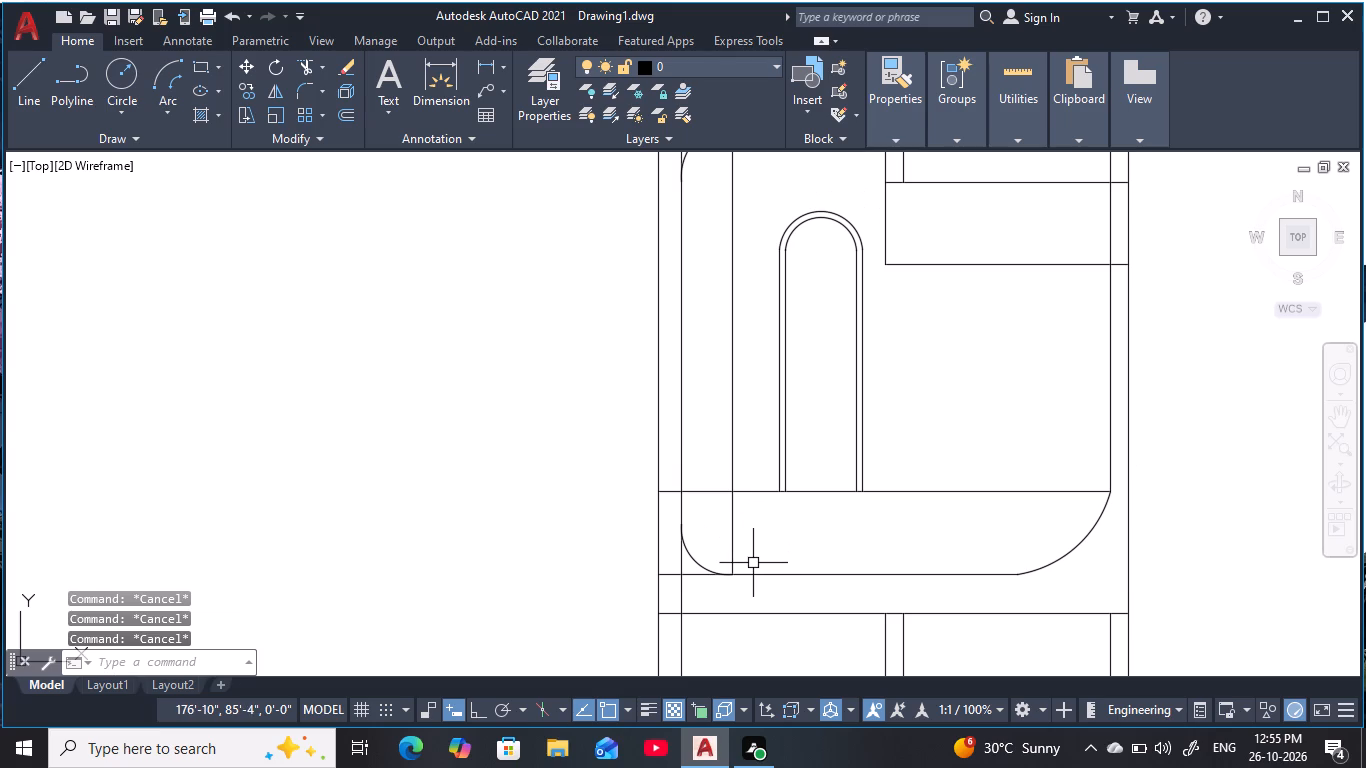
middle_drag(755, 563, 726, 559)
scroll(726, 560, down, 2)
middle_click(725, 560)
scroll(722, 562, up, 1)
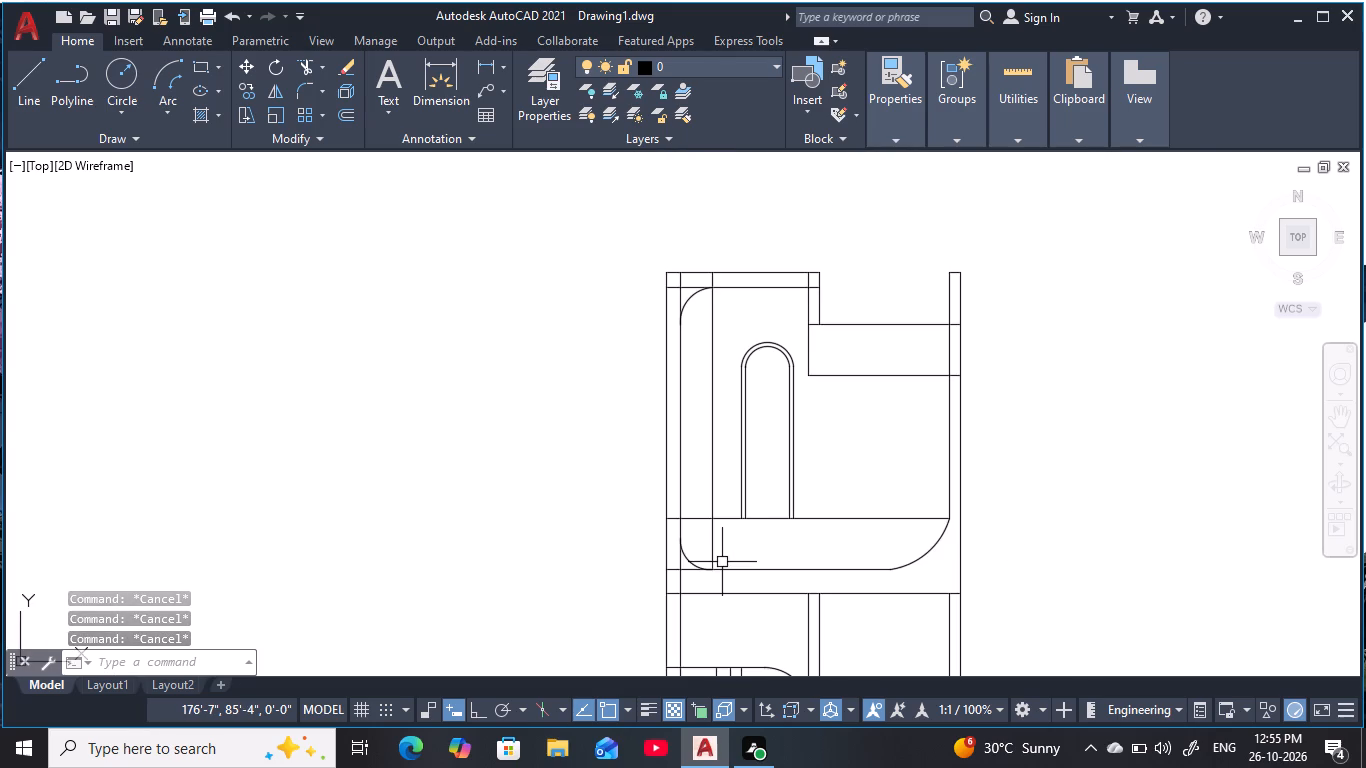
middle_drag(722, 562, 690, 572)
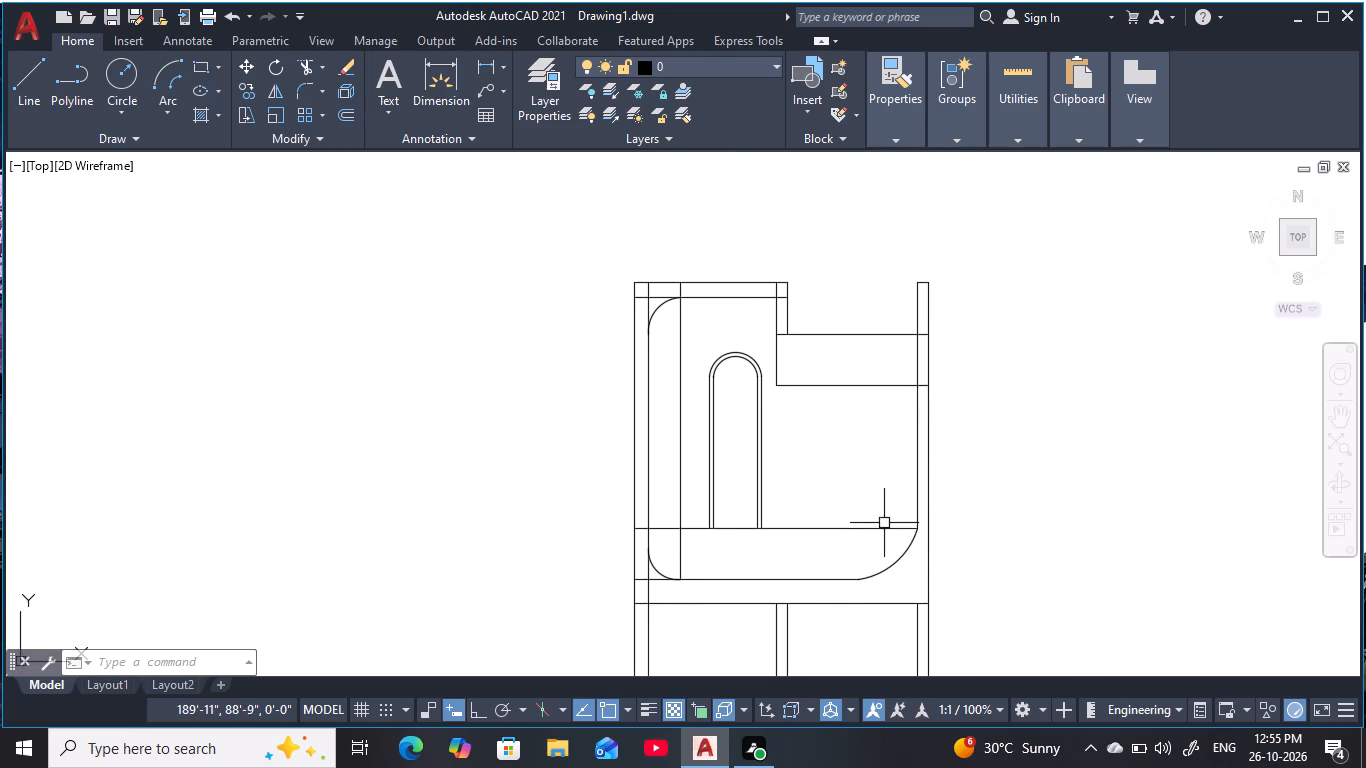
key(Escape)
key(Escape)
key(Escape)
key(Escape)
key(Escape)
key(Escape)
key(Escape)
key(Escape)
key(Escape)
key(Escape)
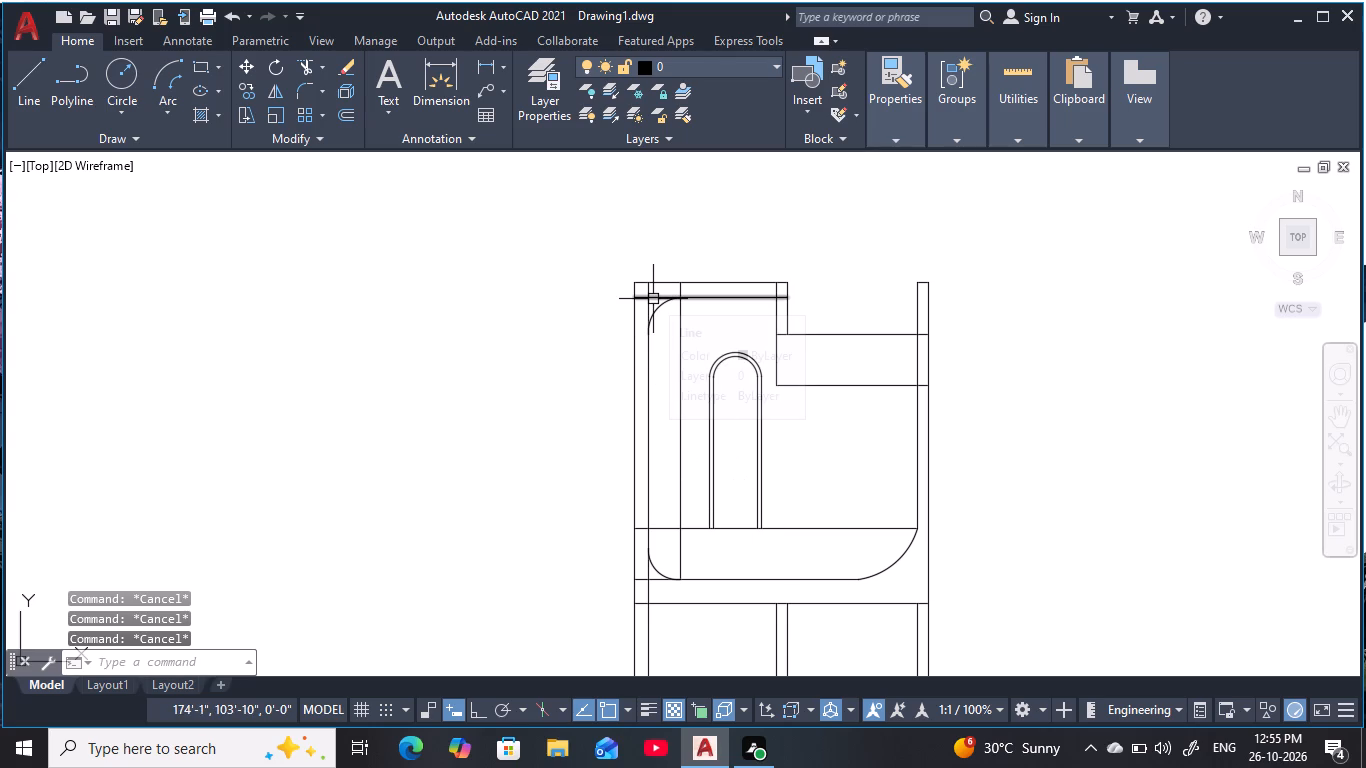
Trim the inner wall line and top inner line where they extend outside the upper-left corner curve.
scroll(653, 299, up, 3)
text(tr)
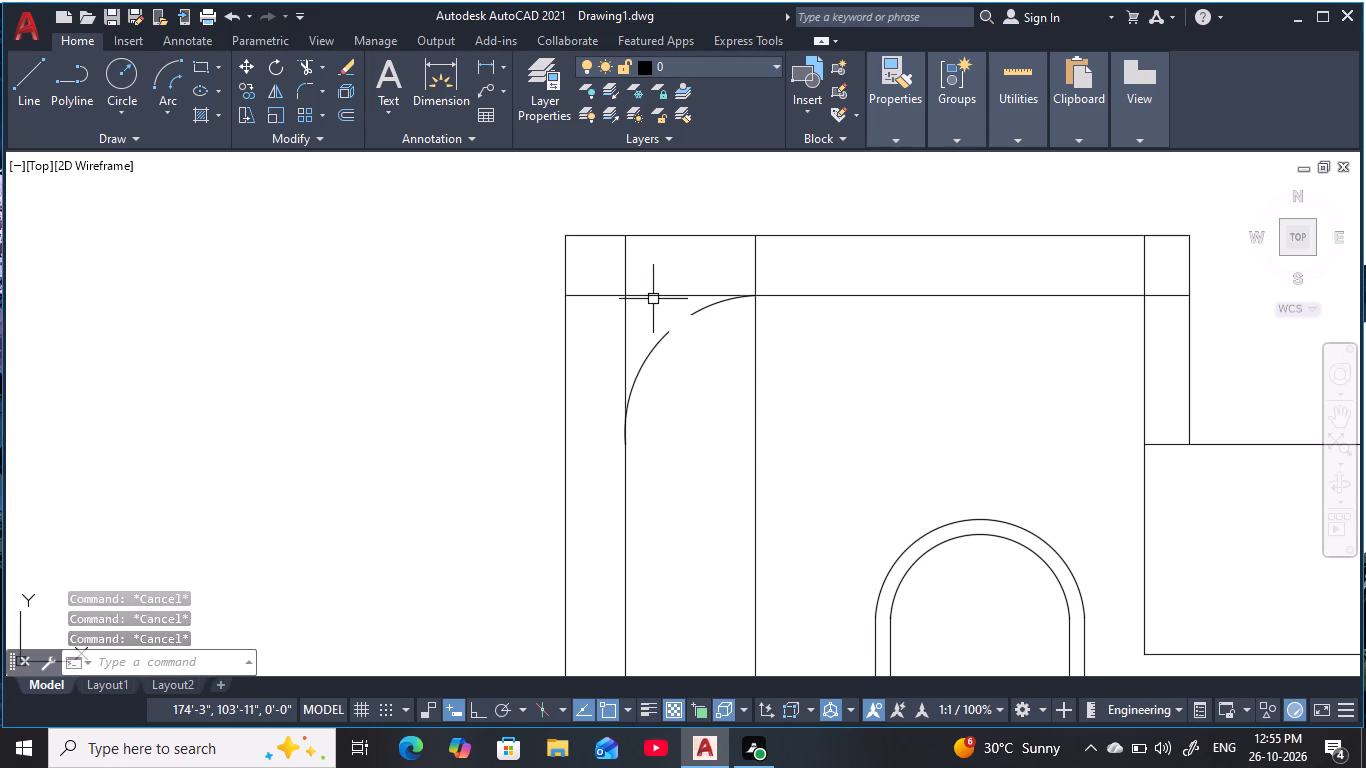
key(space)
drag(656, 277, 602, 351)
drag(662, 259, 602, 321)
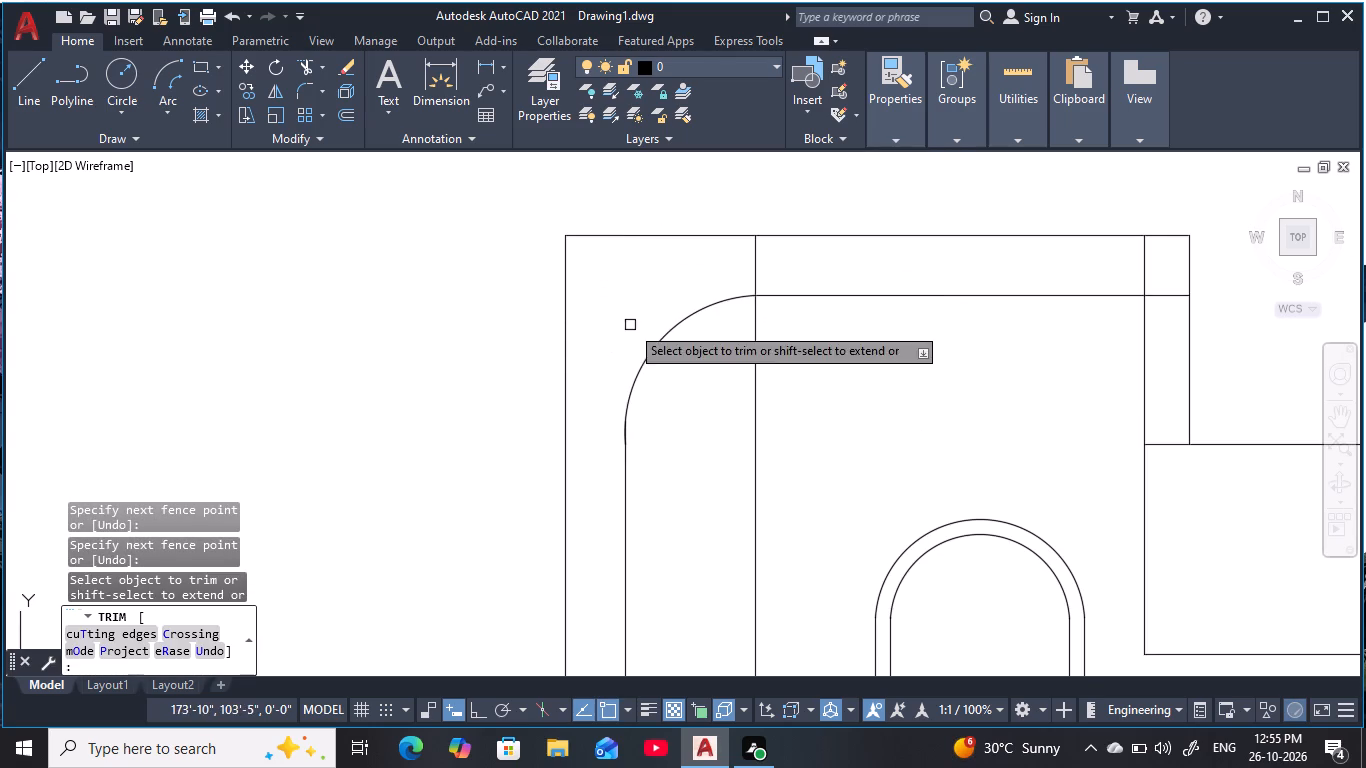
Trim the inner wall line below the floor band's lower-left curve and the band's upper line outside the inner wall line.
scroll(634, 332, down, 2)
middle_drag(691, 519, 722, 284)
scroll(709, 562, down, 1)
scroll(684, 547, up, 1)
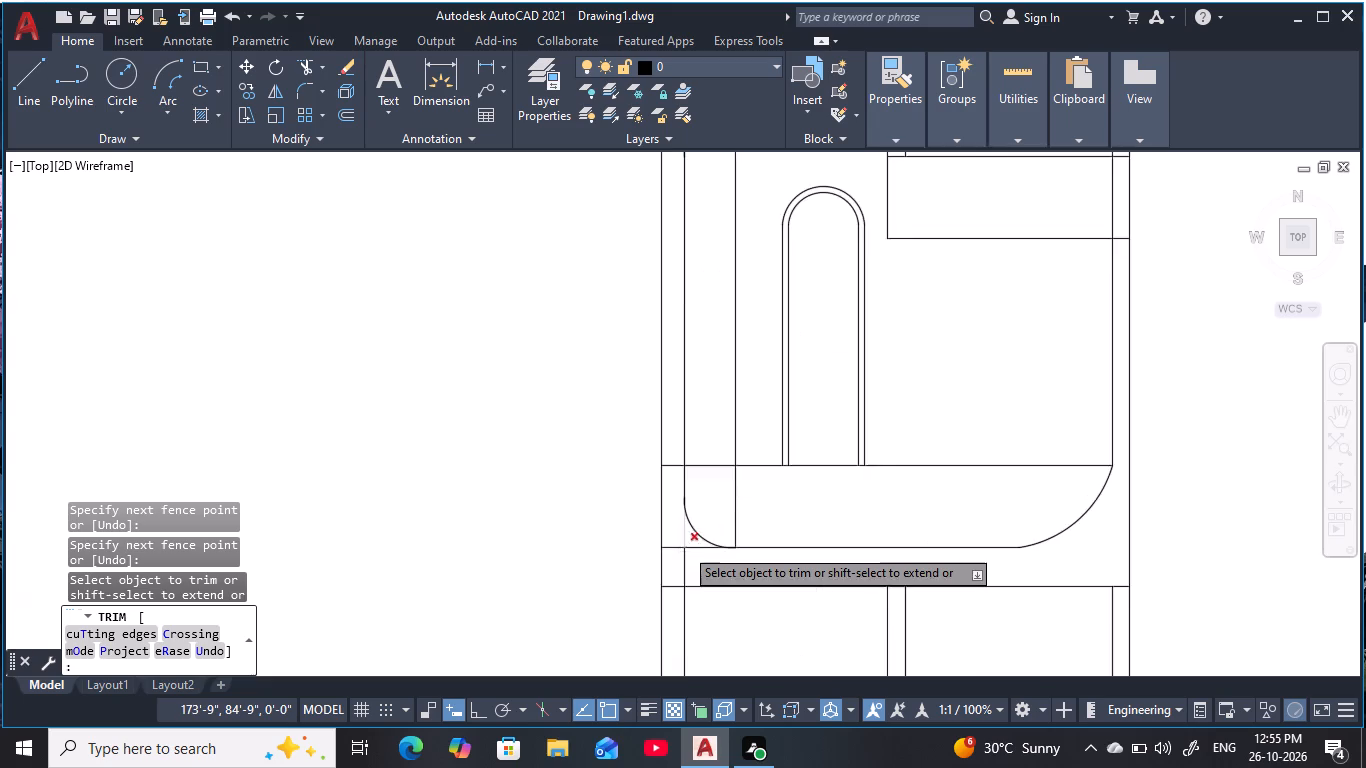
scroll(684, 547, up, 3)
drag(723, 541, 688, 518)
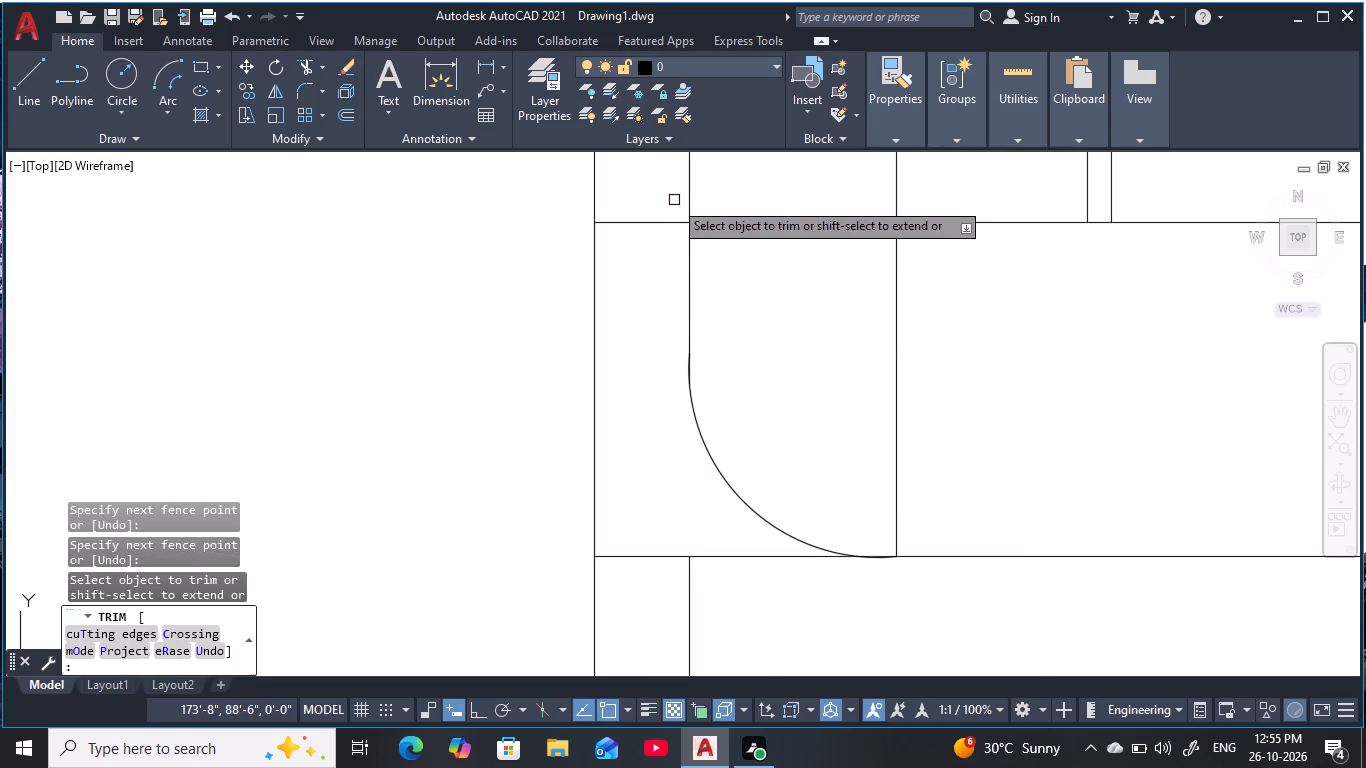
drag(663, 203, 655, 274)
scroll(642, 425, down, 3)
middle_drag(642, 428, 621, 472)
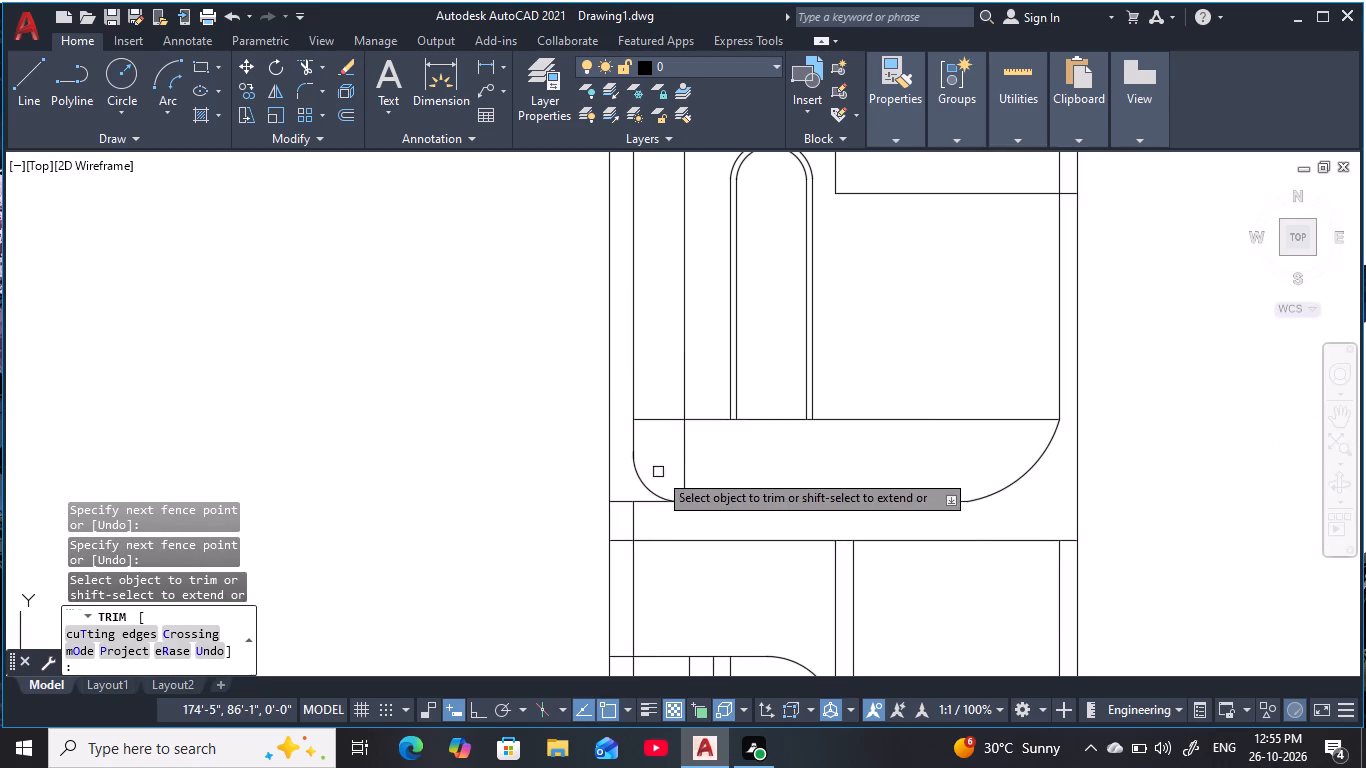
Trim the sliver of the lower-left arc that bulges outside the left inner wall line.
scroll(690, 448, down, 1)
middle_drag(689, 448, 671, 474)
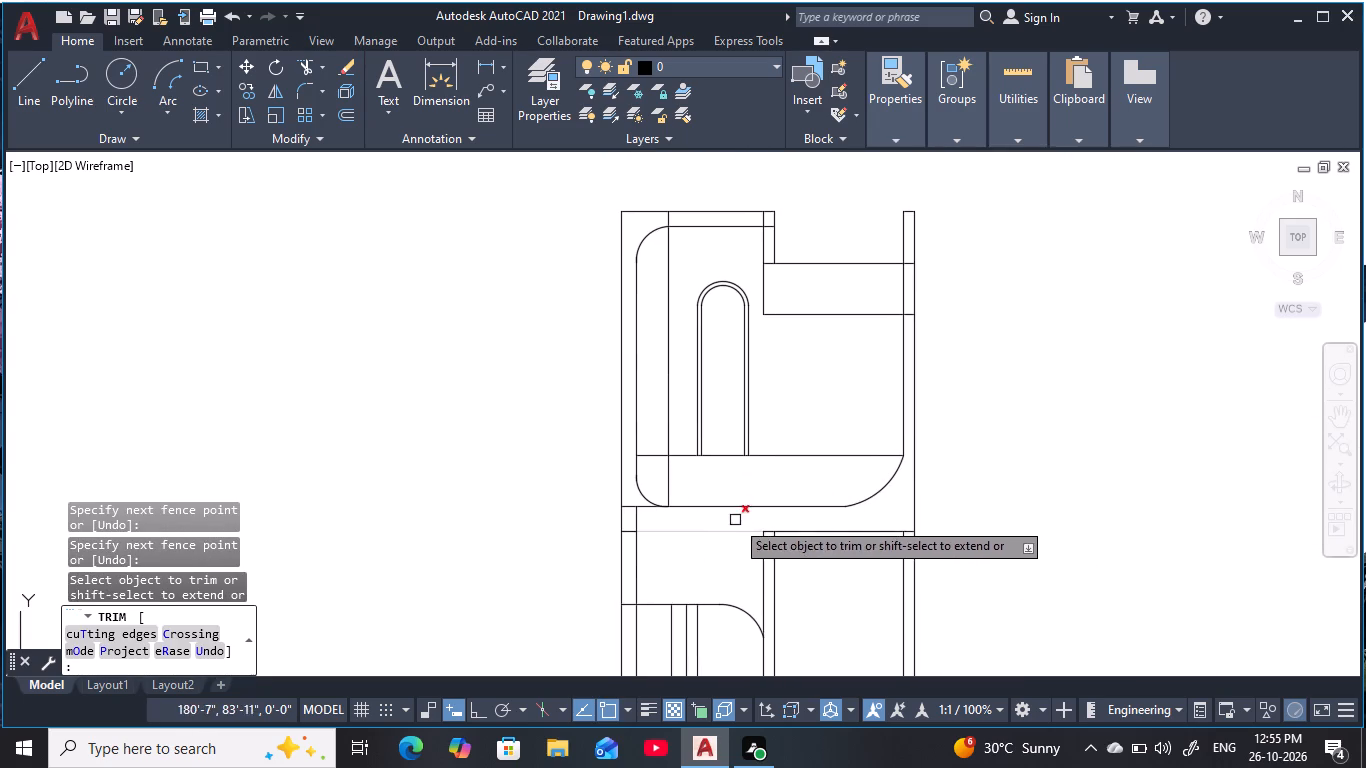
middle_drag(765, 482, 730, 482)
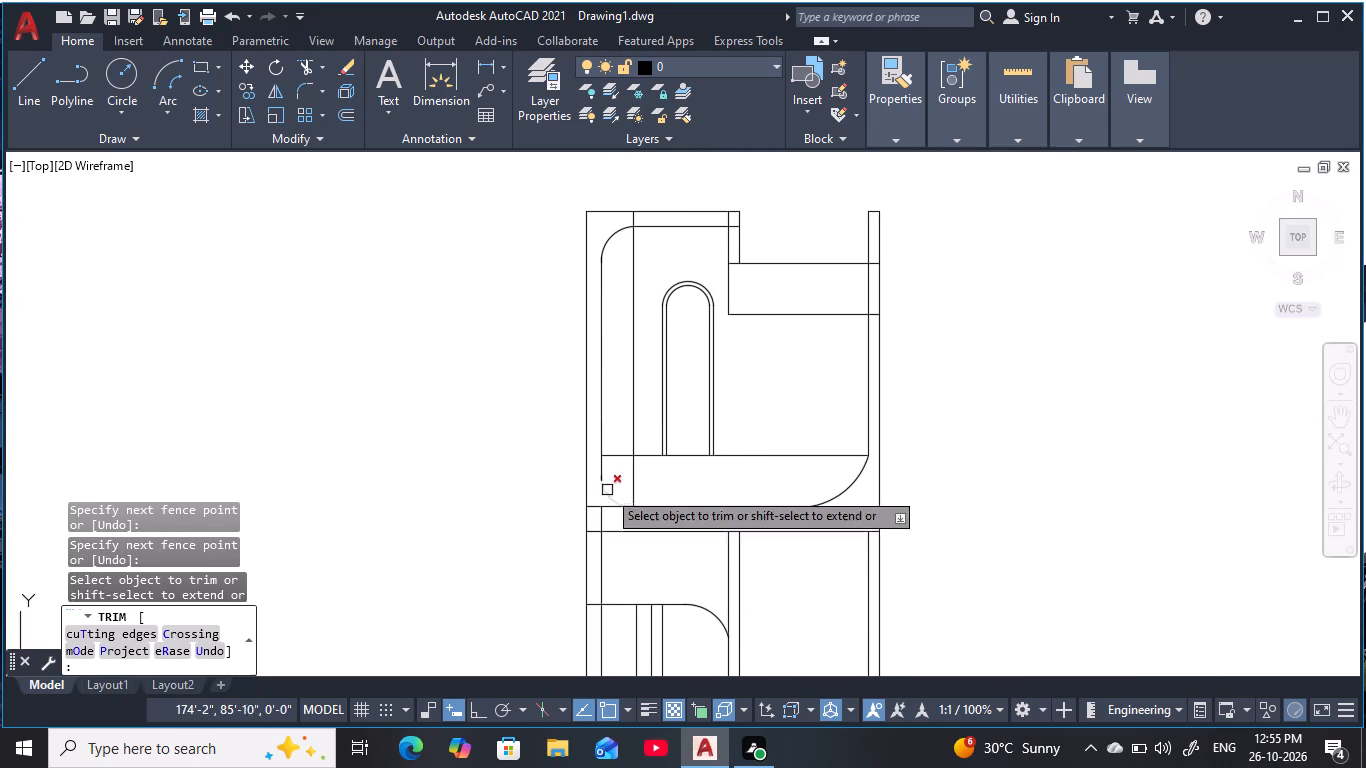
scroll(598, 485, down, 1)
scroll(597, 484, up, 10)
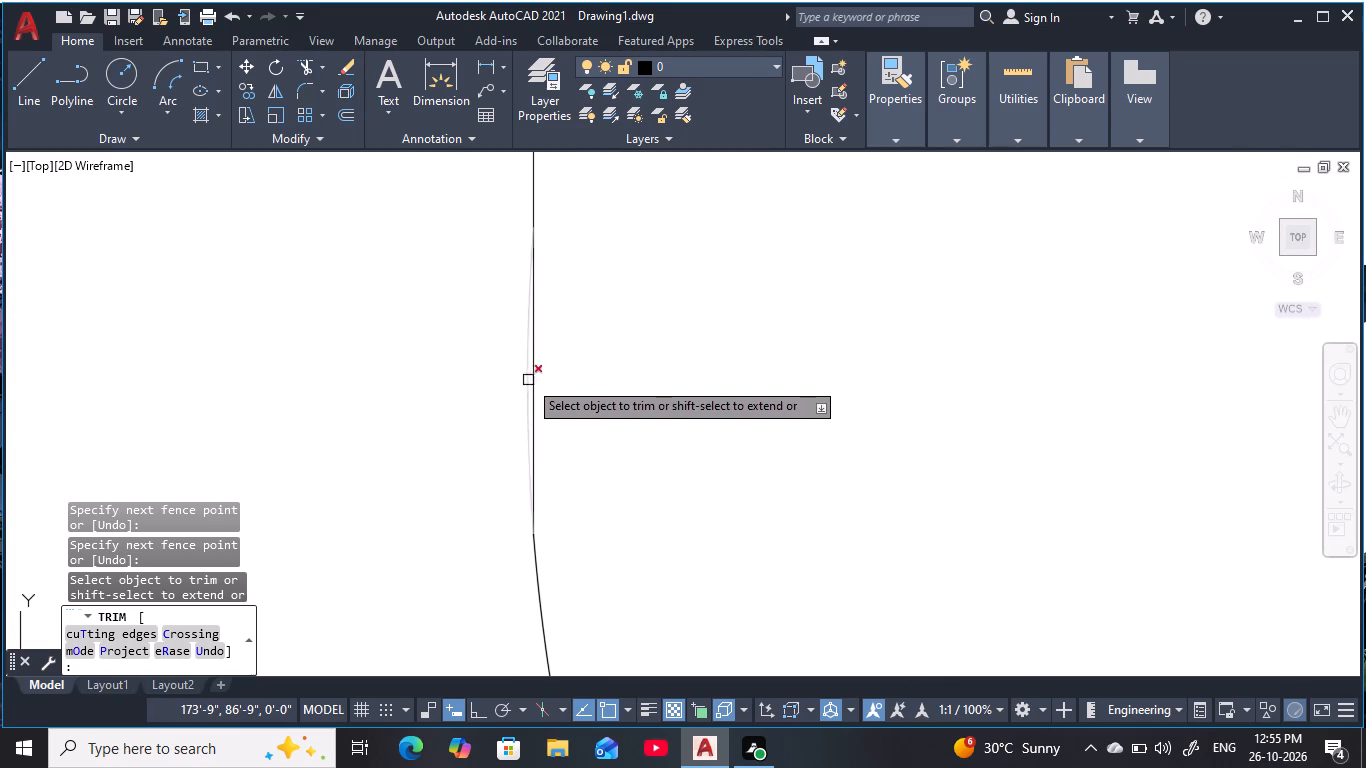
click(525, 379)
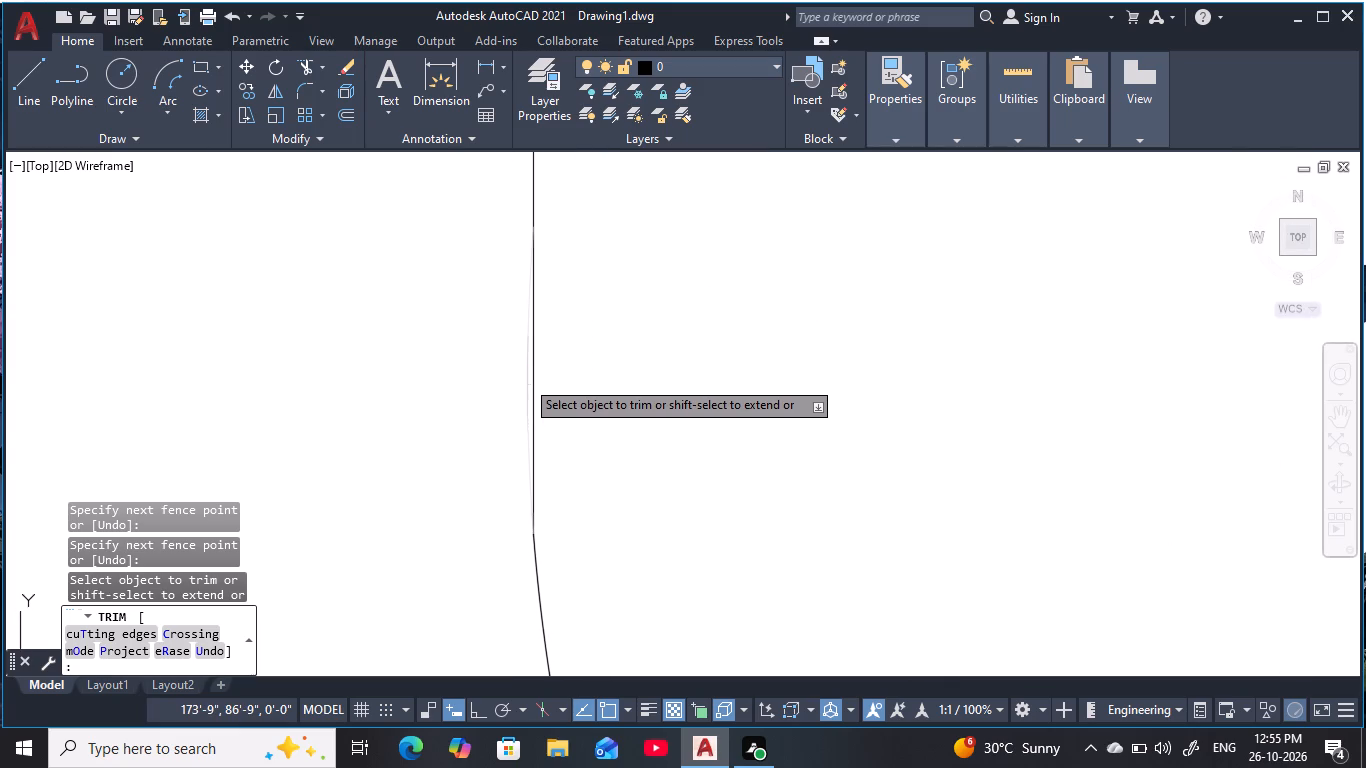
Trim the offset vertical line inside the floor band and above the top inner line.
scroll(666, 385, down, 6)
scroll(752, 414, down, 2)
middle_drag(752, 415, 642, 444)
scroll(642, 444, down, 2)
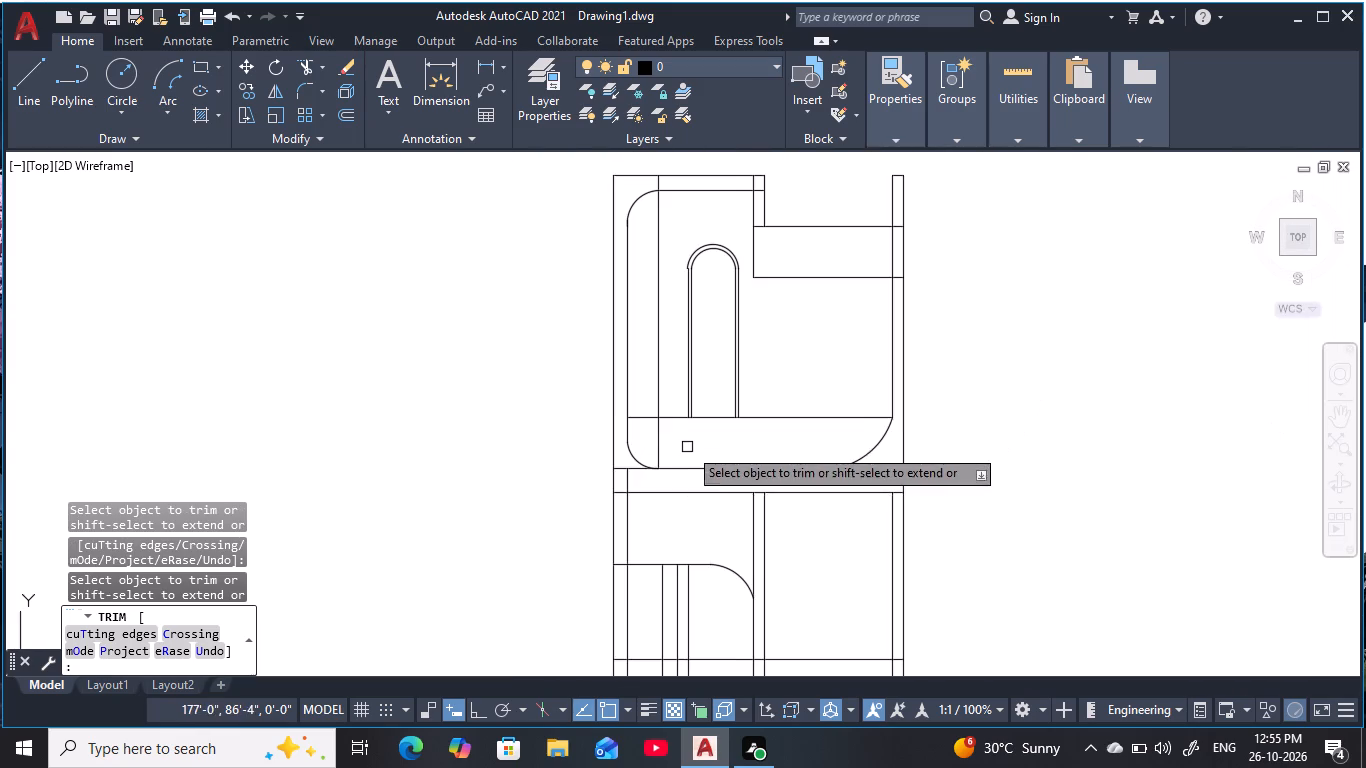
middle_drag(703, 447, 655, 462)
scroll(656, 461, down, 1)
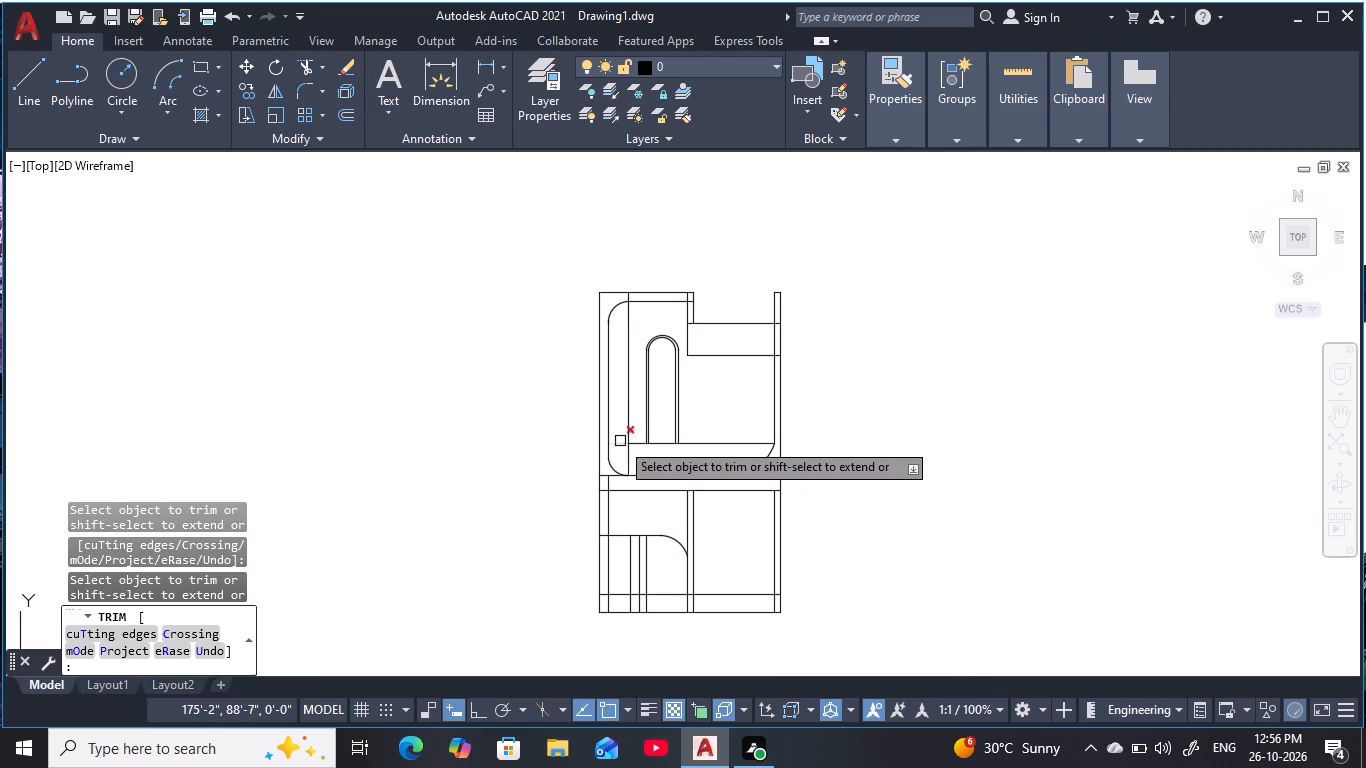
scroll(620, 440, up, 1)
click(635, 480)
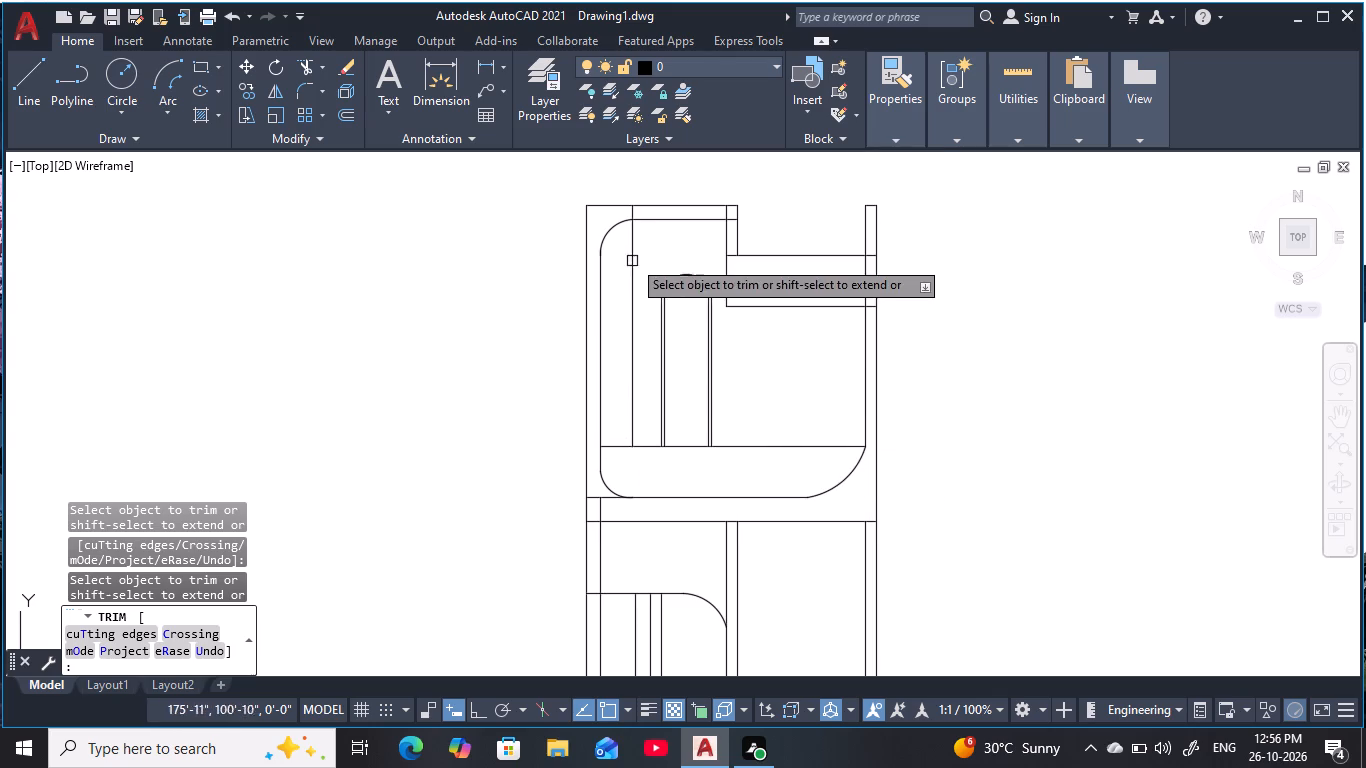
scroll(643, 212, up, 3)
click(590, 231)
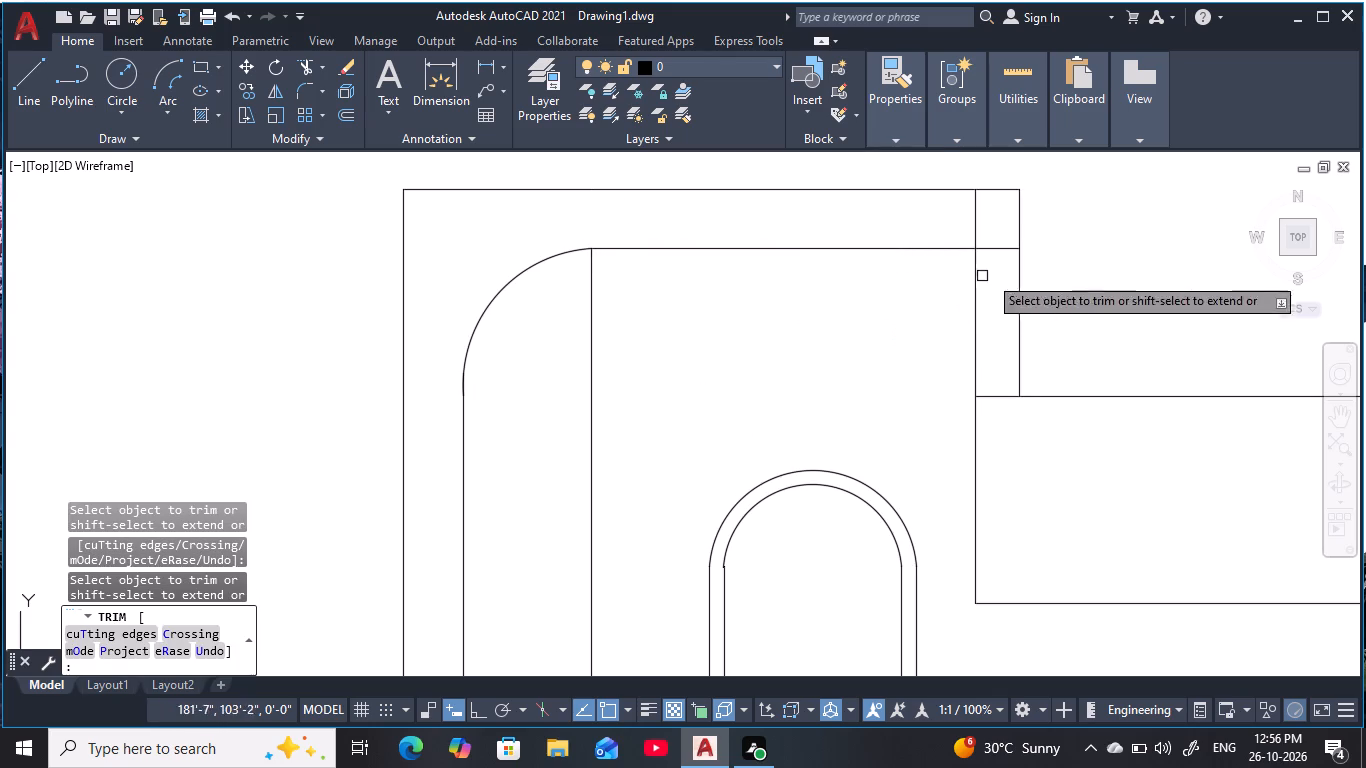
Trim the tall left block's right inner wall line within the strip above the top inner line.
drag(996, 226, 962, 228)
scroll(836, 412, down, 3)
middle_drag(838, 412, 817, 344)
scroll(846, 442, down, 2)
middle_drag(851, 445, 816, 423)
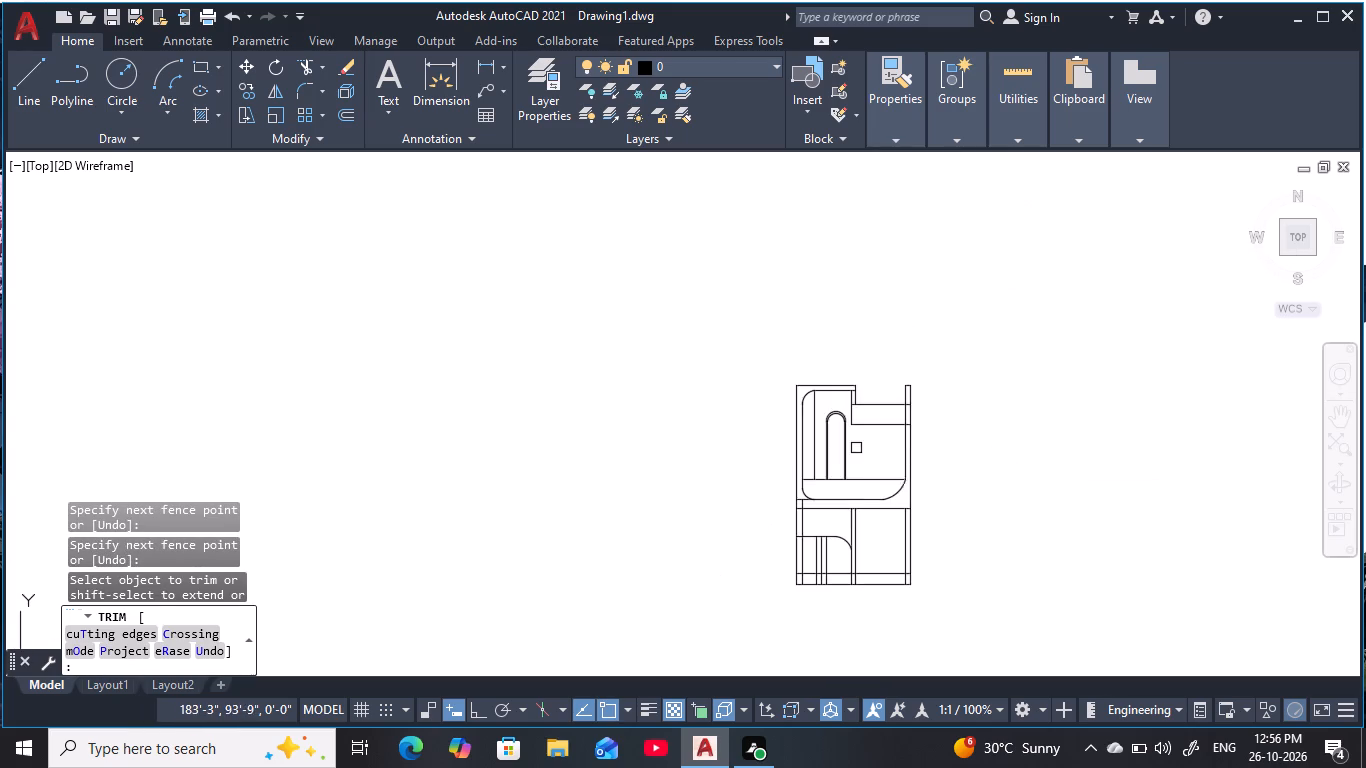
middle_drag(816, 423, 772, 409)
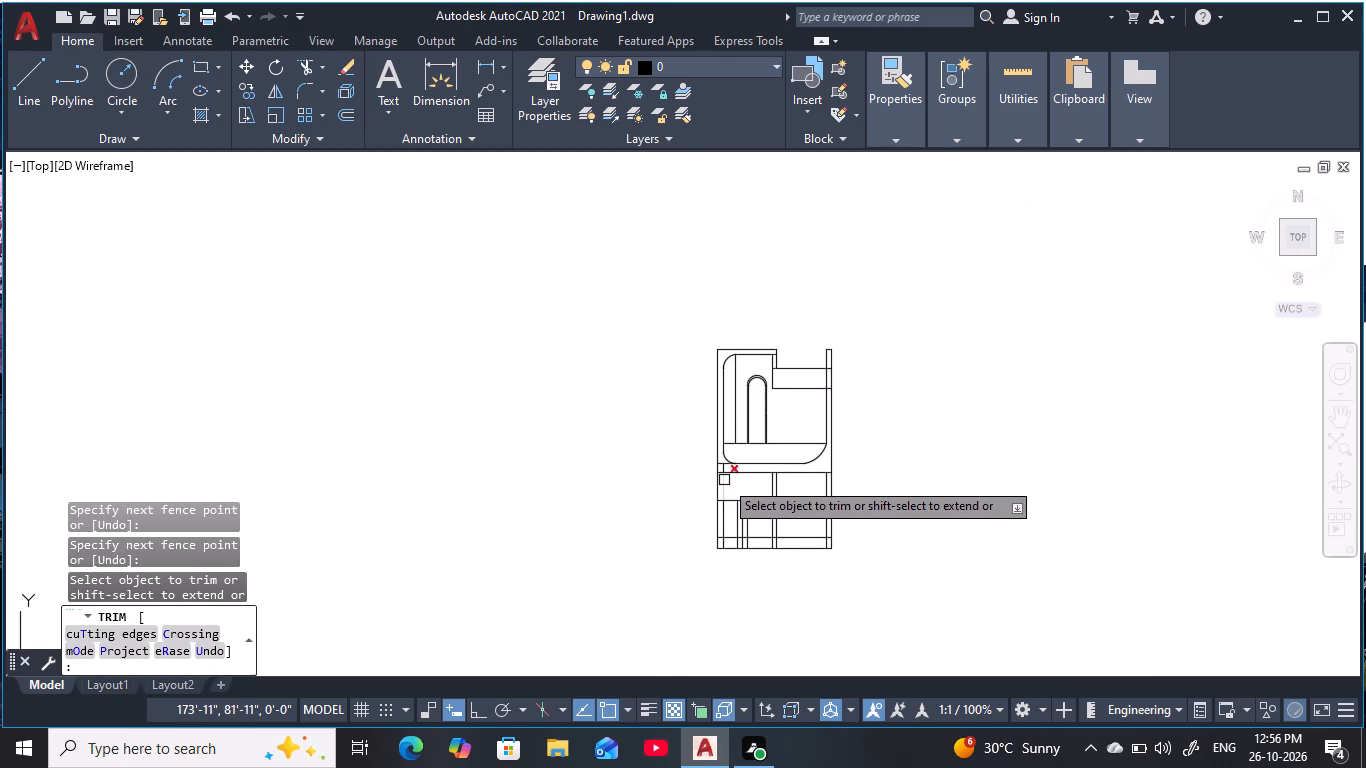
Trim the left inner wall line between the floor band's lower line and the horizontal line just below it.
scroll(723, 475, up, 4)
click(727, 452)
scroll(852, 528, down, 2)
middle_drag(852, 528, 720, 486)
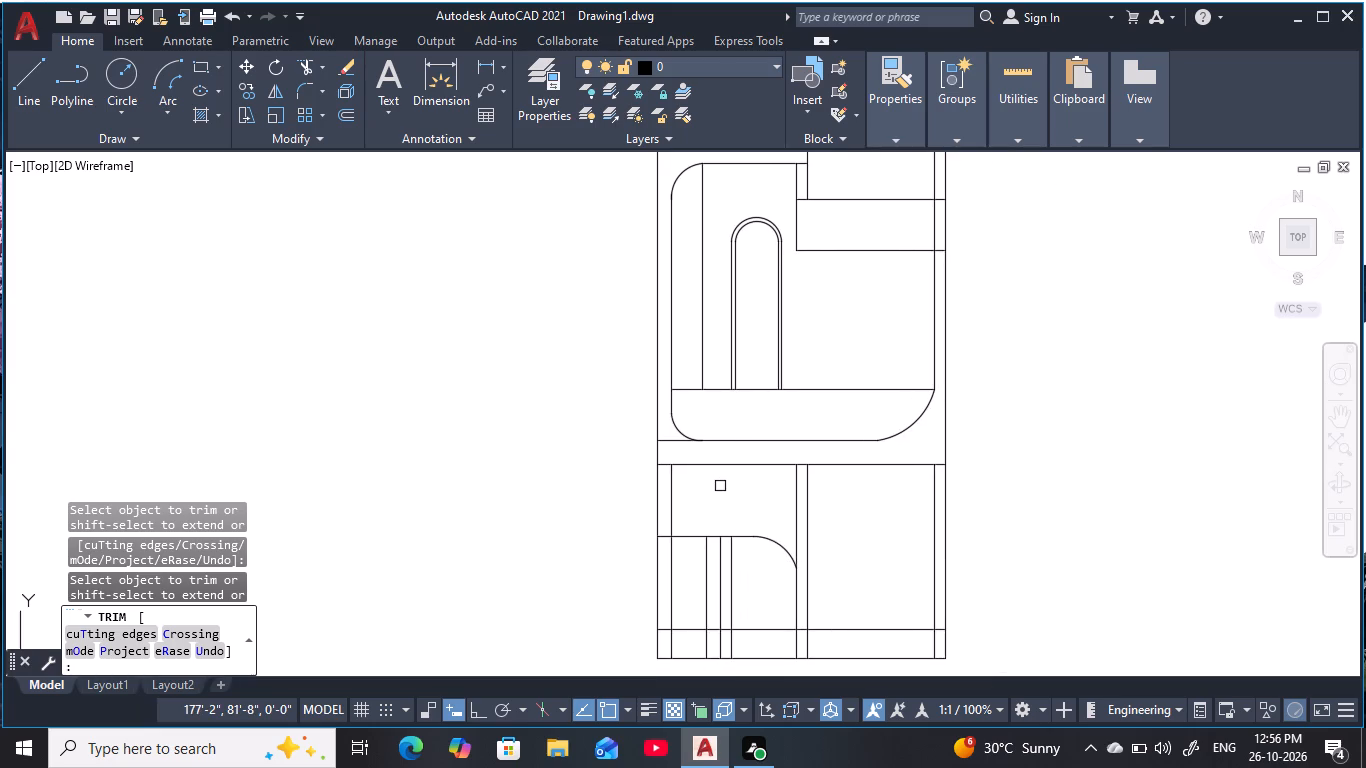
key(Escape)
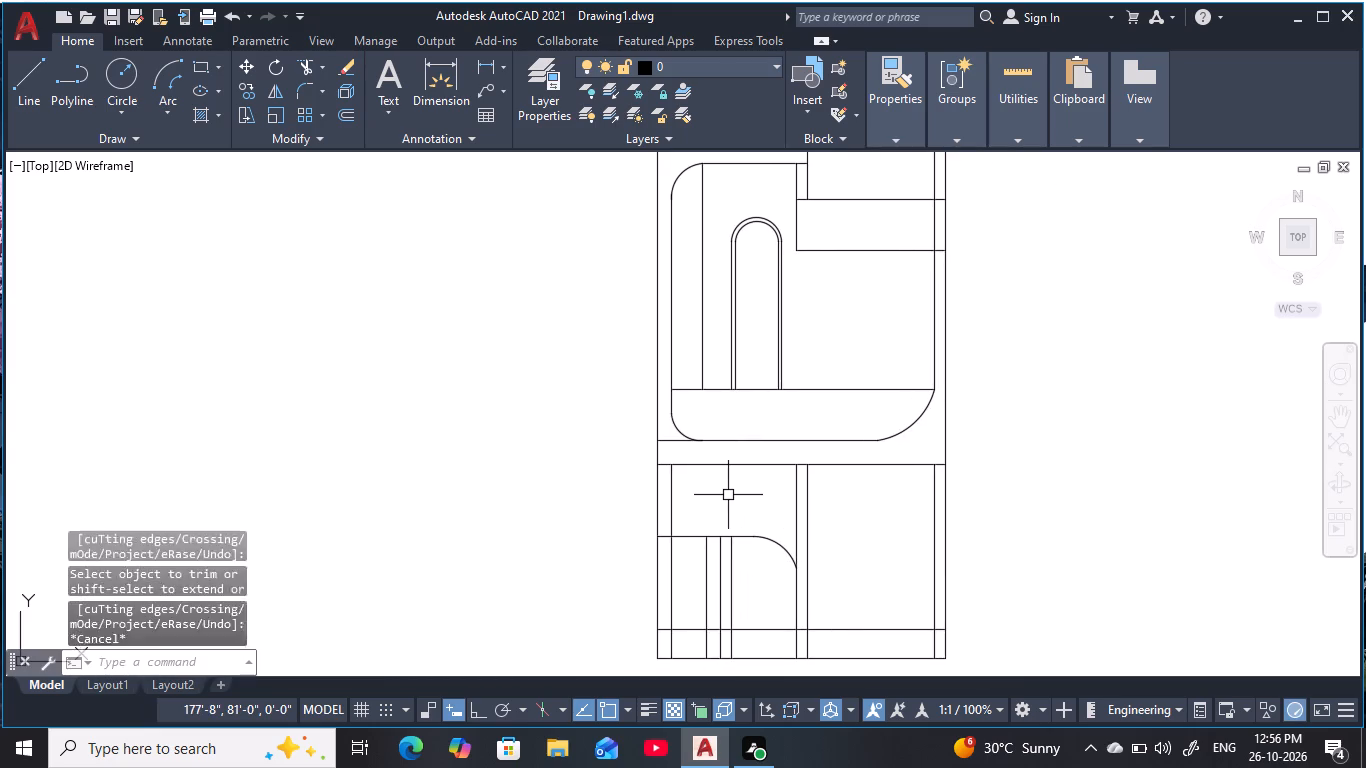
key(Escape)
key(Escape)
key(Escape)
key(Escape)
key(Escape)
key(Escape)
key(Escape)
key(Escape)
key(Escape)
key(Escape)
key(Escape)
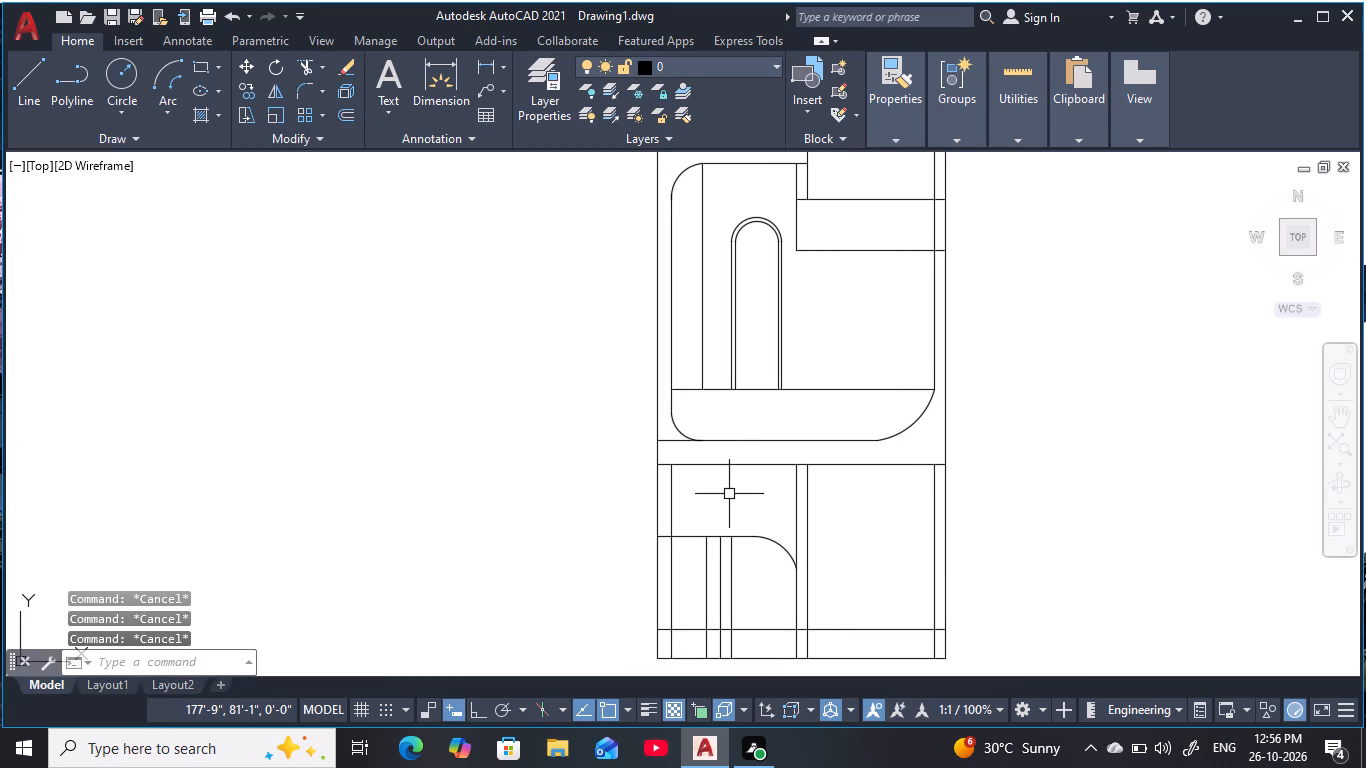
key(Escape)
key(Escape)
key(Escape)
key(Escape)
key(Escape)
Draw a three-point arc from the ground floor's left inner wall line, through the horizontal line under the floor band, to the horizontal line below.
scroll(712, 513, up, 1)
middle_drag(712, 513, 683, 474)
key(Escape)
key(Escape)
key(Escape)
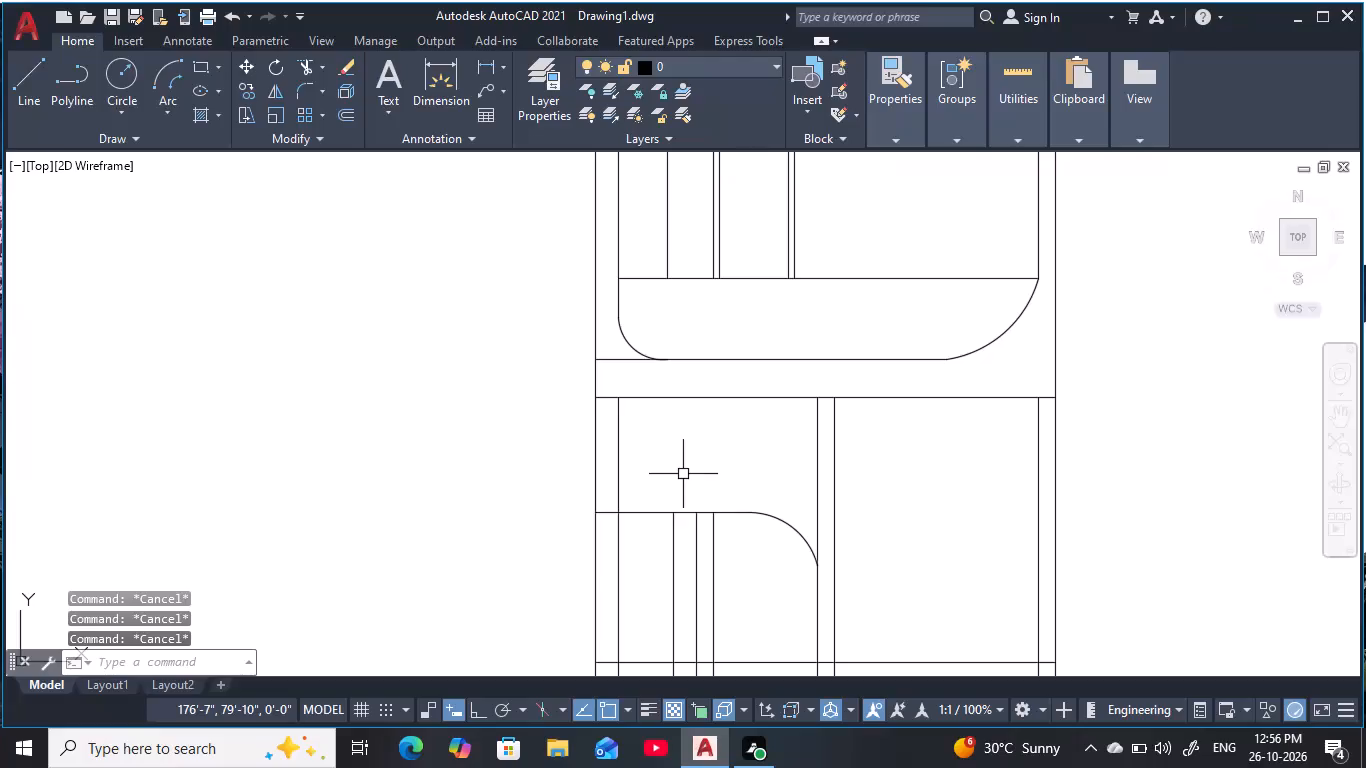
text(arc)
key(space)
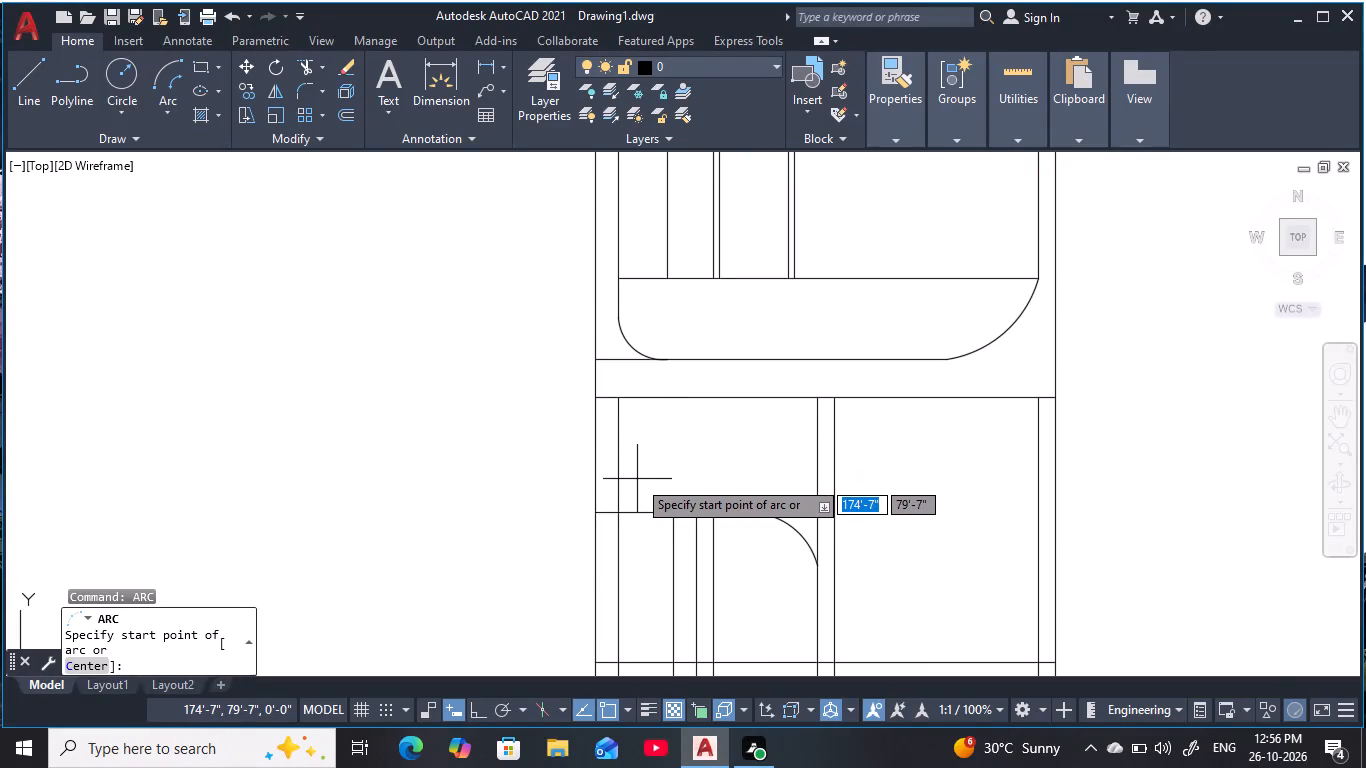
click(621, 456)
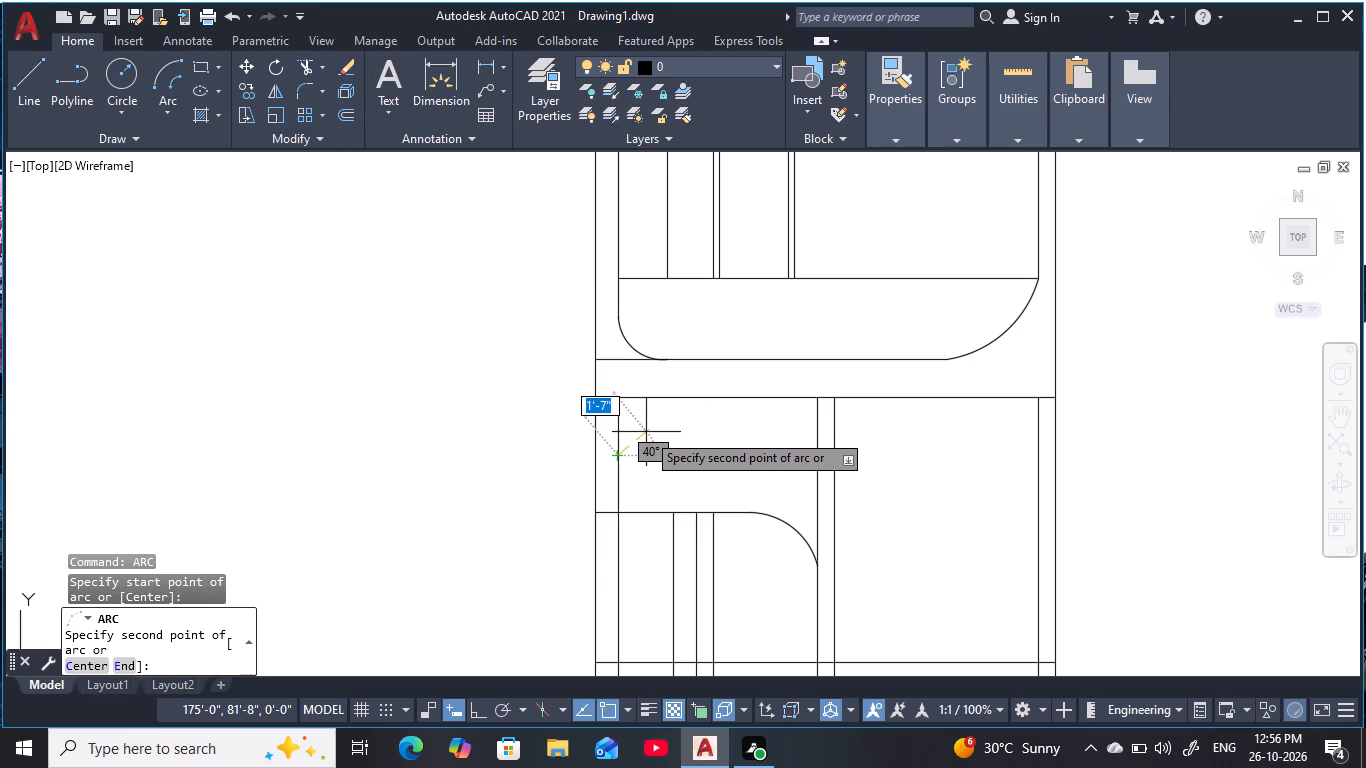
click(687, 394)
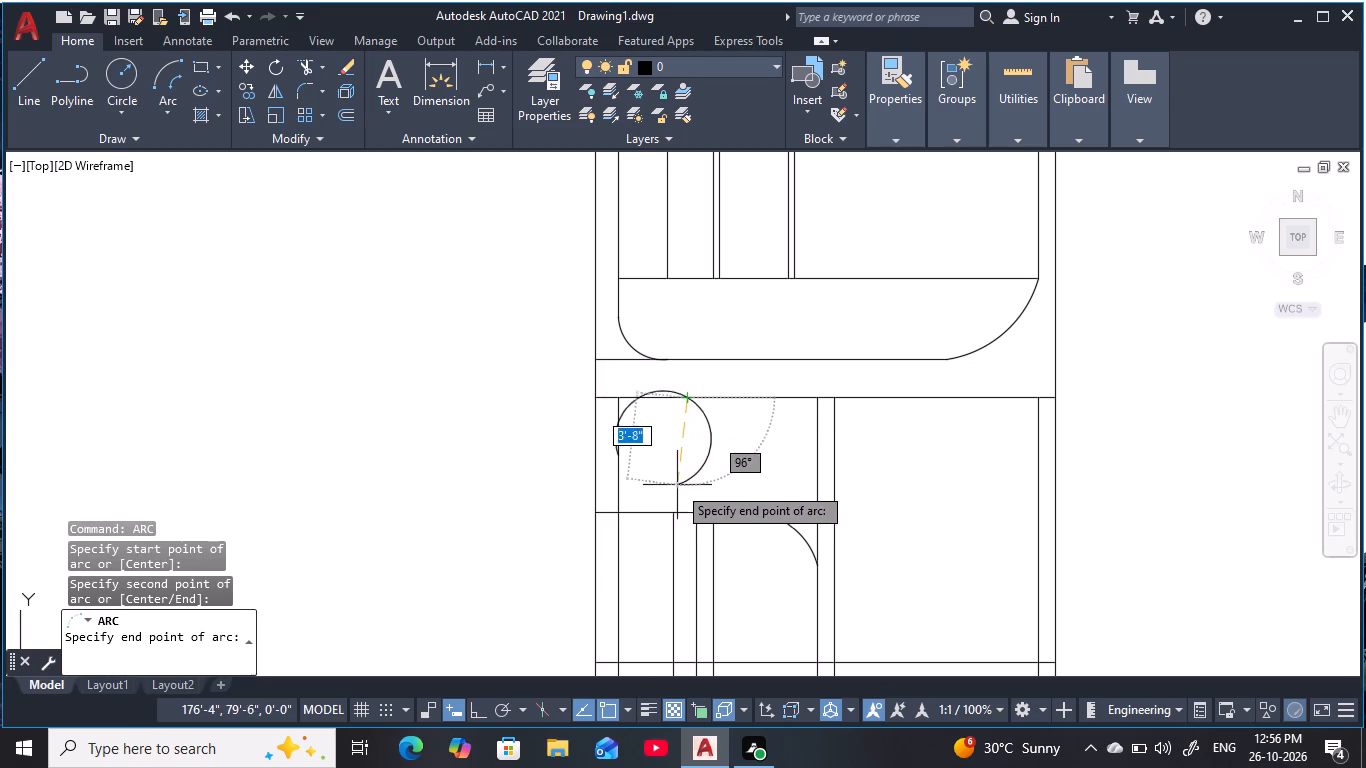
click(642, 522)
key(Escape)
key(Escape)
key(Escape)
Trim the new ground-floor arc's right side, keeping the curve at the upper-left corner.
middle_drag(663, 465, 672, 434)
key(t)
key(r)
key(space)
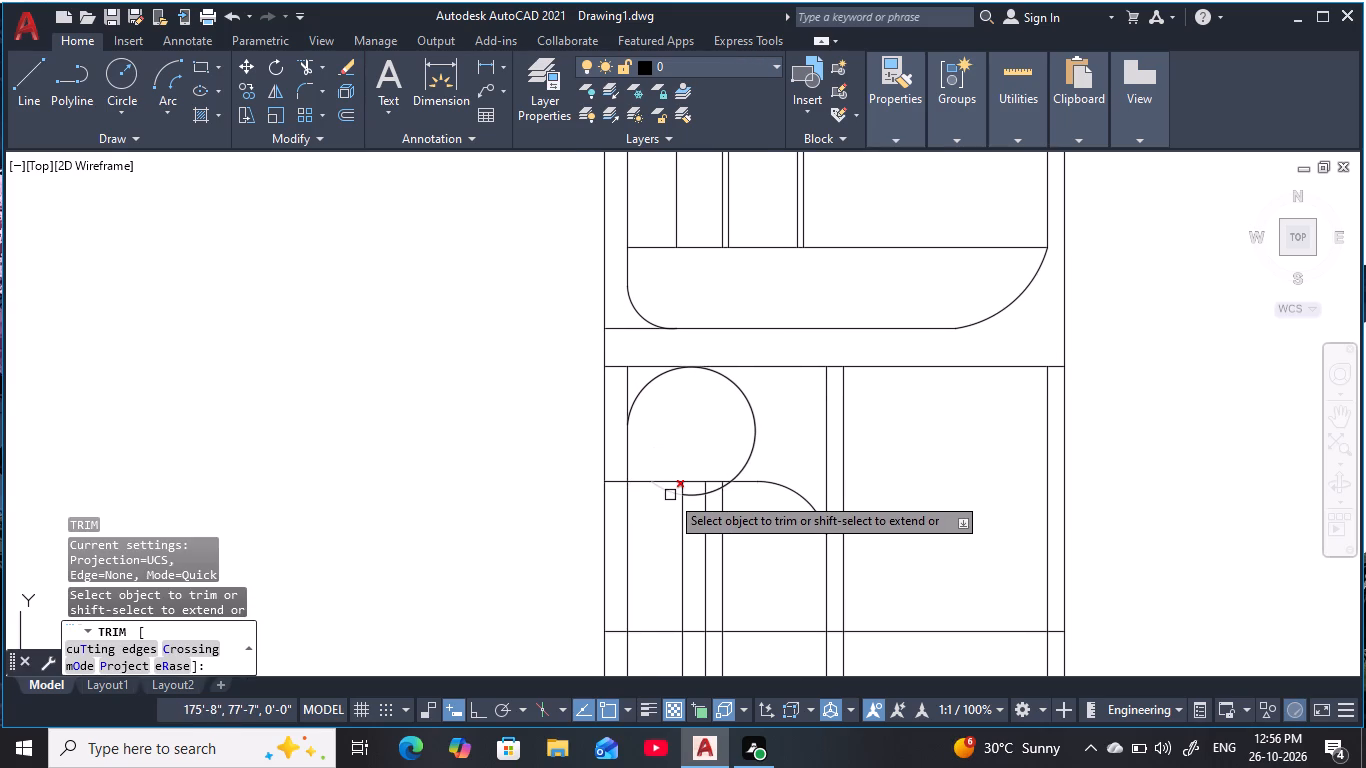
click(737, 386)
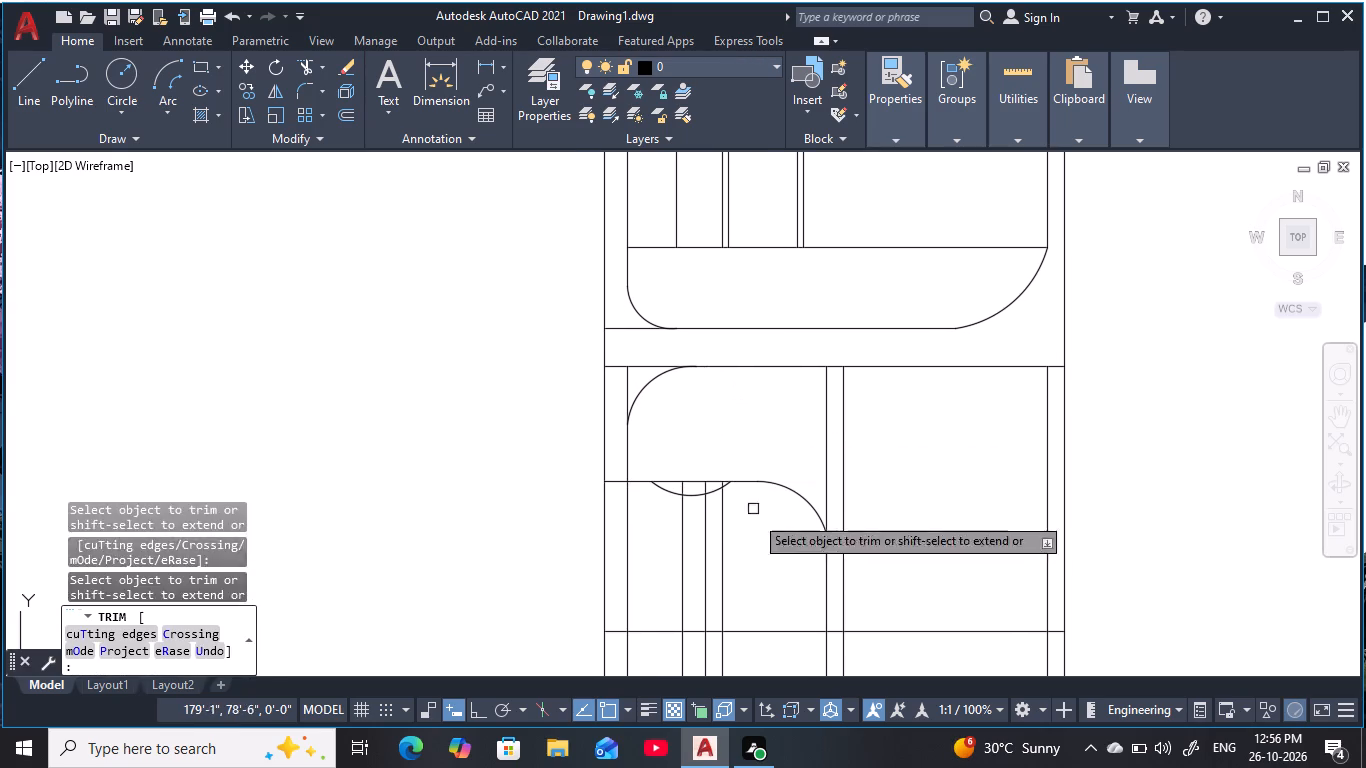
key(Escape)
key(Escape)
key(Escape)
Erase the leftover arc piece hanging below the ground floor's lower horizontal line.
click(716, 490)
text(e)
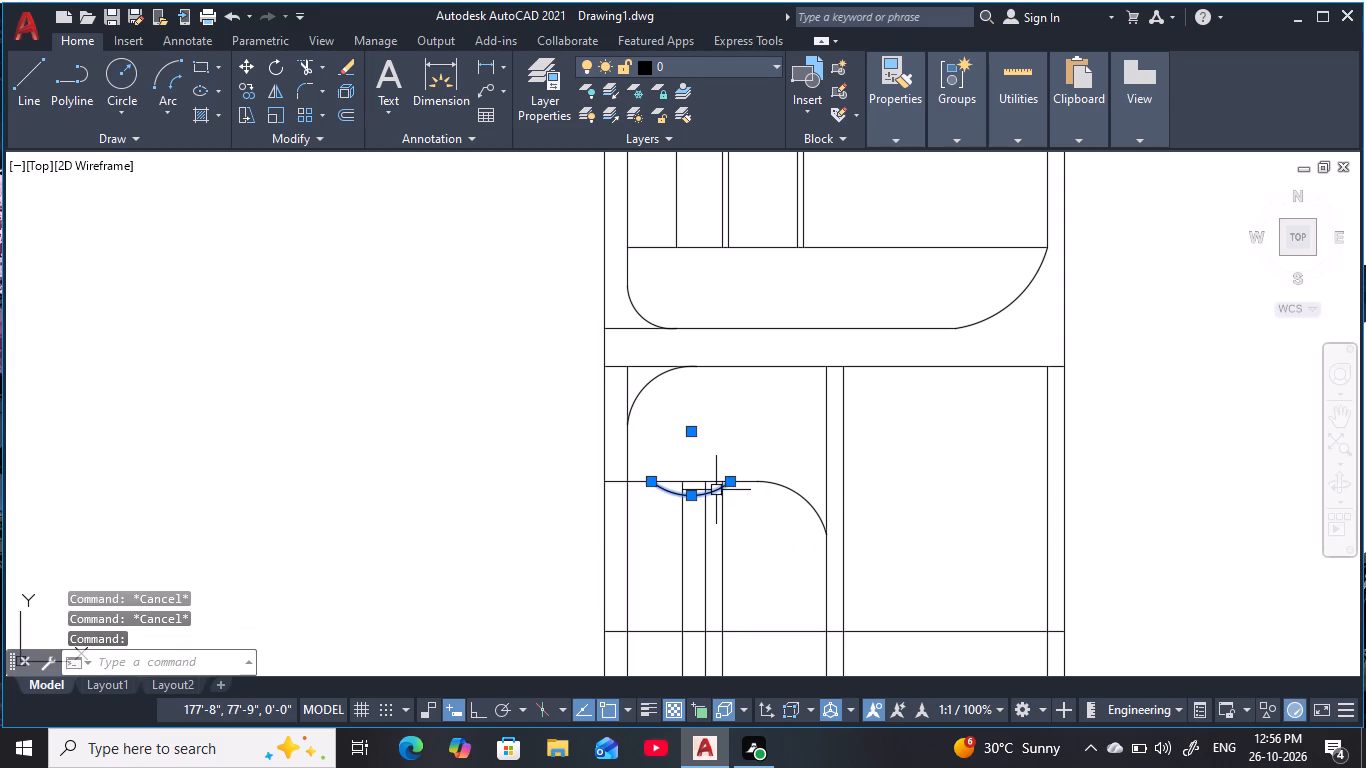
key(space)
key(Escape)
key(Escape)
key(Escape)
key(Escape)
key(Escape)
key(Escape)
key(Escape)
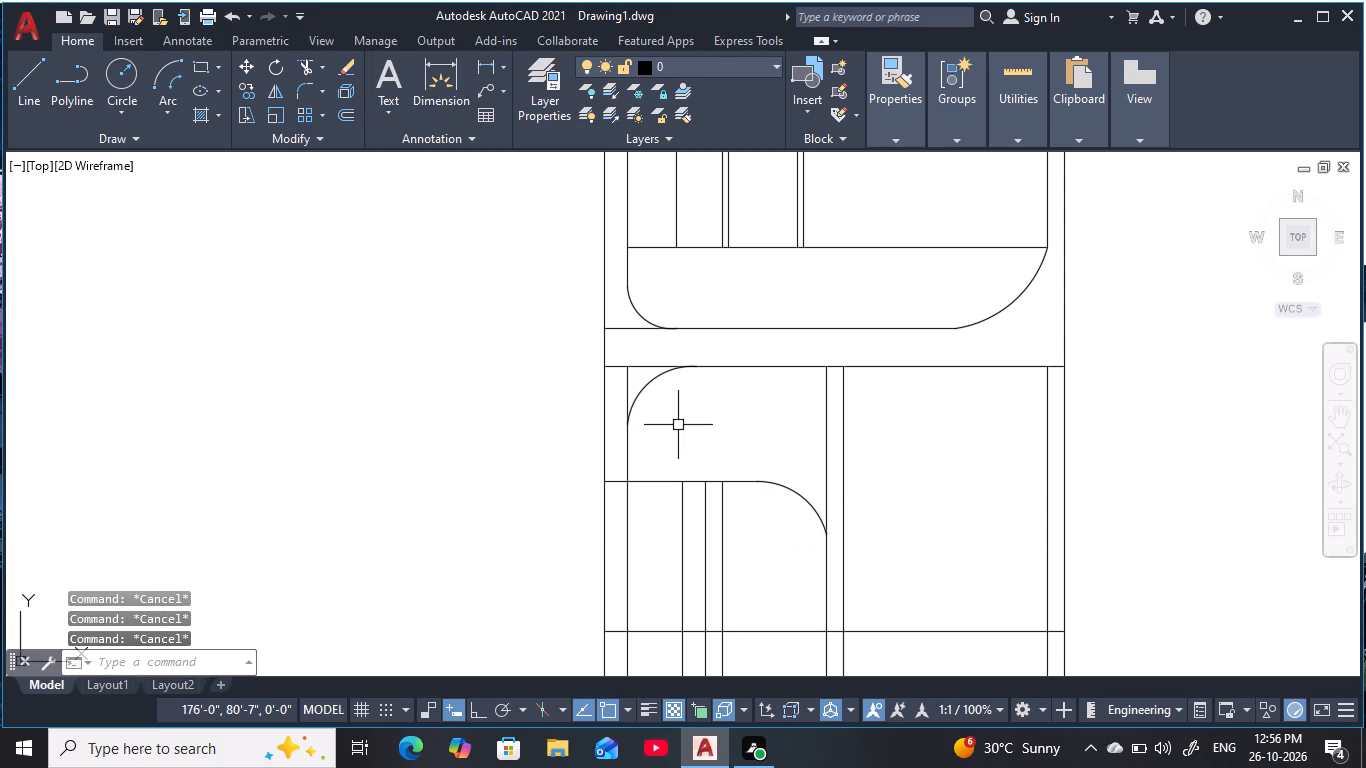
Trim the horizontal and vertical line pieces lying outside the curve at the ground floor's upper-left corner.
text(tr)
key(space)
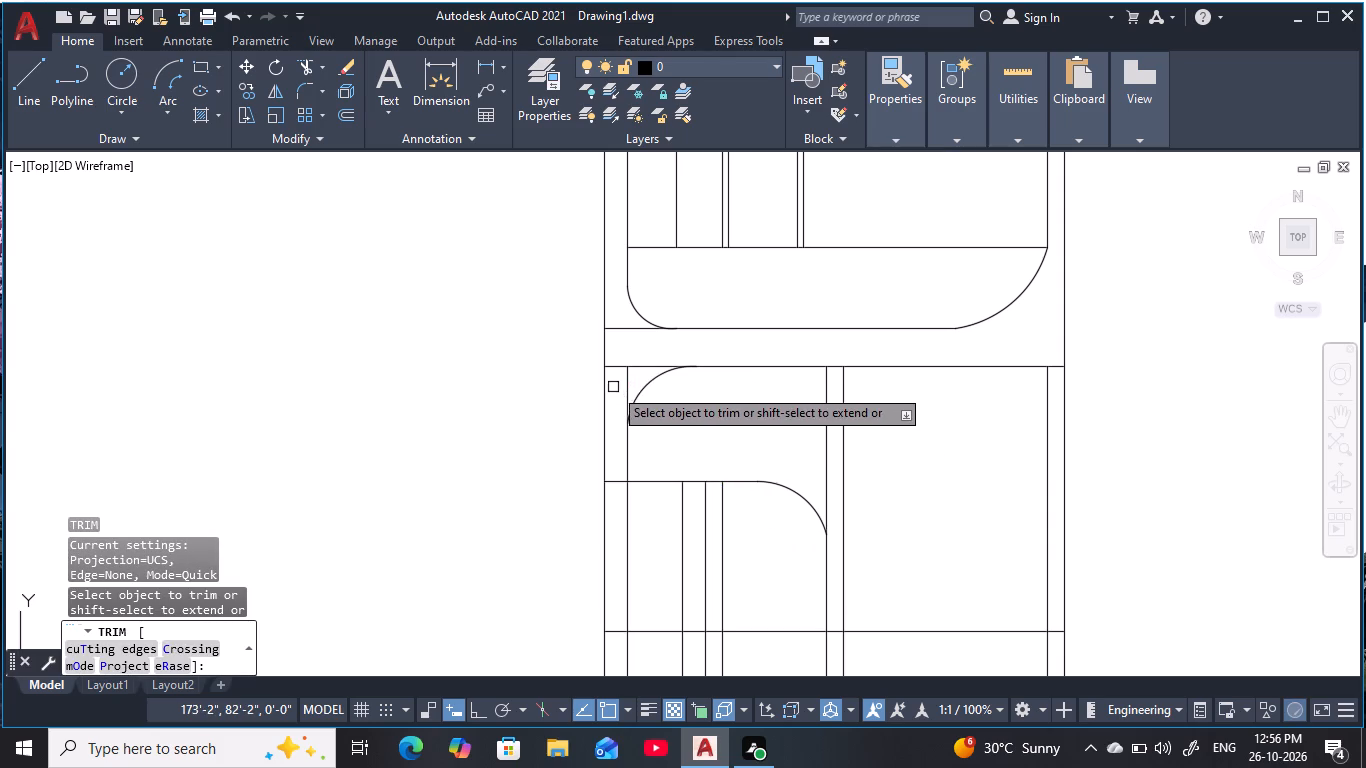
click(613, 365)
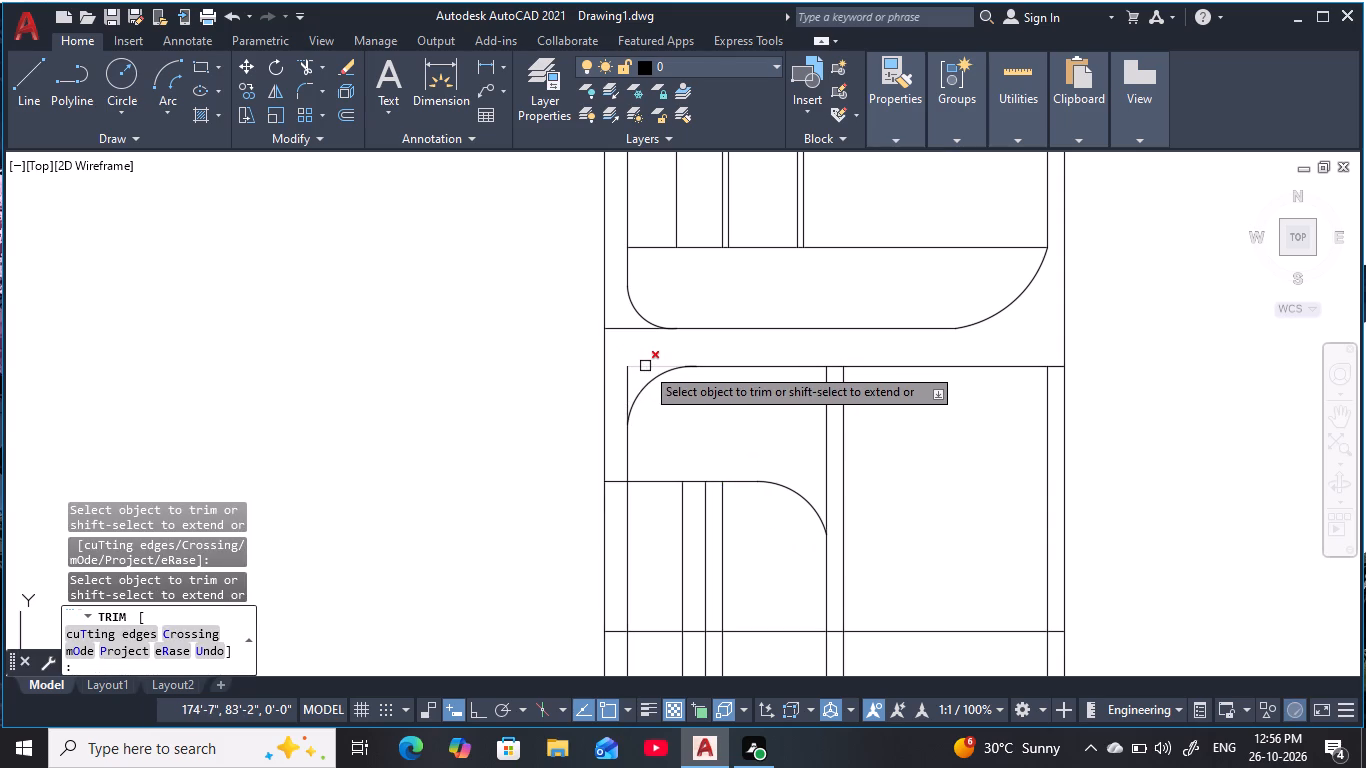
click(646, 366)
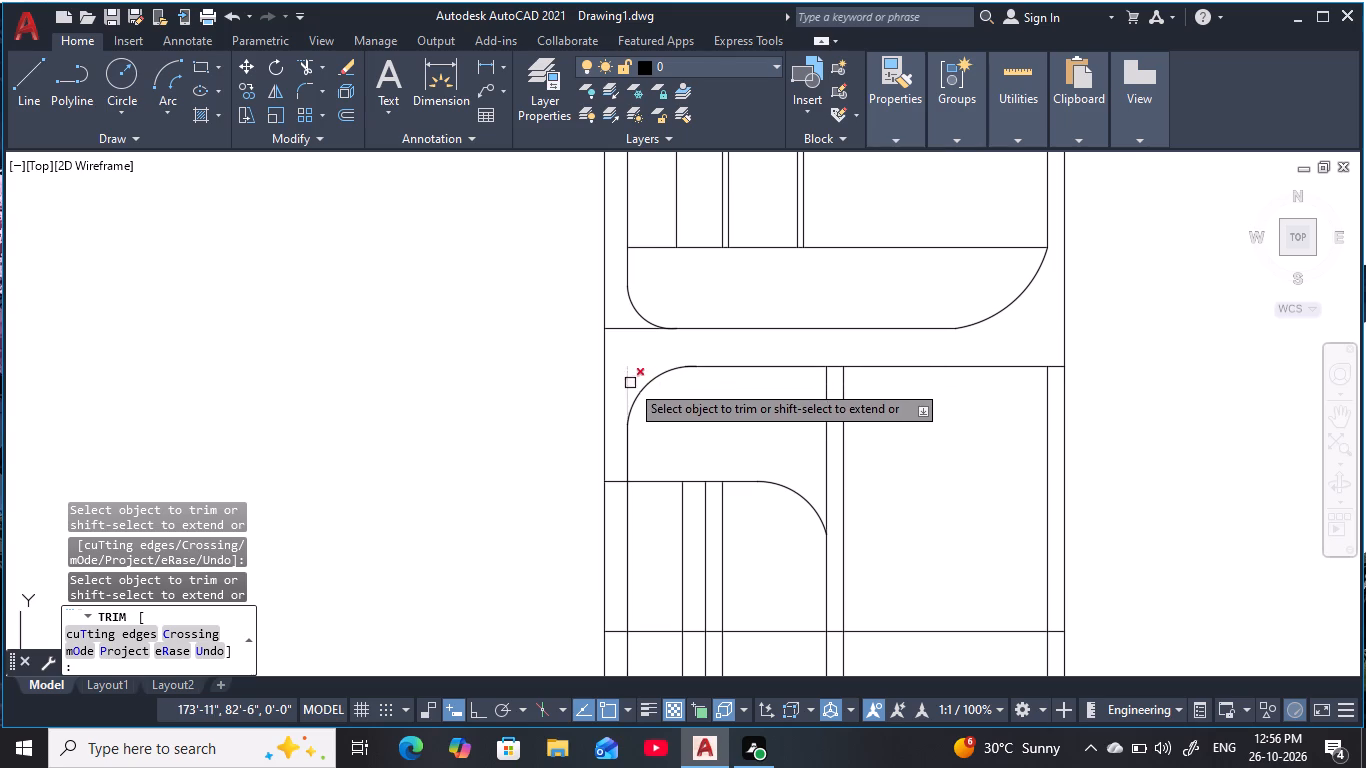
click(630, 383)
Trim the thin sliver of the ground-floor corner arc that bulges above the horizontal line under the floor band.
scroll(774, 416, down, 1)
middle_drag(774, 416, 715, 426)
scroll(669, 397, up, 4)
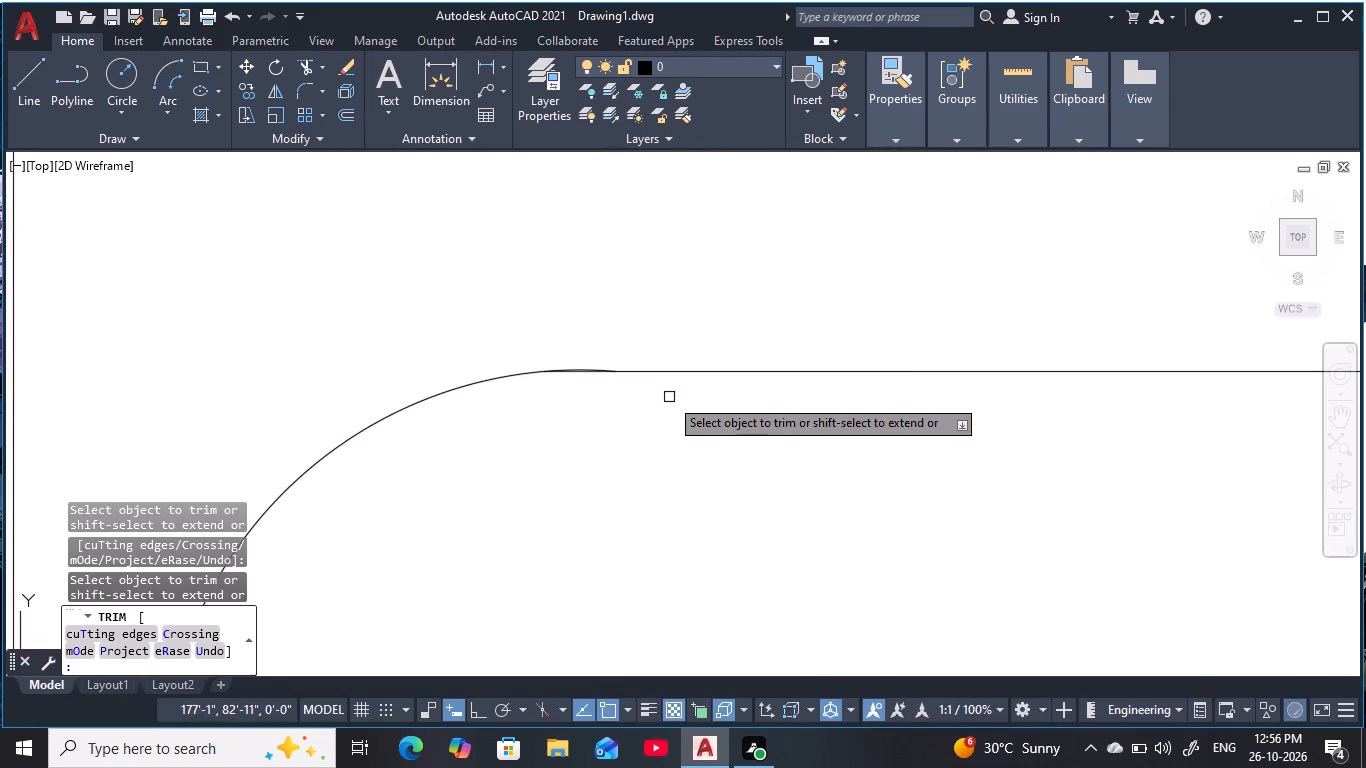
scroll(669, 397, up, 4)
middle_drag(478, 343, 606, 370)
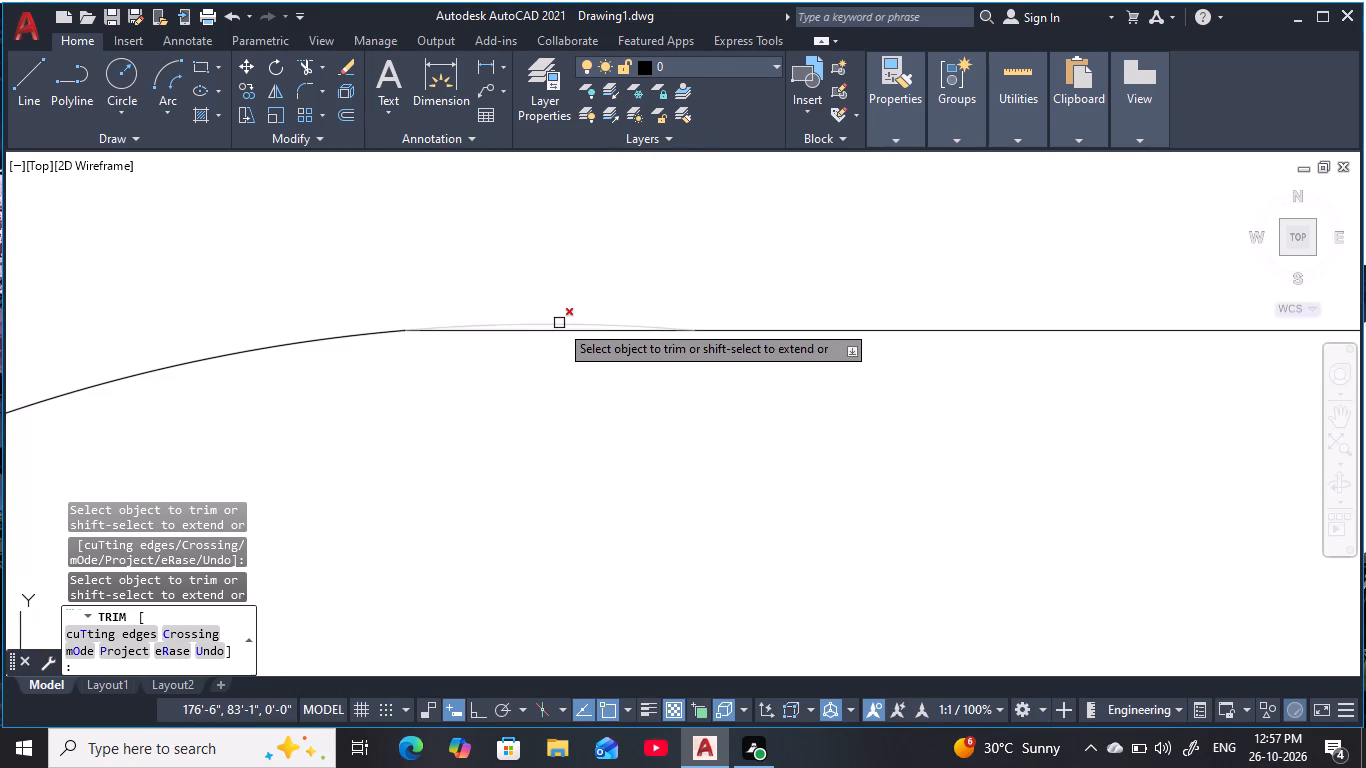
click(559, 323)
scroll(465, 451, down, 4)
middle_drag(467, 451, 825, 352)
scroll(645, 572, down, 5)
middle_drag(645, 570, 641, 557)
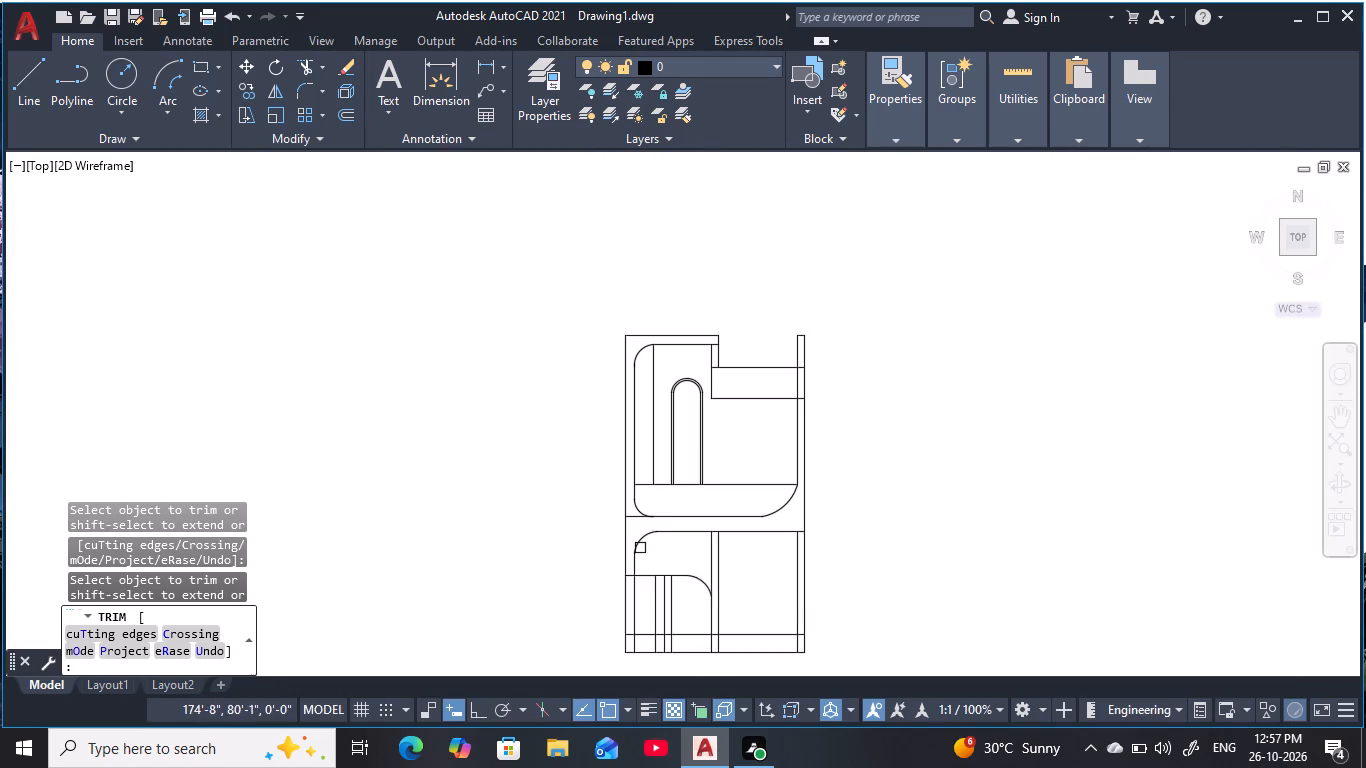
middle_drag(750, 571, 734, 515)
key(Escape)
key(Escape)
middle_drag(743, 547, 738, 524)
key(Escape)
key(Escape)
key(Escape)
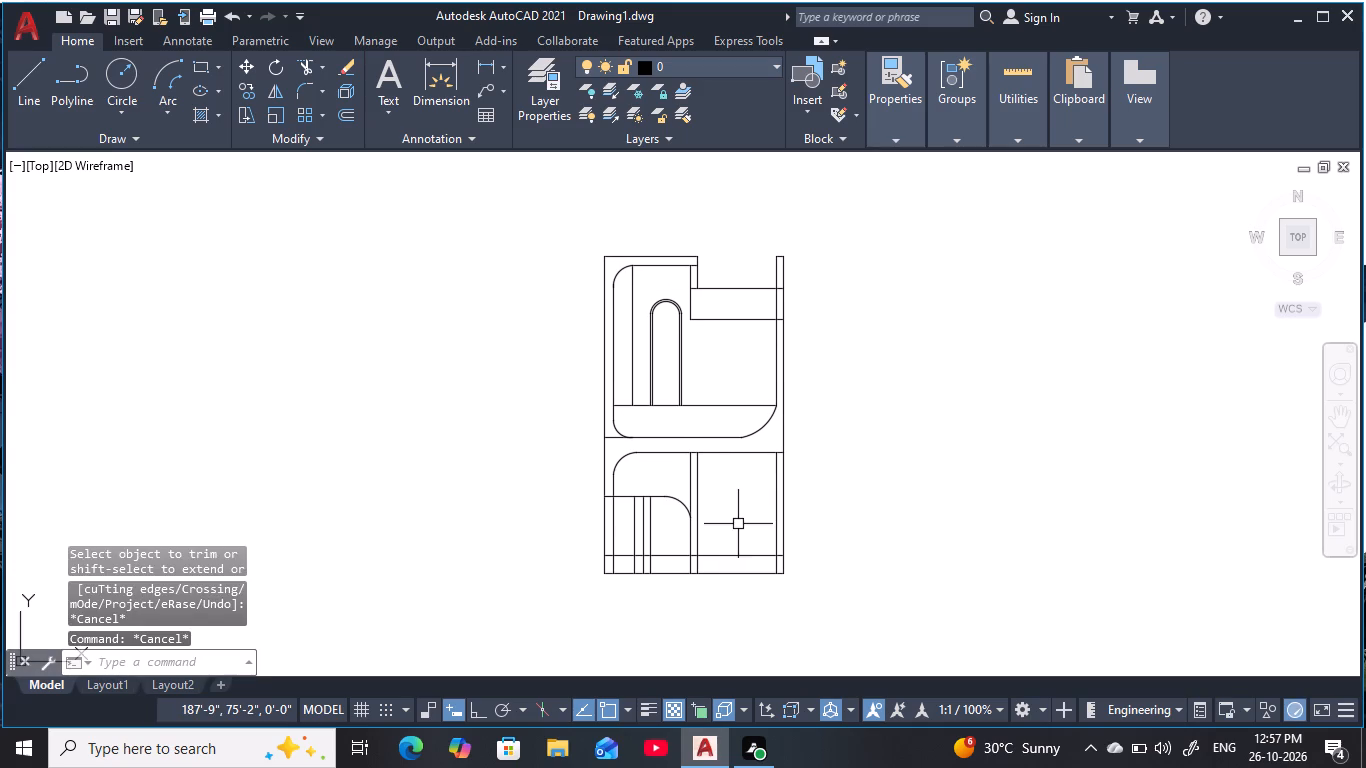
key(Escape)
key(Escape)
key(Escape)
key(Escape)
key(Escape)
key(Escape)
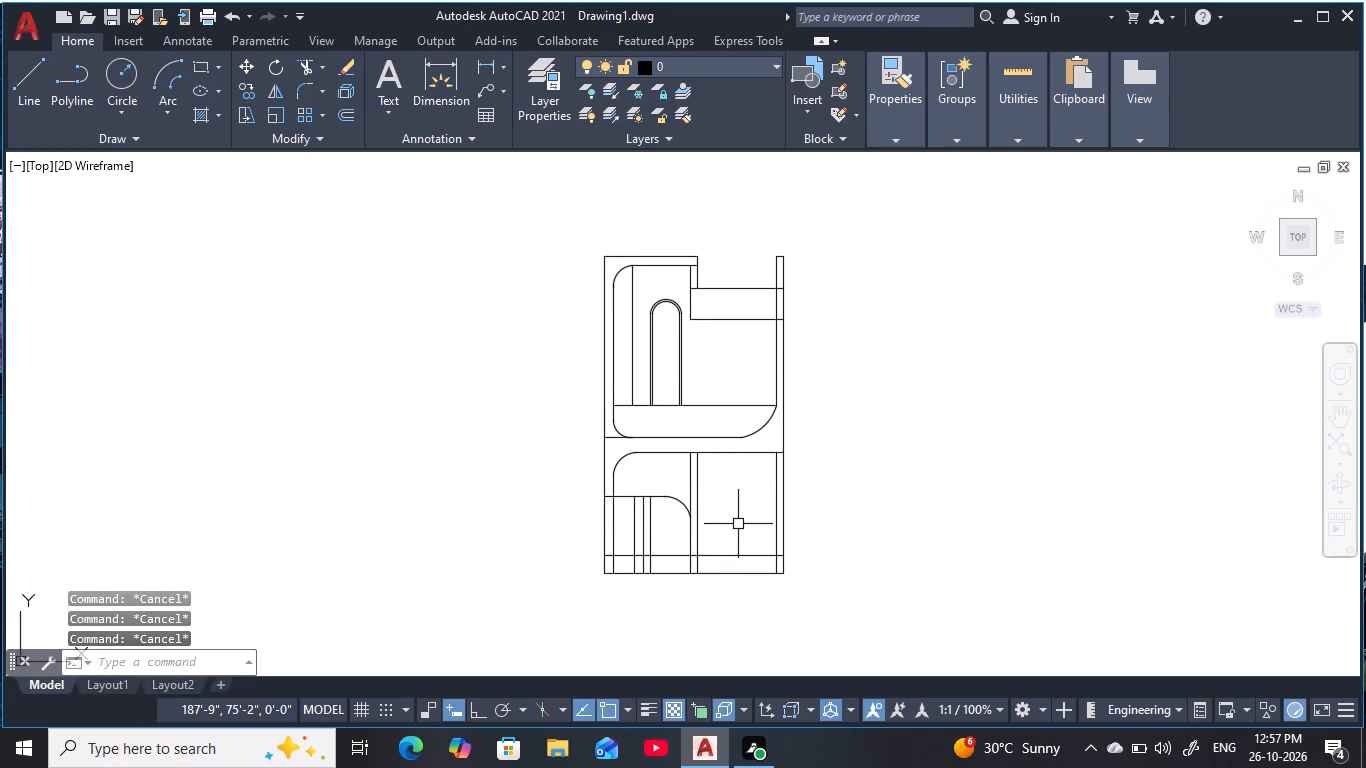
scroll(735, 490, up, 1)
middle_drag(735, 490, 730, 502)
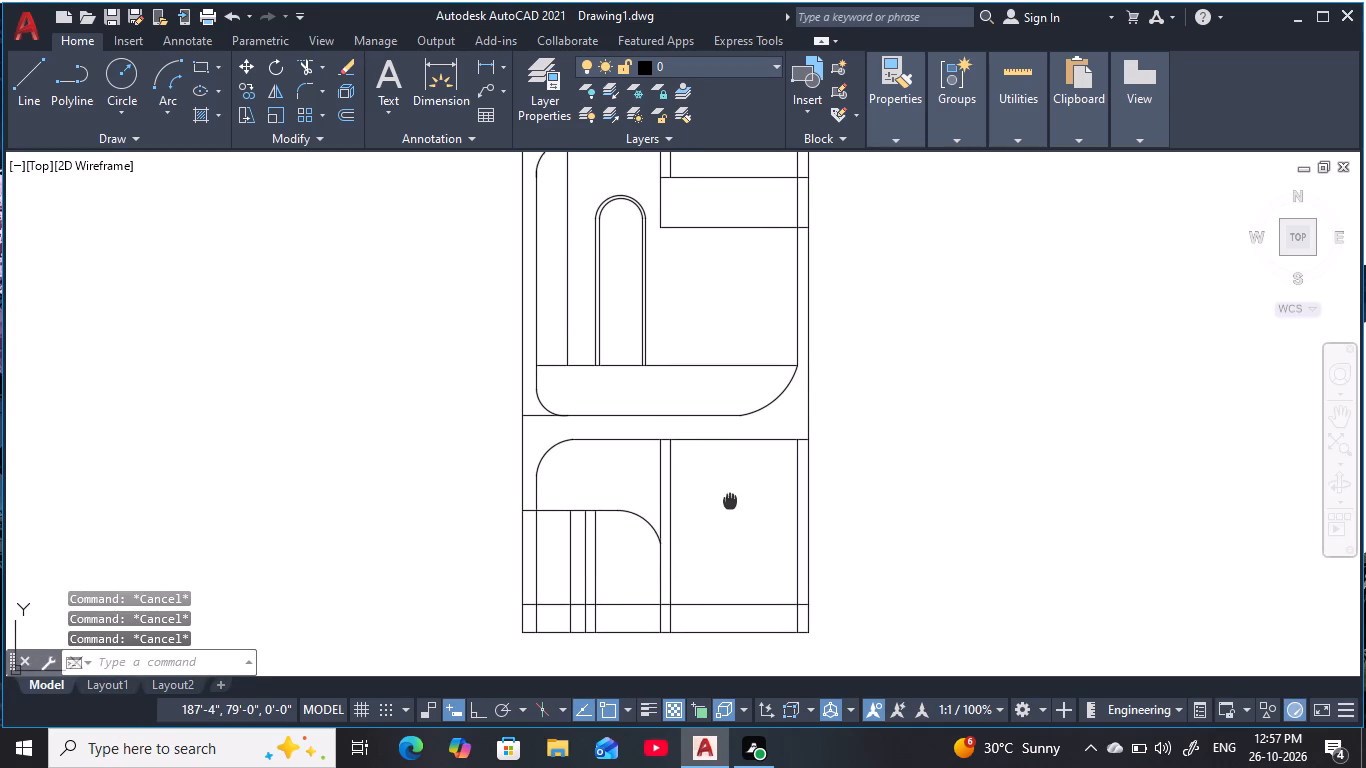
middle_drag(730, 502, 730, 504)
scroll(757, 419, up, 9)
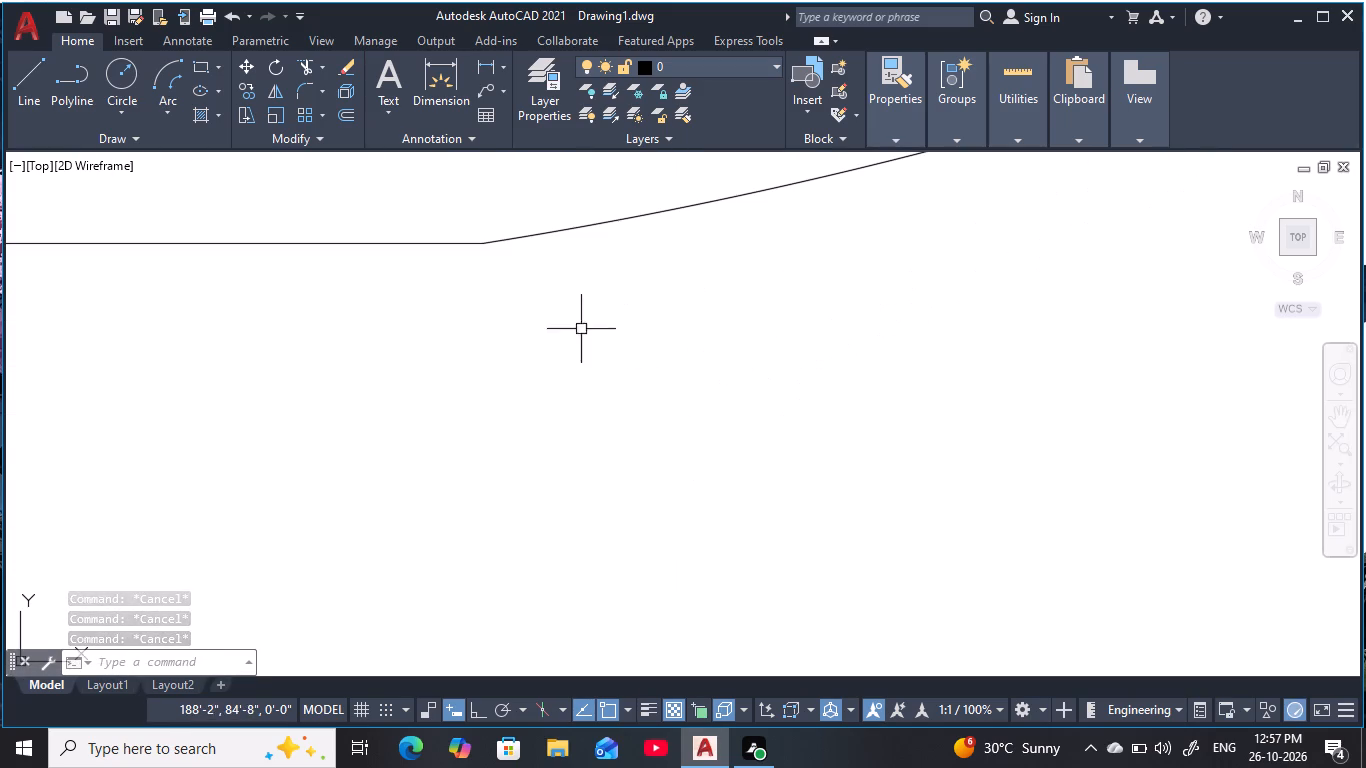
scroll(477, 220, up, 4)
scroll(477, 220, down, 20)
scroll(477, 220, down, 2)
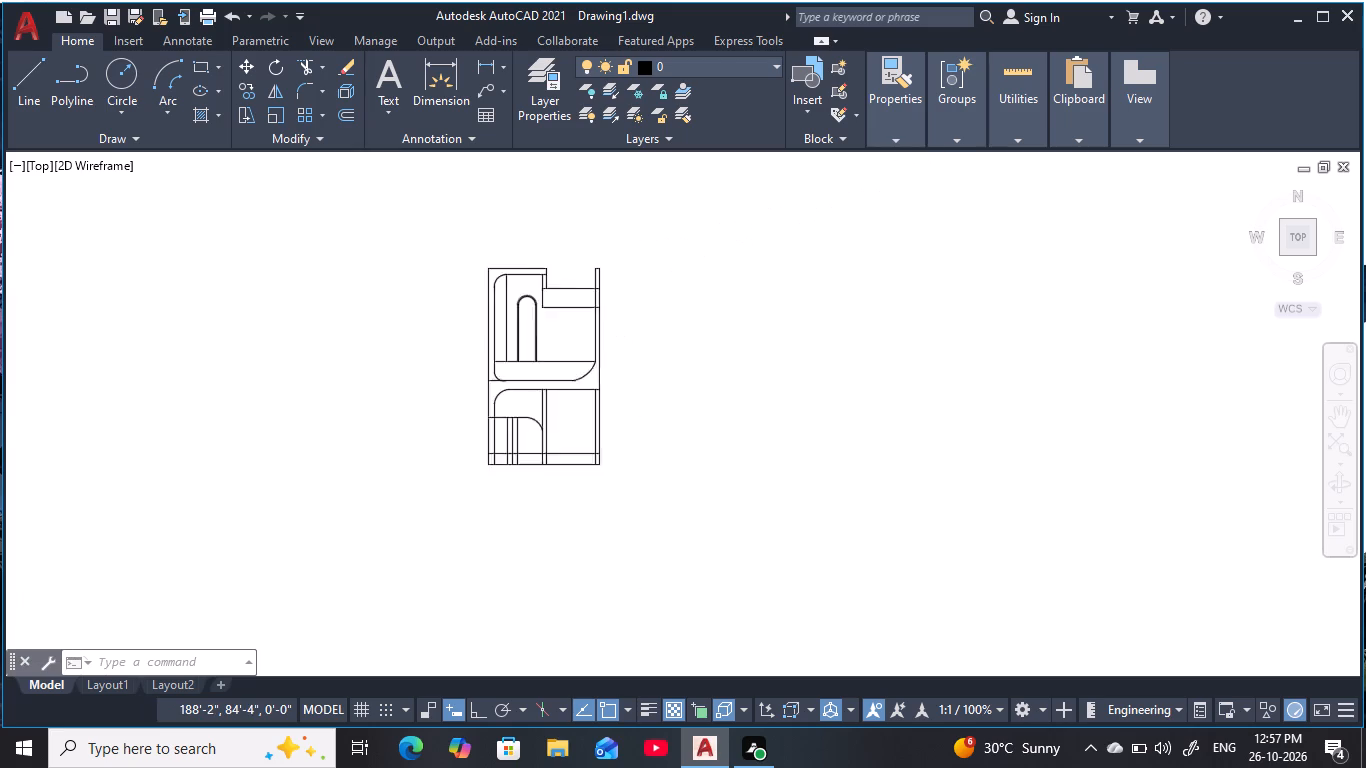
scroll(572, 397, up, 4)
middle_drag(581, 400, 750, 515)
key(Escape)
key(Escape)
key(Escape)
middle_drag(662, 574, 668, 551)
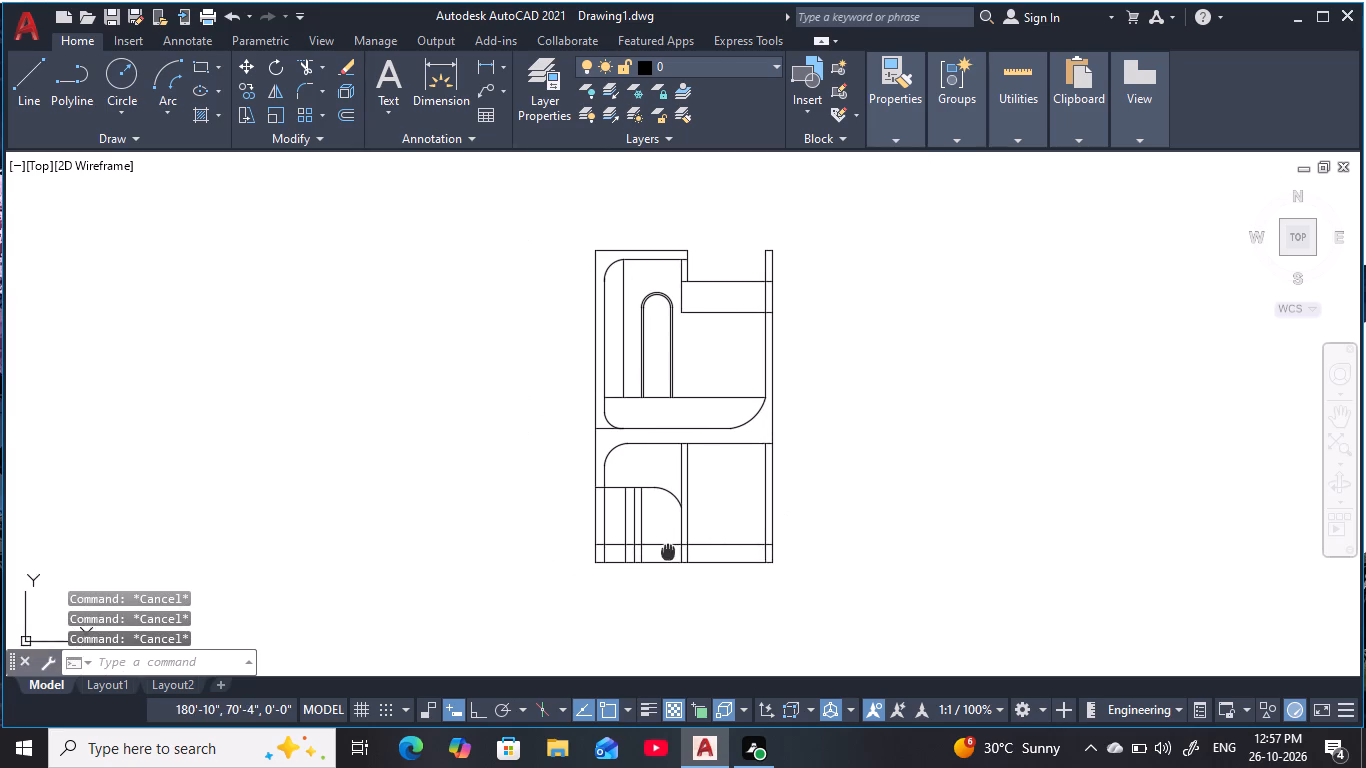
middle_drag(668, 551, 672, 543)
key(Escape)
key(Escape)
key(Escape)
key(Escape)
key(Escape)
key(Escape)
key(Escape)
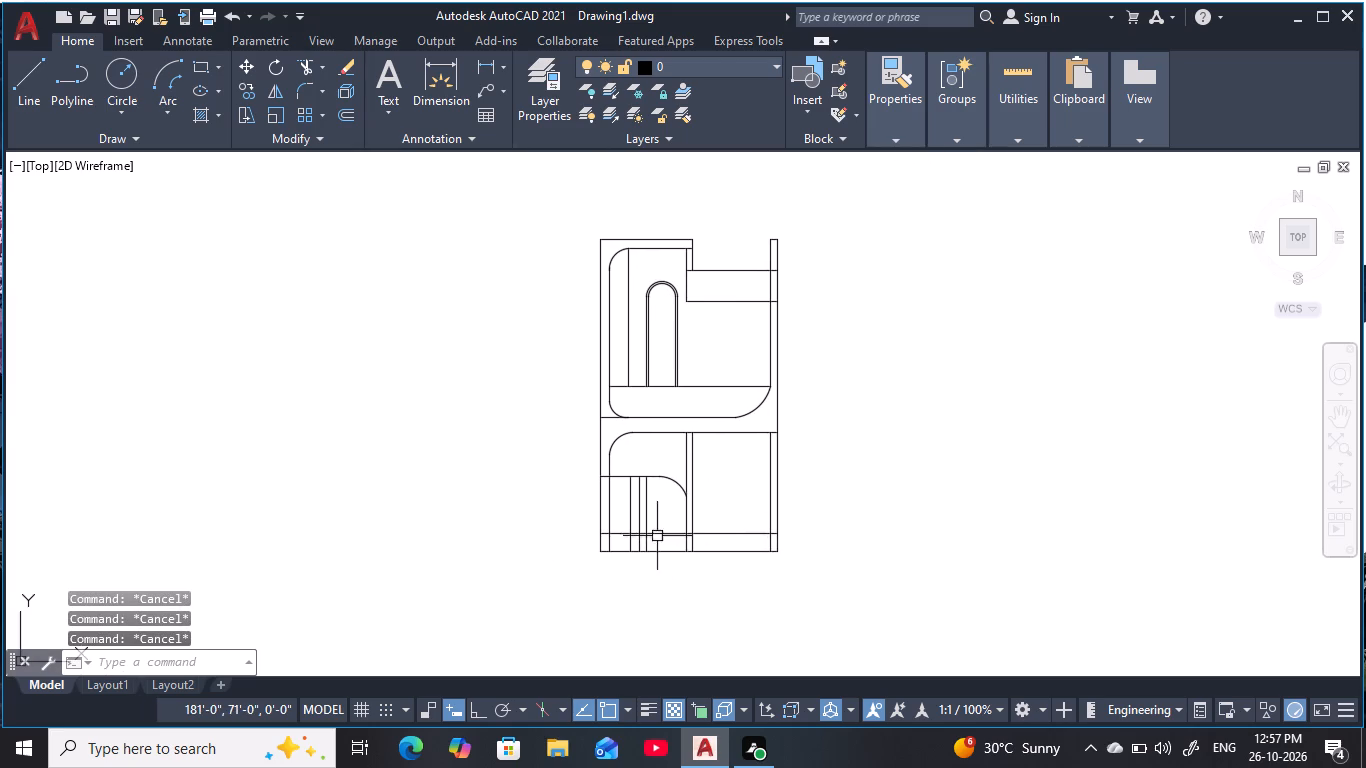
Erase the three closely spaced vertical lines inside the ground floor's curved-corner opening.
middle_drag(654, 518, 715, 480)
click(719, 480)
click(680, 481)
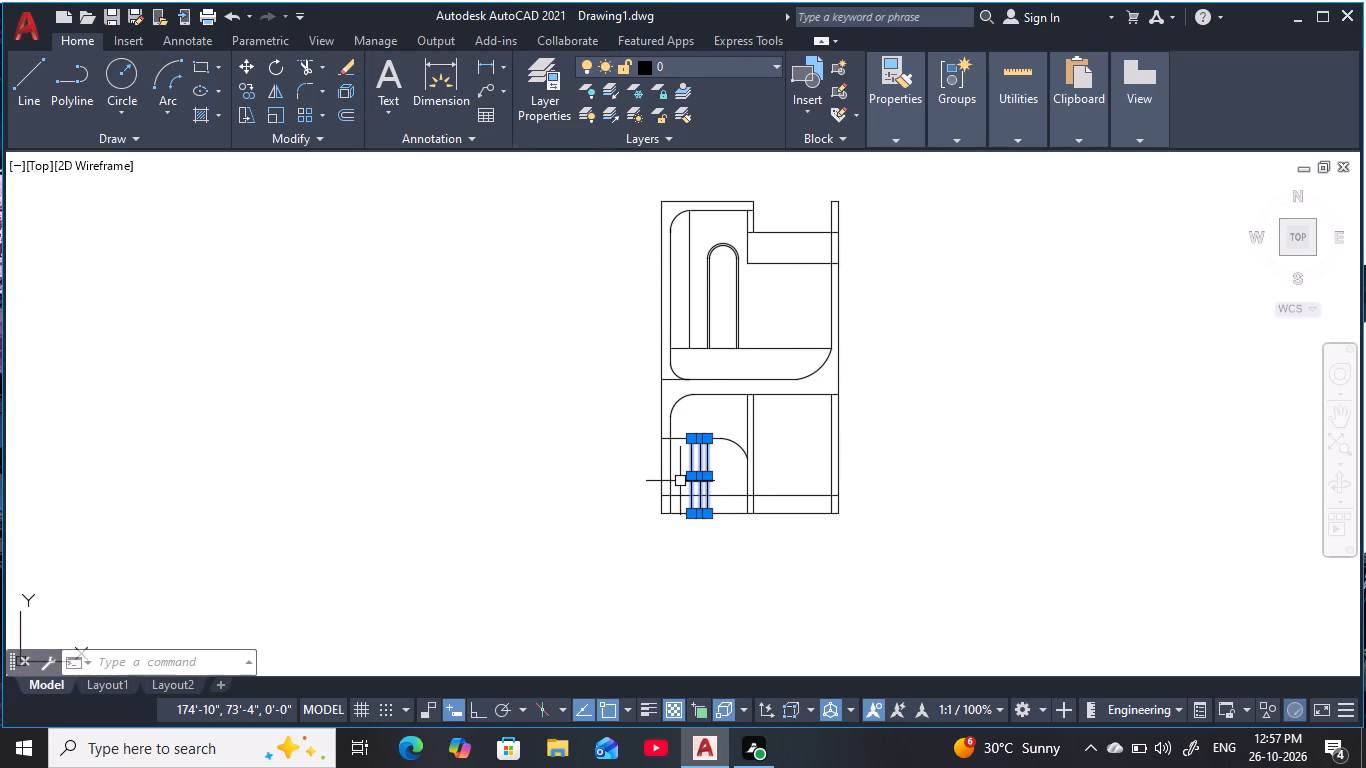
text(e)
key(space)
key(Escape)
key(Escape)
key(Escape)
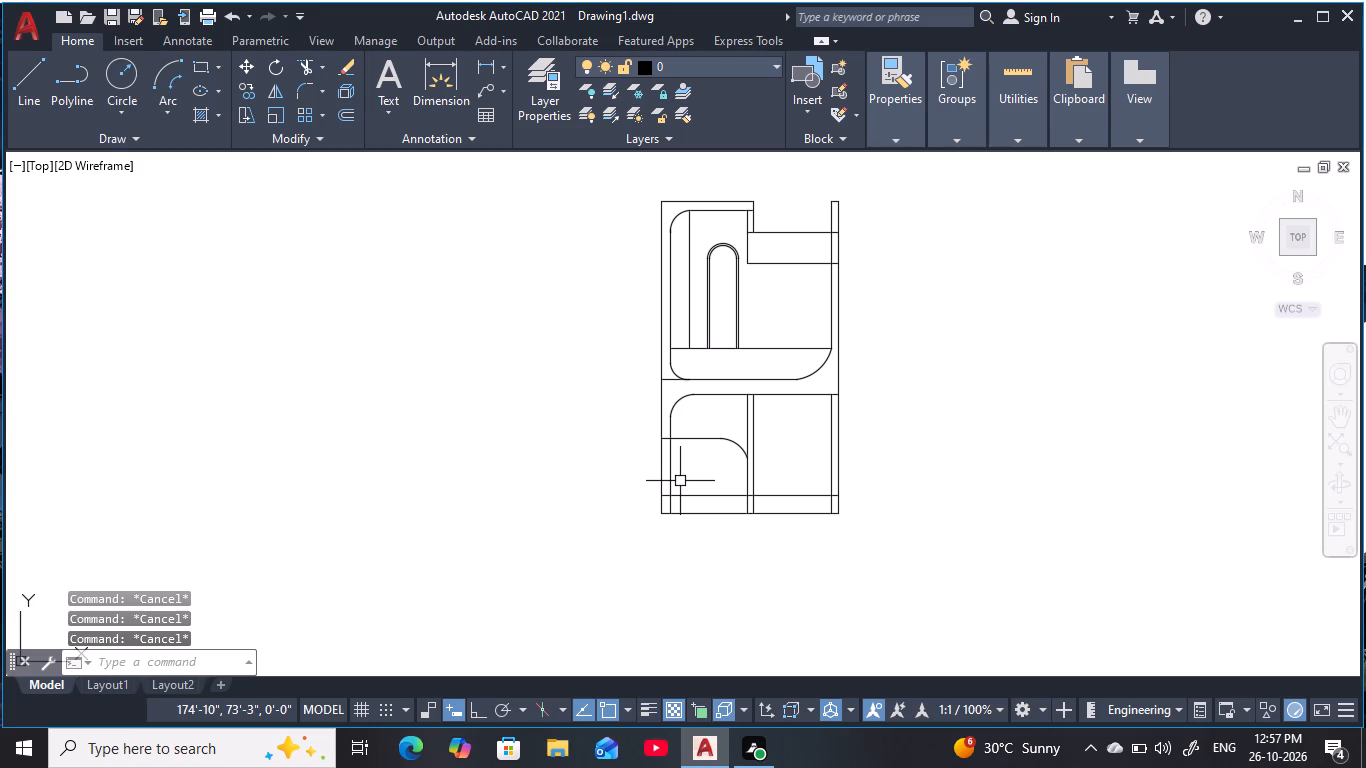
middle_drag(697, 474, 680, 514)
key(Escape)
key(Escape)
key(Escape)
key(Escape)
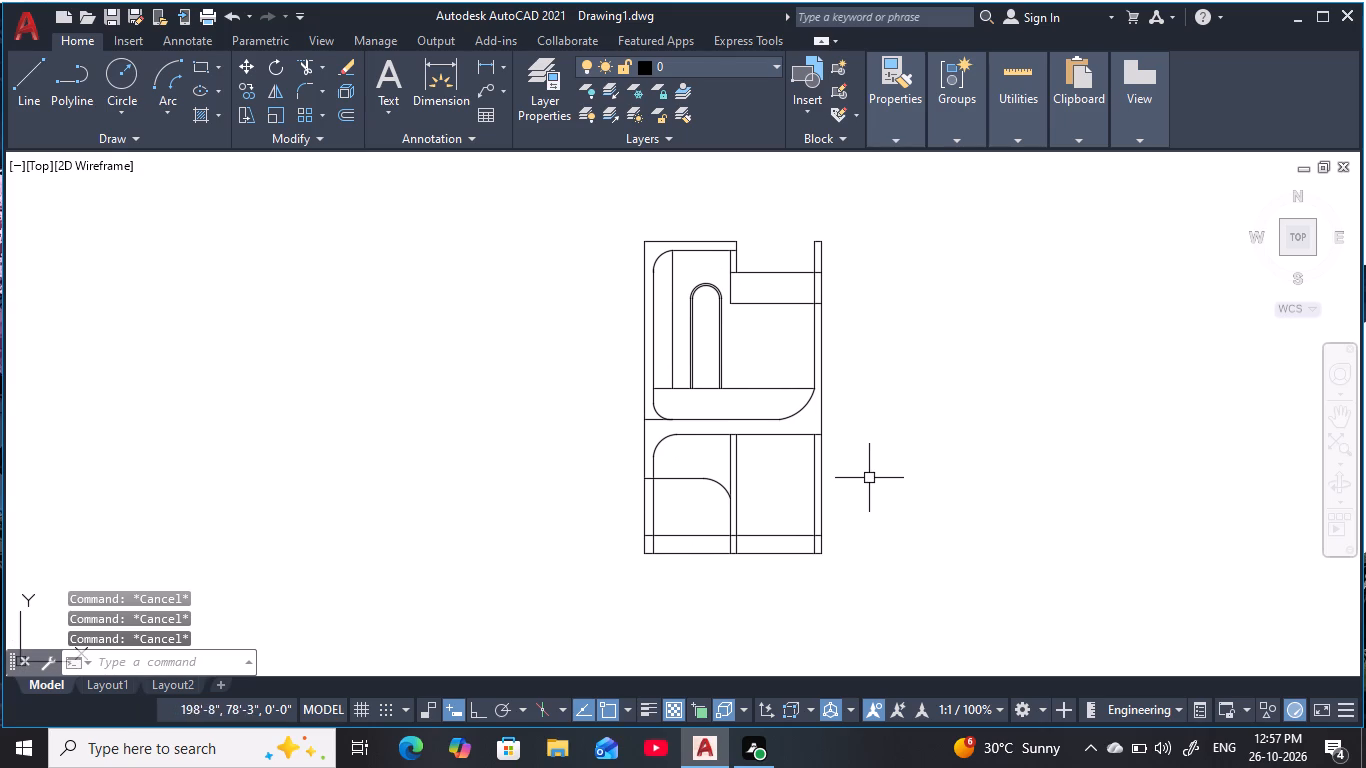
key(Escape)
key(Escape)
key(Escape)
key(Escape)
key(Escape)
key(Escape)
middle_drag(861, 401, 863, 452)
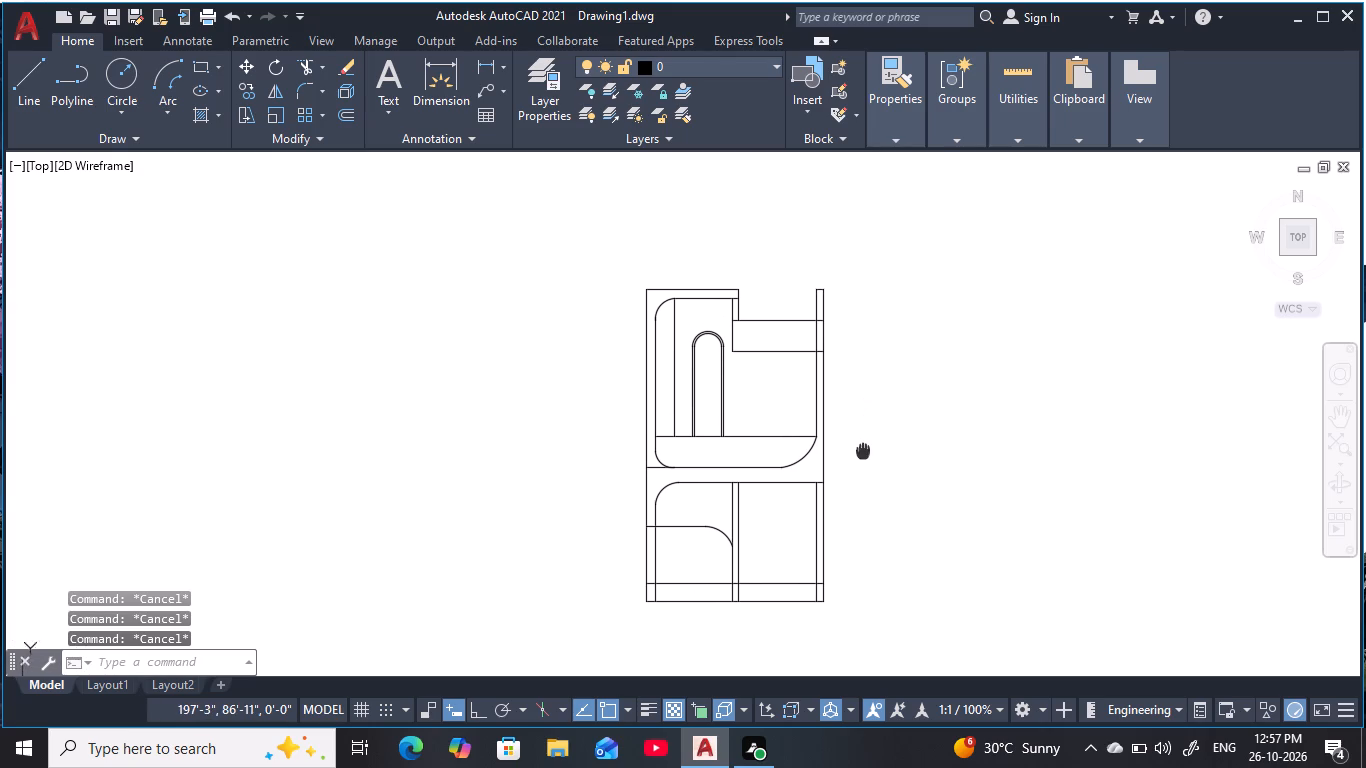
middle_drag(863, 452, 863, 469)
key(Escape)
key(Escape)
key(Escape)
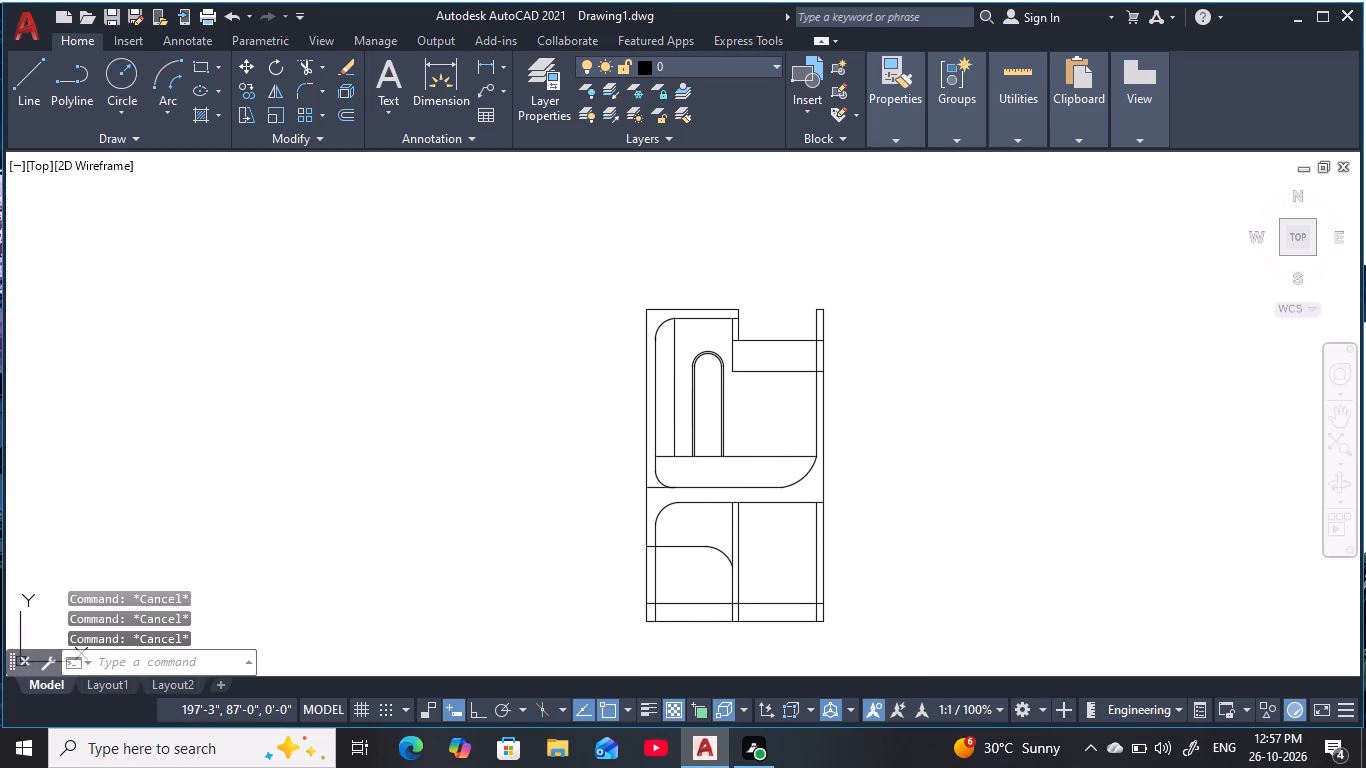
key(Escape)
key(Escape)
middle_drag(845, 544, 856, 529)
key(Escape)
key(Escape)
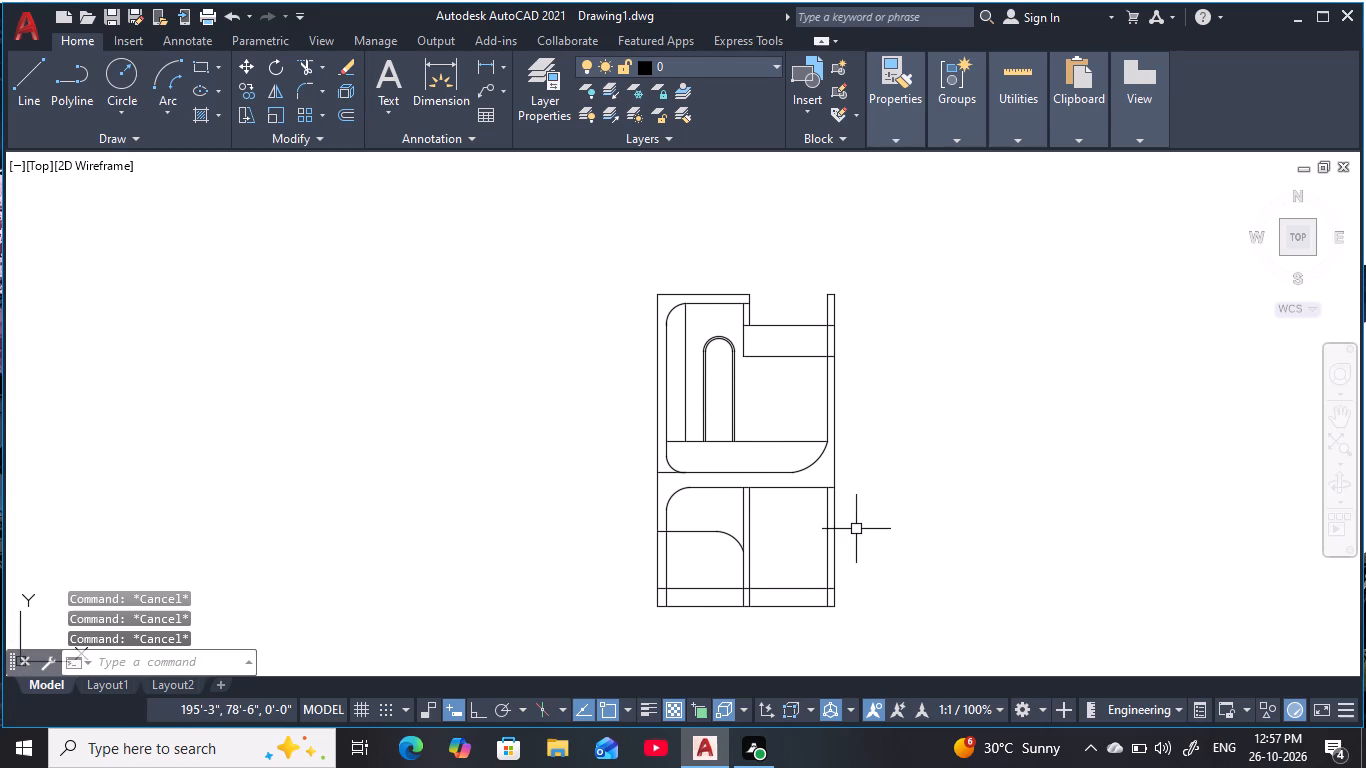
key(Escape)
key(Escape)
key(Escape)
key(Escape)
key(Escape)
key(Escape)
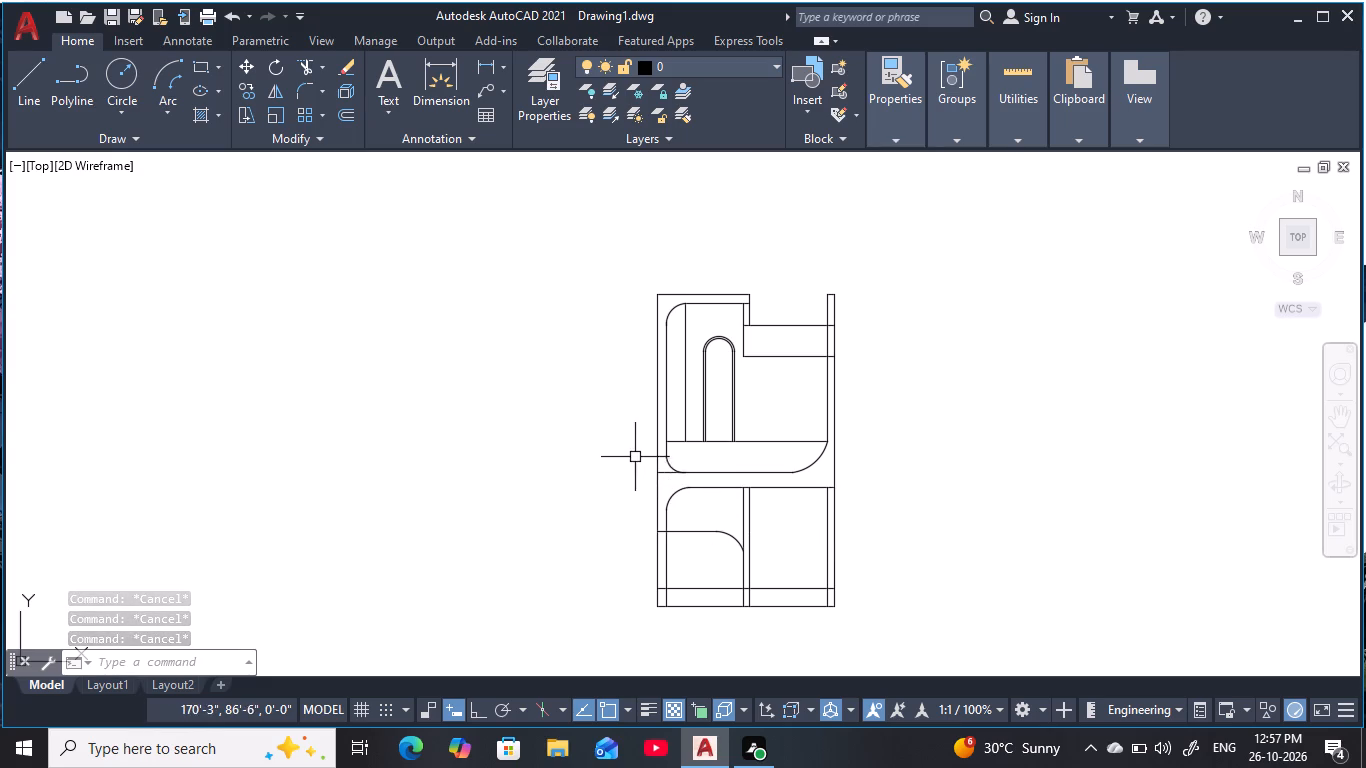
Trim the floor band's lower line between the left outer wall line and the band's lower-left corner curve.
scroll(640, 453, up, 3)
text(tr)
key(space)
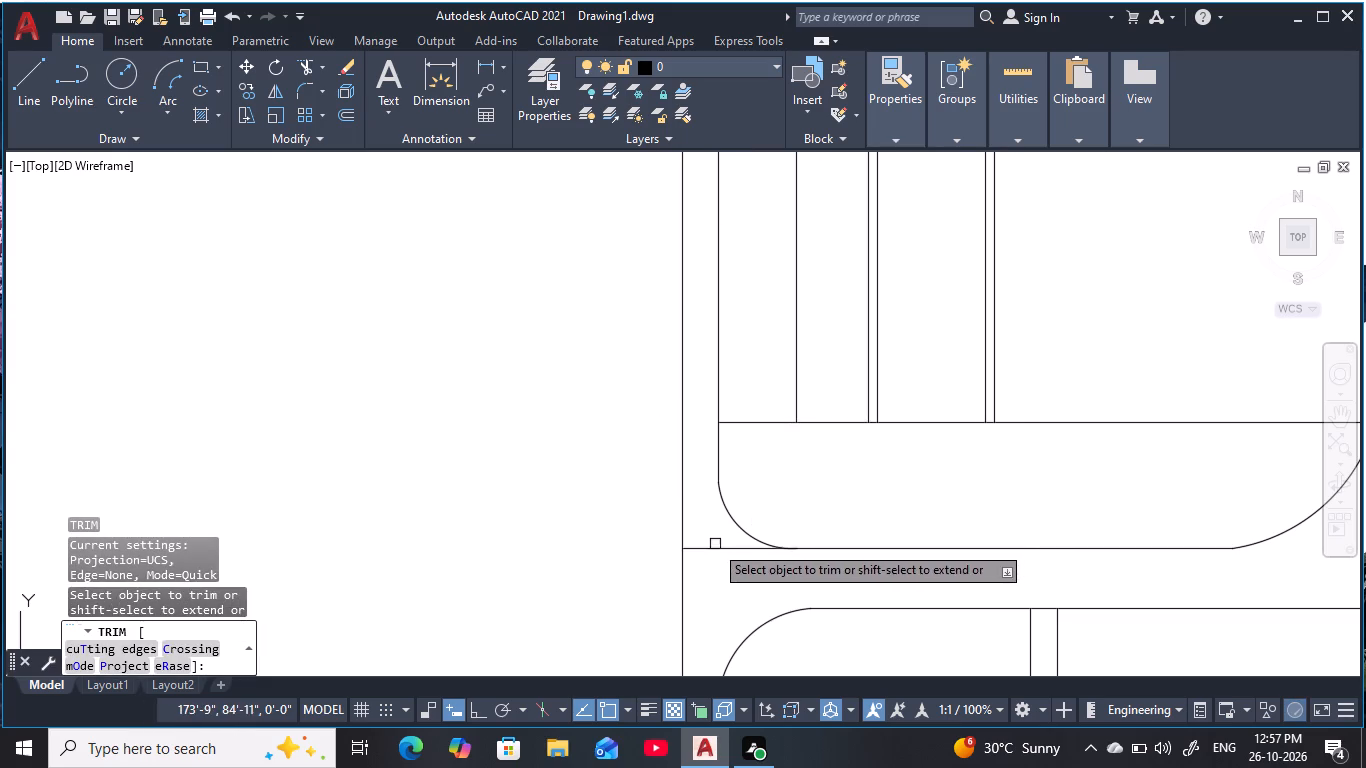
click(710, 548)
scroll(910, 501, down, 3)
middle_drag(907, 499, 654, 497)
key(Escape)
key(Escape)
scroll(756, 513, down, 1)
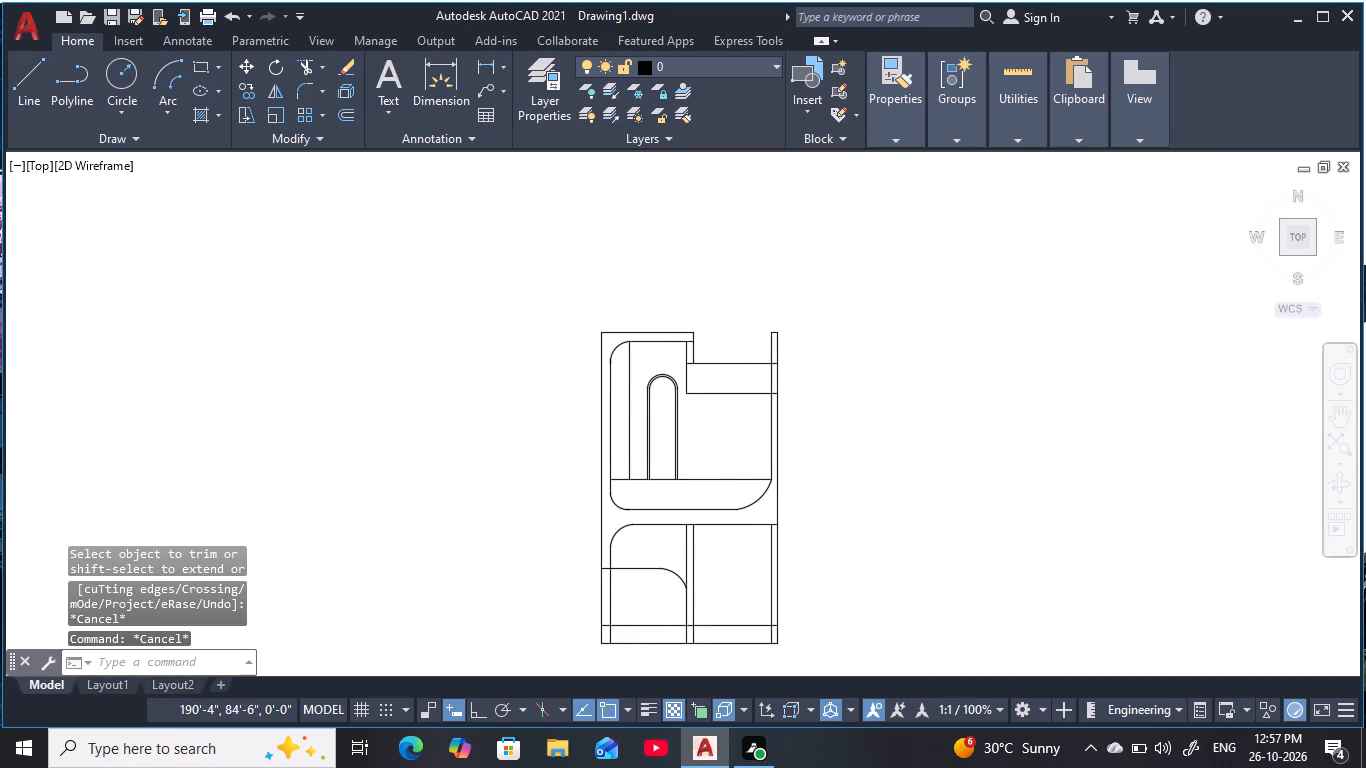
scroll(694, 496, up, 3)
middle_click(694, 496)
key(Escape)
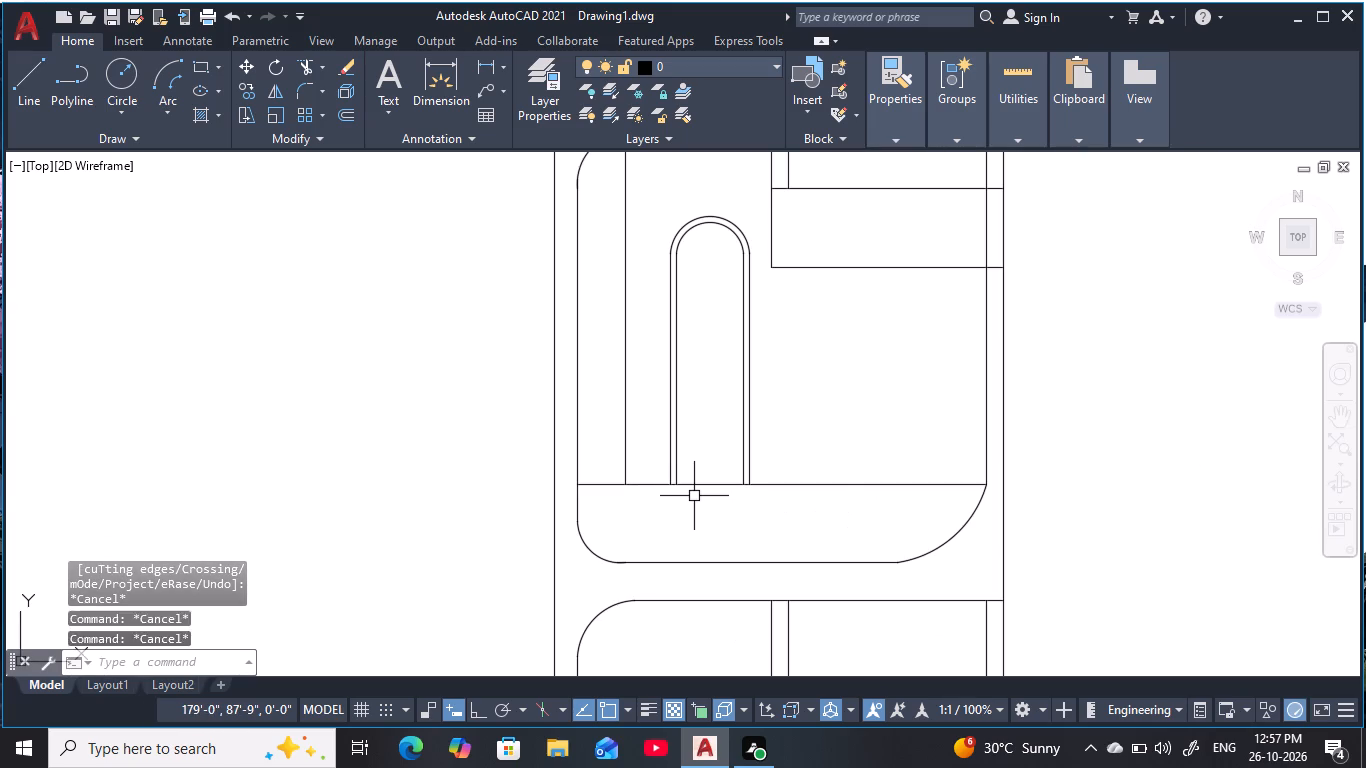
key(Escape)
key(Escape)
key(Escape)
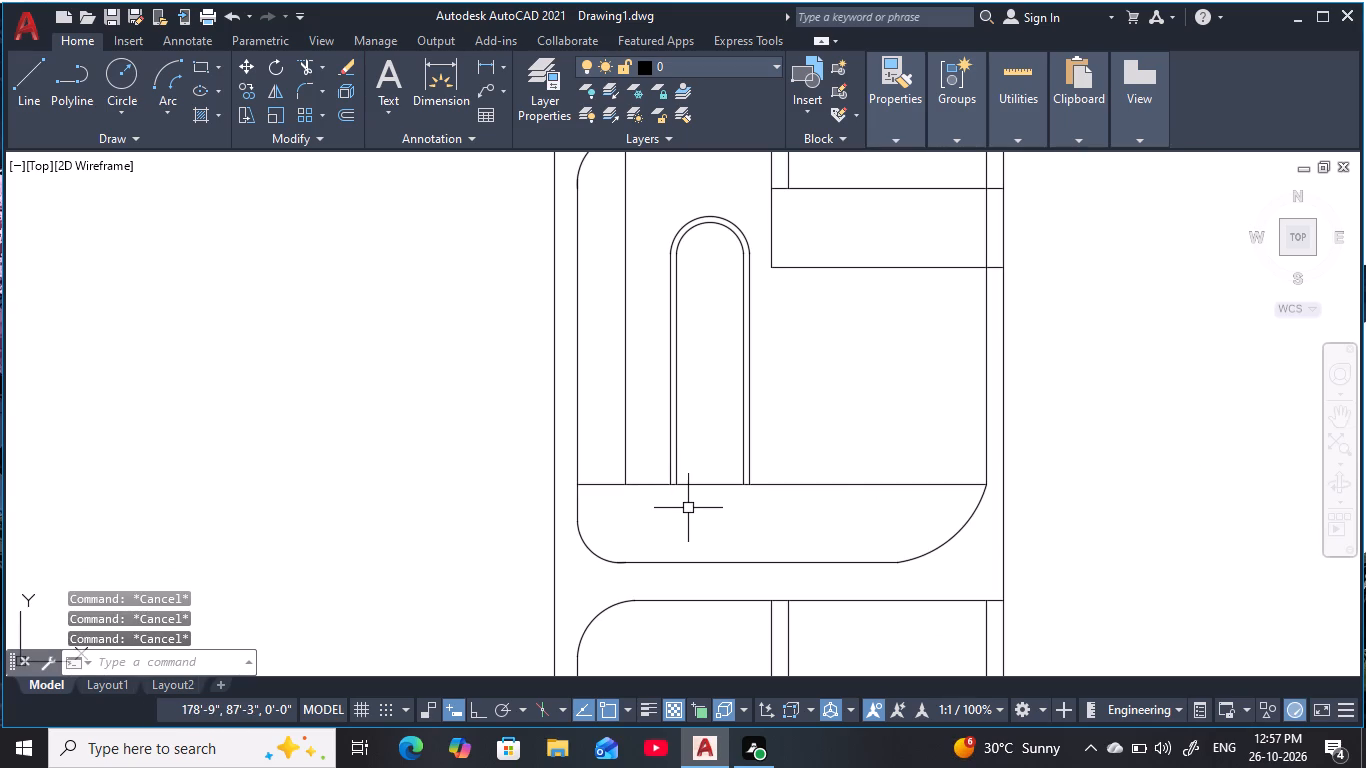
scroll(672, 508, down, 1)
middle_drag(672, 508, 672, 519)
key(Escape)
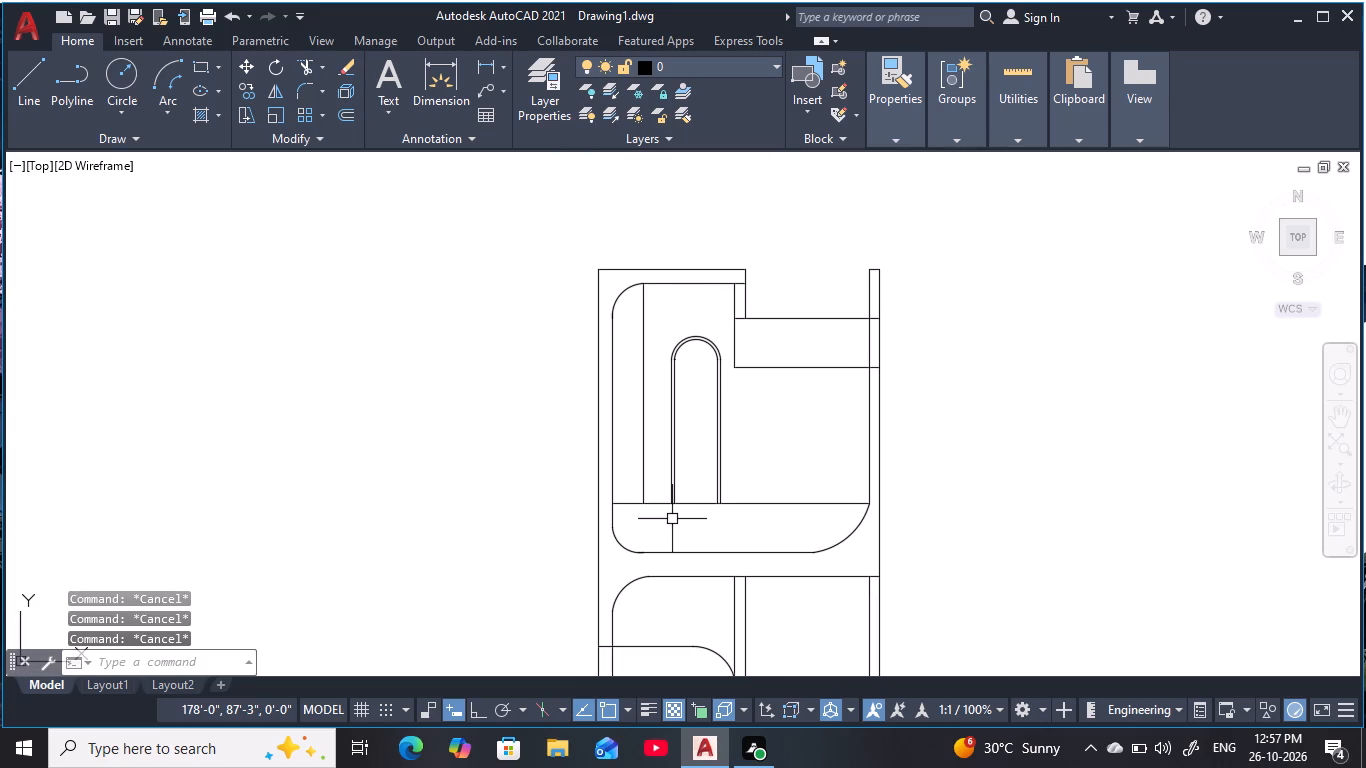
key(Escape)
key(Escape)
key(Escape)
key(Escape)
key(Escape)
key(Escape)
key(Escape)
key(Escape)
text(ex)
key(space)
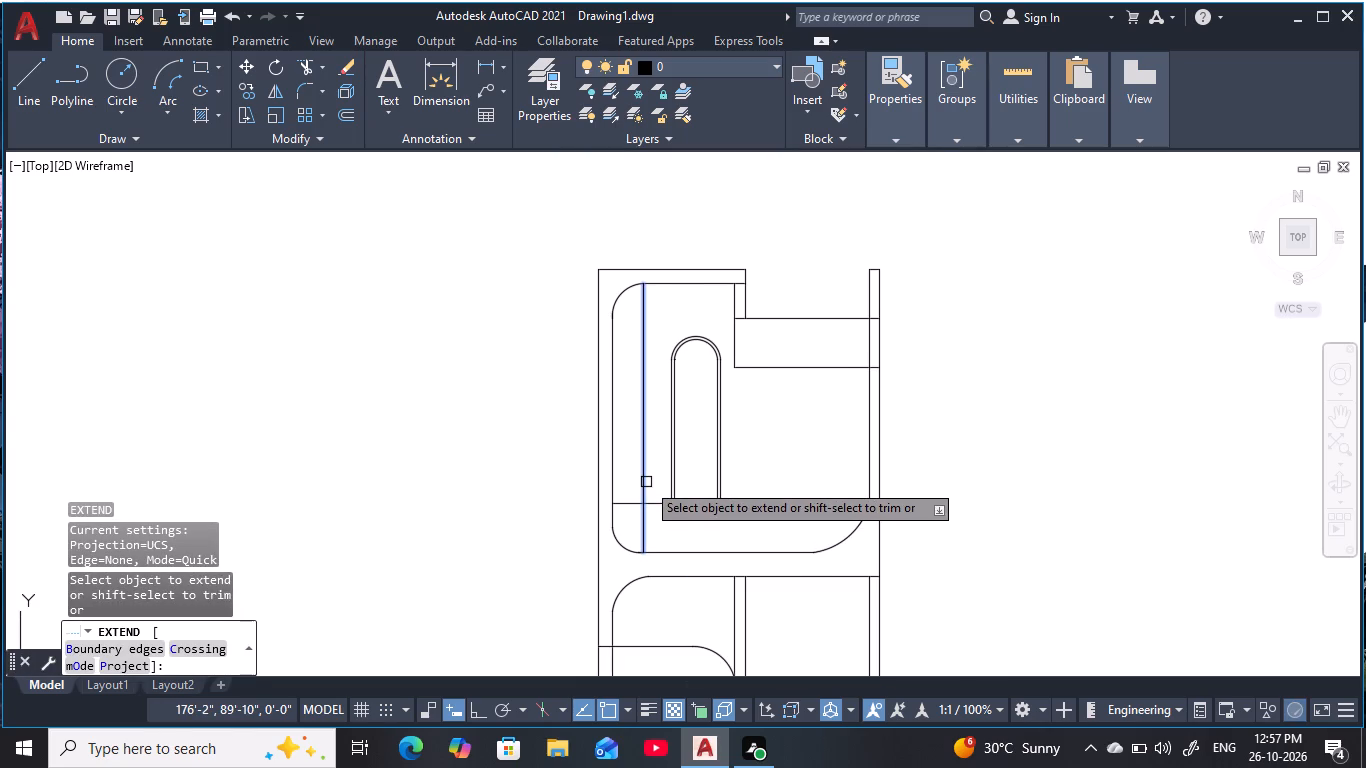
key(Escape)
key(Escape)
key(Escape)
Offset the upper floor's left inner wall line 1' inward.
middle_drag(630, 421, 637, 435)
scroll(637, 435, up, 1)
middle_drag(637, 435, 641, 453)
key(Escape)
key(Escape)
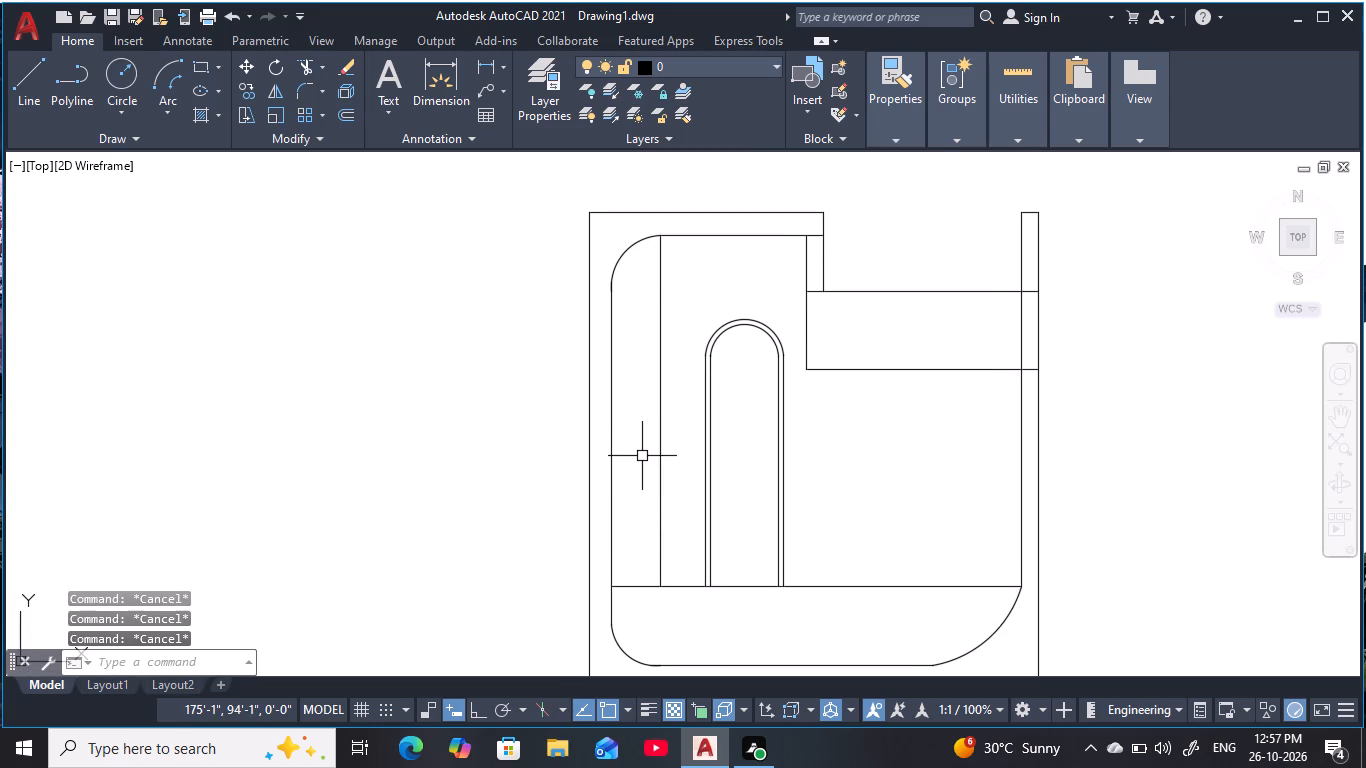
text(o 1)
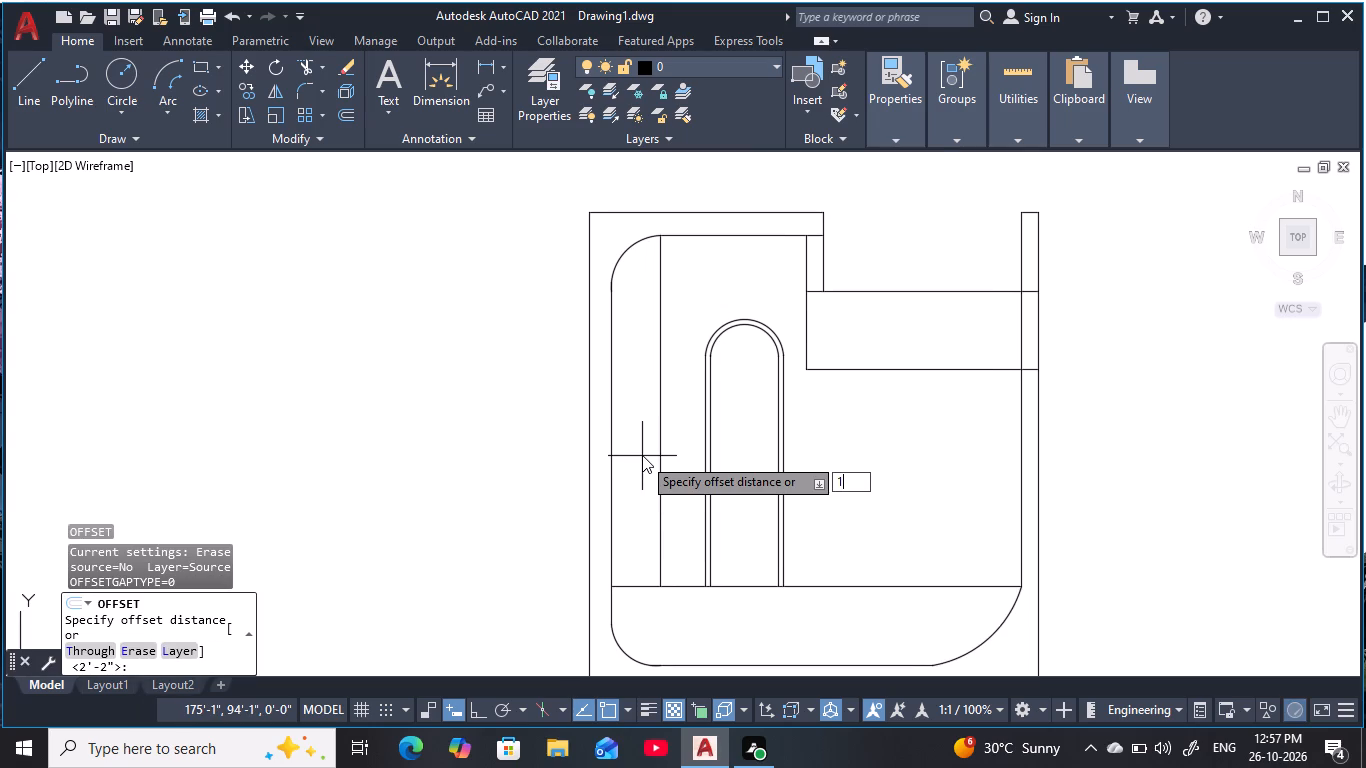
text(')
key(space)
click(613, 472)
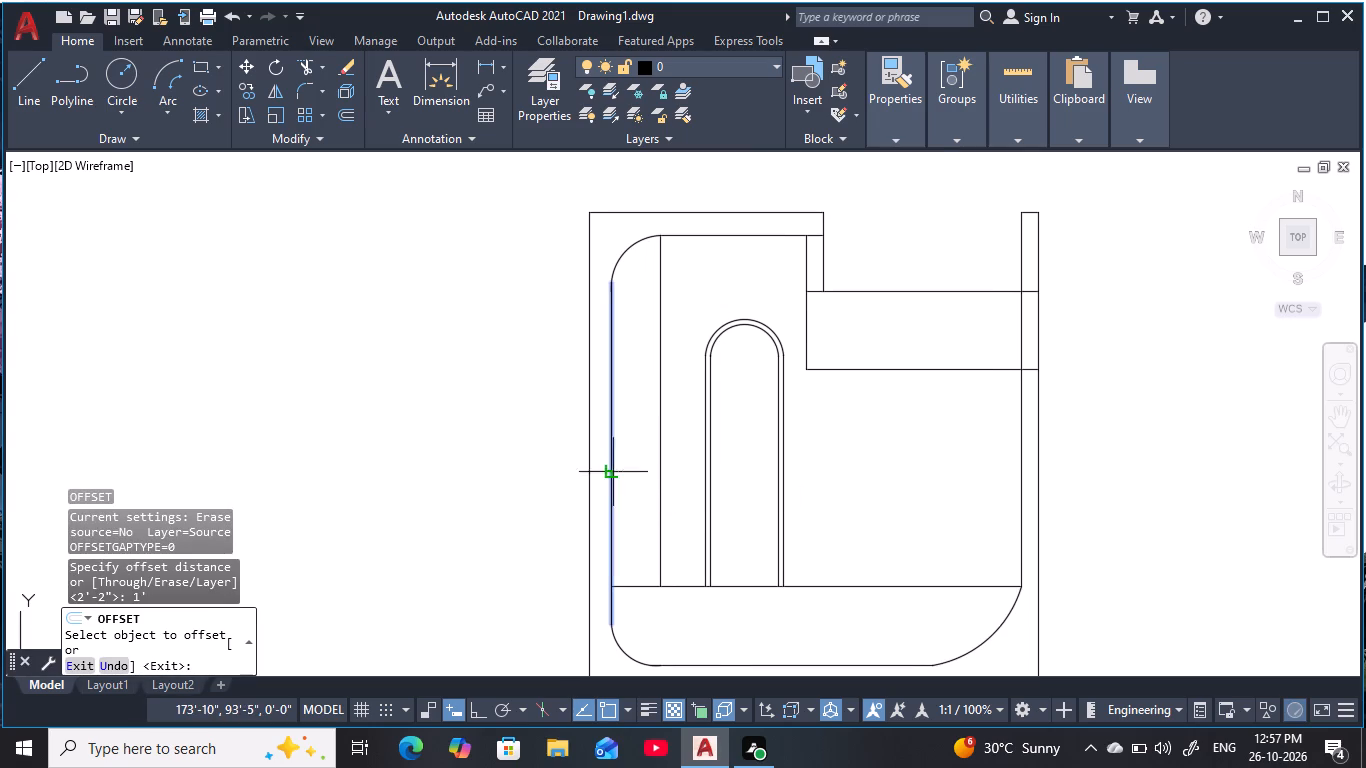
click(685, 464)
key(Escape)
key(Escape)
key(Escape)
key(Escape)
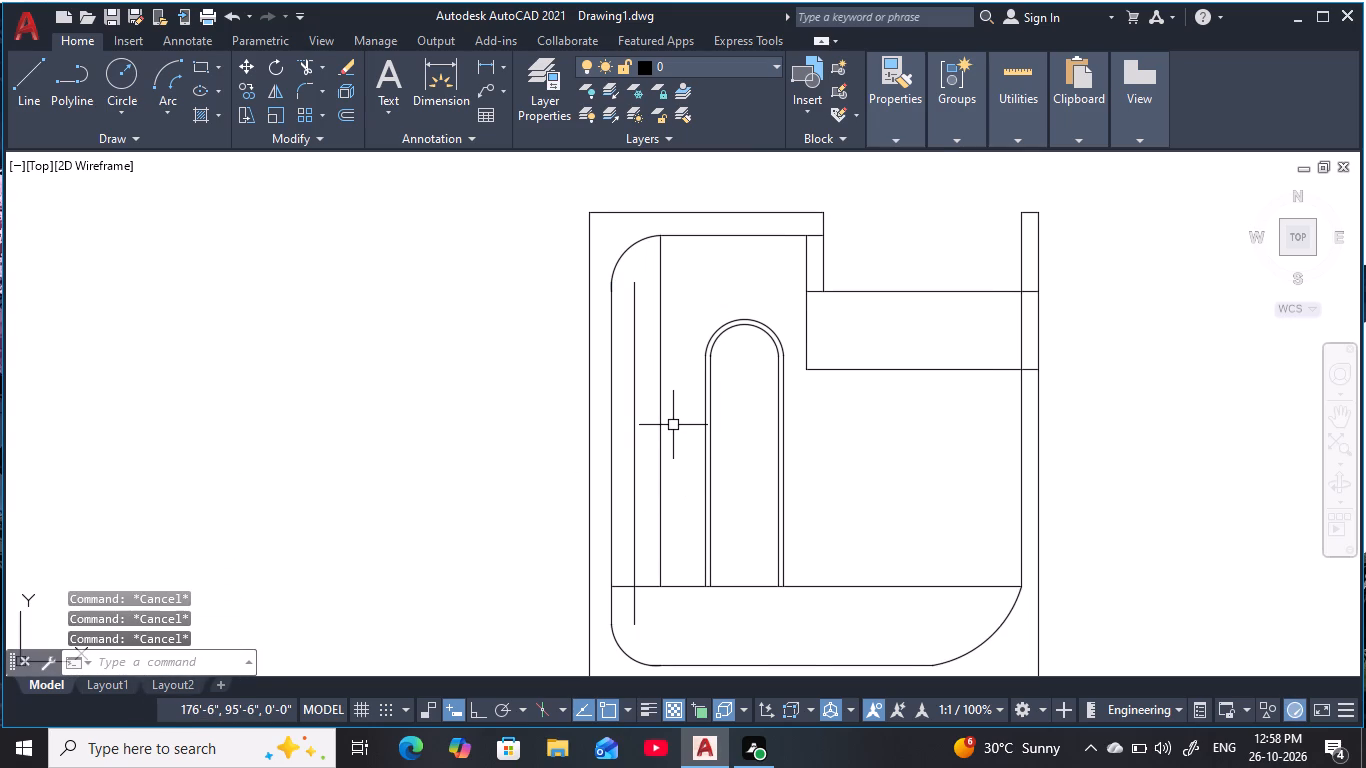
Extend the new offset line to the upper and lower corner curves, and the vertical line beside it down to the floor band's lower line.
text(ex)
key(space)
click(629, 313)
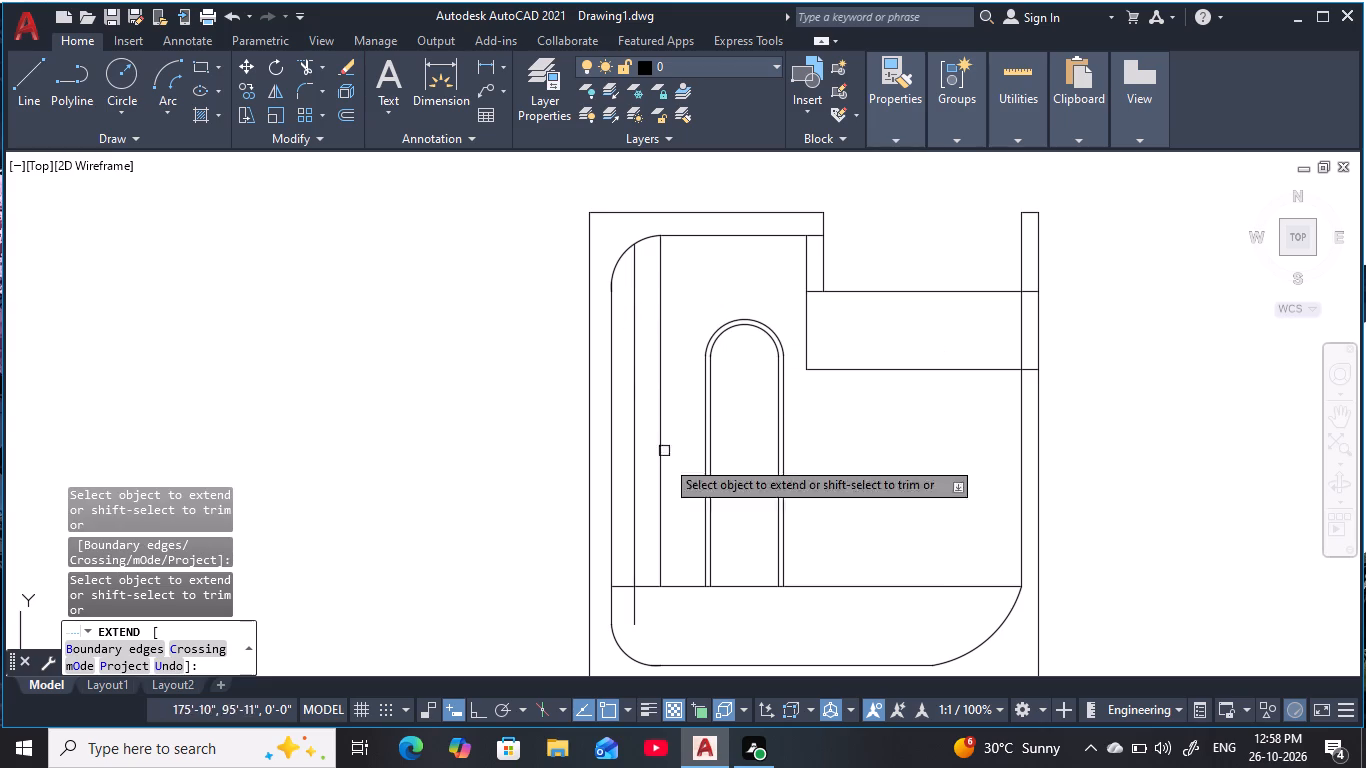
click(635, 604)
click(661, 559)
key(Escape)
key(Escape)
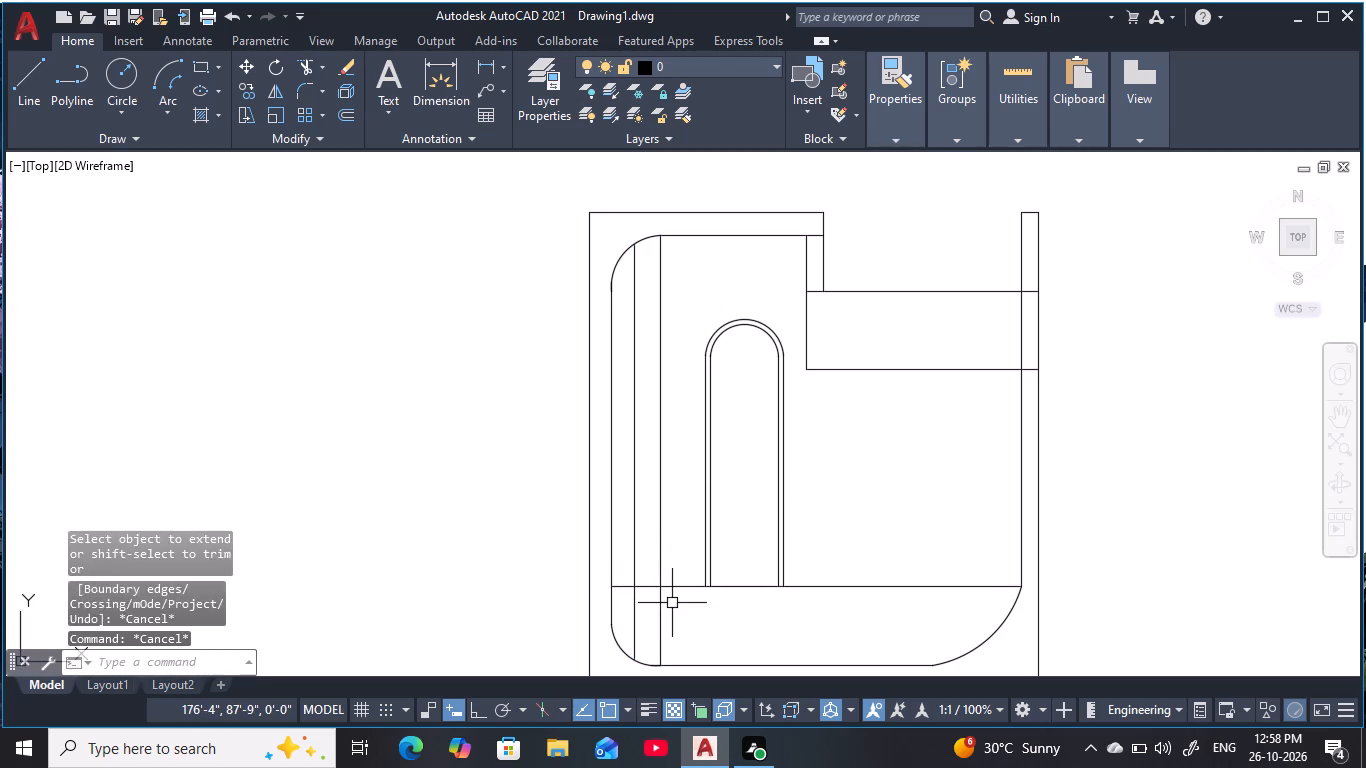
key(Escape)
Trim the horizontal line at the arched window's base between the upper floor's left inner wall line and the window.
key(t)
text(r)
key(space)
click(621, 590)
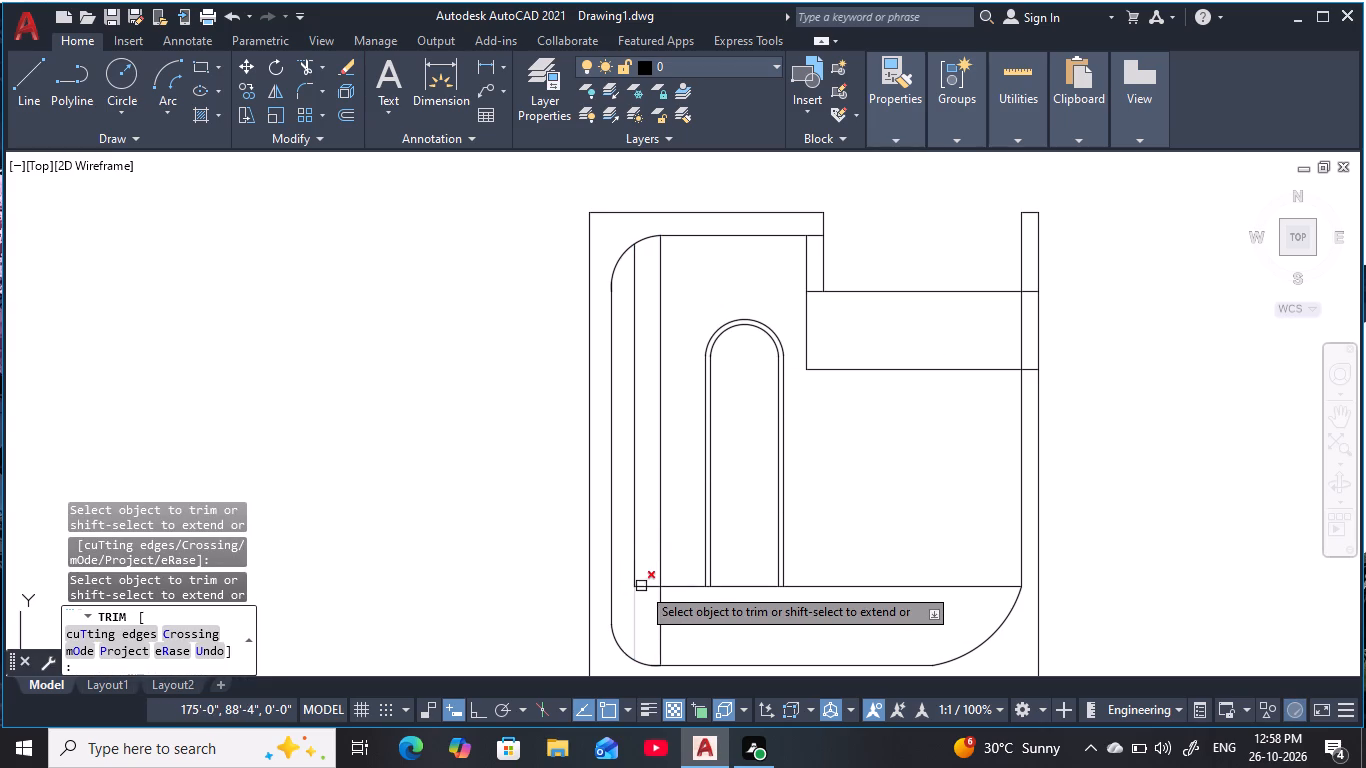
click(647, 588)
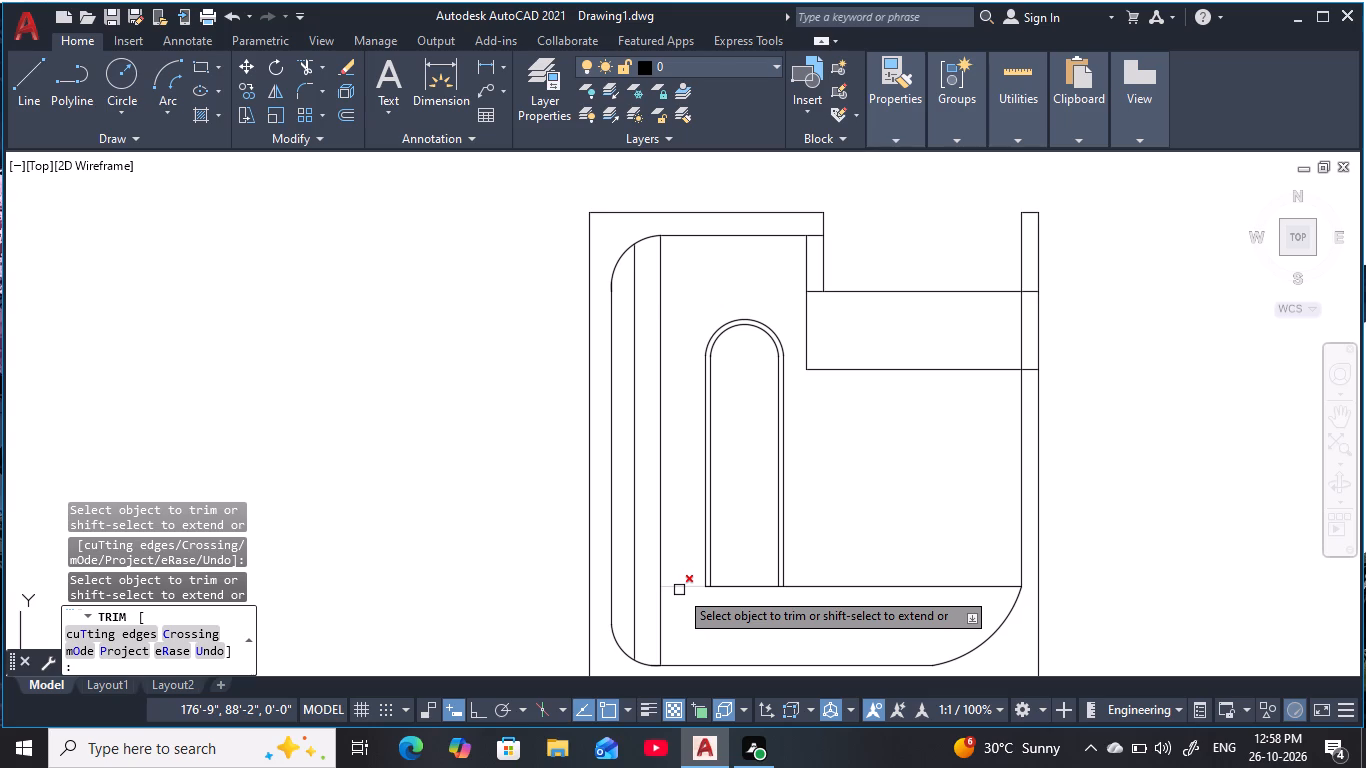
click(679, 590)
key(Escape)
key(Escape)
key(Escape)
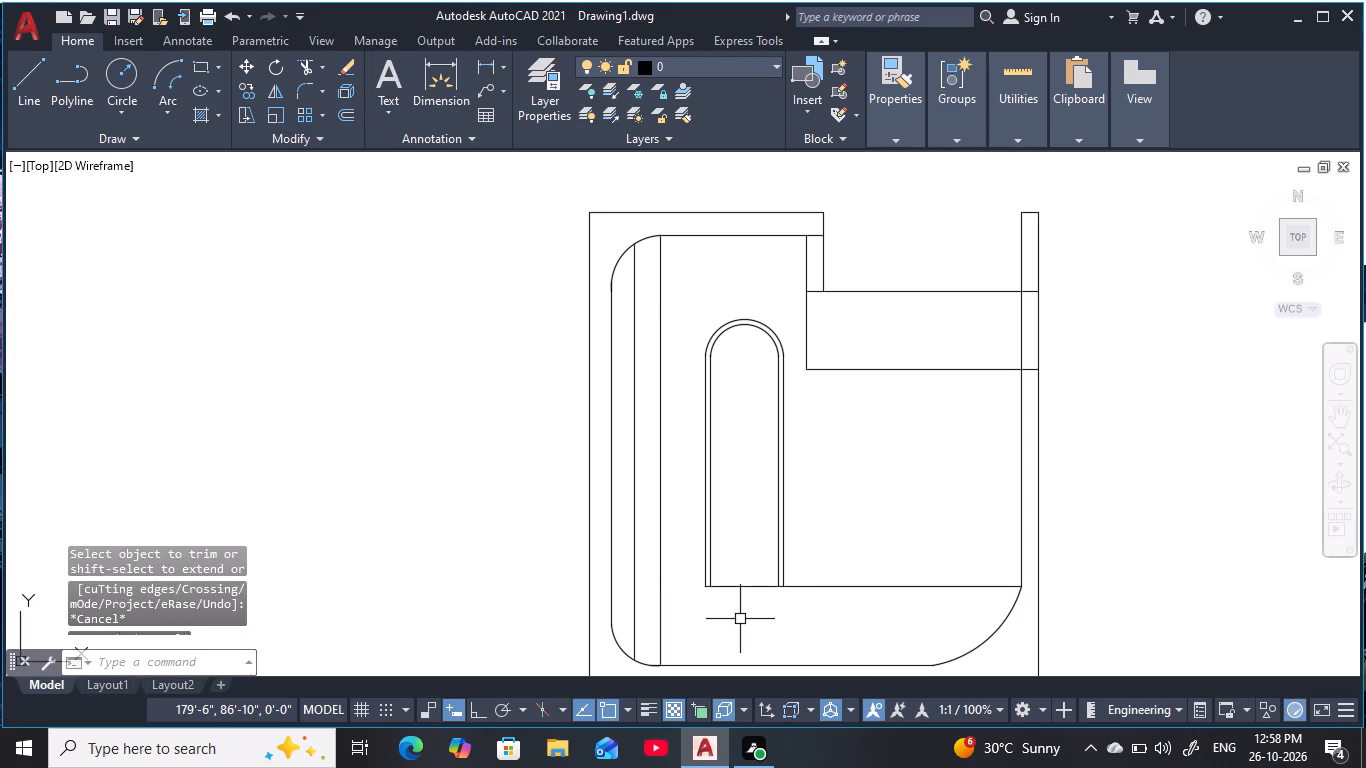
key(Escape)
key(Escape)
key(Escape)
key(Escape)
key(Escape)
key(Escape)
key(Escape)
key(Escape)
key(Escape)
key(Escape)
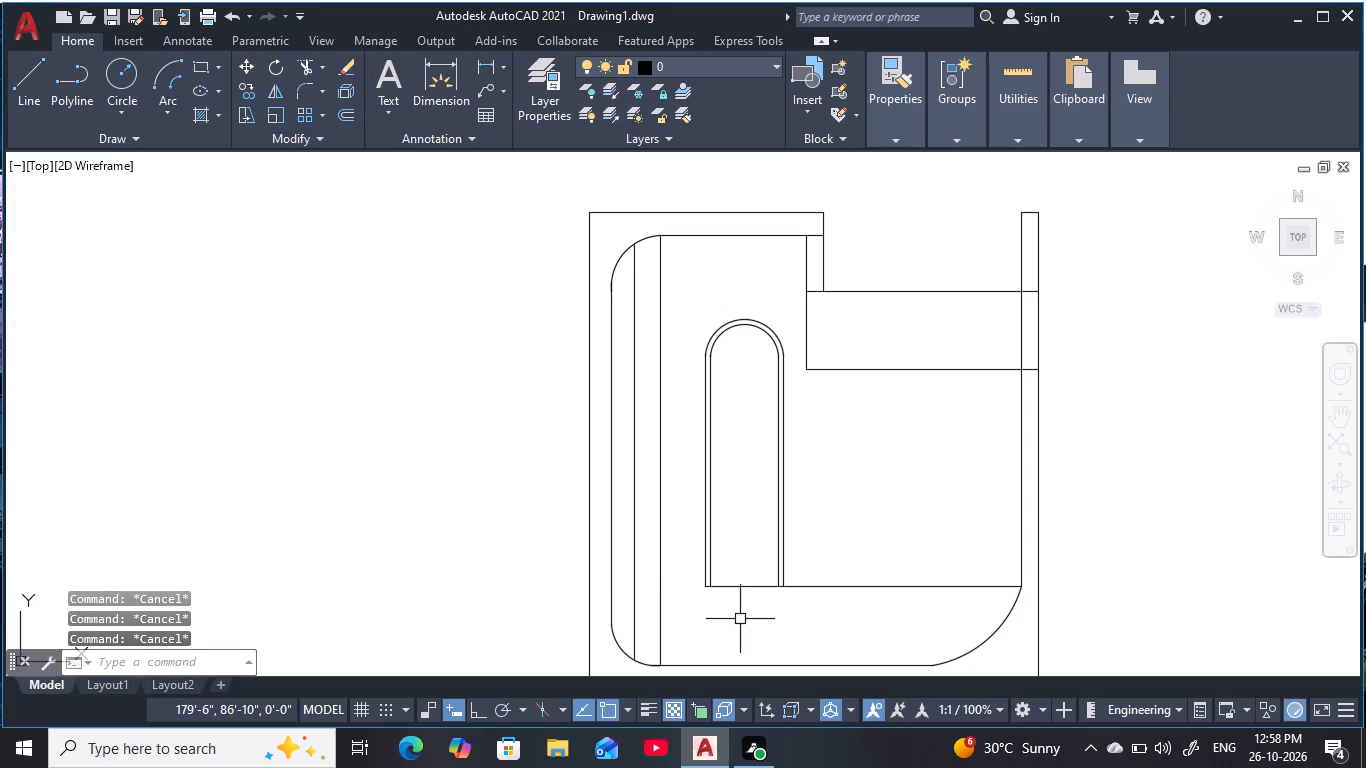
key(Escape)
key(Escape)
Trim the surplus arc end bulging past the left inner wall line at the upper floor's upper-left corner curve.
middle_drag(854, 554, 714, 539)
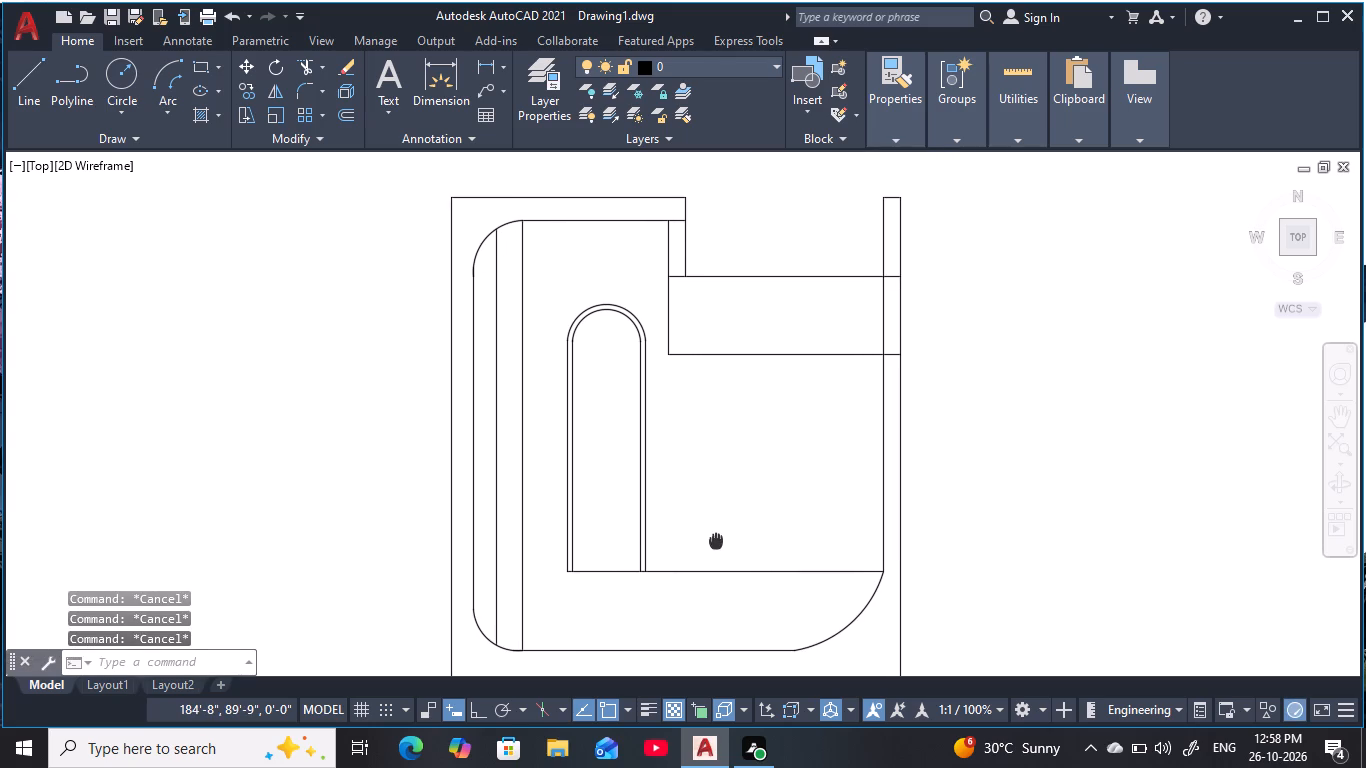
middle_drag(714, 539, 708, 543)
key(Escape)
key(Escape)
key(Escape)
middle_drag(733, 528, 692, 539)
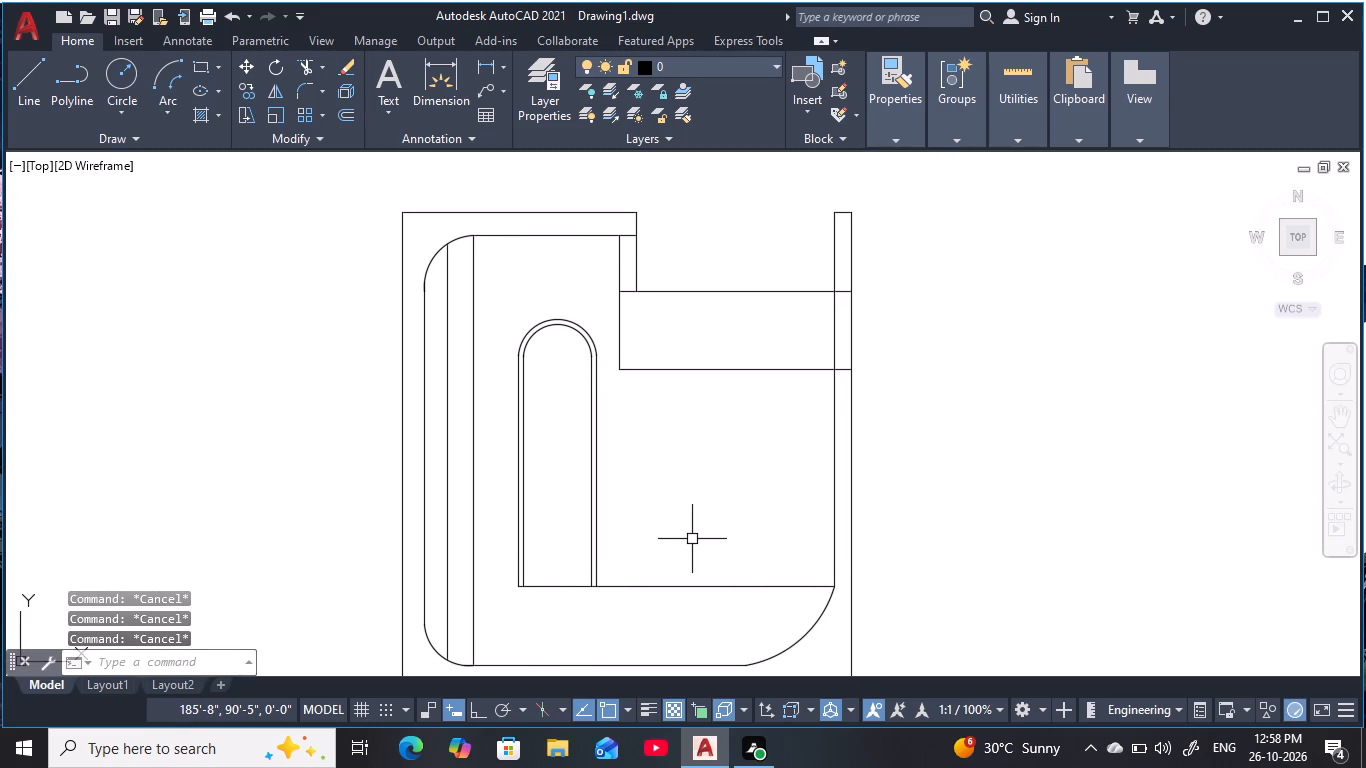
key(Escape)
key(Escape)
scroll(420, 281, up, 3)
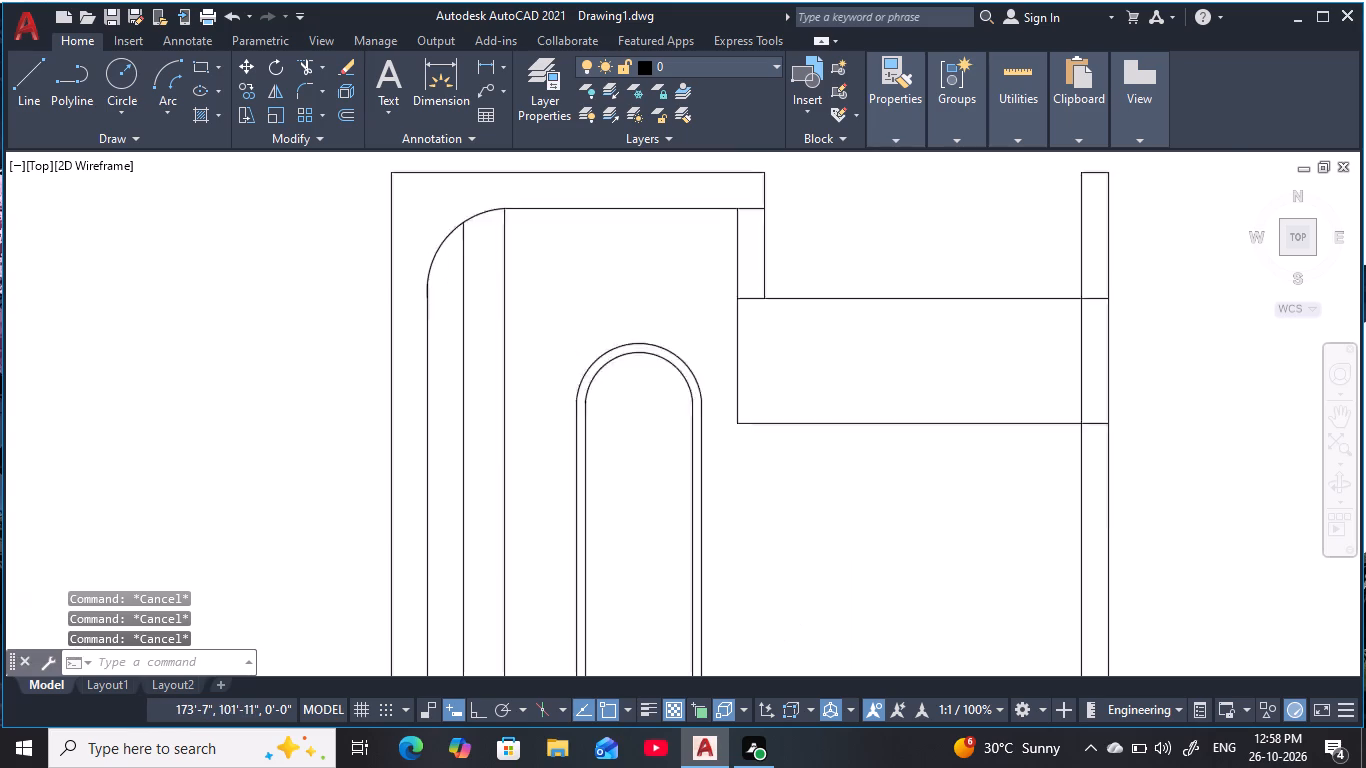
scroll(420, 281, up, 6)
middle_drag(602, 518, 513, 402)
scroll(513, 402, down, 1)
key(Escape)
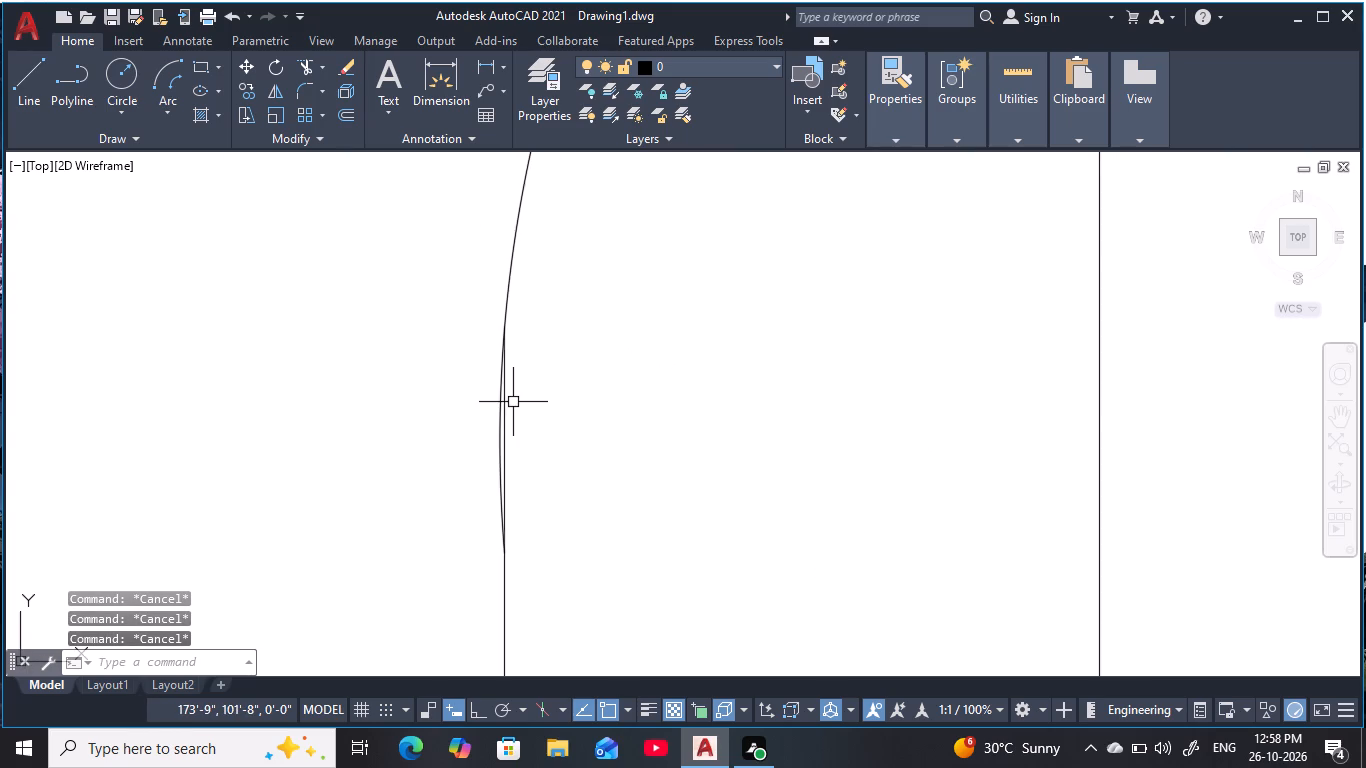
key(Escape)
key(t)
key(r)
key(space)
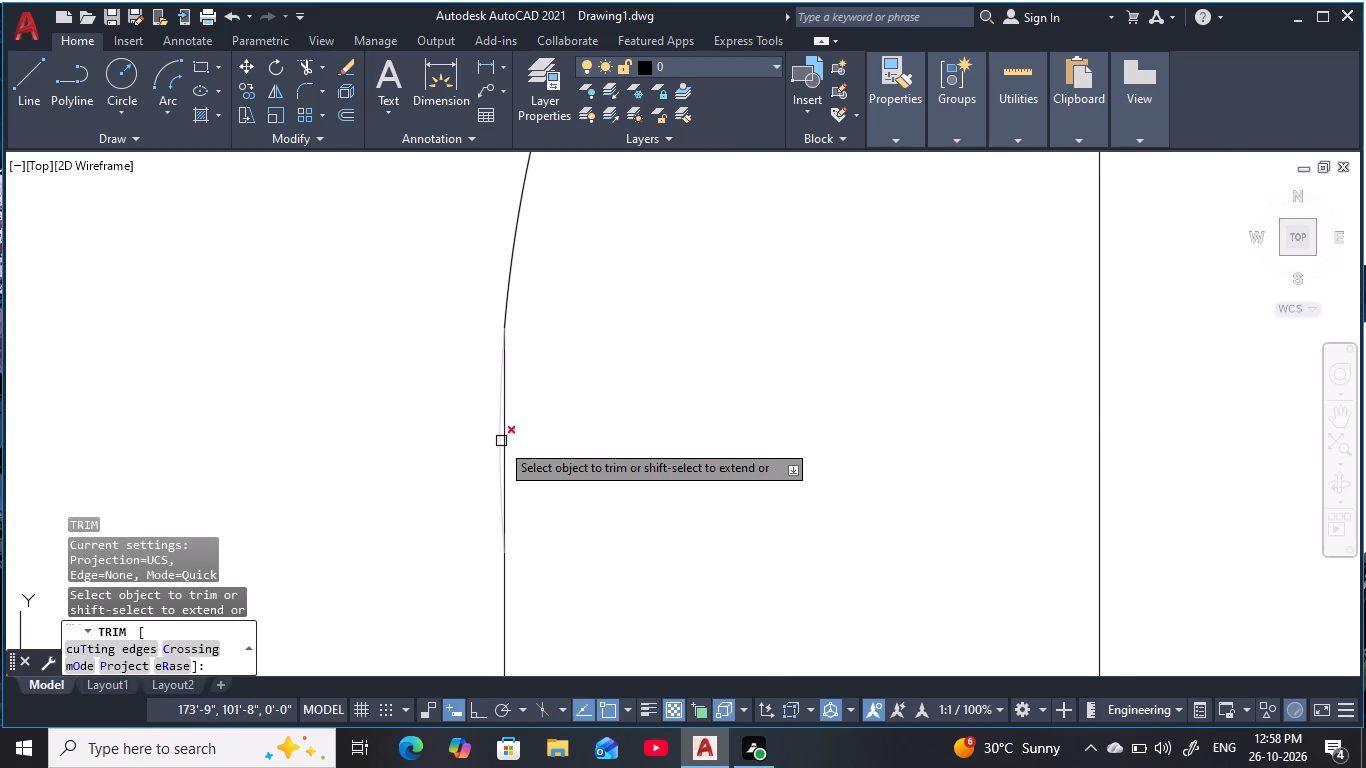
click(499, 443)
scroll(644, 433, down, 6)
middle_drag(692, 437, 312, 370)
key(Escape)
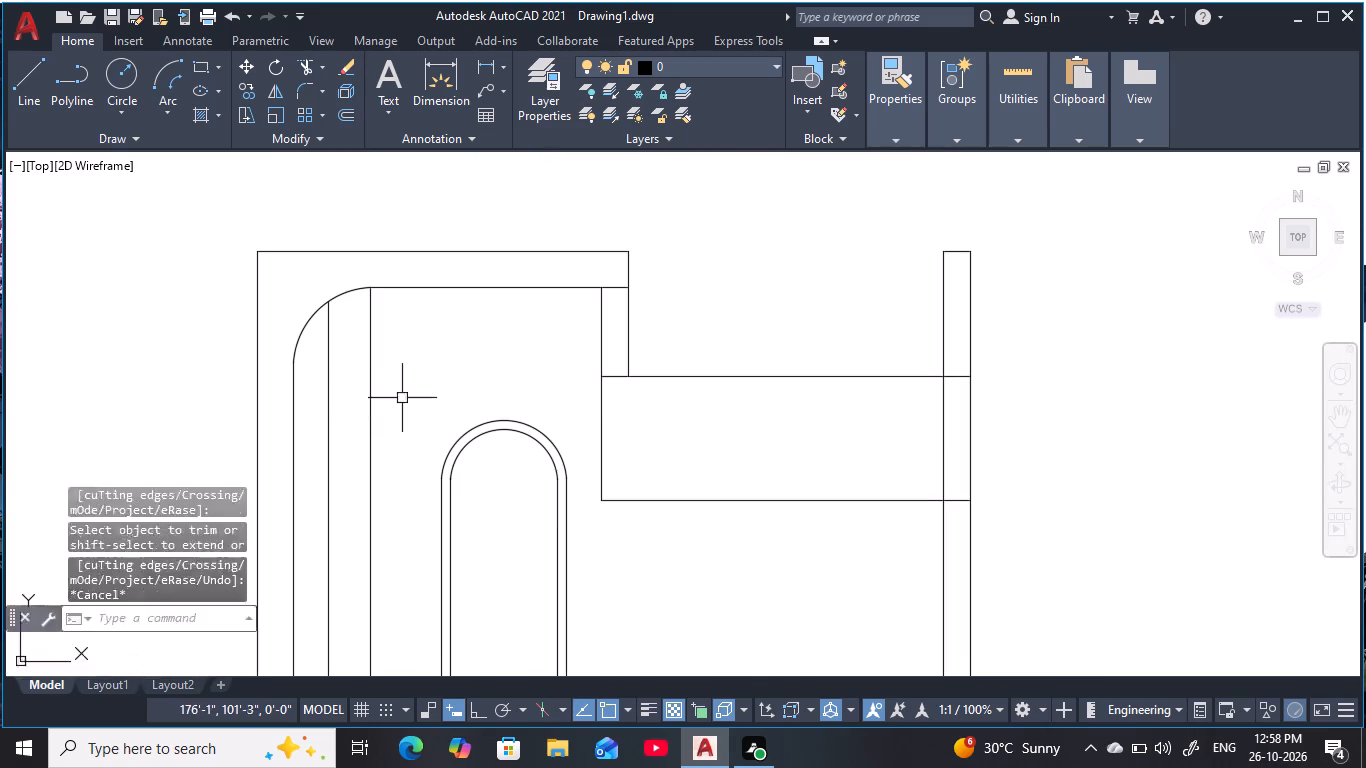
key(Escape)
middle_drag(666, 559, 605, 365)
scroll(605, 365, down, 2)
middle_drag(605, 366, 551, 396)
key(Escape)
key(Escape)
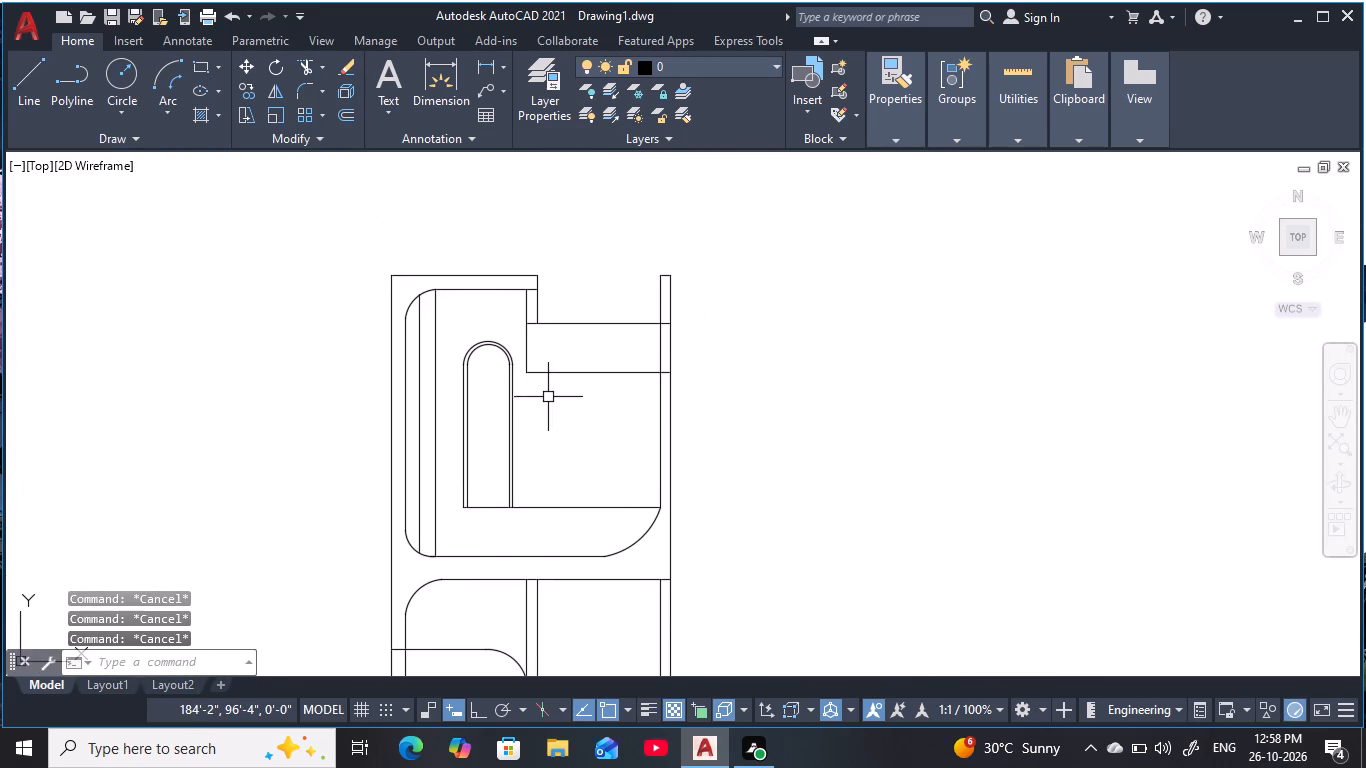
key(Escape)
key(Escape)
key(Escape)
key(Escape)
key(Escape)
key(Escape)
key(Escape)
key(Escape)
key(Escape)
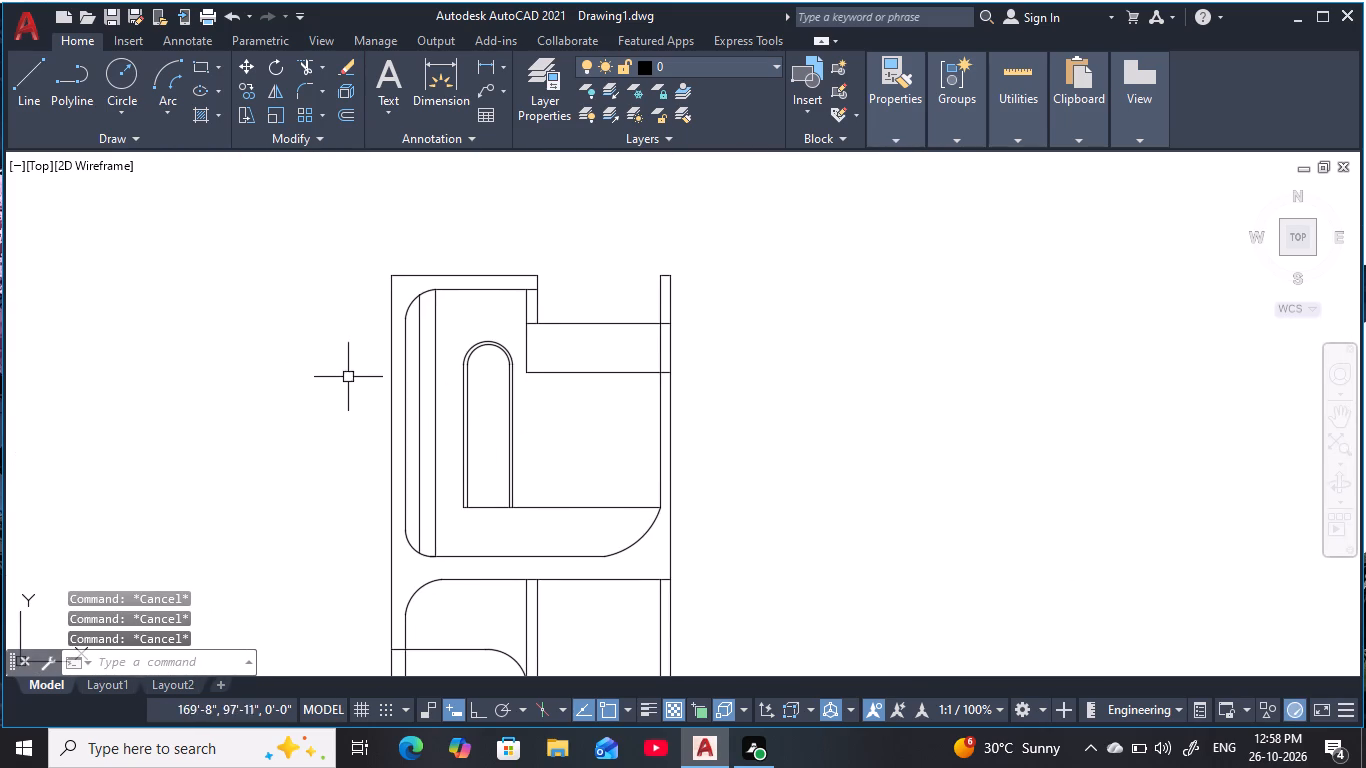
Offset the horizontal line at the arched window's base 6" upward.
scroll(377, 382, up, 1)
middle_drag(773, 484, 703, 468)
key(Escape)
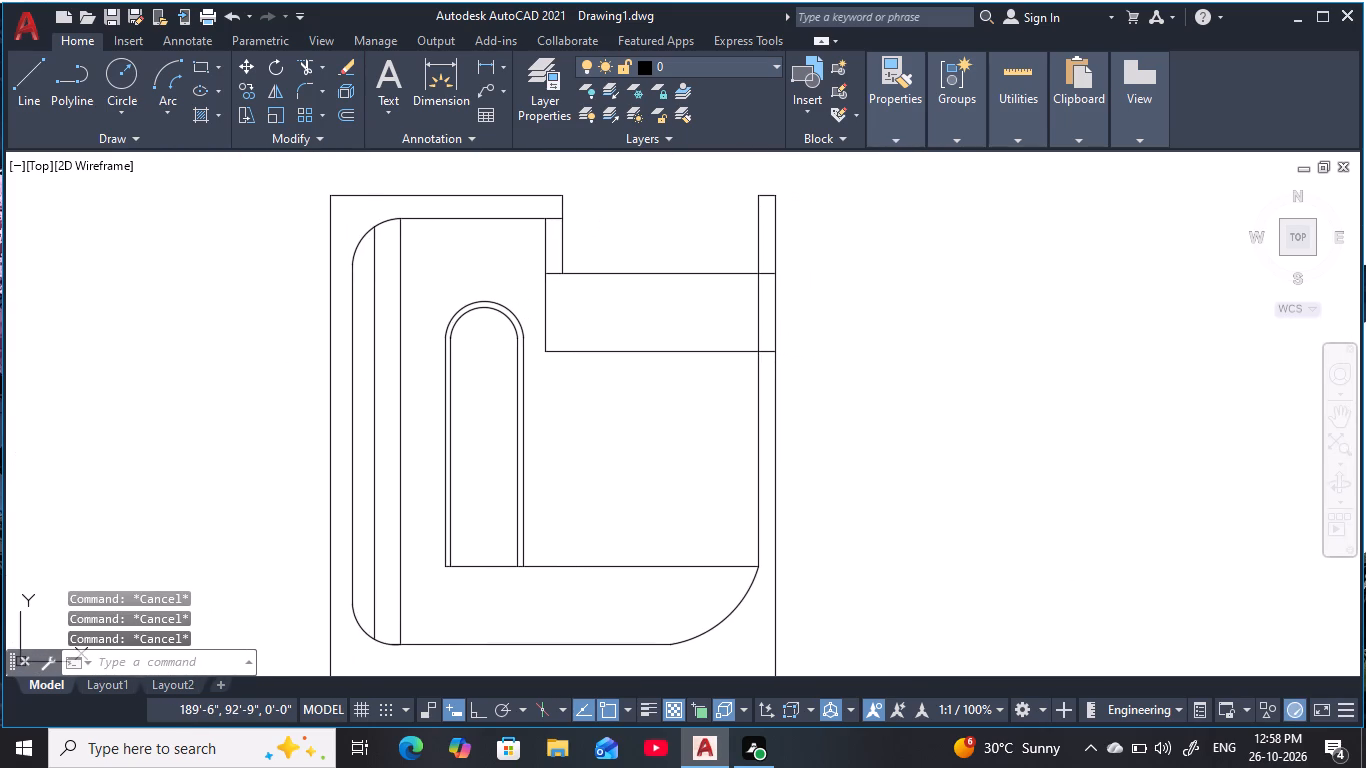
key(Escape)
key(Escape)
key(Escape)
key(Escape)
key(Escape)
key(Escape)
key(Escape)
key(Escape)
key(Escape)
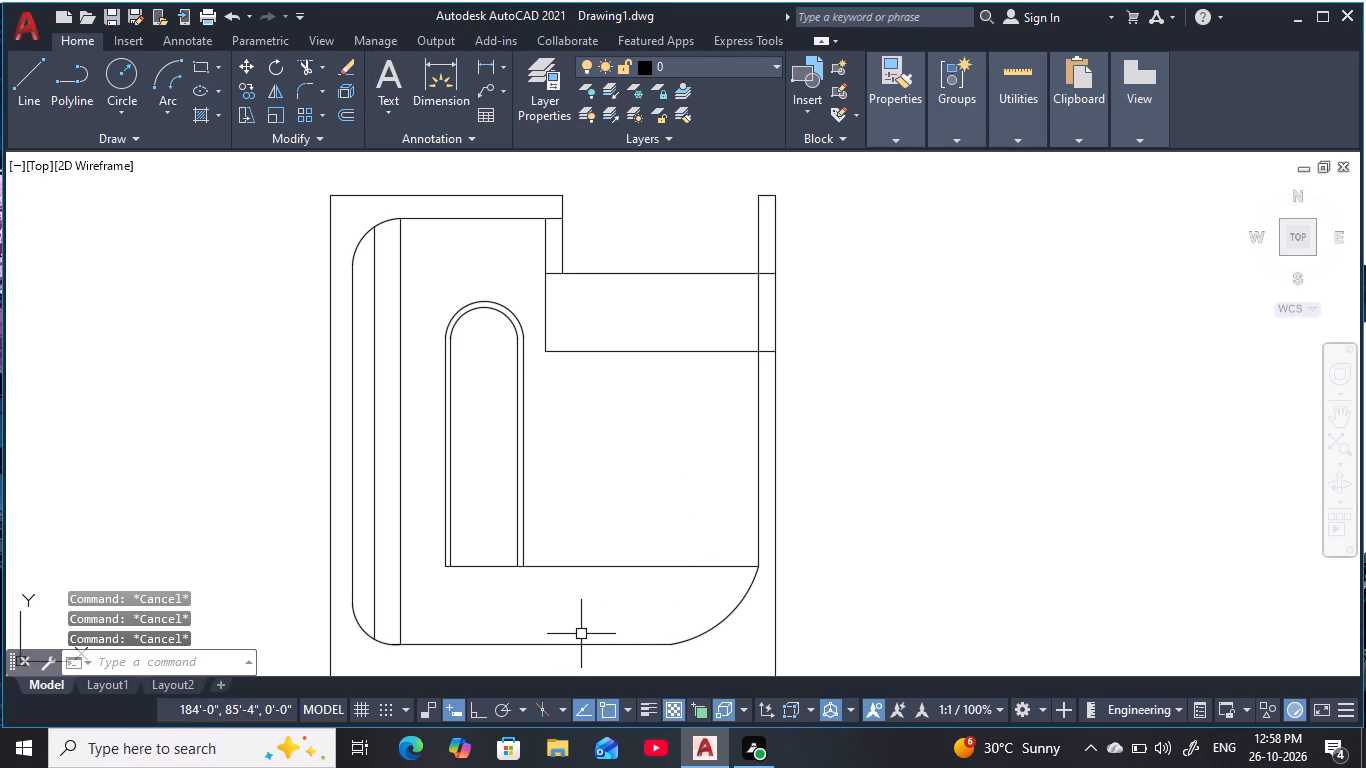
text(o)
key(space)
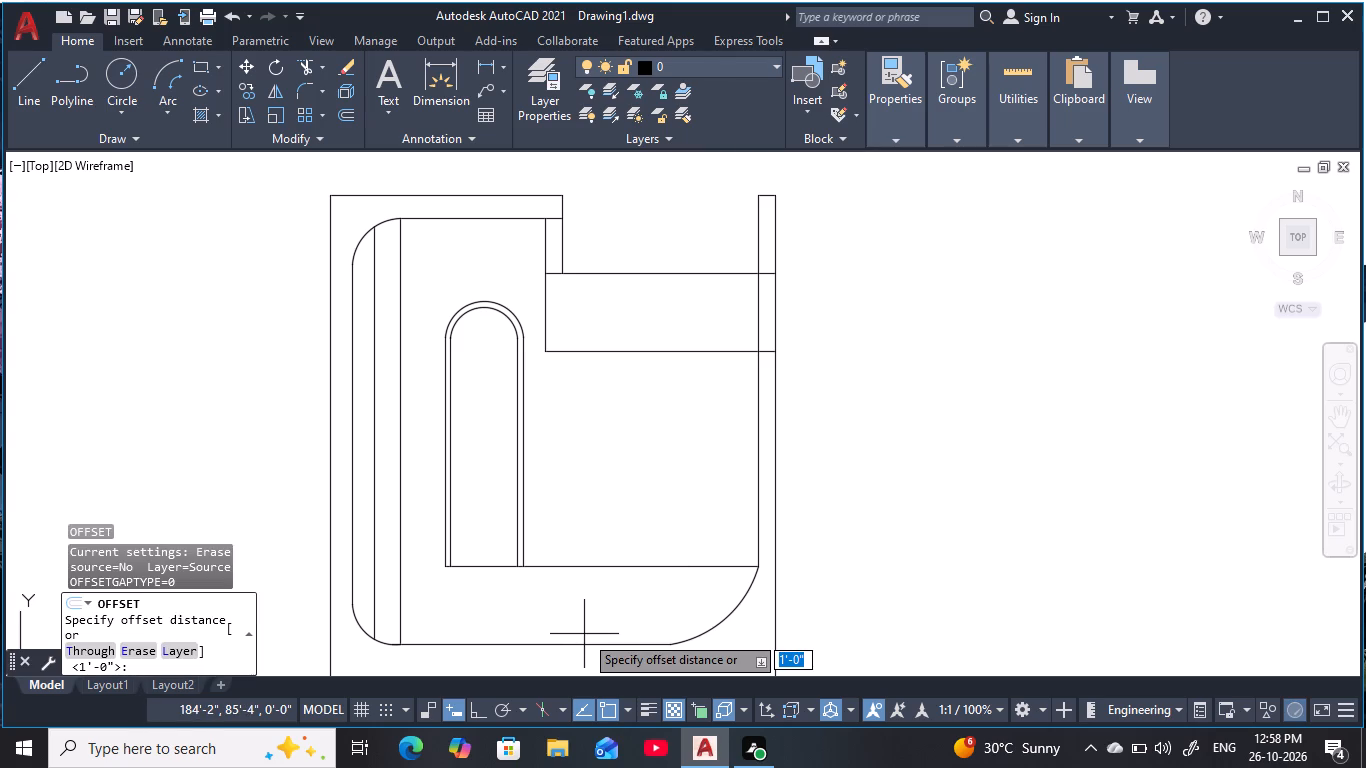
text(6)
key(space)
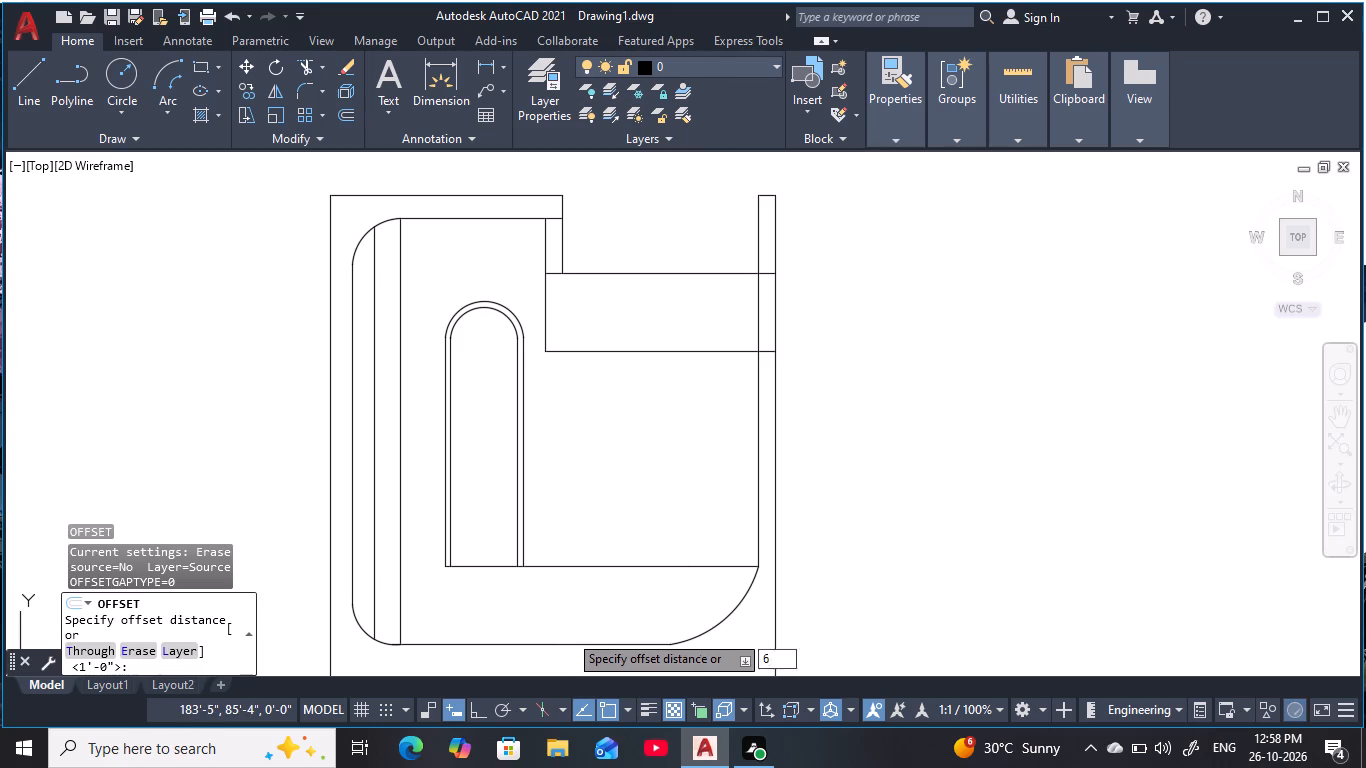
click(613, 566)
click(613, 516)
key(Escape)
key(Escape)
key(Escape)
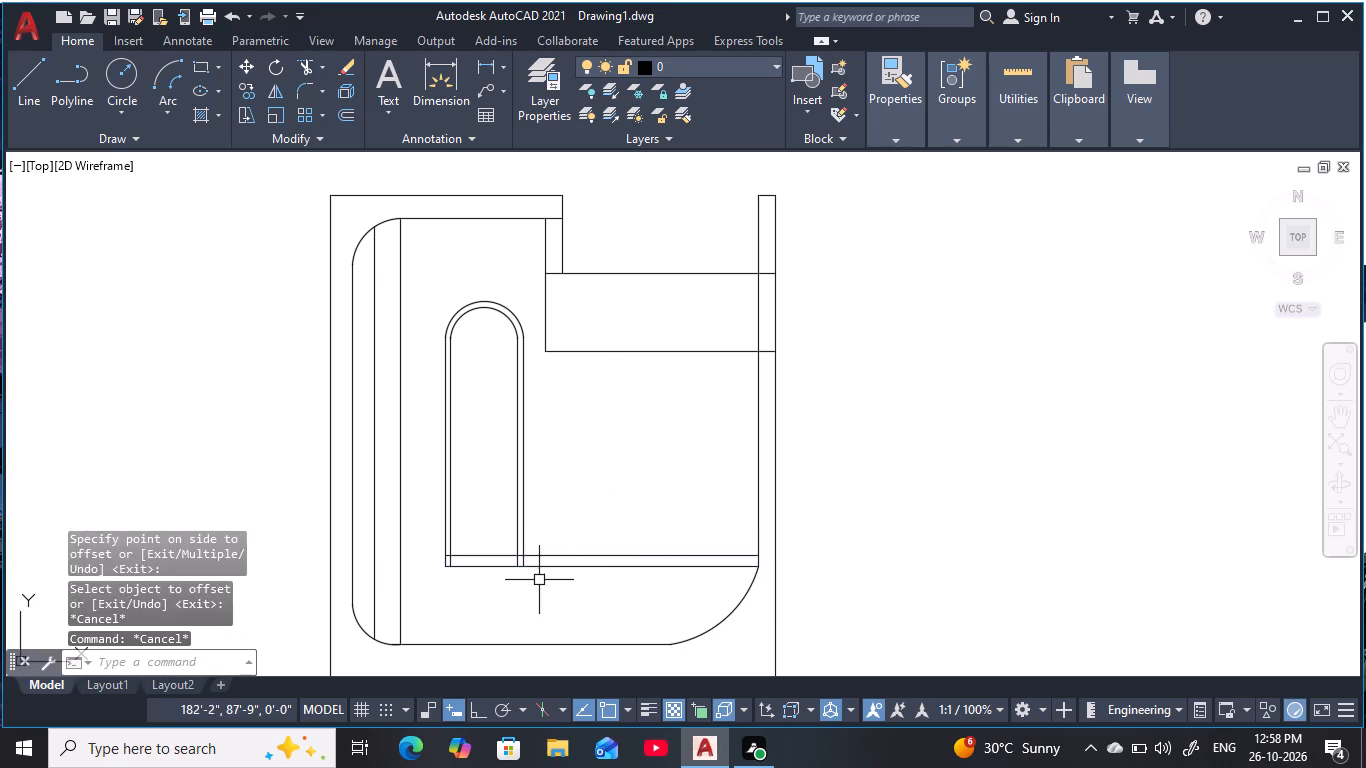
key(Escape)
key(Escape)
key(Escape)
key(Escape)
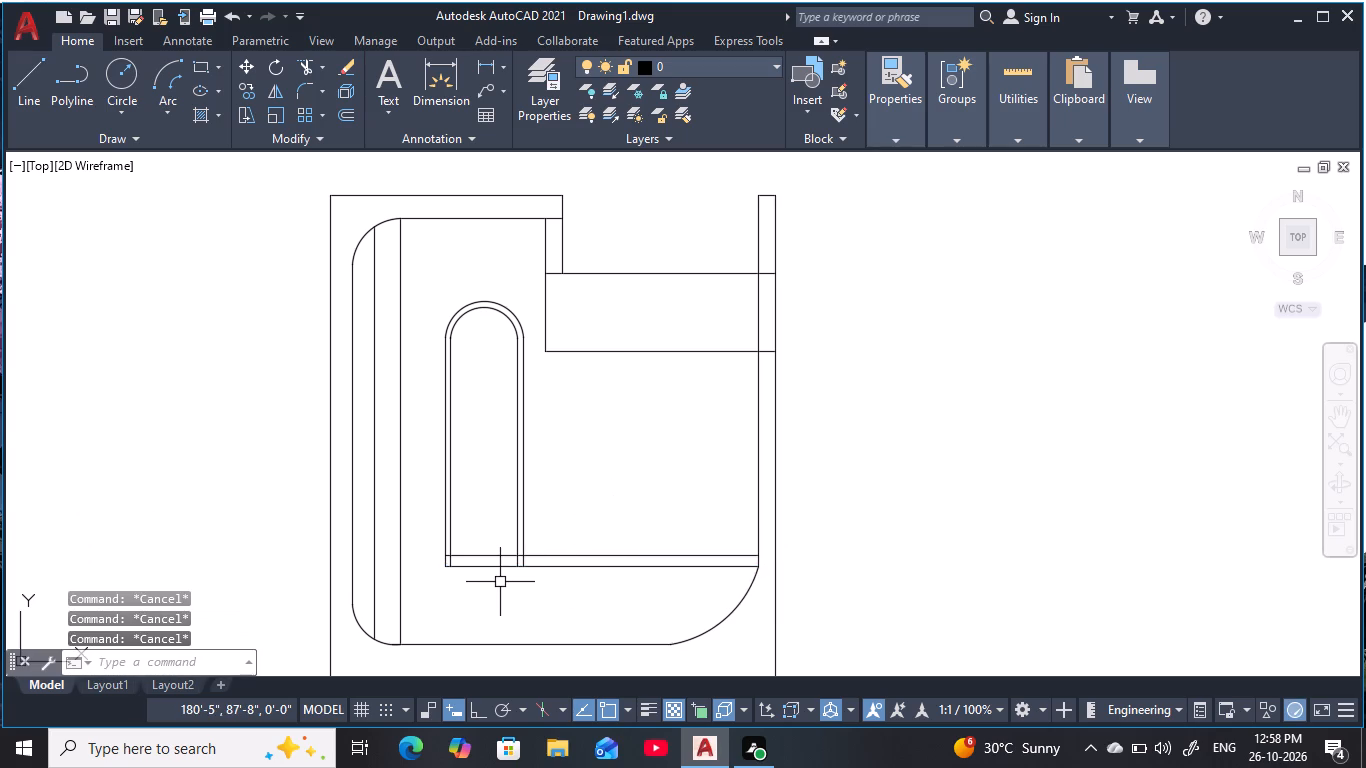
Trim away the original horizontal base line below the new offset, both under the arched window and beside it.
text(tr)
key(space)
click(499, 568)
click(555, 569)
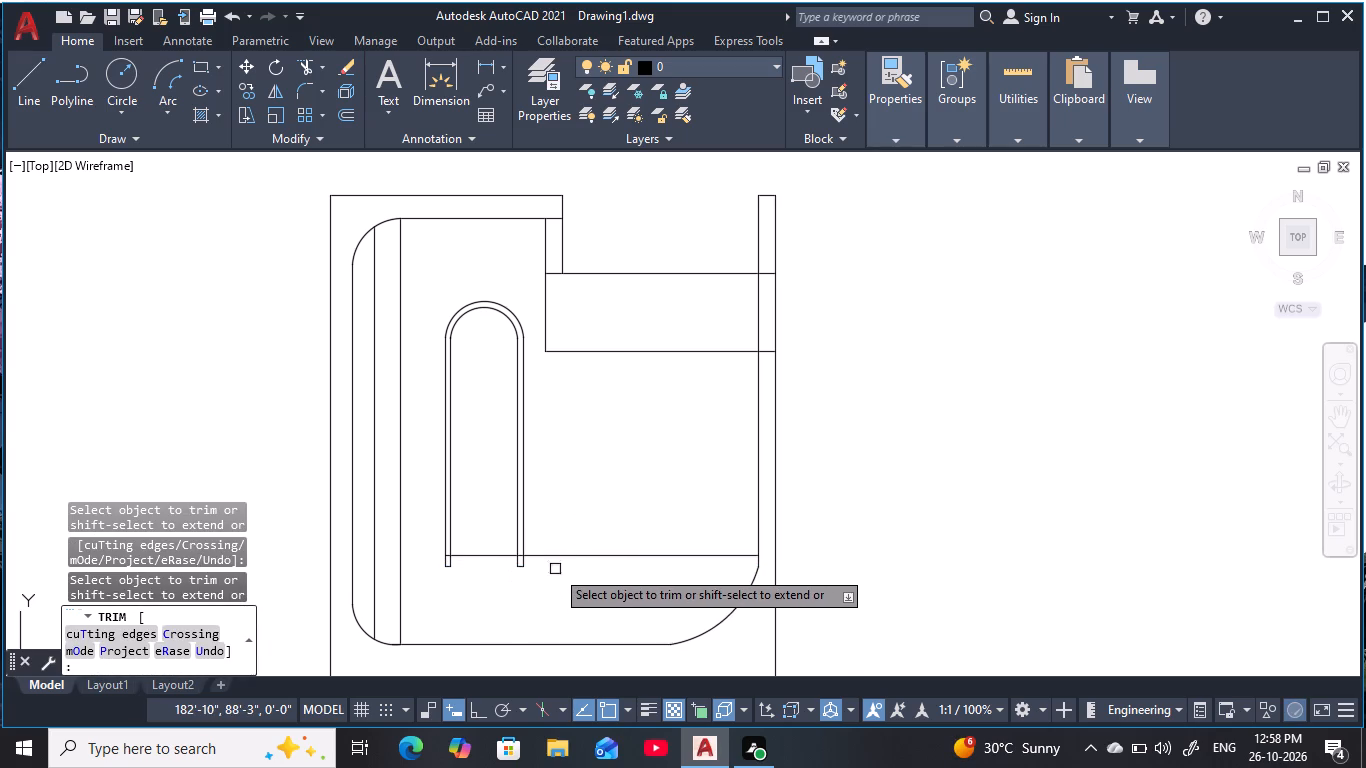
key(Escape)
key(Escape)
key(Escape)
key(Escape)
key(Escape)
key(Escape)
Offset the remaining horizontal line at the arched window's base 2" downward.
text(o)
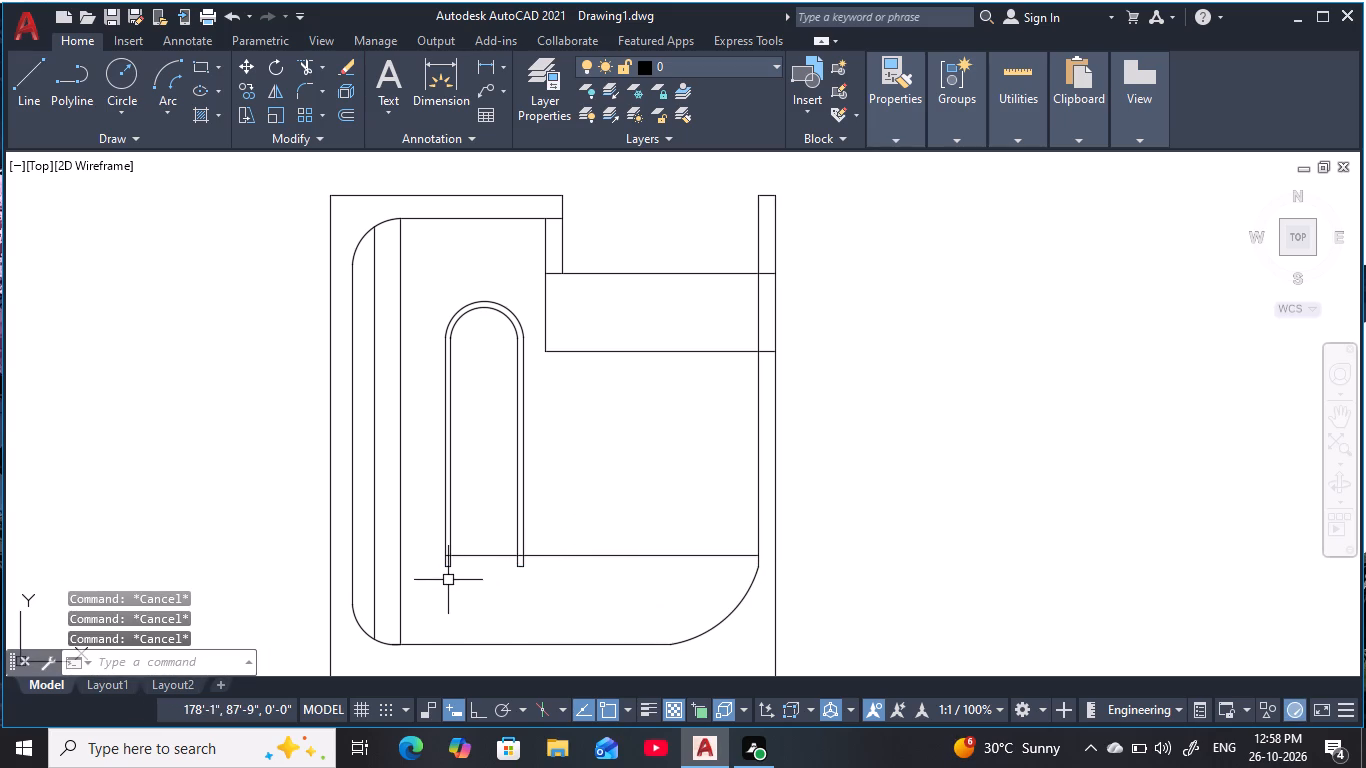
key(space)
text(2)
key(space)
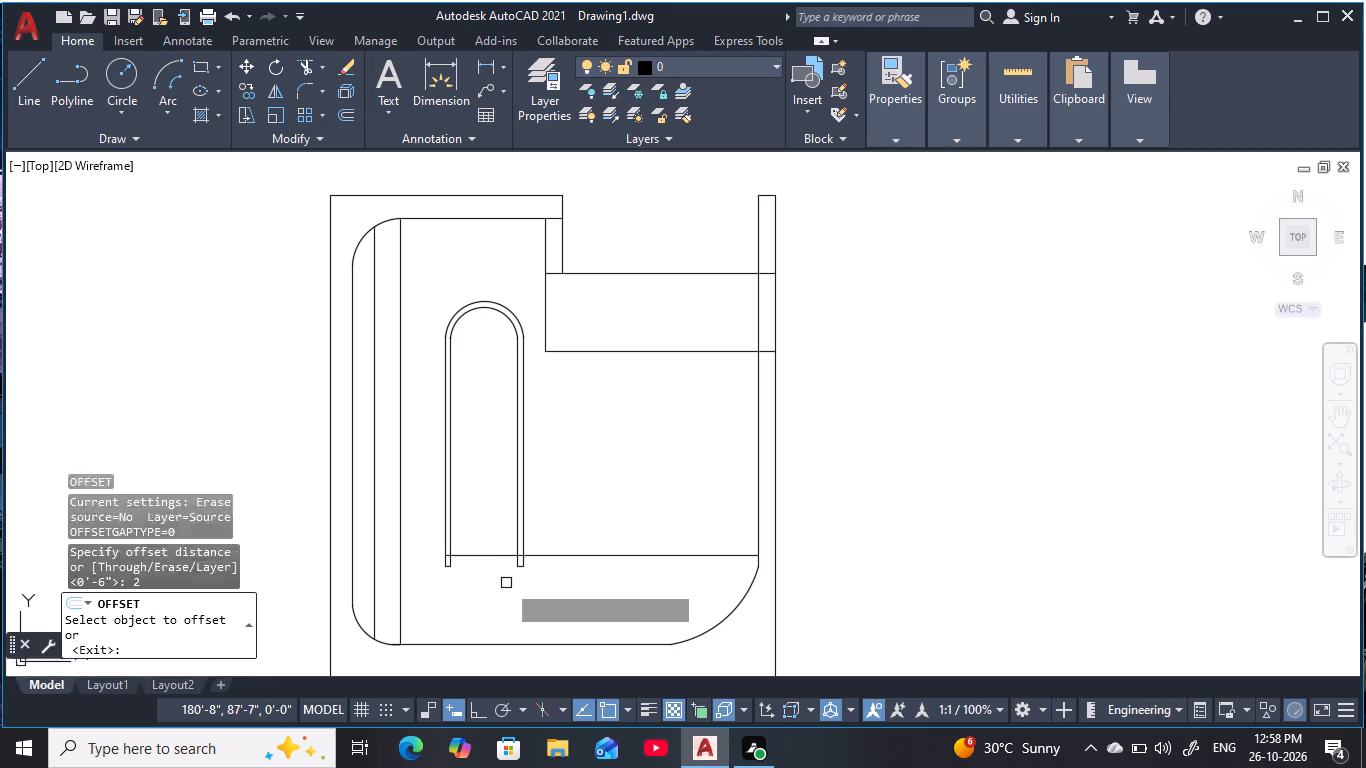
click(498, 560)
click(498, 582)
key(Escape)
key(Escape)
middle_drag(578, 608, 581, 586)
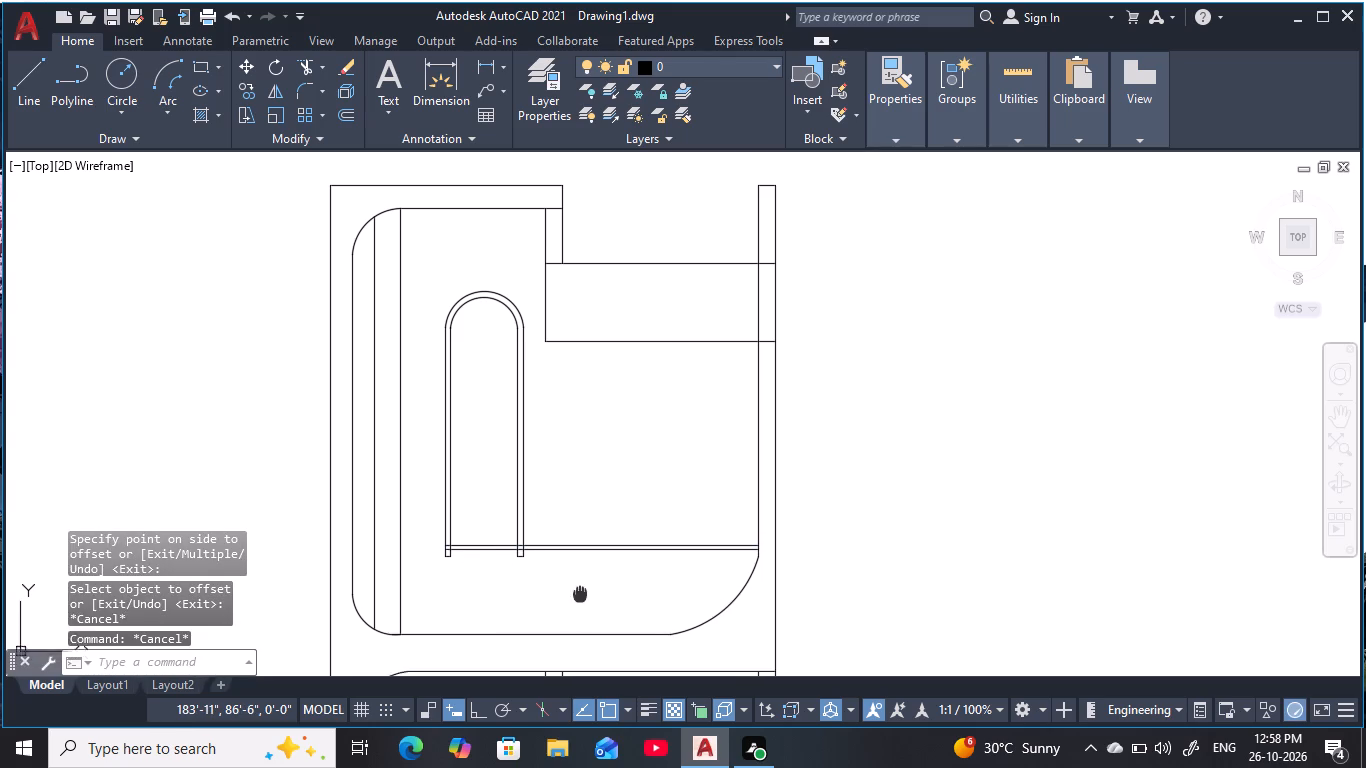
middle_drag(581, 586, 584, 559)
key(Escape)
key(Escape)
key(Escape)
key(Escape)
key(Escape)
Trim the arched window's jamb lines and leftover short segments below the lower of the two base lines.
text(tr)
key(space)
key(space)
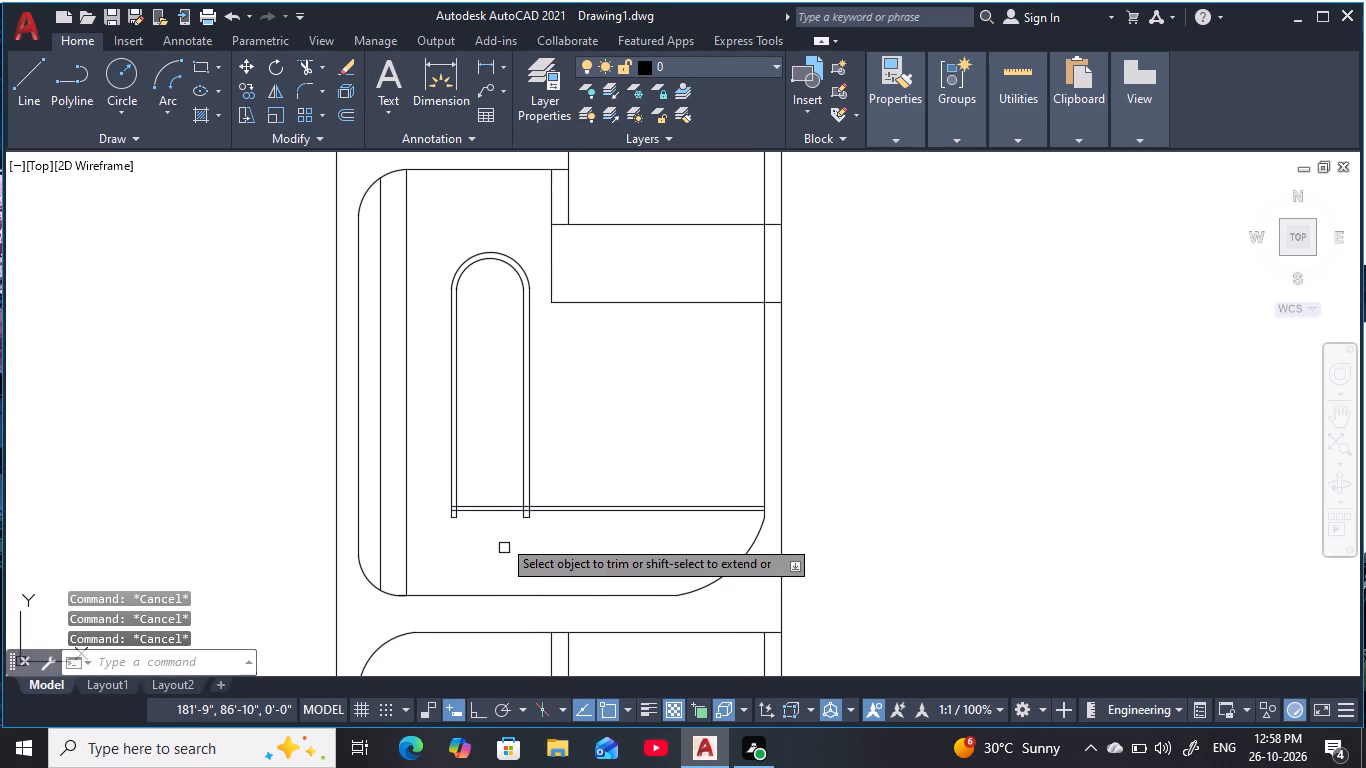
scroll(501, 529, up, 4)
drag(703, 462, 566, 477)
drag(644, 466, 648, 471)
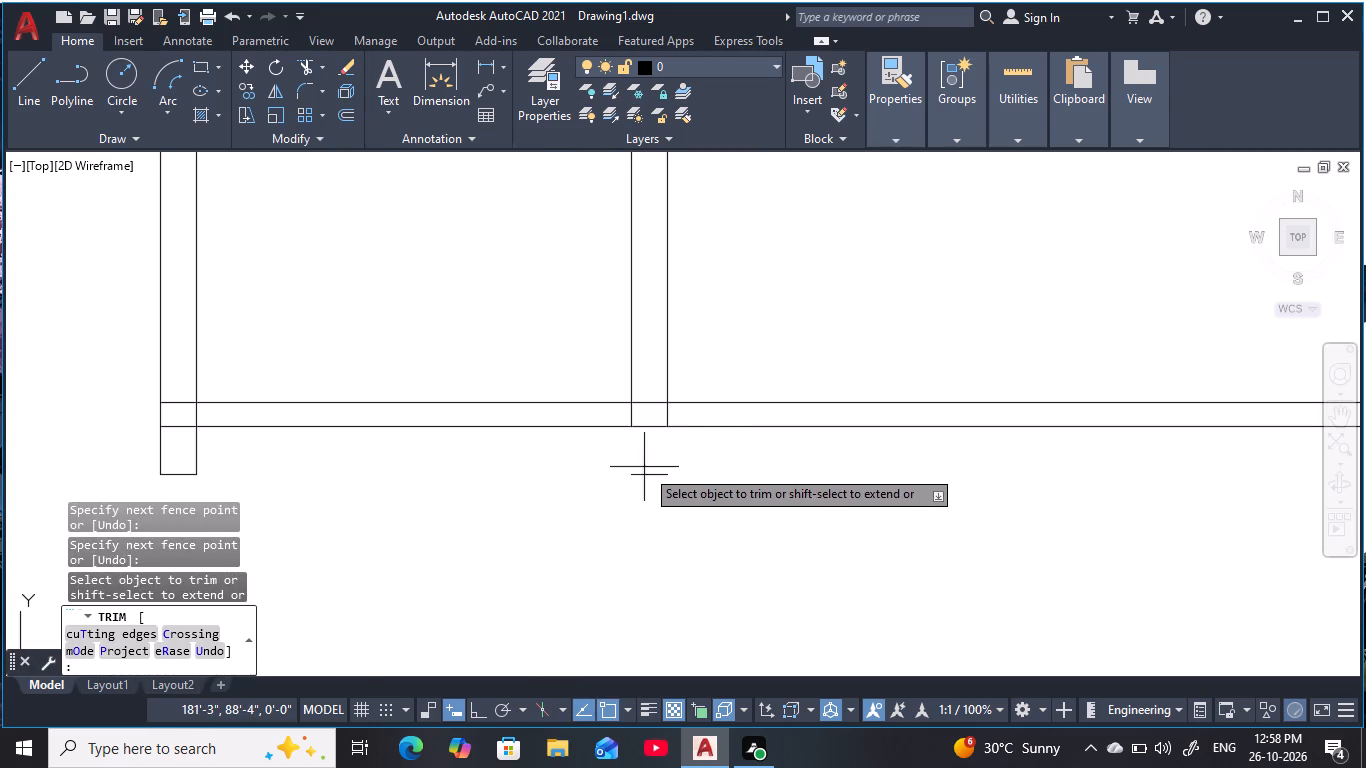
drag(648, 471, 647, 498)
middle_drag(393, 517, 716, 504)
drag(568, 448, 423, 449)
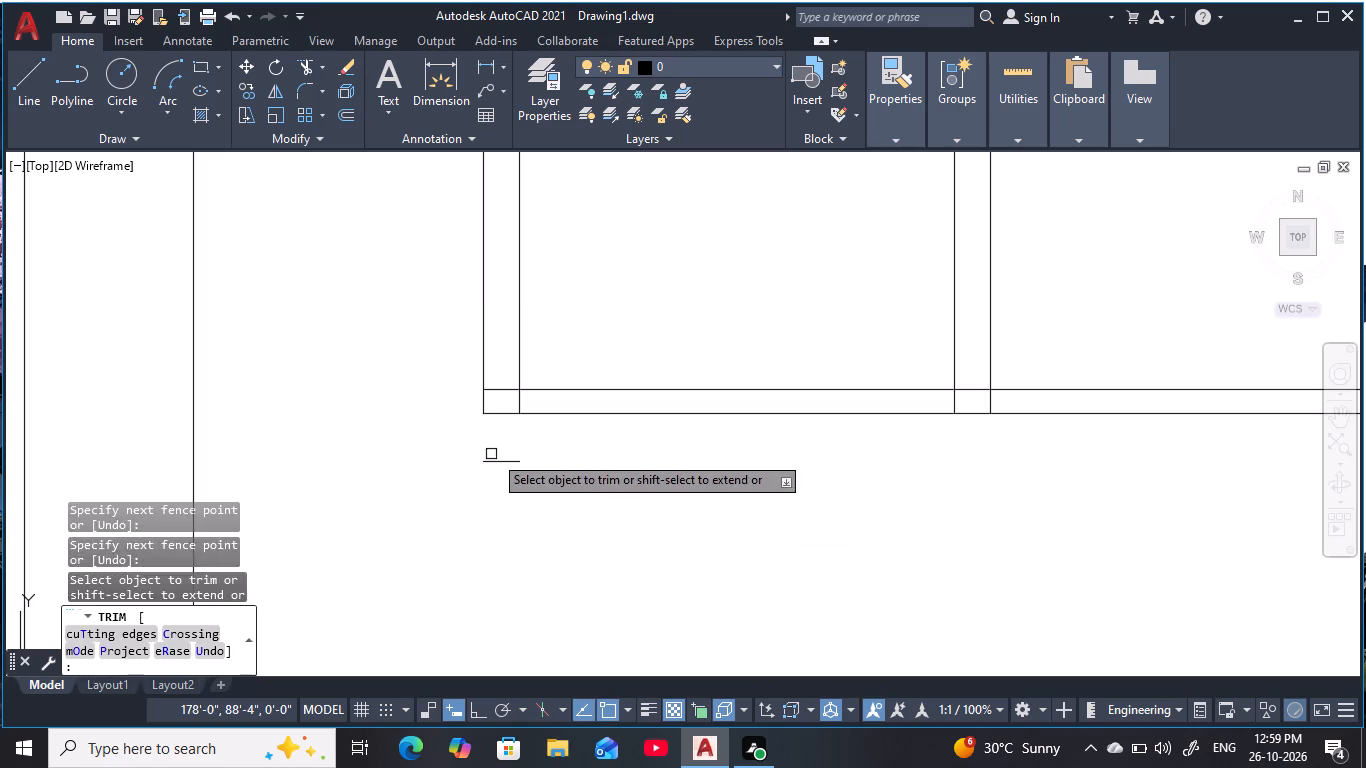
drag(500, 454, 506, 497)
scroll(638, 520, down, 3)
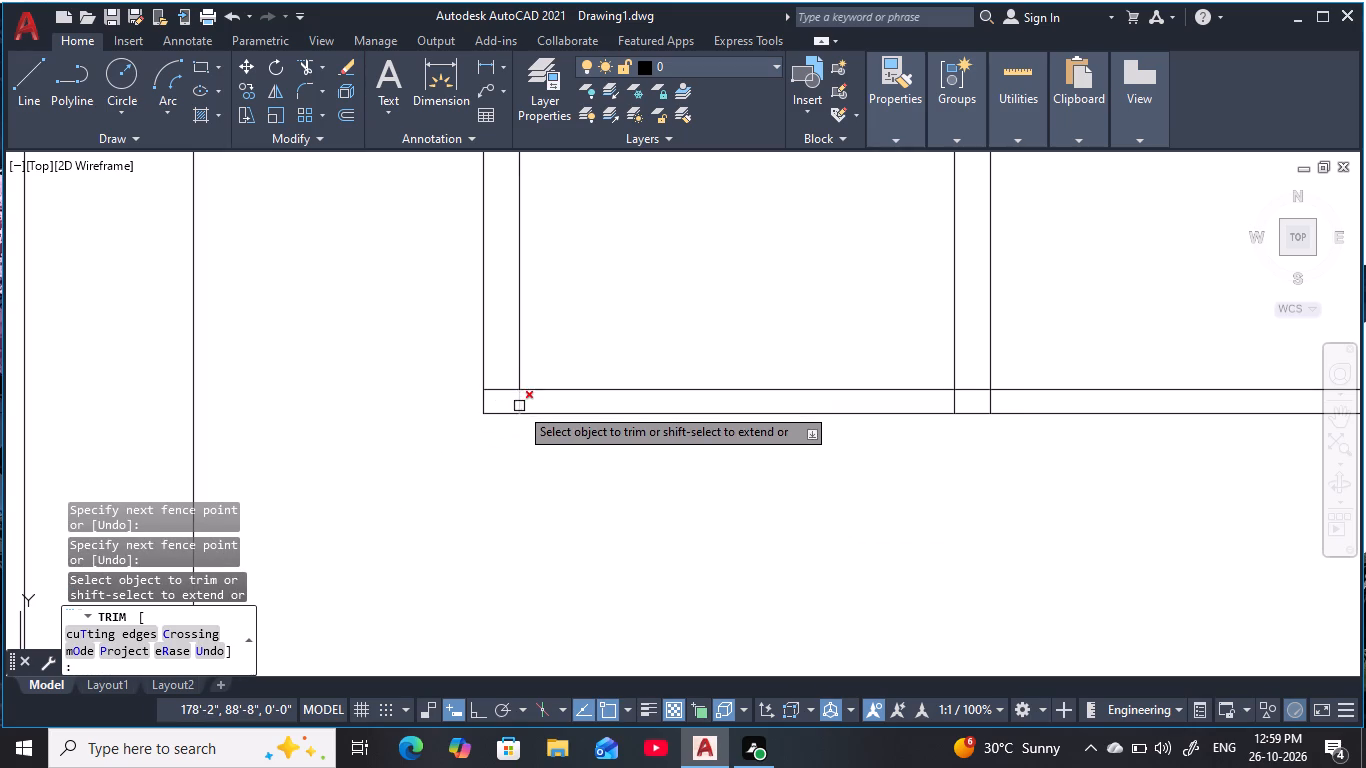
Trim the overlapping segments at both bottom corners of the arched window's double frame to form clean inner corners.
click(519, 406)
click(503, 390)
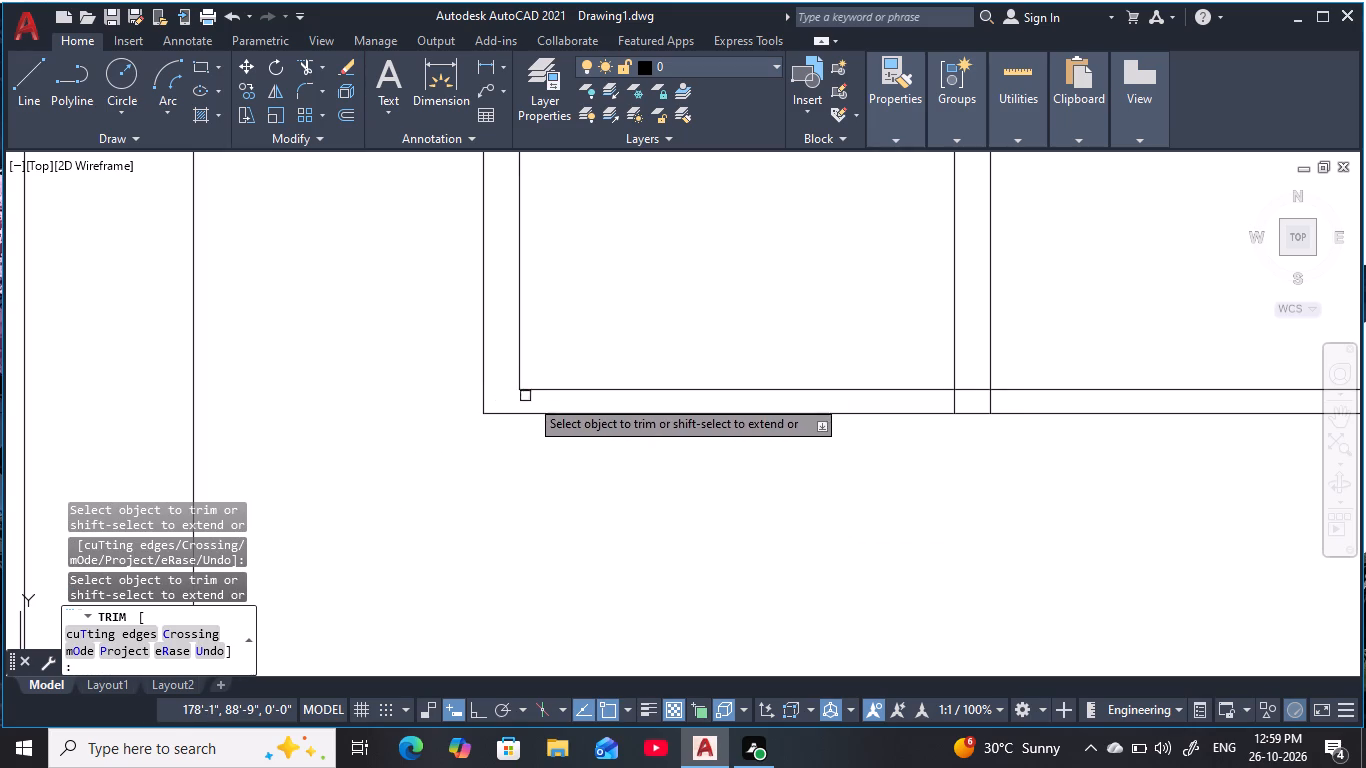
click(976, 388)
click(957, 400)
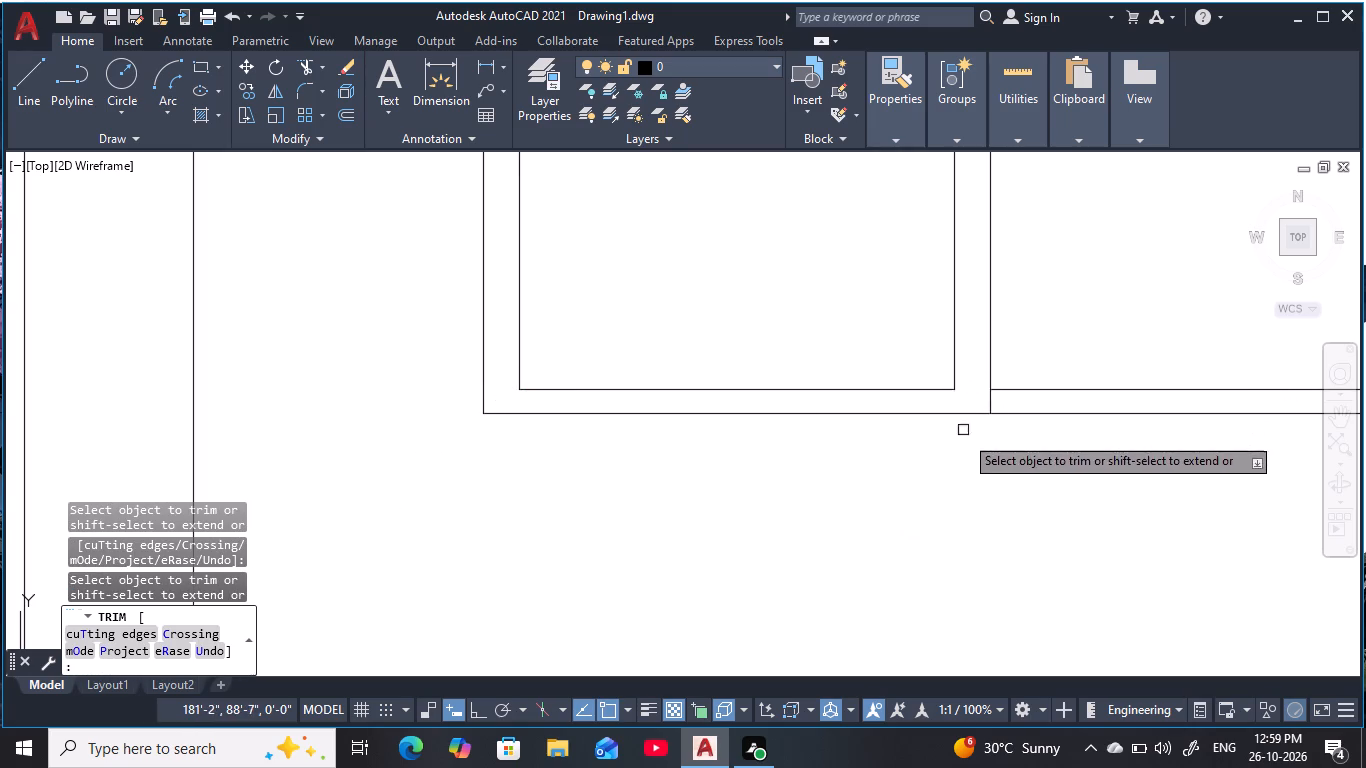
scroll(985, 464, down, 4)
middle_drag(985, 468, 692, 446)
key(Escape)
key(Escape)
key(Escape)
key(Escape)
key(Escape)
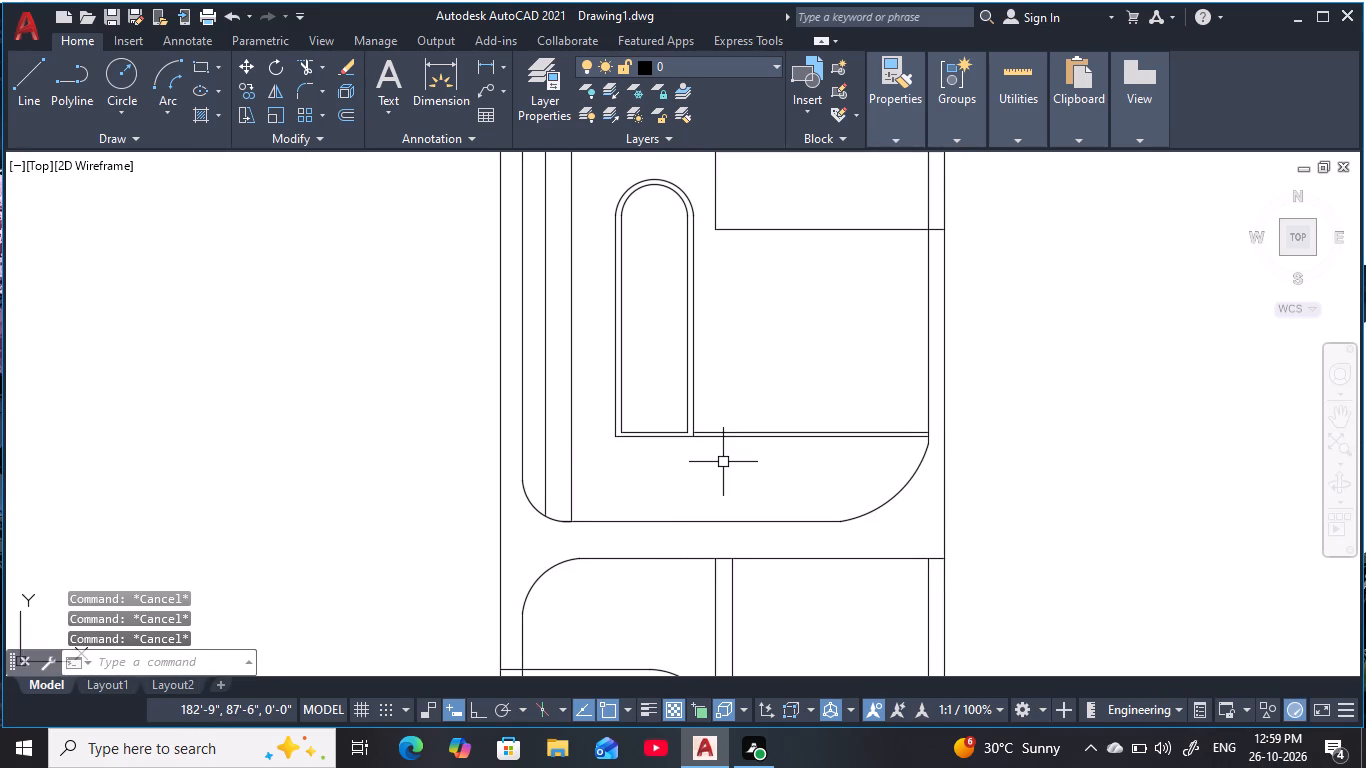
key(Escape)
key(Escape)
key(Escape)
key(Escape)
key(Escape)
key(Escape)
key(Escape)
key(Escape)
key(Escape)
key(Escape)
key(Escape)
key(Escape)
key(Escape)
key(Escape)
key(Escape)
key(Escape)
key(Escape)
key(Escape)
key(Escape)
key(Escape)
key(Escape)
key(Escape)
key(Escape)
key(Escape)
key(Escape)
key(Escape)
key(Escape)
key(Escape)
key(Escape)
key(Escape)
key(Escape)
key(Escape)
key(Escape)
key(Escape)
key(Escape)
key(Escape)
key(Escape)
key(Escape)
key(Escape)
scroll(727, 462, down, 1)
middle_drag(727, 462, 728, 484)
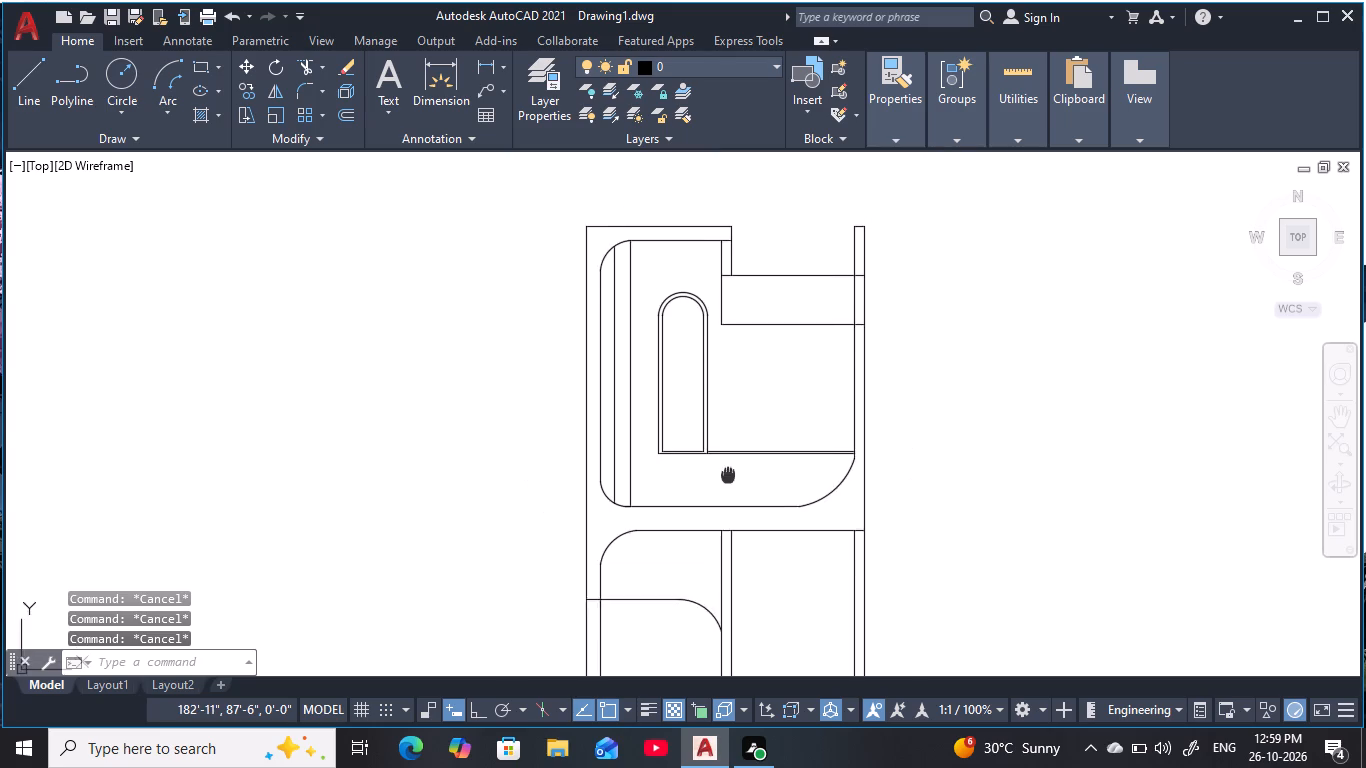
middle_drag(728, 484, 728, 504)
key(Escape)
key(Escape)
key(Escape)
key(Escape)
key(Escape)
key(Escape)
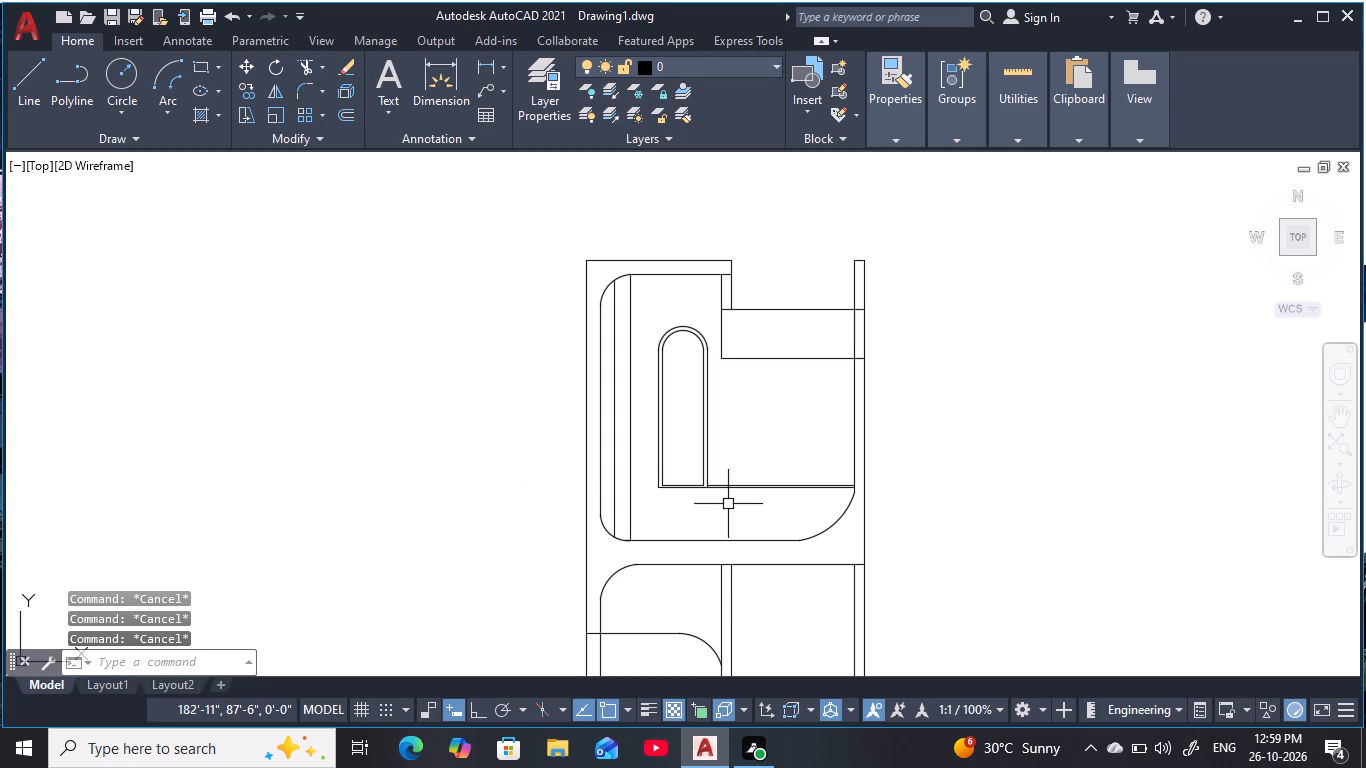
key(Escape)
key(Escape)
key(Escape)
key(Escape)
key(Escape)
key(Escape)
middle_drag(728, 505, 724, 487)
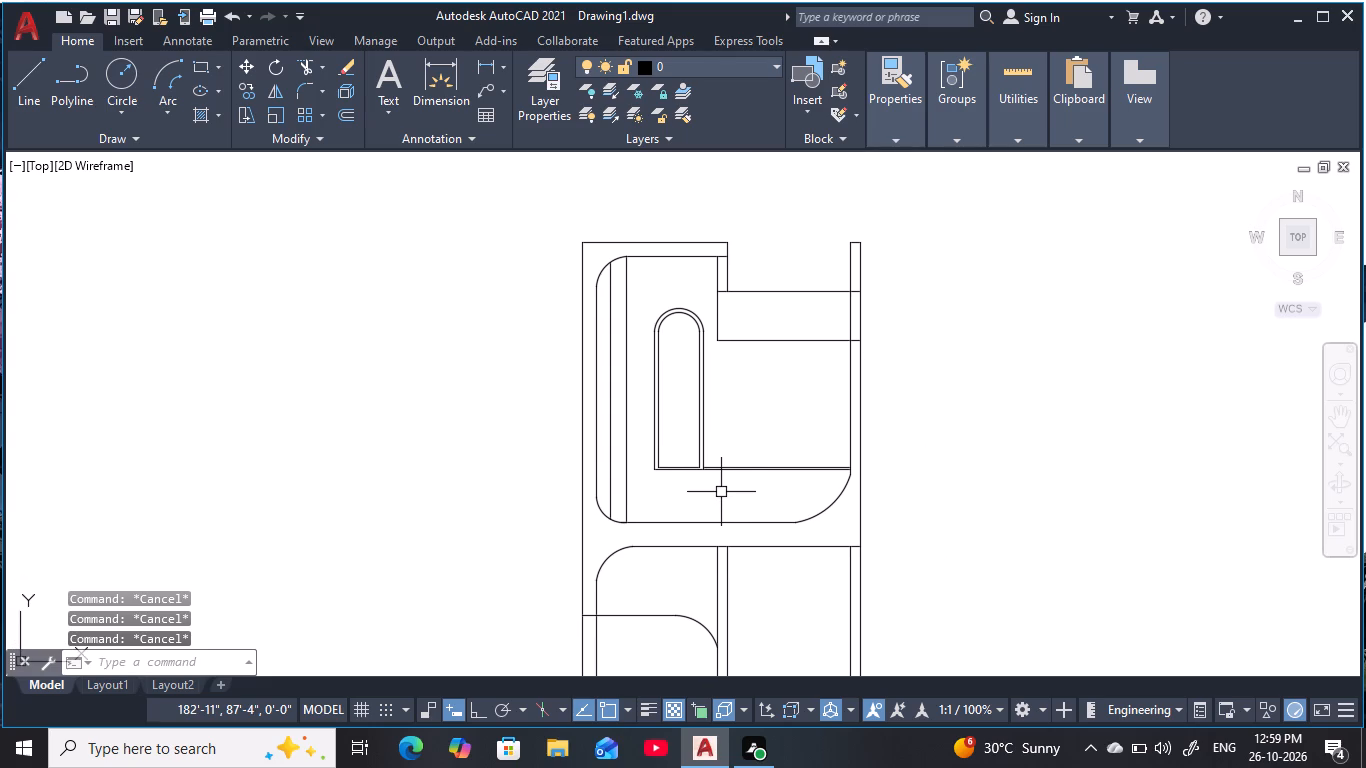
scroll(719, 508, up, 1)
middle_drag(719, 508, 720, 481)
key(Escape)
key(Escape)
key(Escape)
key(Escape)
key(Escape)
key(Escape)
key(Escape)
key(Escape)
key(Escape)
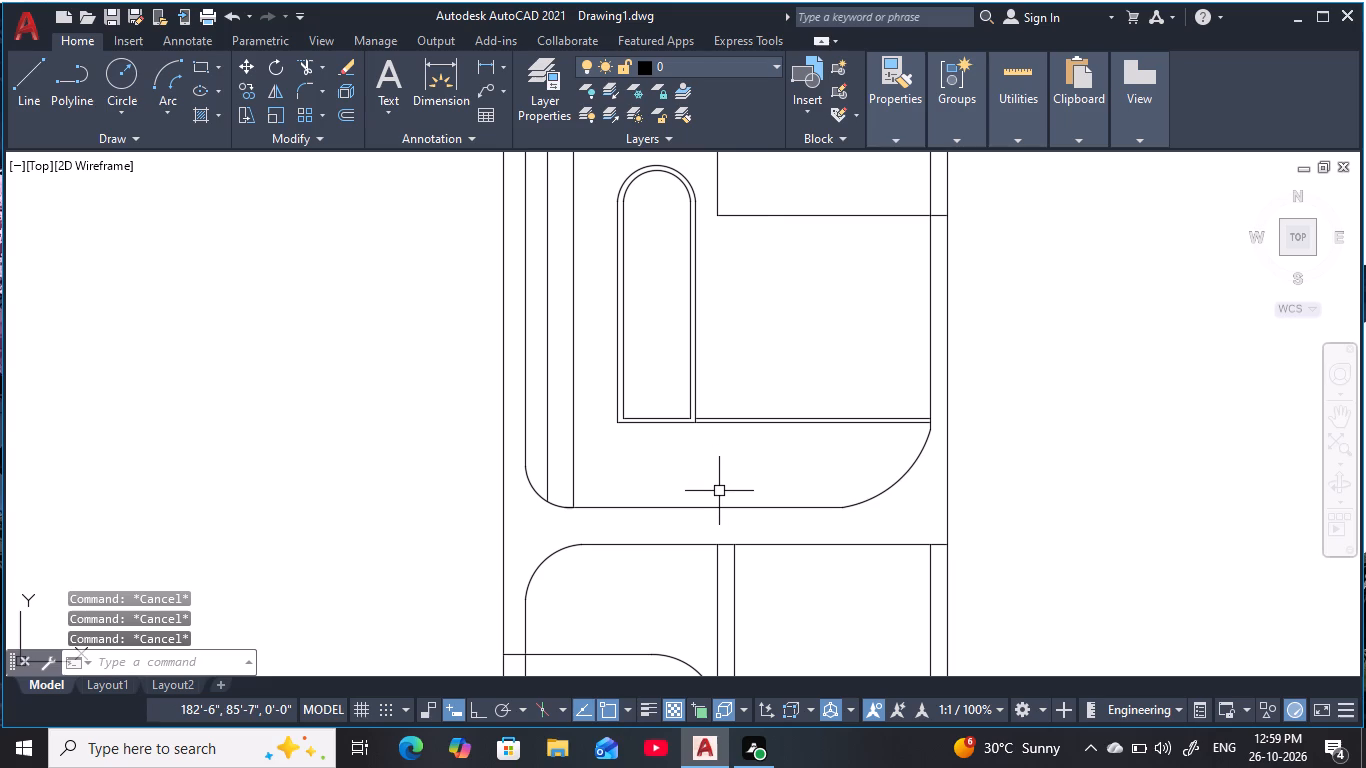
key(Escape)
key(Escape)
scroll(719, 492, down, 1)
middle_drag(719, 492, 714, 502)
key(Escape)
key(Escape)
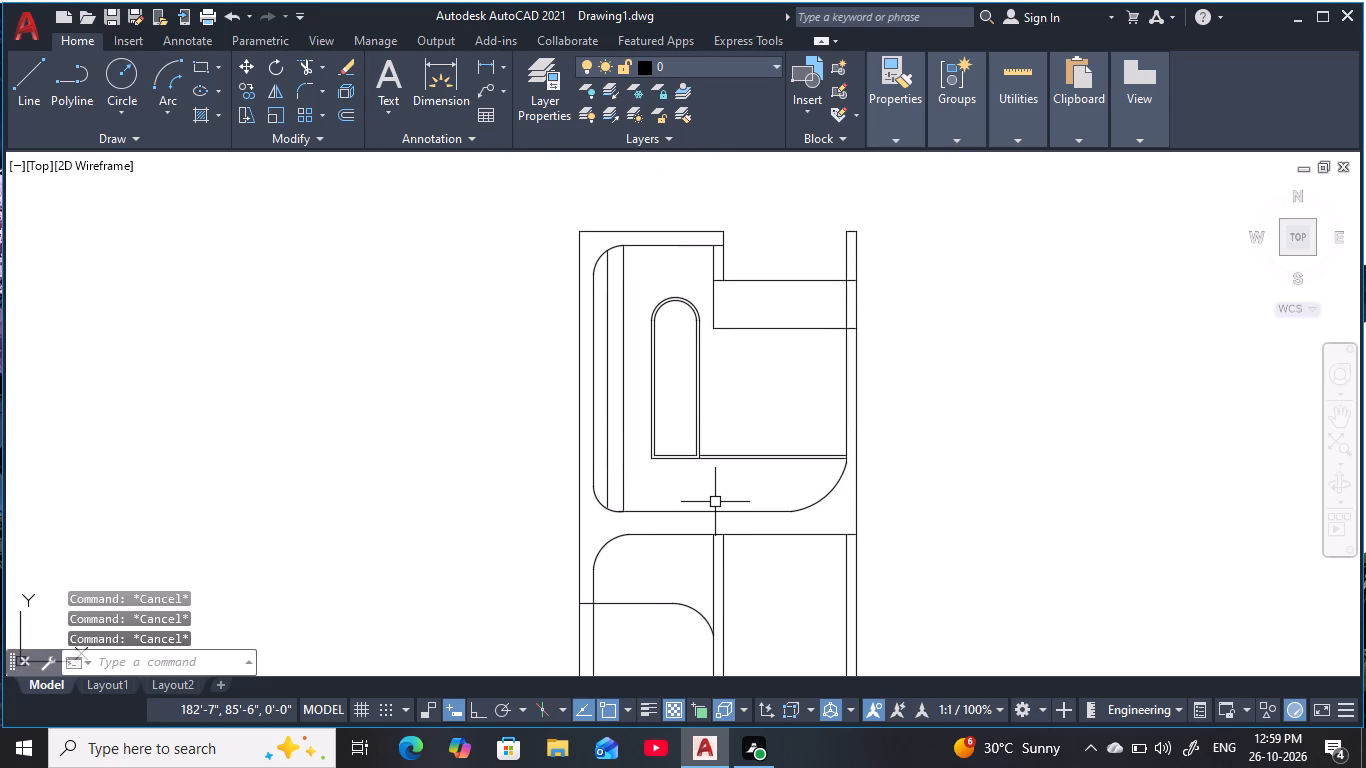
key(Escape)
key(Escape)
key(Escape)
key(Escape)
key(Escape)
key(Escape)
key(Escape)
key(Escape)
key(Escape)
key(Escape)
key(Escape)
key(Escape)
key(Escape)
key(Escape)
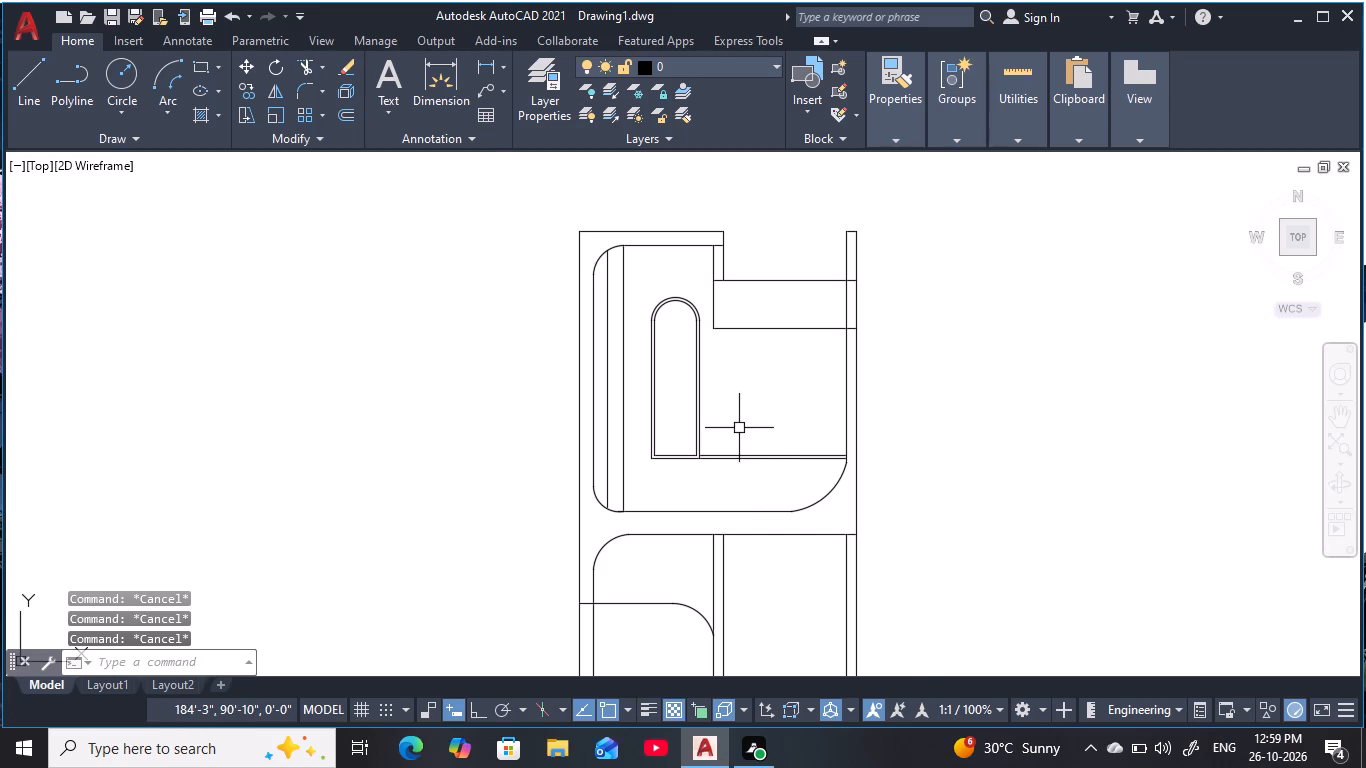
Offset the arched window's outer right jamb line 1' to the right, towards the open wall area.
scroll(739, 428, up, 1)
middle_drag(739, 428, 732, 480)
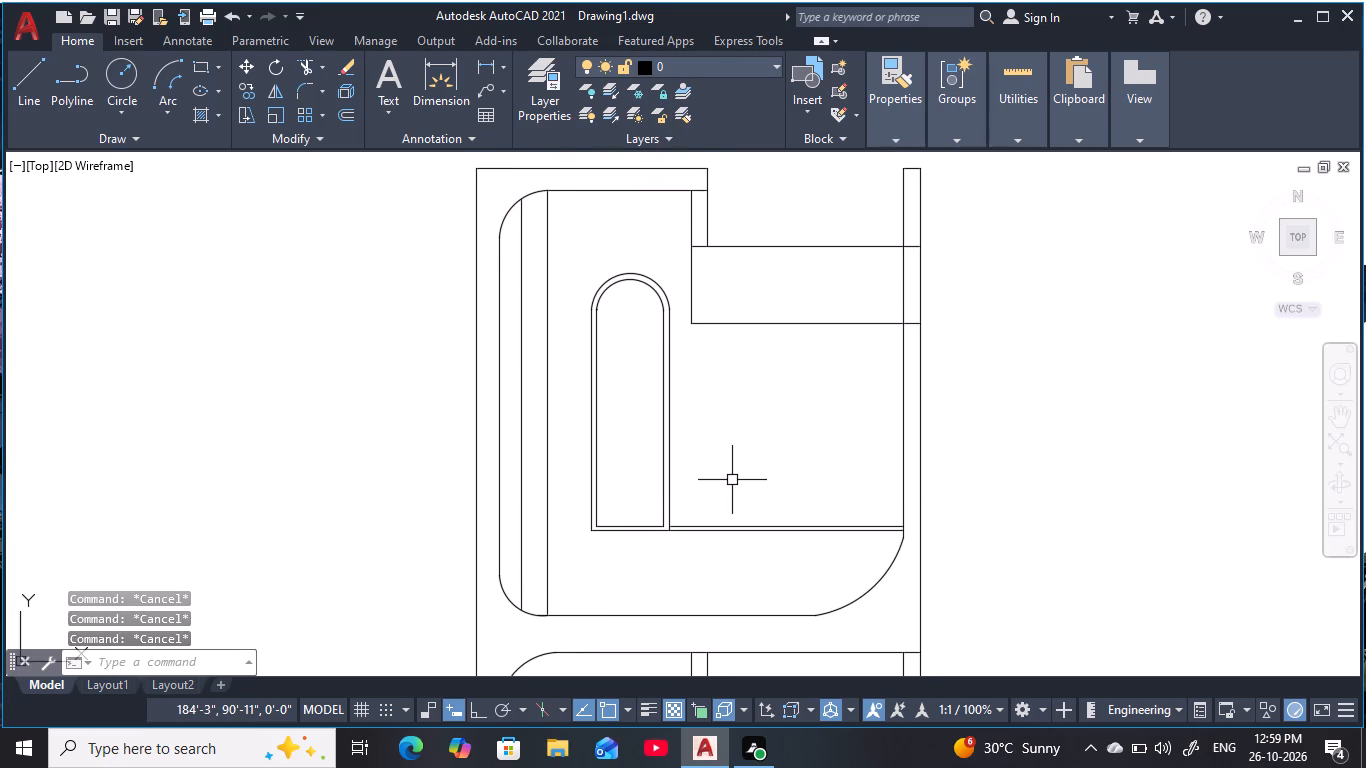
key(Escape)
key(Escape)
key(Escape)
key(Escape)
key(Escape)
key(Escape)
text(o)
key(space)
text(1')
key(space)
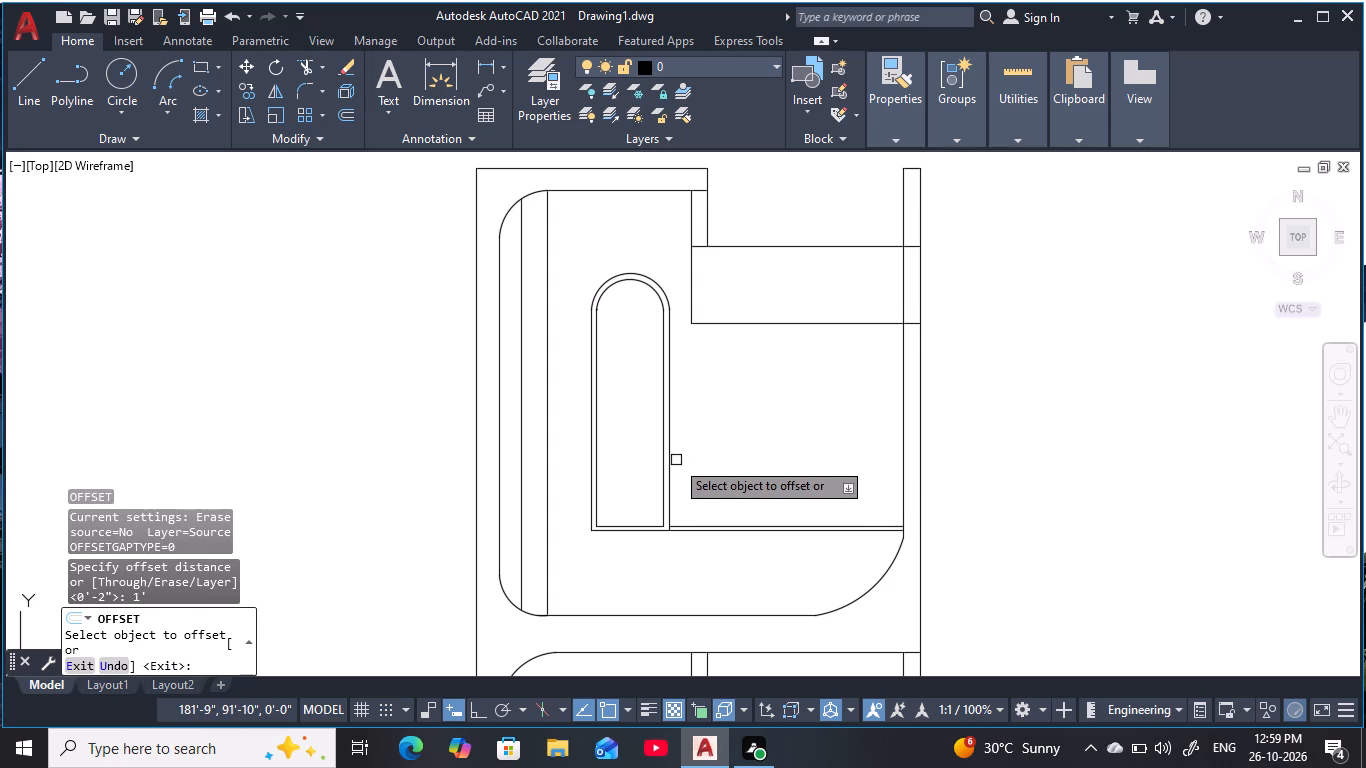
click(672, 460)
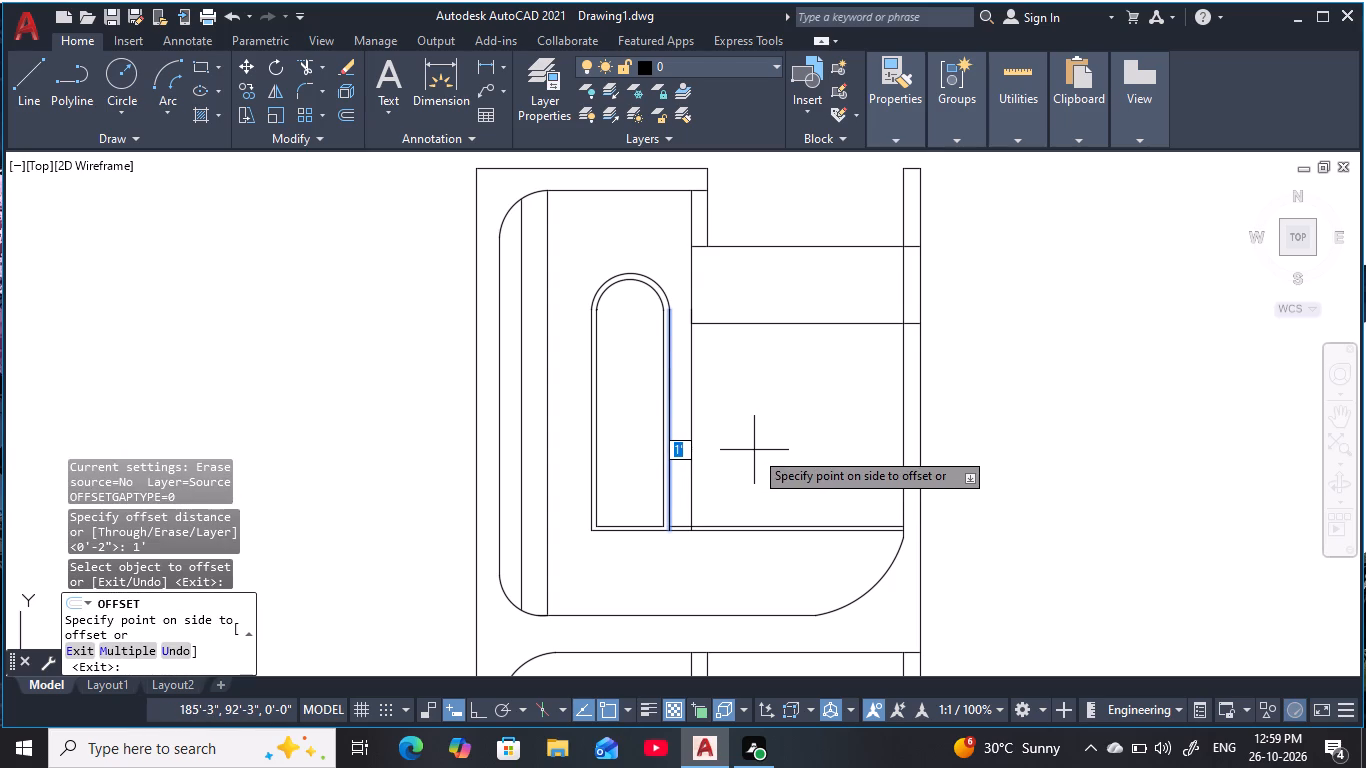
scroll(740, 328, up, 5)
scroll(740, 328, down, 5)
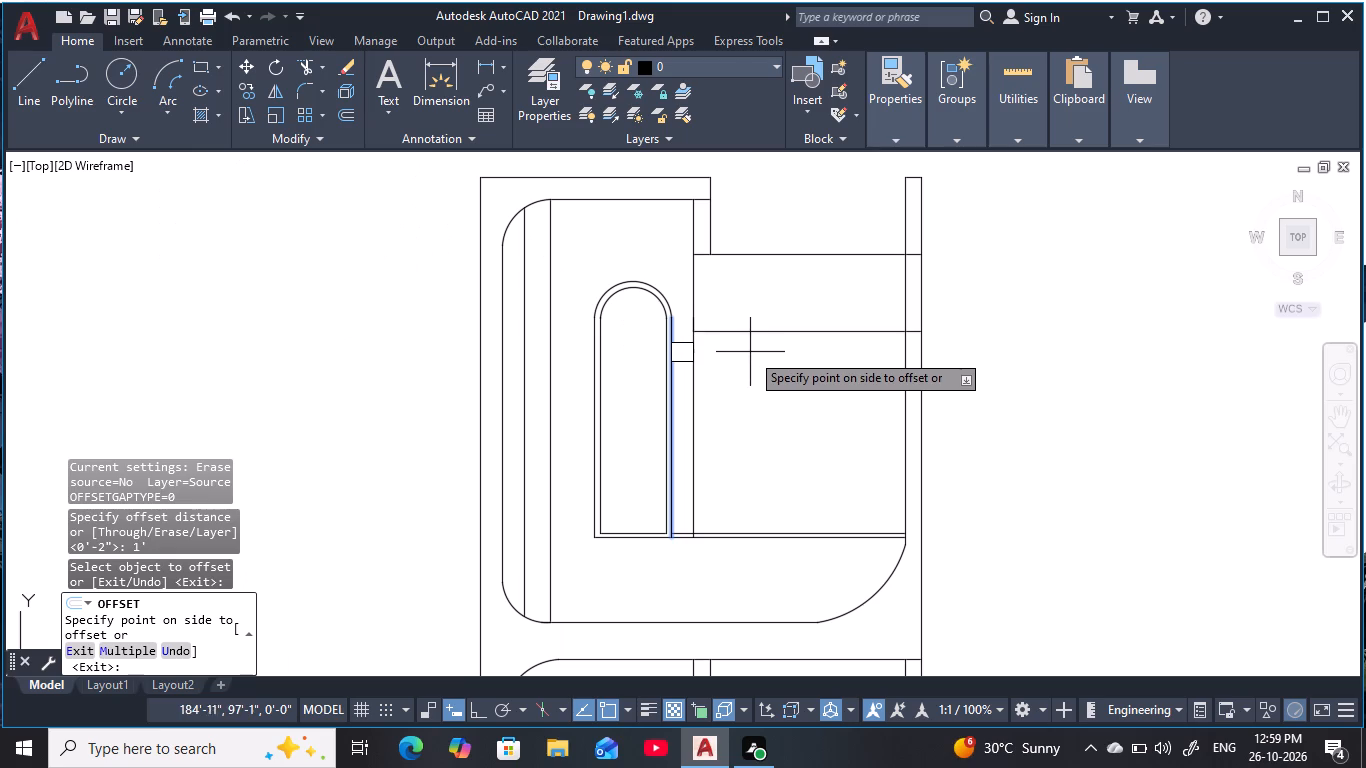
click(760, 360)
key(Escape)
key(Escape)
key(Escape)
key(Escape)
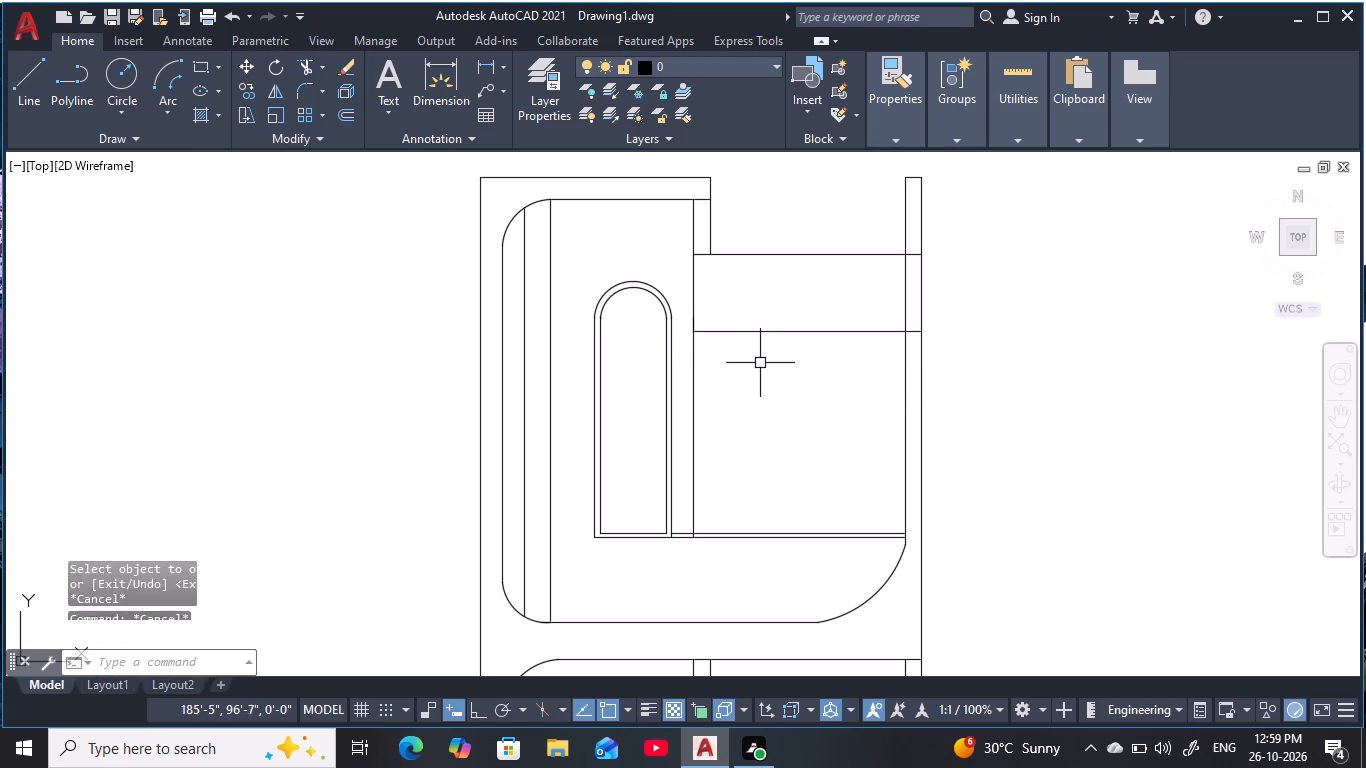
key(Escape)
key(Escape)
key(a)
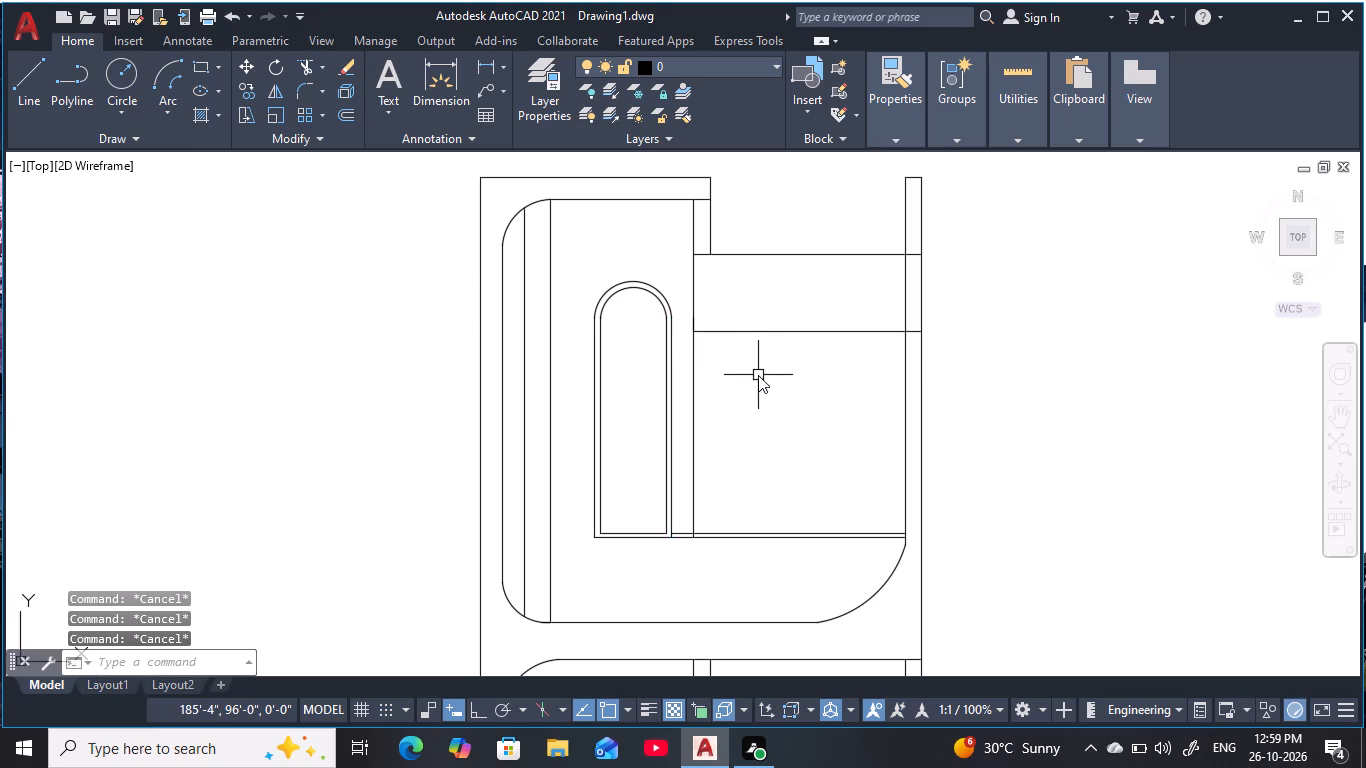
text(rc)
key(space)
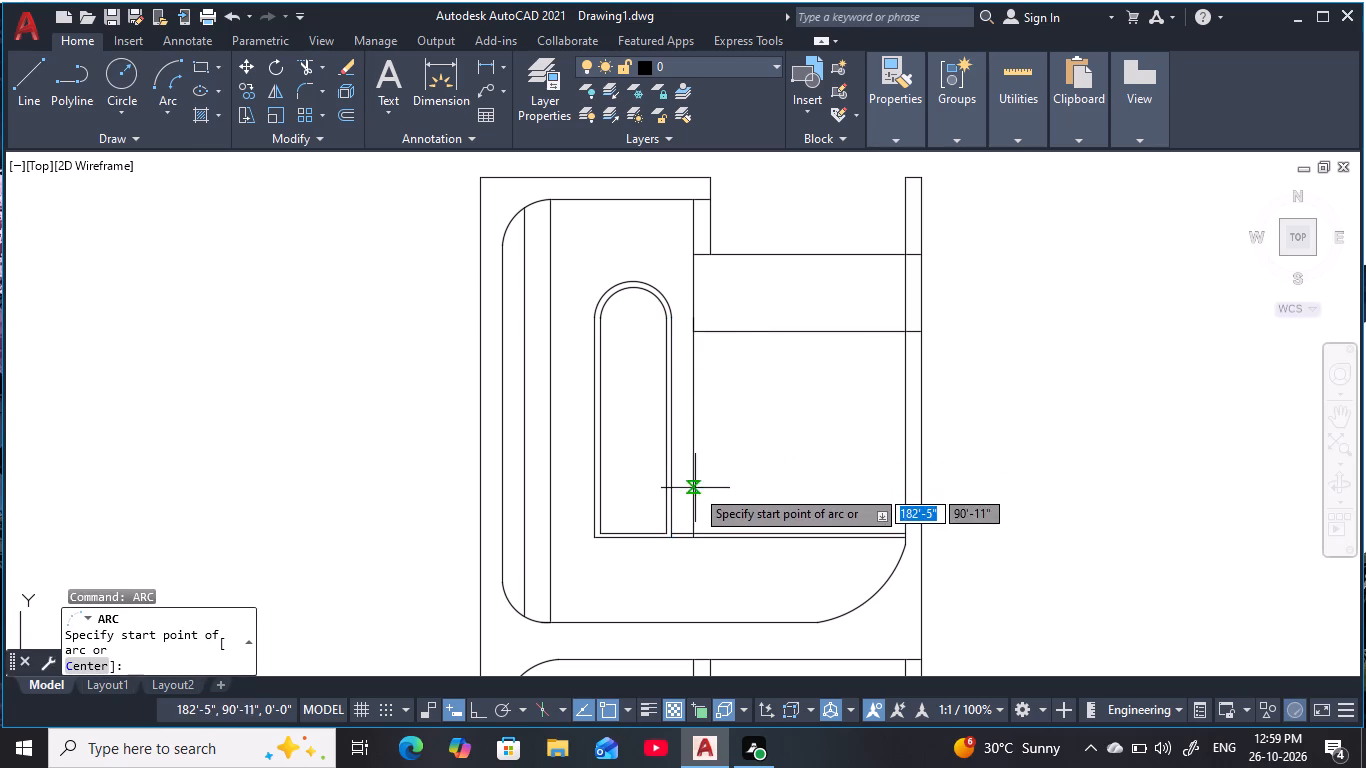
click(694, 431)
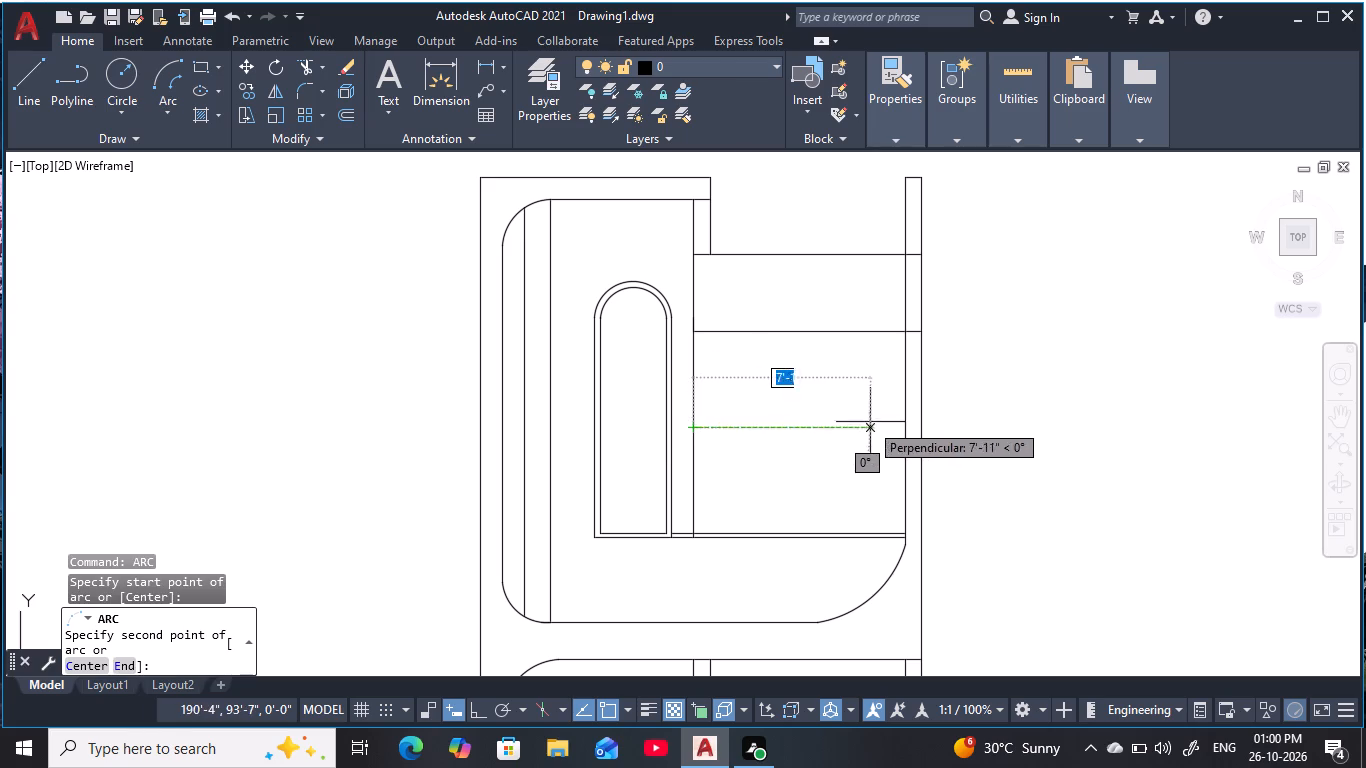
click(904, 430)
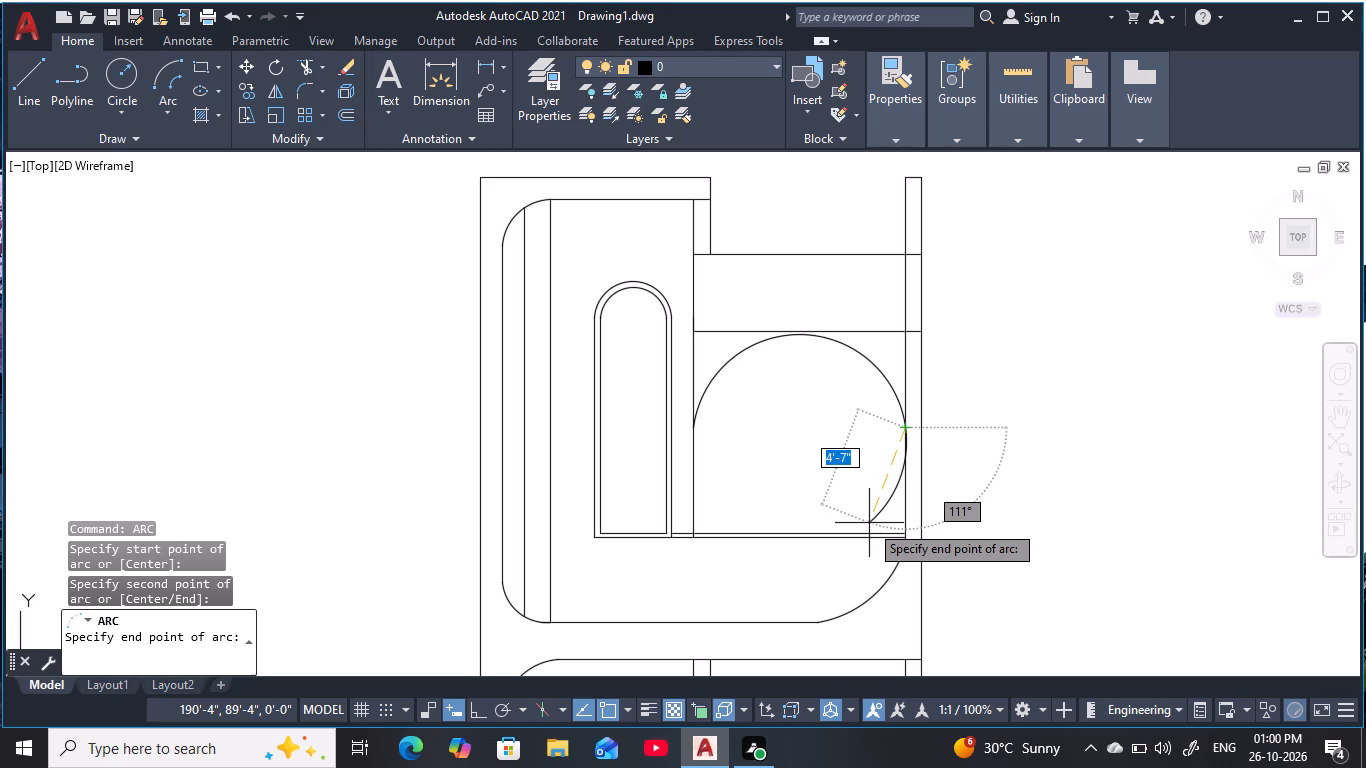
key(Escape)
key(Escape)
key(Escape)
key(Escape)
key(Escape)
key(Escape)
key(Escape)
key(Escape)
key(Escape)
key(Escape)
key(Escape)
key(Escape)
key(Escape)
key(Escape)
Offset the new vertical line beside the arched window 1'6" to the right.
text(o 1)
key(apostrophe)
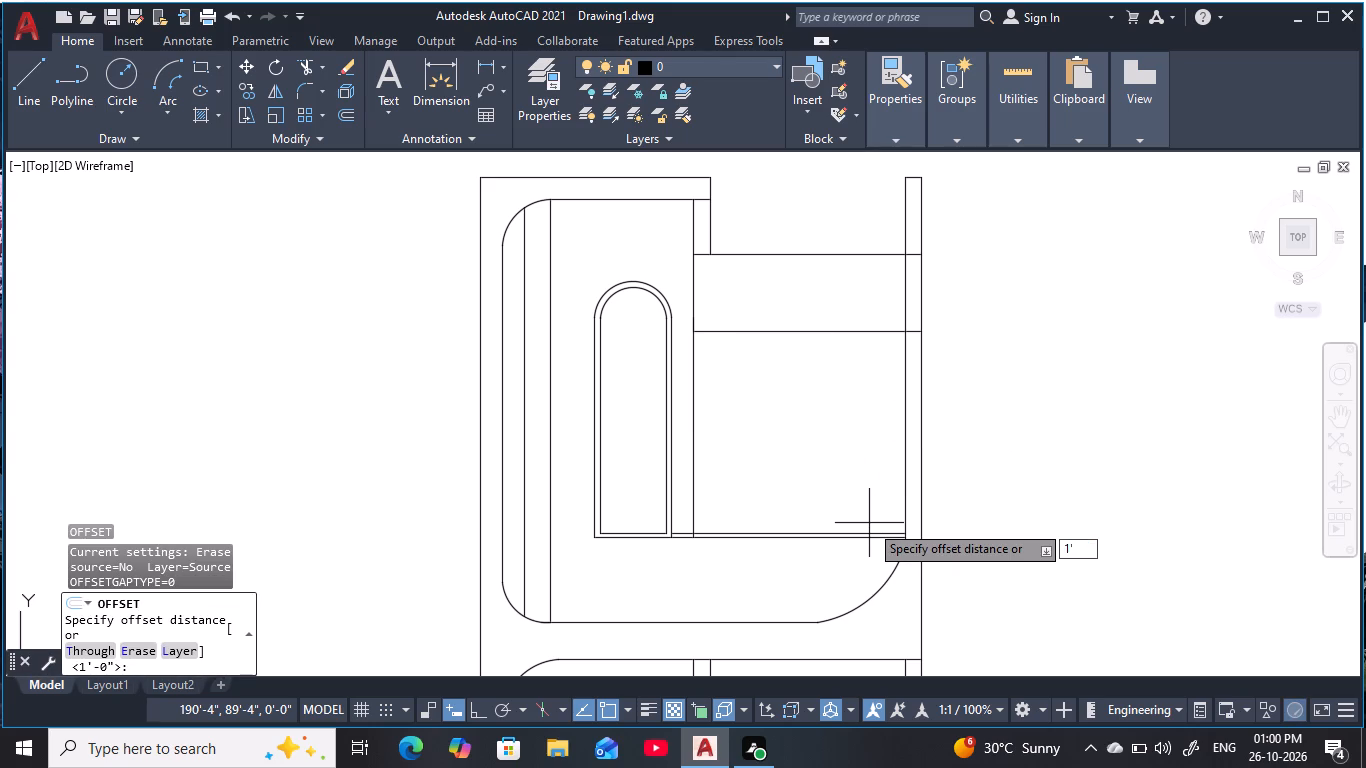
text(6)
key(space)
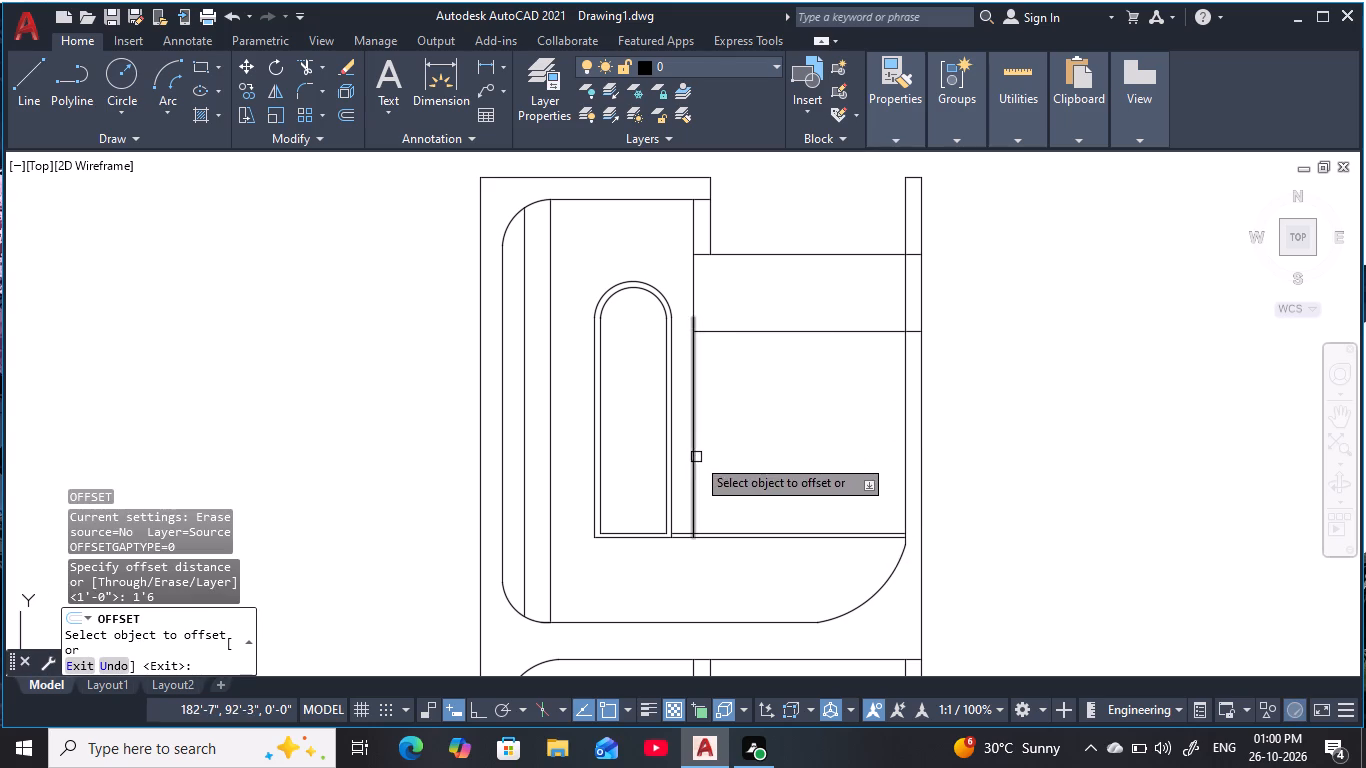
click(692, 456)
click(764, 441)
key(Escape)
key(Escape)
key(Escape)
key(Escape)
key(Escape)
key(Escape)
key(Escape)
key(Escape)
key(Escape)
key(Escape)
key(Escape)
key(Escape)
key(Escape)
key(Escape)
key(Escape)
key(Escape)
key(Escape)
key(Escape)
key(Escape)
key(Escape)
key(Escape)
key(Escape)
key(Escape)
key(Escape)
key(Escape)
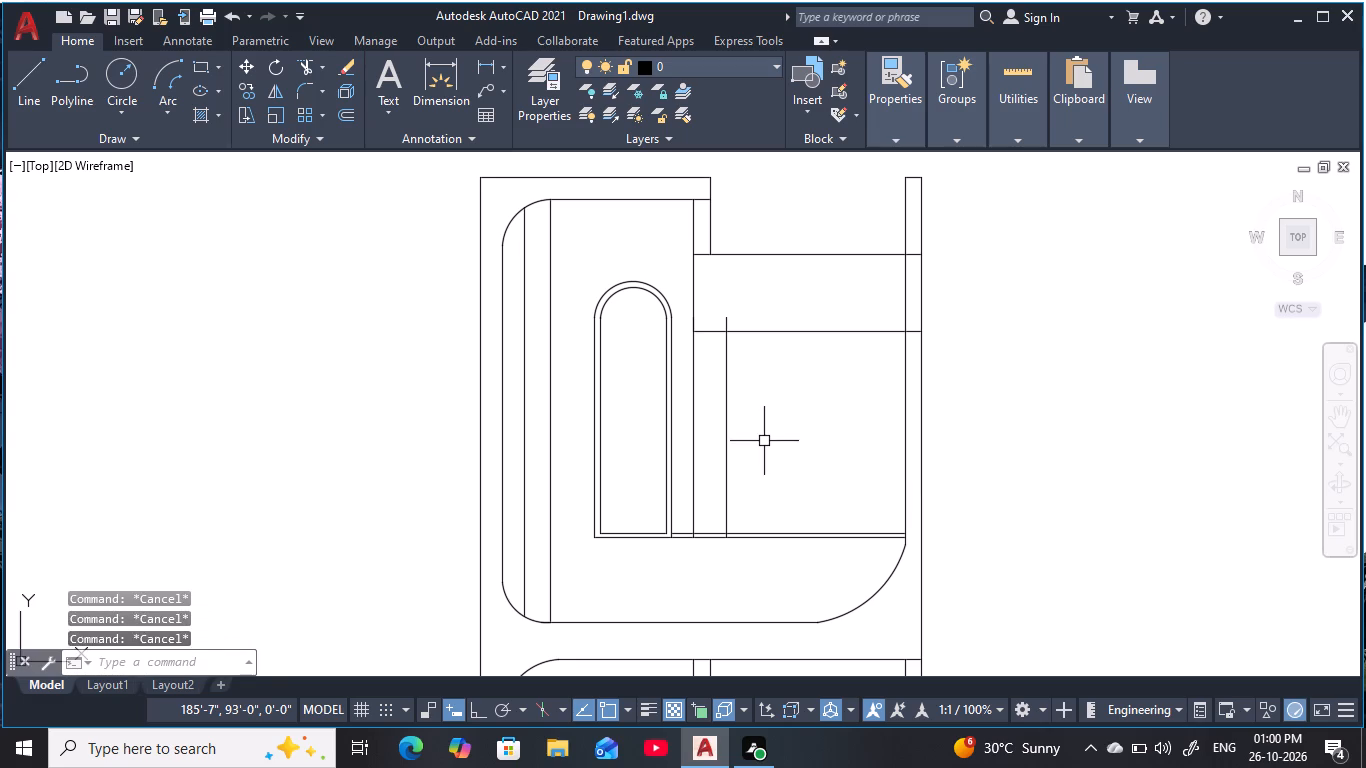
key(Escape)
key(Escape)
Draw a three-point arc from the new line's midpoint through the inner right wall line, ending about 4' below that second point.
text(arc)
key(space)
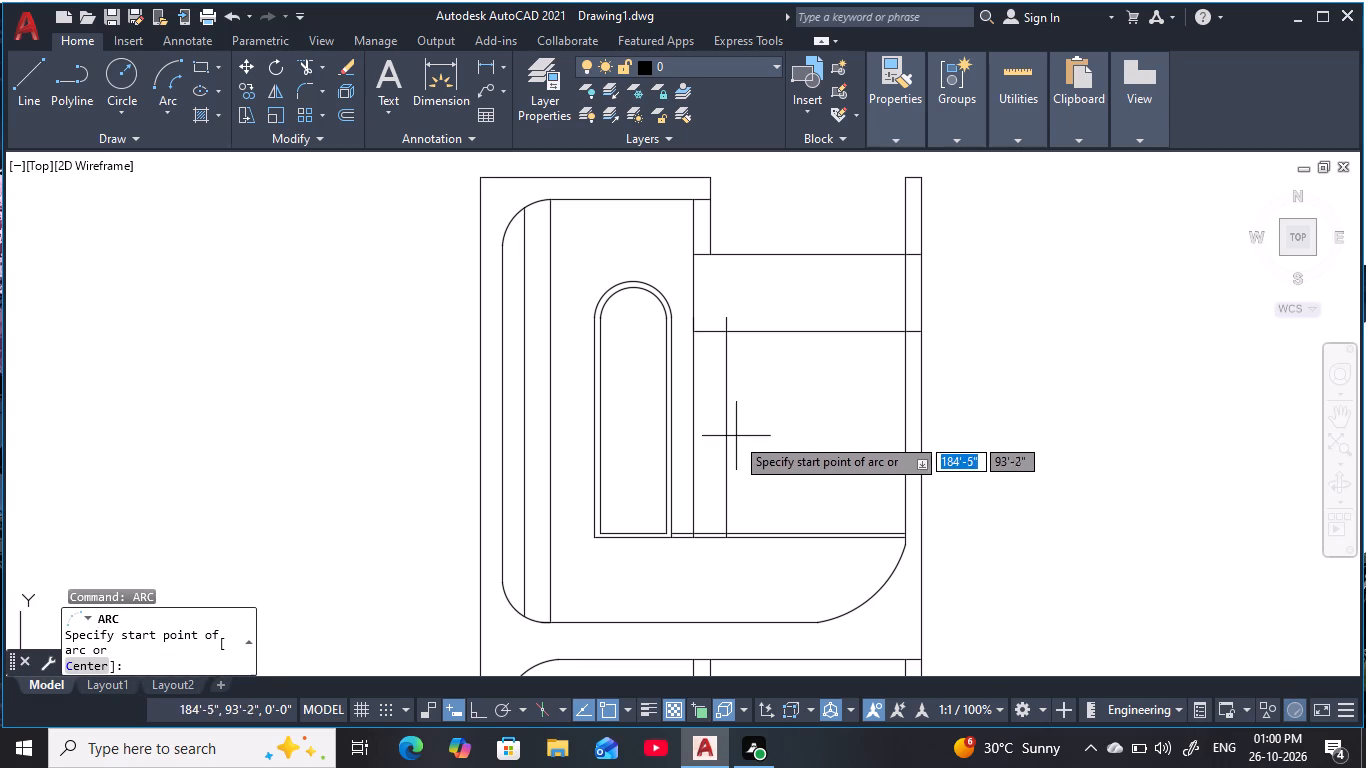
click(731, 433)
click(903, 429)
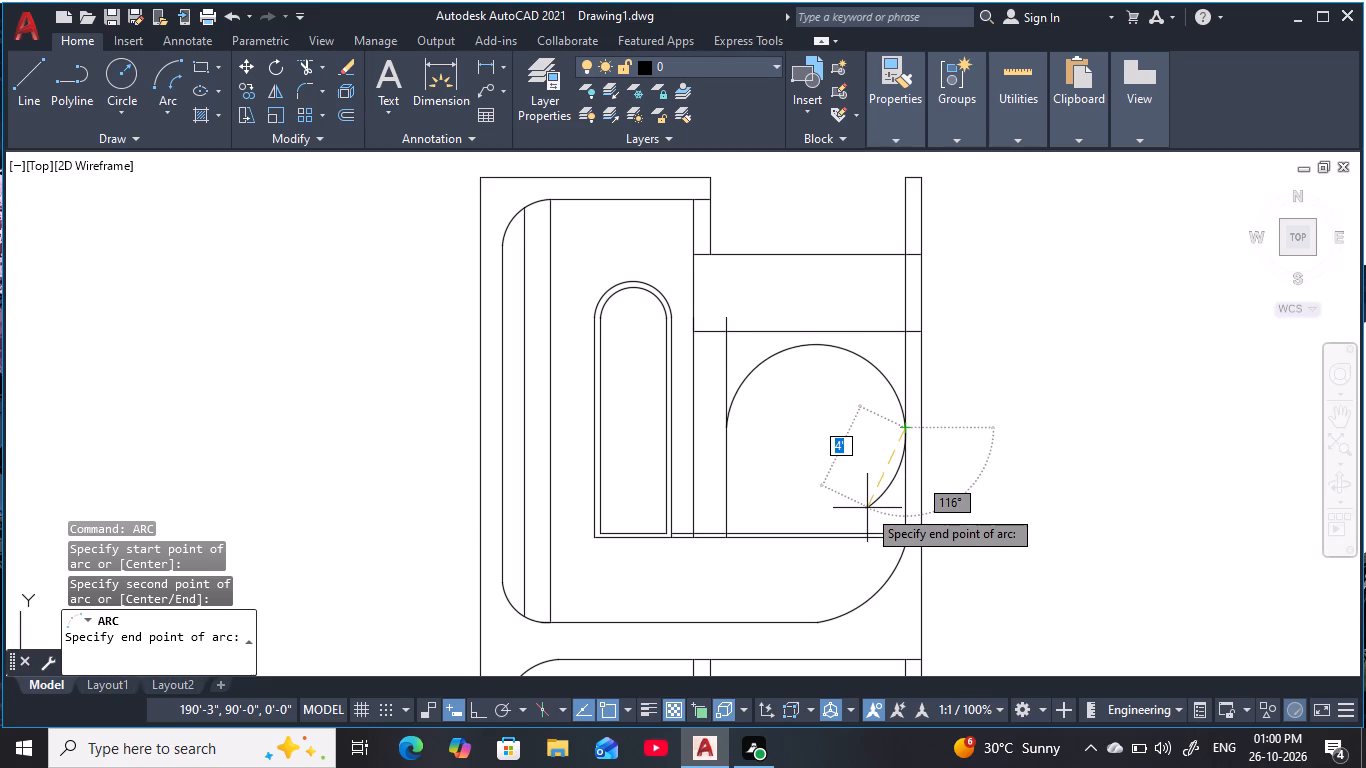
click(867, 508)
key(Escape)
key(Escape)
key(Escape)
key(Escape)
key(Escape)
Trim the vertical line above the large arc's left end and the arc's tail below its contact with the right wall line.
text(tr)
key(space)
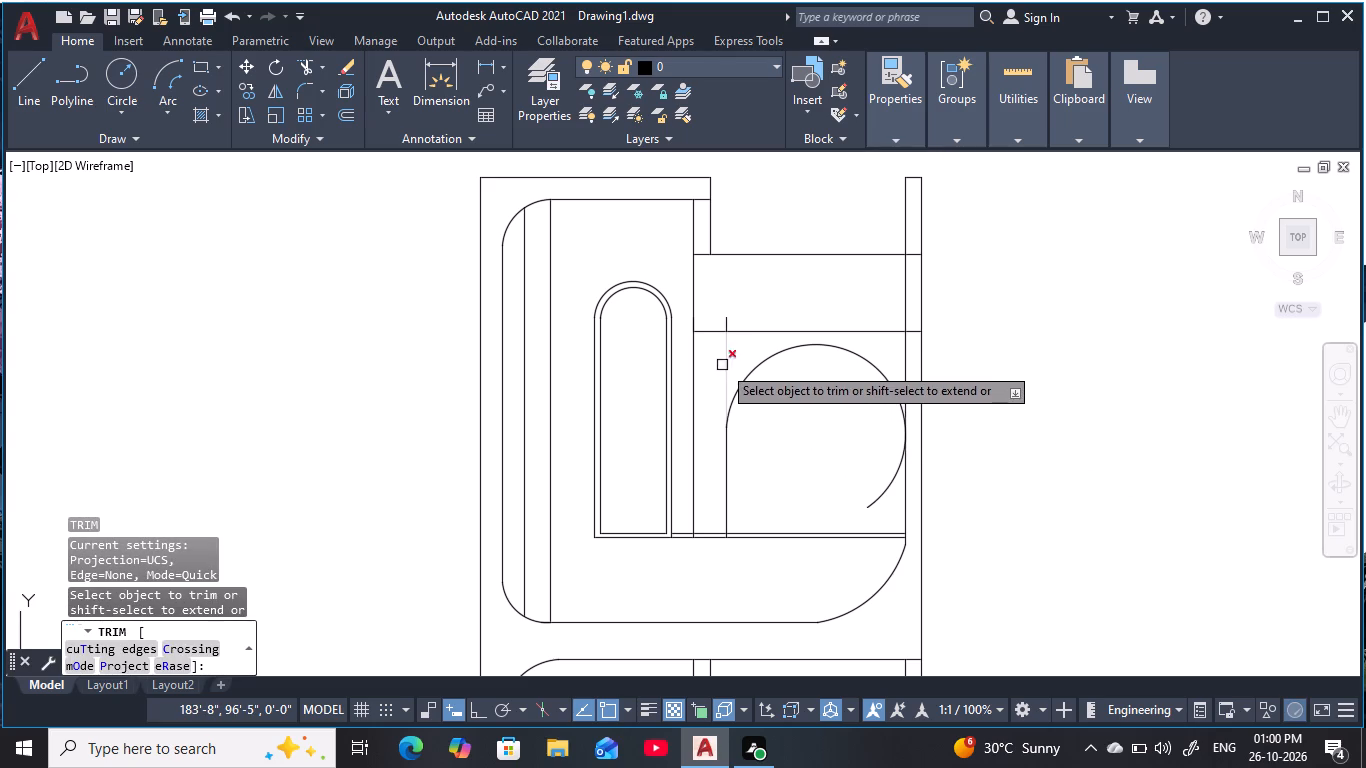
click(722, 365)
click(725, 324)
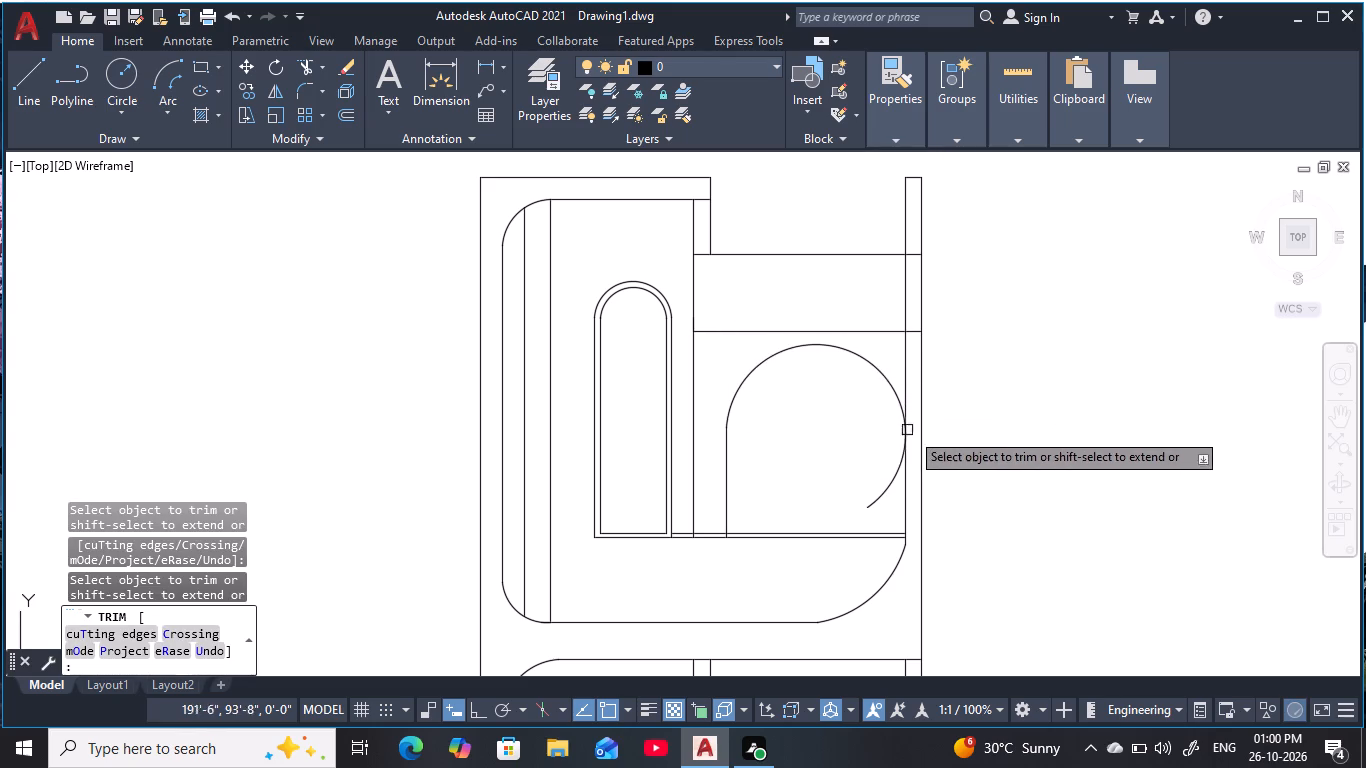
scroll(912, 431, up, 2)
click(871, 552)
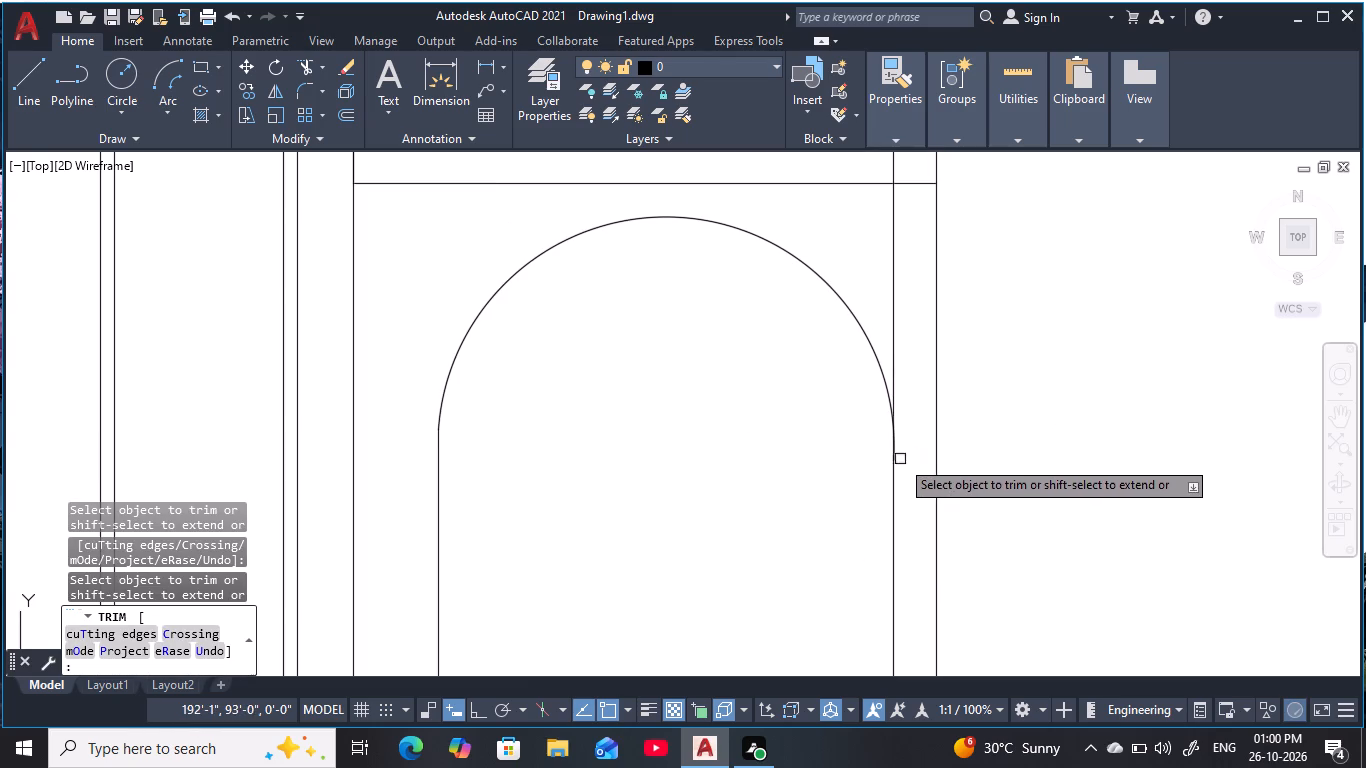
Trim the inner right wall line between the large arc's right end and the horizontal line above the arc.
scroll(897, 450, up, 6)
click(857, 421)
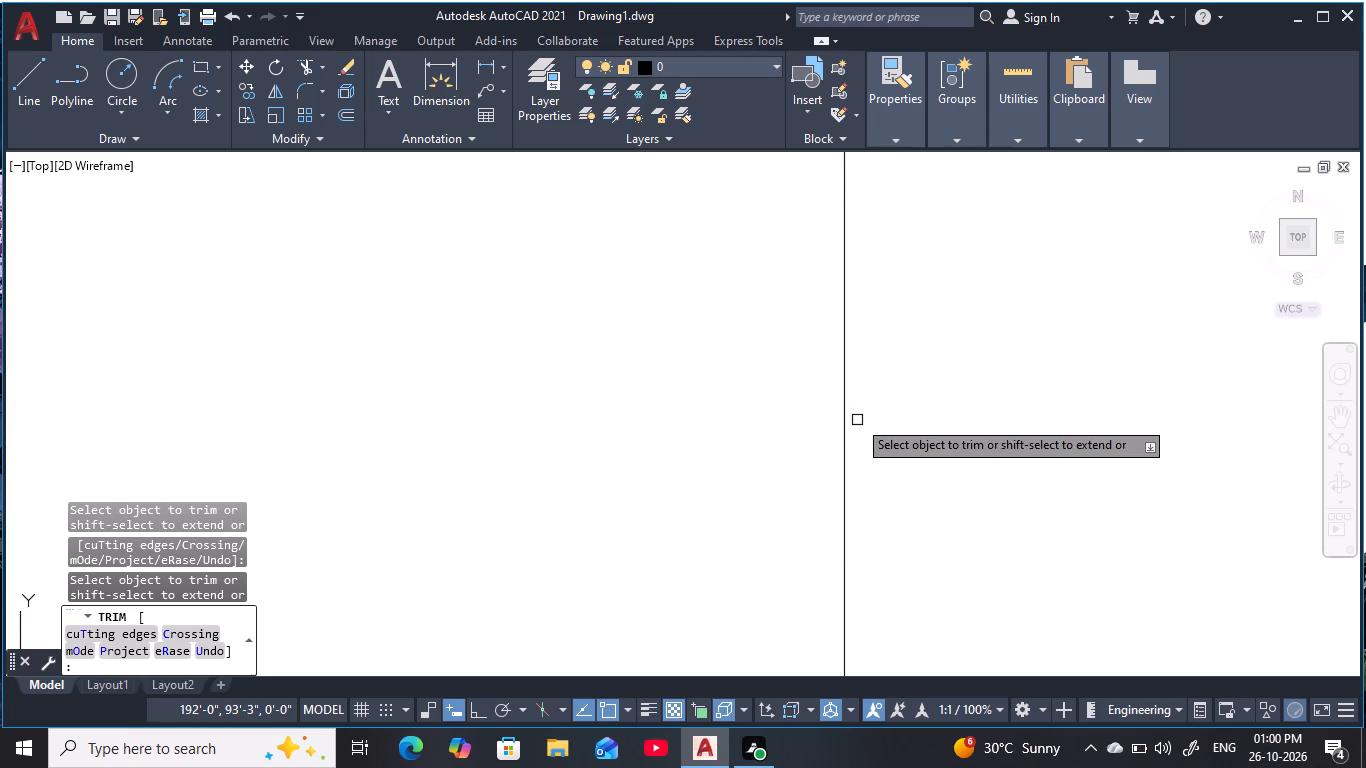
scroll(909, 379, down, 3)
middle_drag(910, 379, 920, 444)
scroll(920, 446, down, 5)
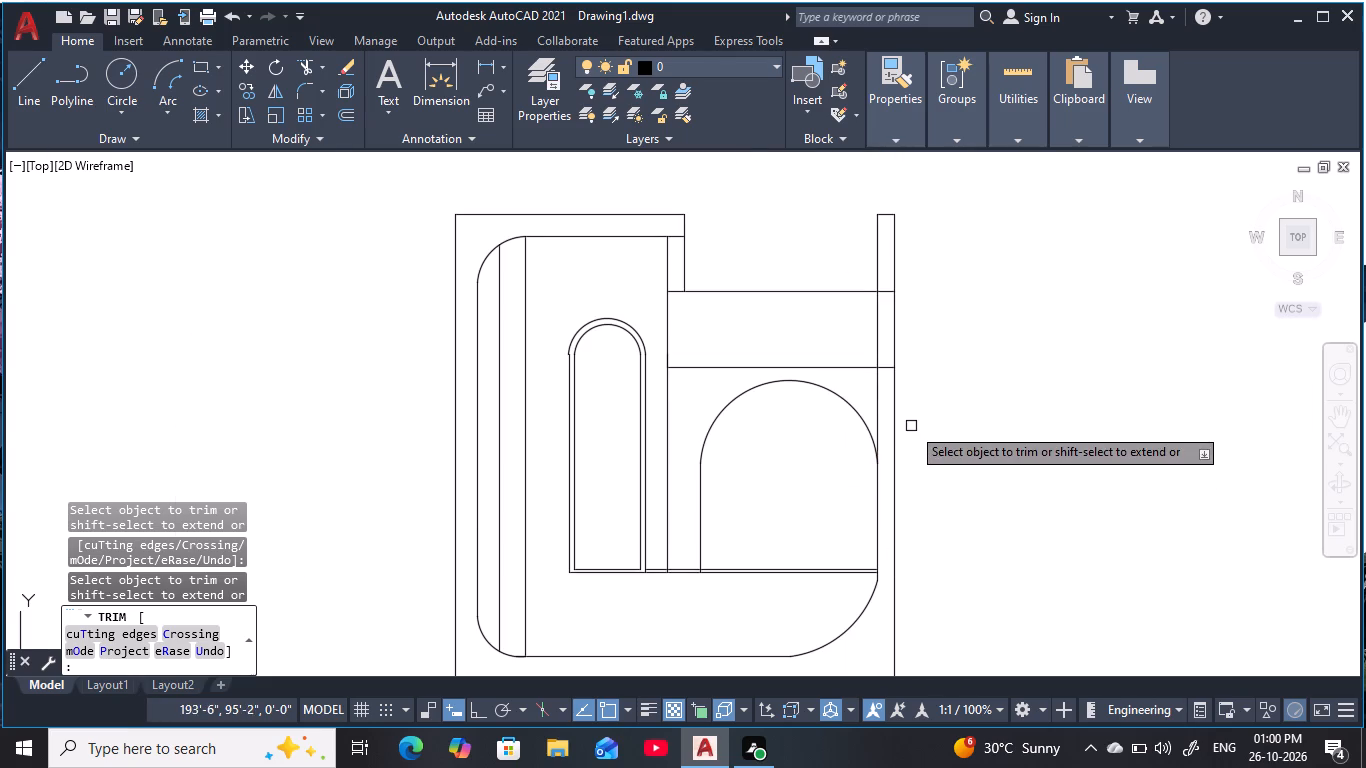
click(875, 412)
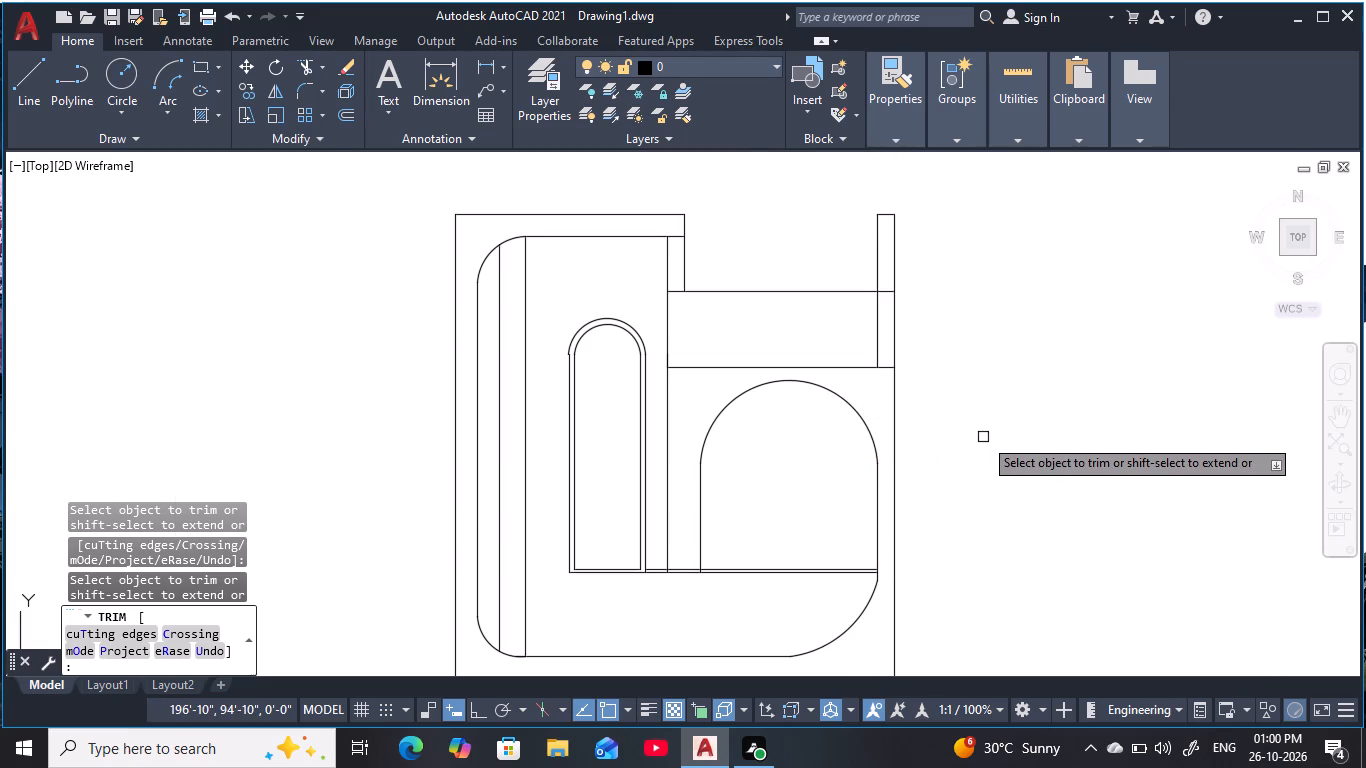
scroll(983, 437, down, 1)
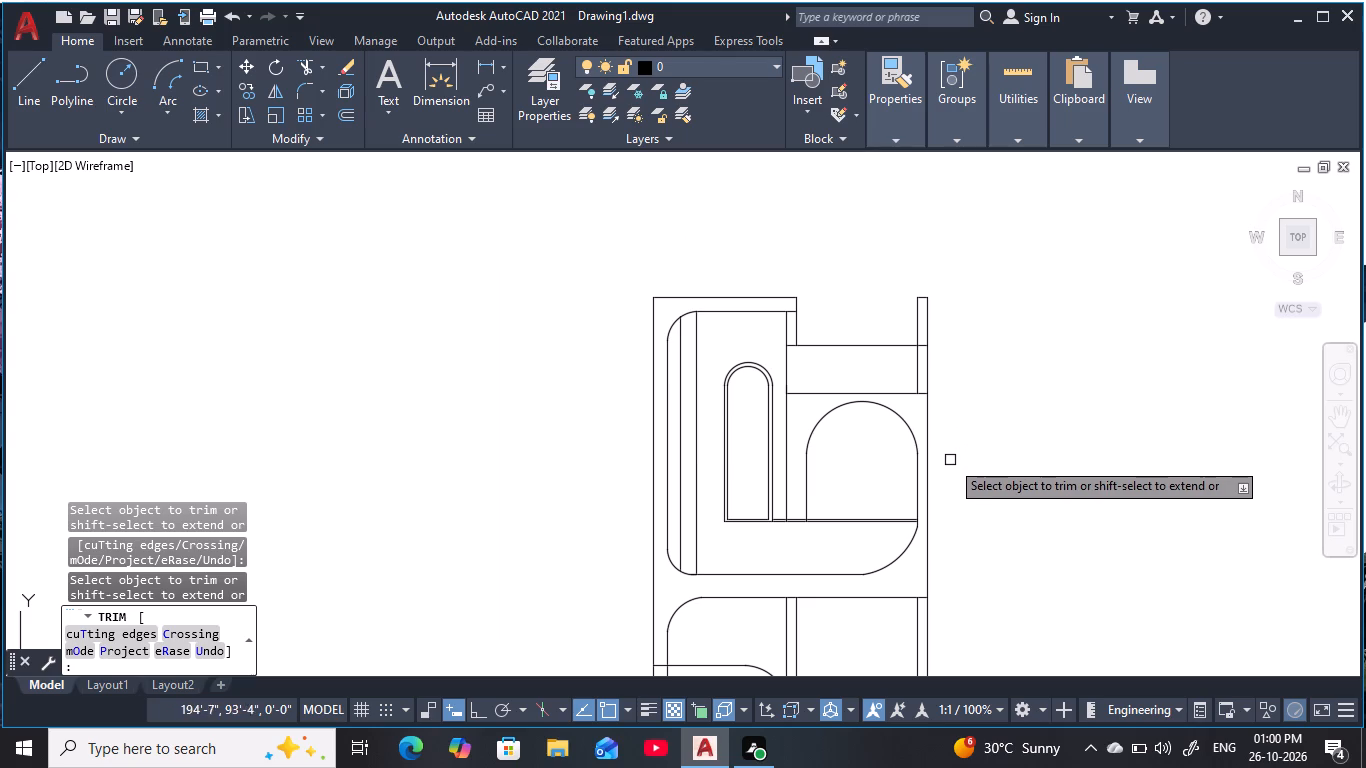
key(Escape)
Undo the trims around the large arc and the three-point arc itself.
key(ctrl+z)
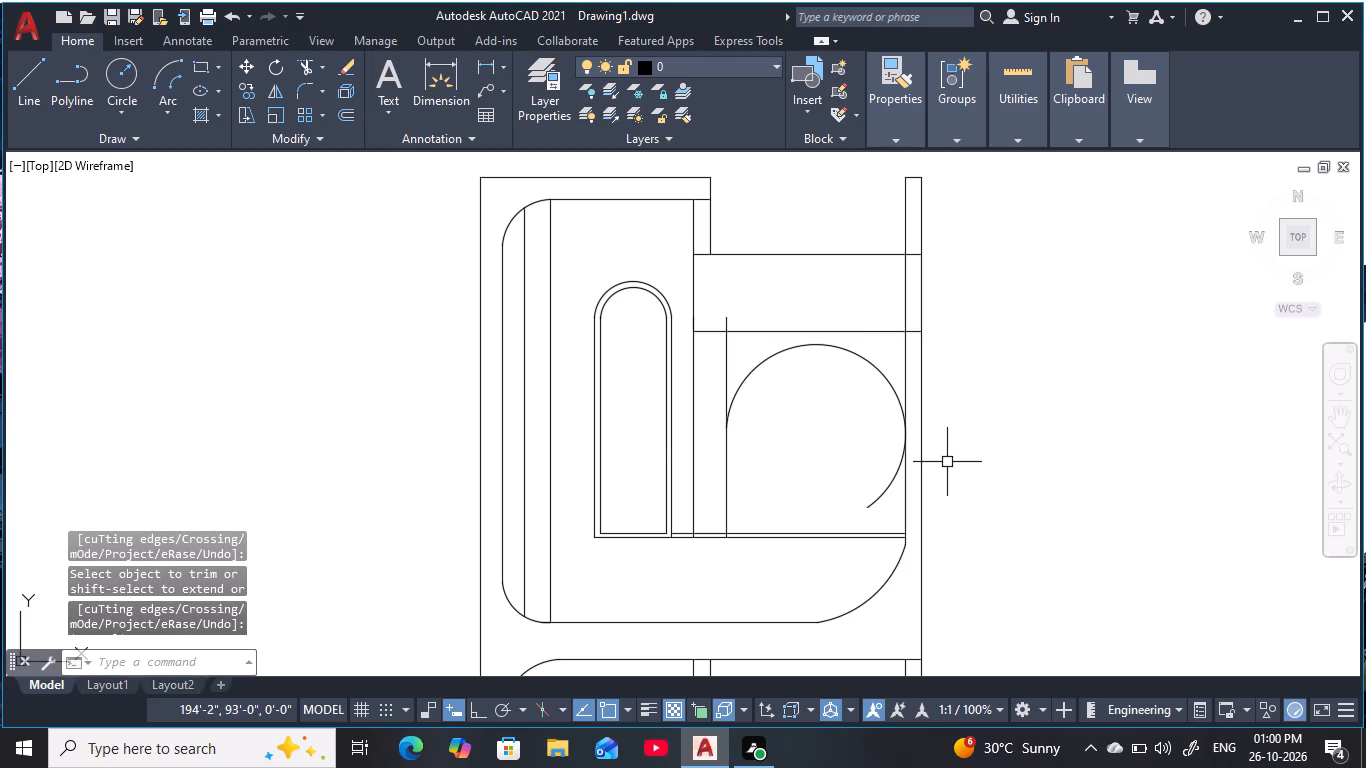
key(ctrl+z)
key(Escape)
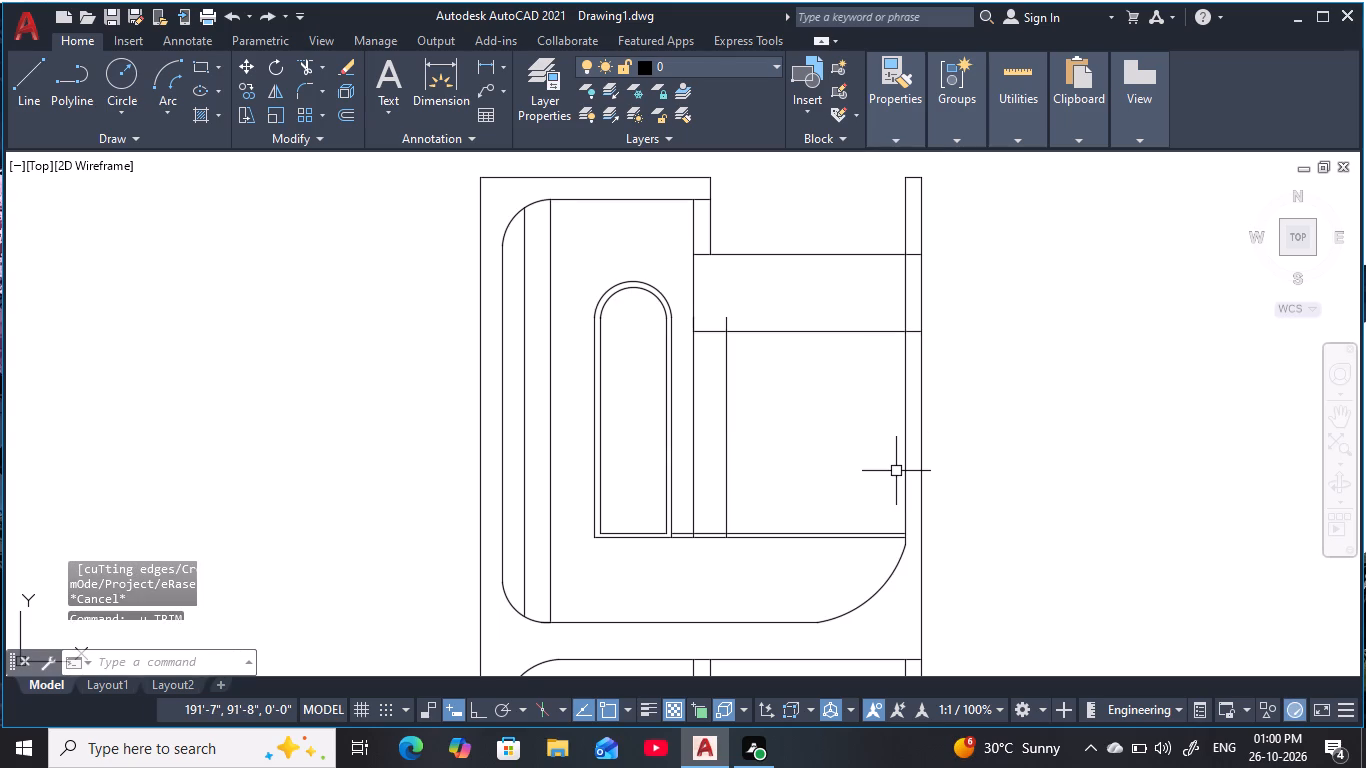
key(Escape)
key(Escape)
Offset the upper floor's inner right wall line 1'6" to the left, into the open wall area.
key(o)
key(space)
text(1')
text(6)
key(space)
click(901, 455)
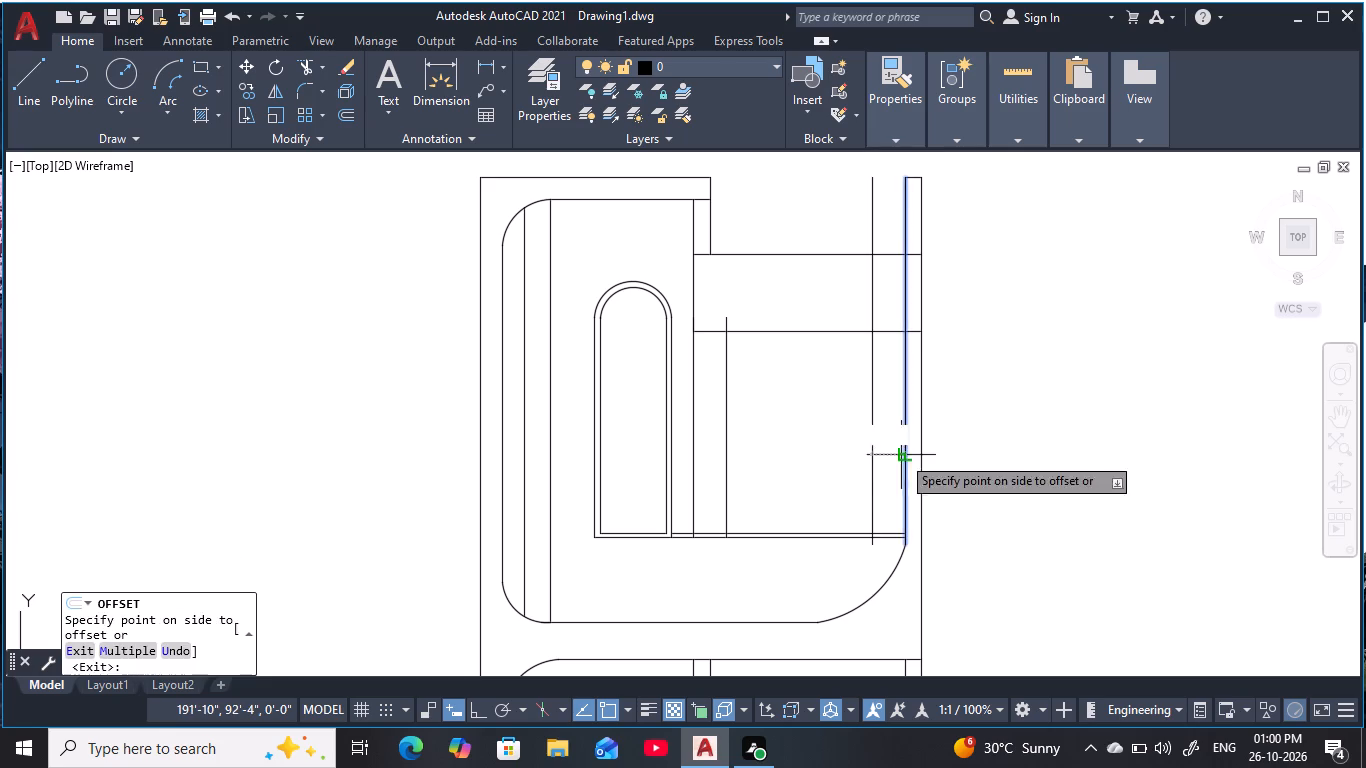
click(834, 463)
key(Escape)
key(Escape)
key(Escape)
key(Escape)
key(Escape)
key(Escape)
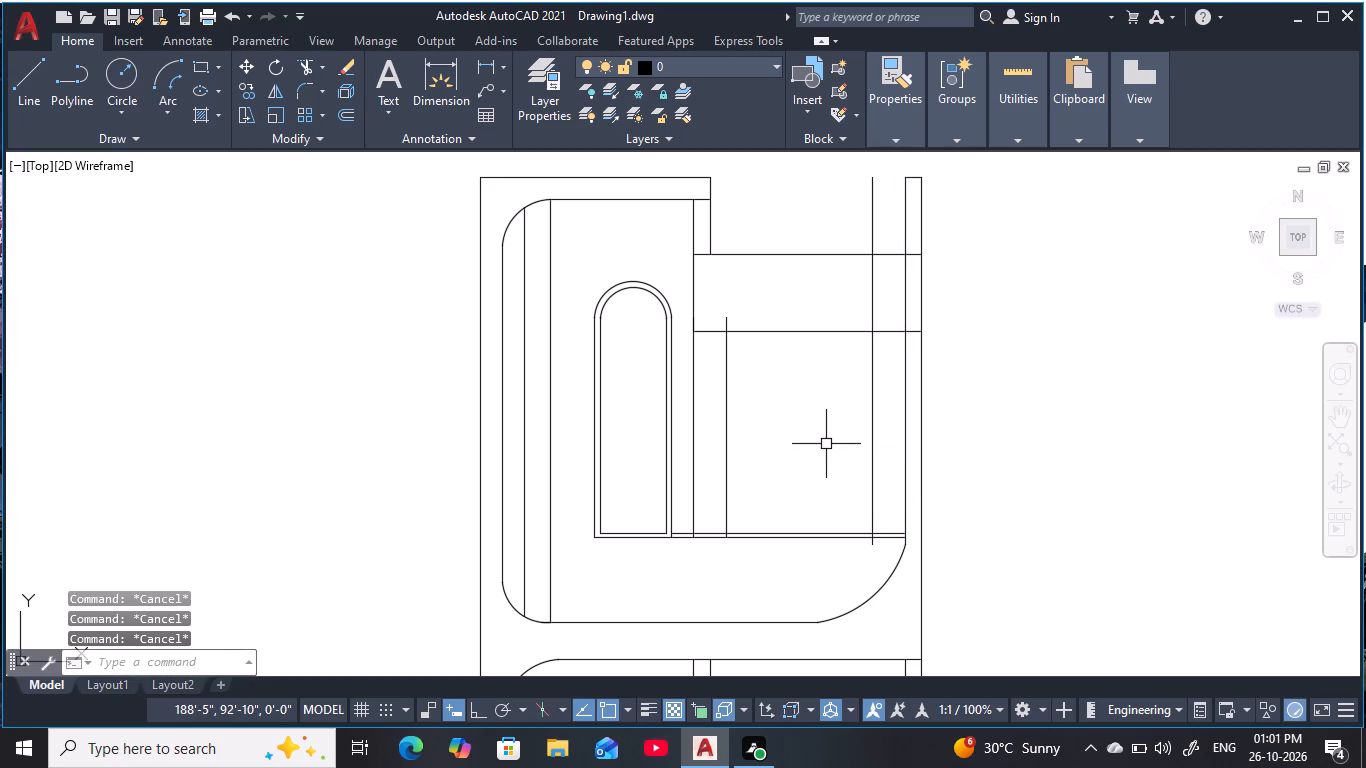
Draw a three-point arc from the left vertical line's midpoint through the new offset line, ending about 2' below that second point.
key(a)
text(rc)
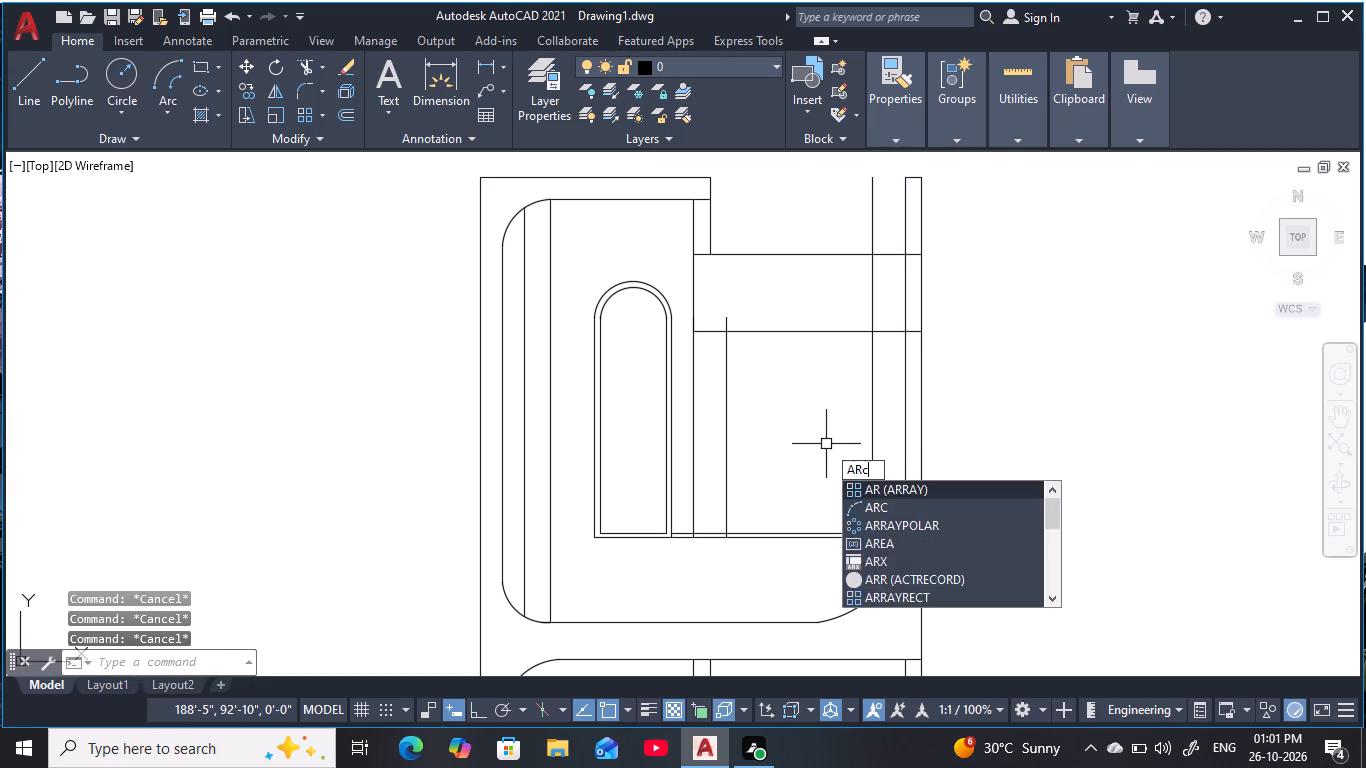
key(space)
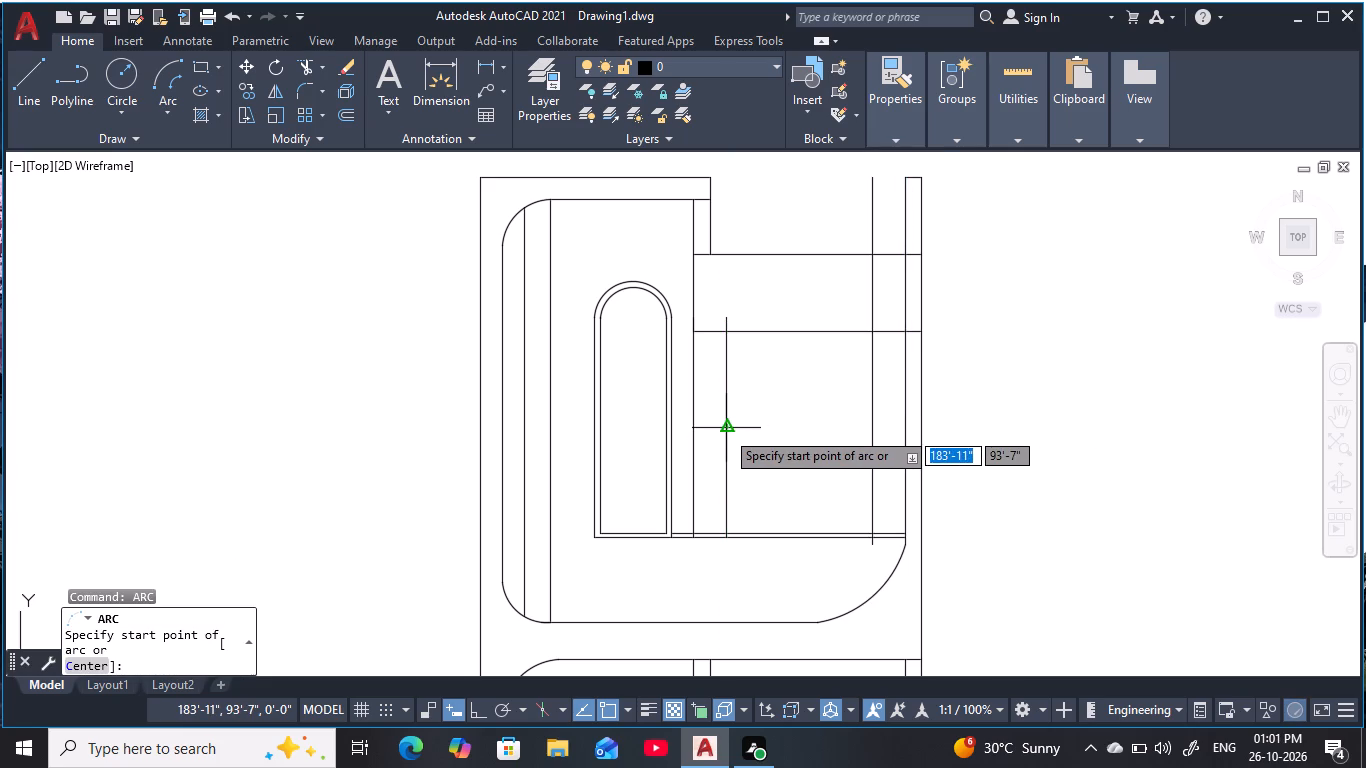
click(725, 430)
click(875, 427)
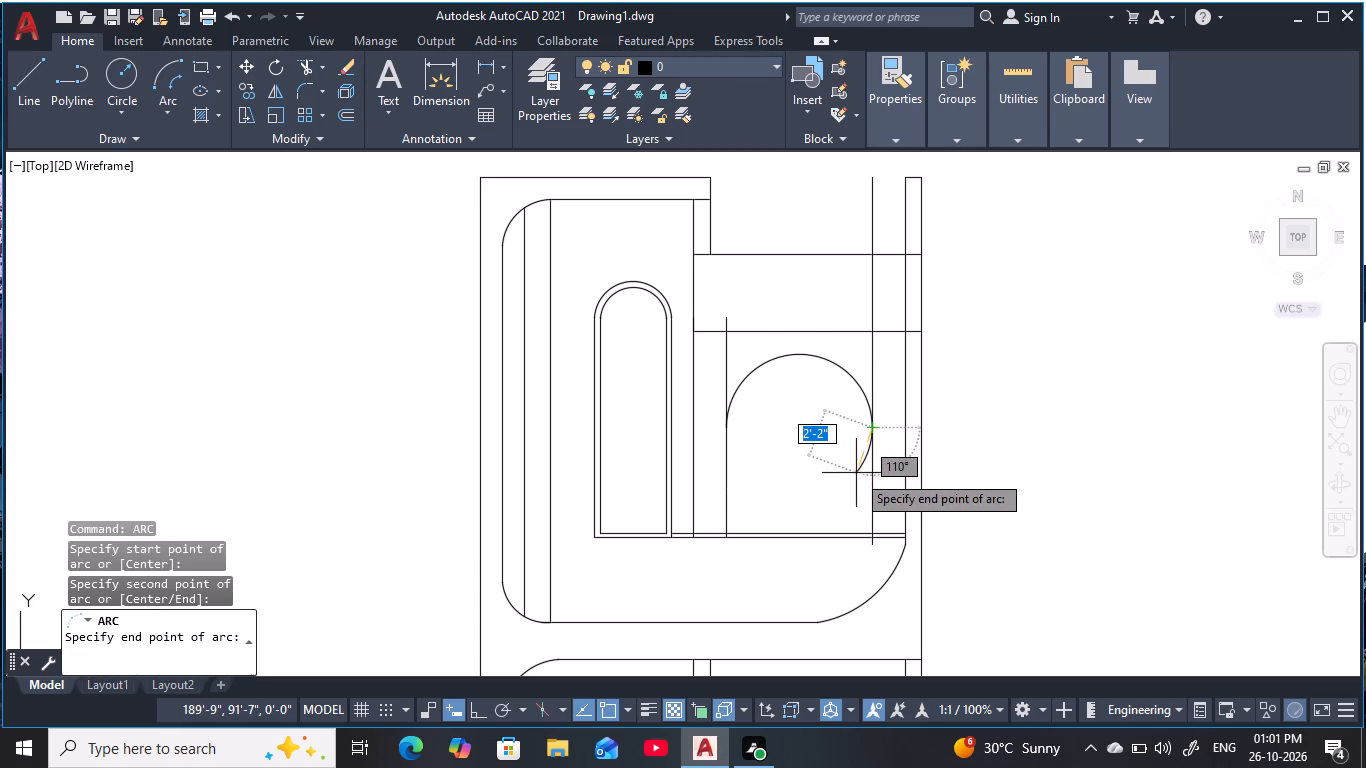
click(861, 472)
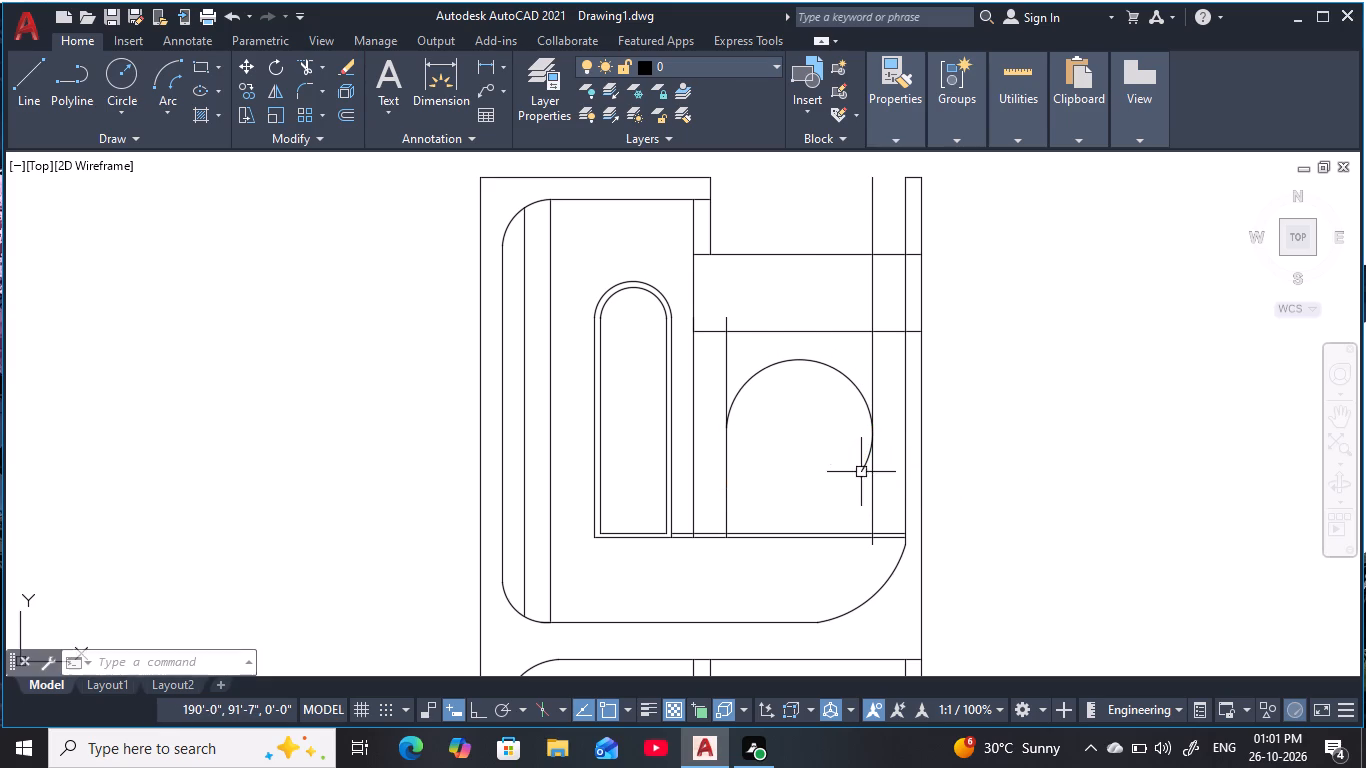
key(Escape)
key(Escape)
key(Escape)
key(Escape)
Trim the arc's tail inside the right jamb and both jamb lines above the arc, including the left line's leftover stub.
text(tr)
key(space)
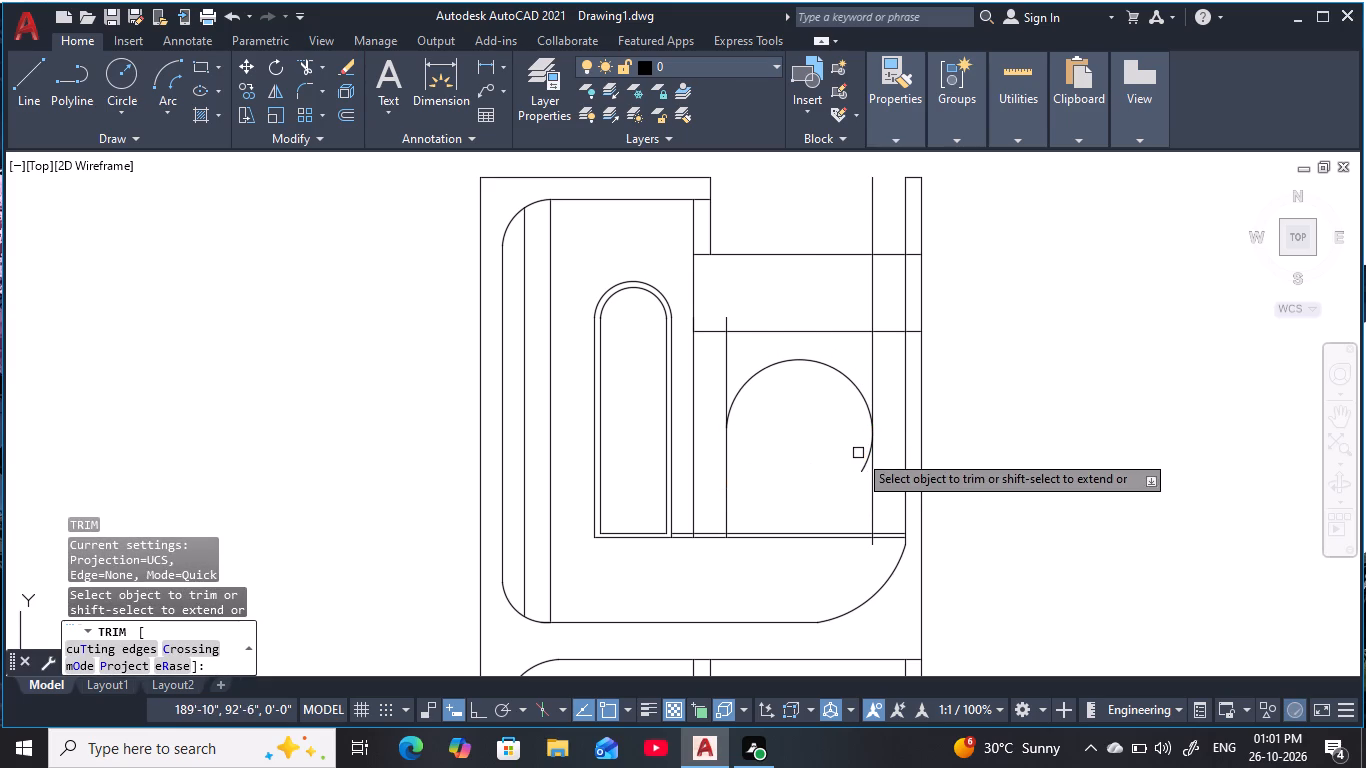
click(863, 462)
click(879, 373)
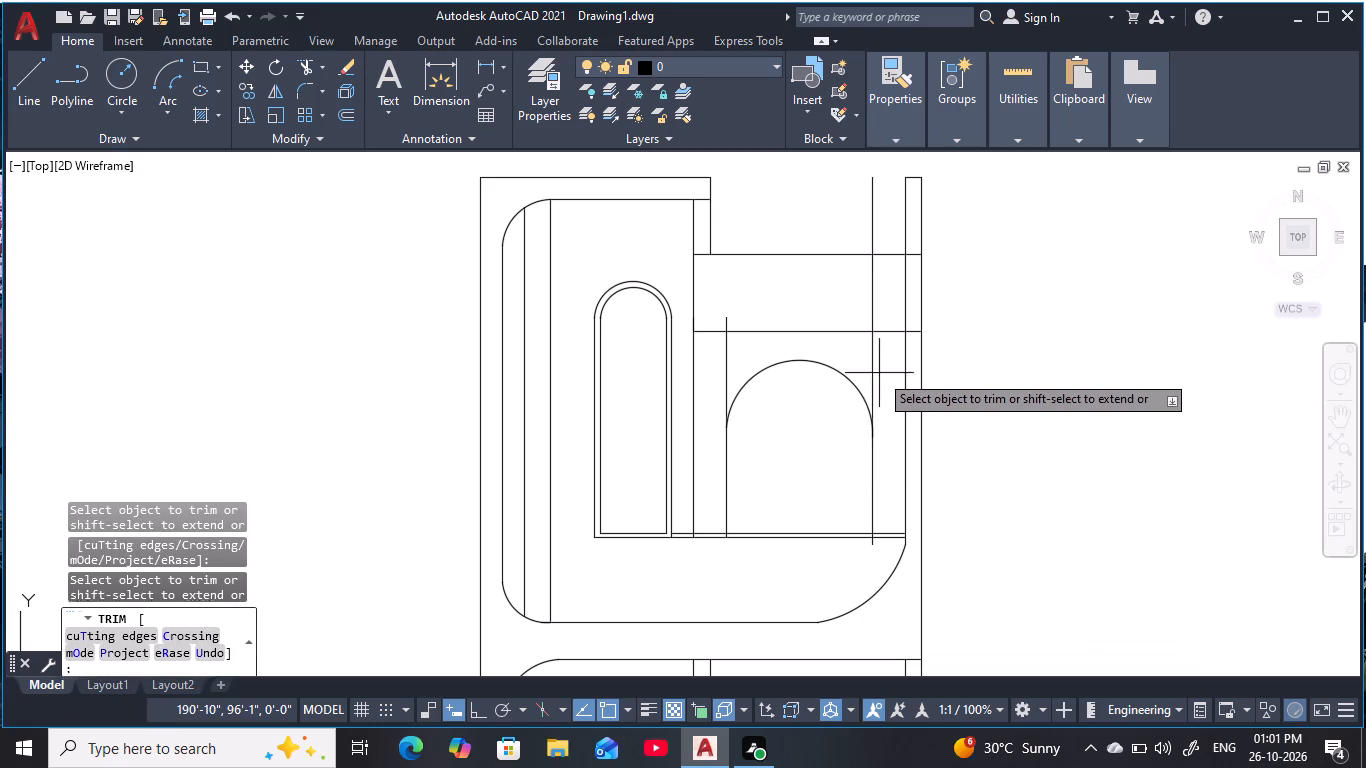
click(855, 365)
click(741, 358)
click(711, 382)
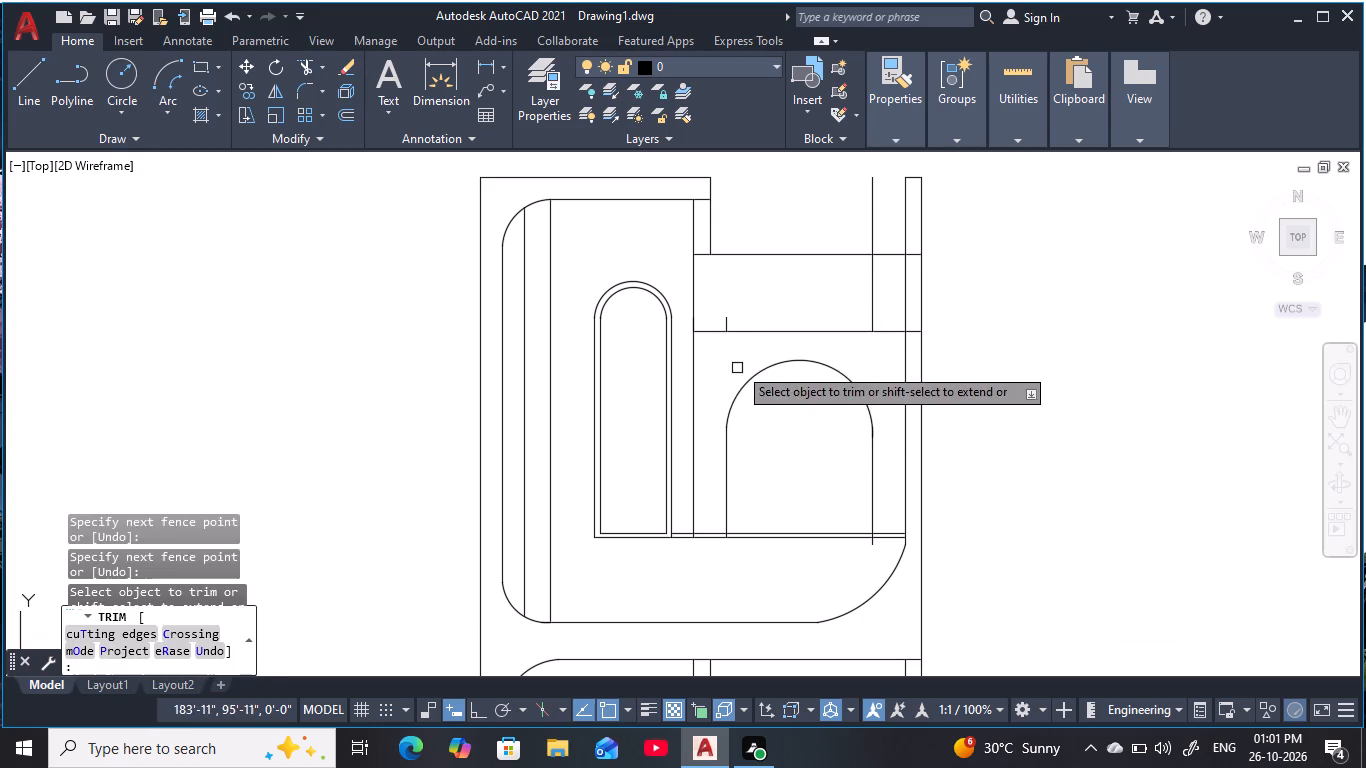
click(728, 323)
key(Escape)
key(Escape)
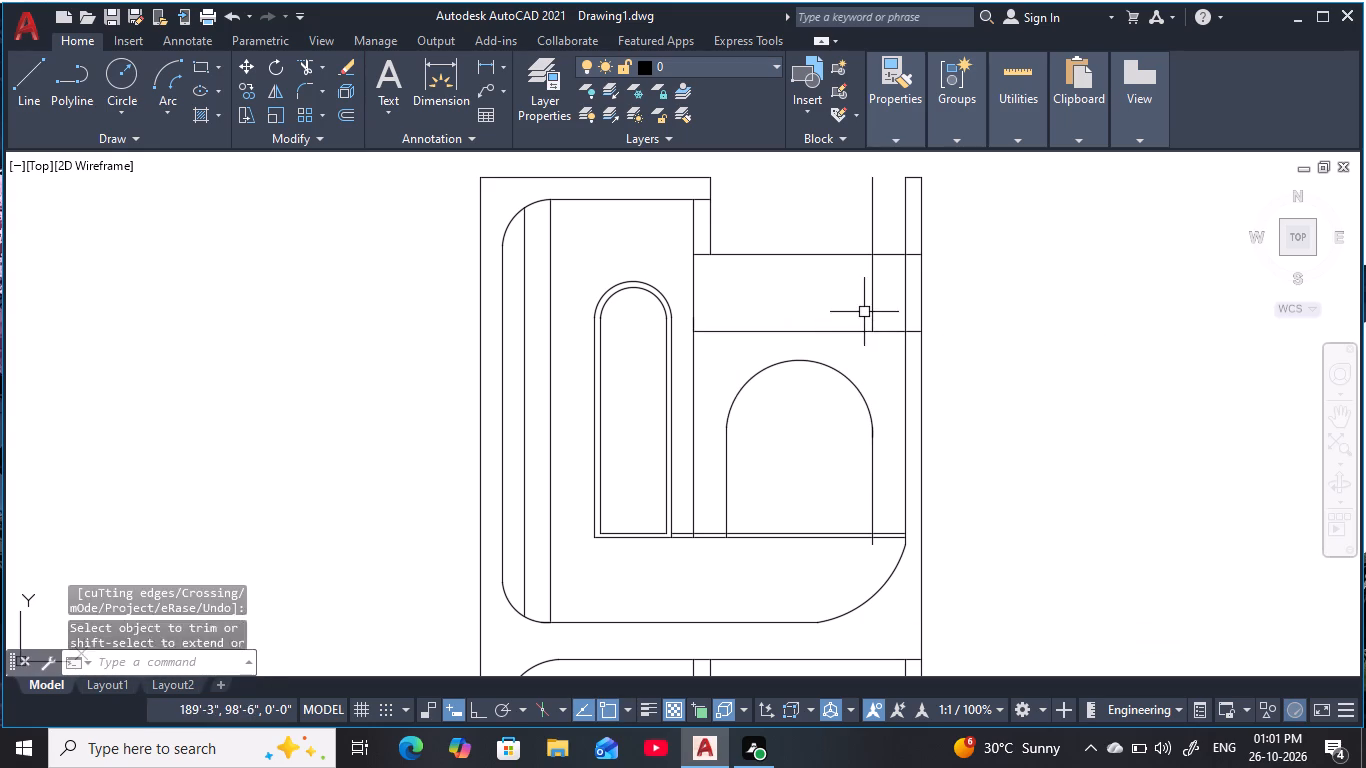
Erase the leftover piece of the right offset line crossing the horizontal band above the arch.
click(872, 307)
text(e)
key(space)
key(Escape)
key(Escape)
key(Escape)
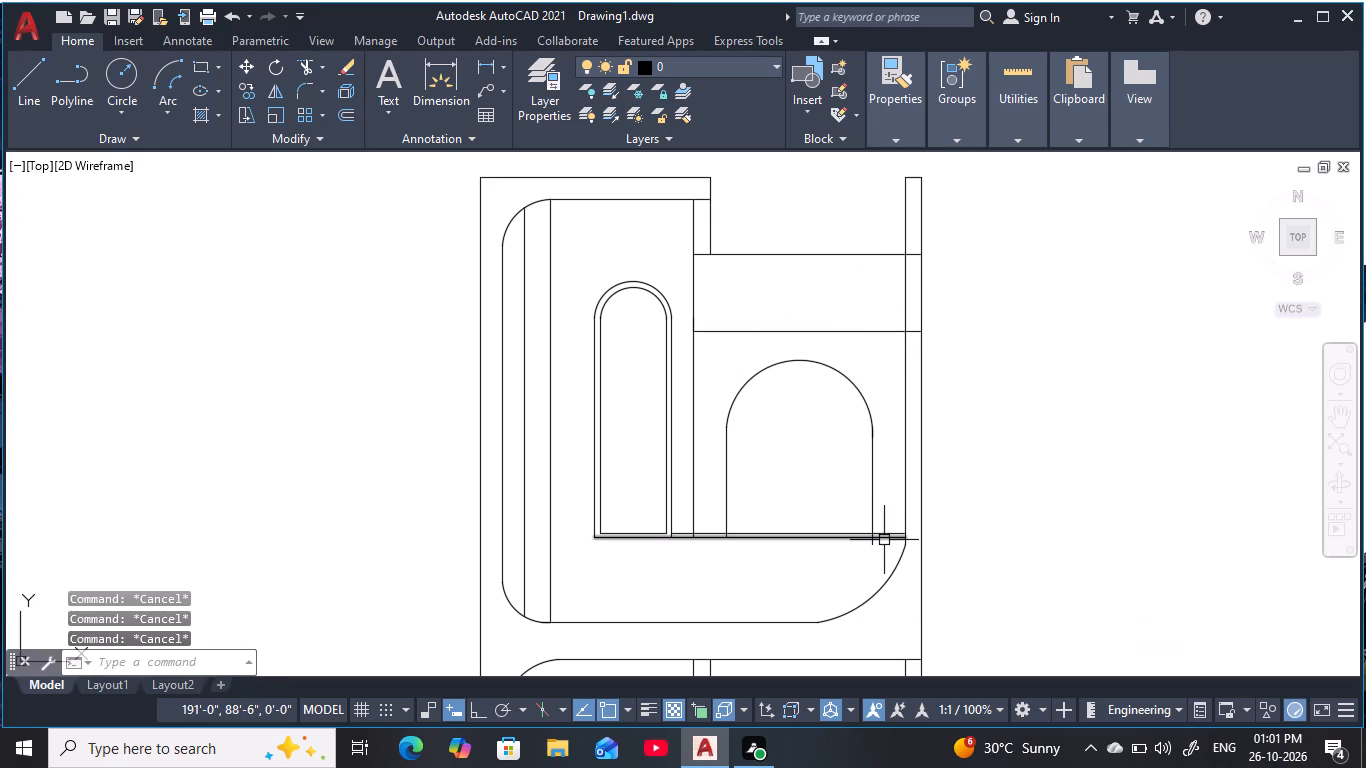
Trim the right jamb's stub below the sill line and the small overlap where the arc meets that jamb.
text(tr)
key(space)
scroll(872, 556, up, 2)
click(873, 533)
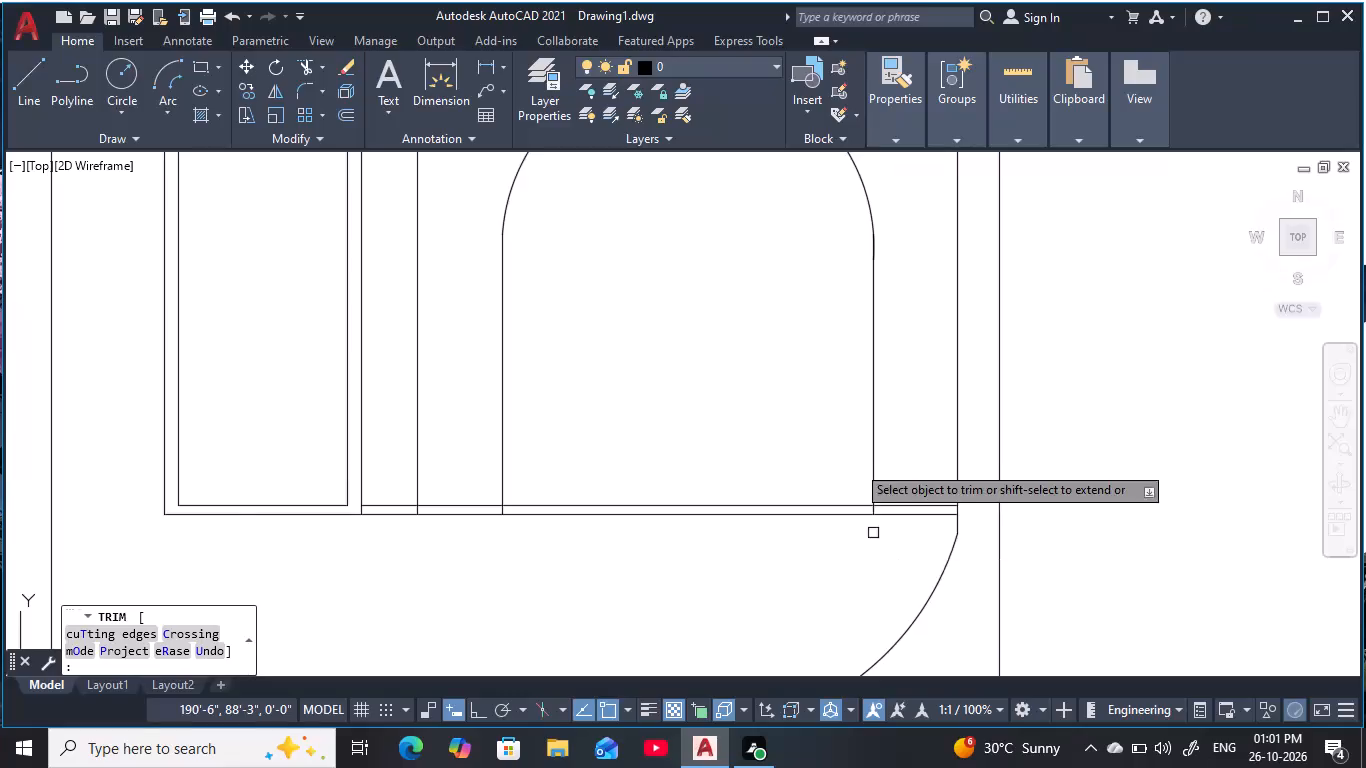
scroll(816, 441, down, 3)
middle_drag(777, 428, 790, 452)
middle_drag(782, 456, 770, 463)
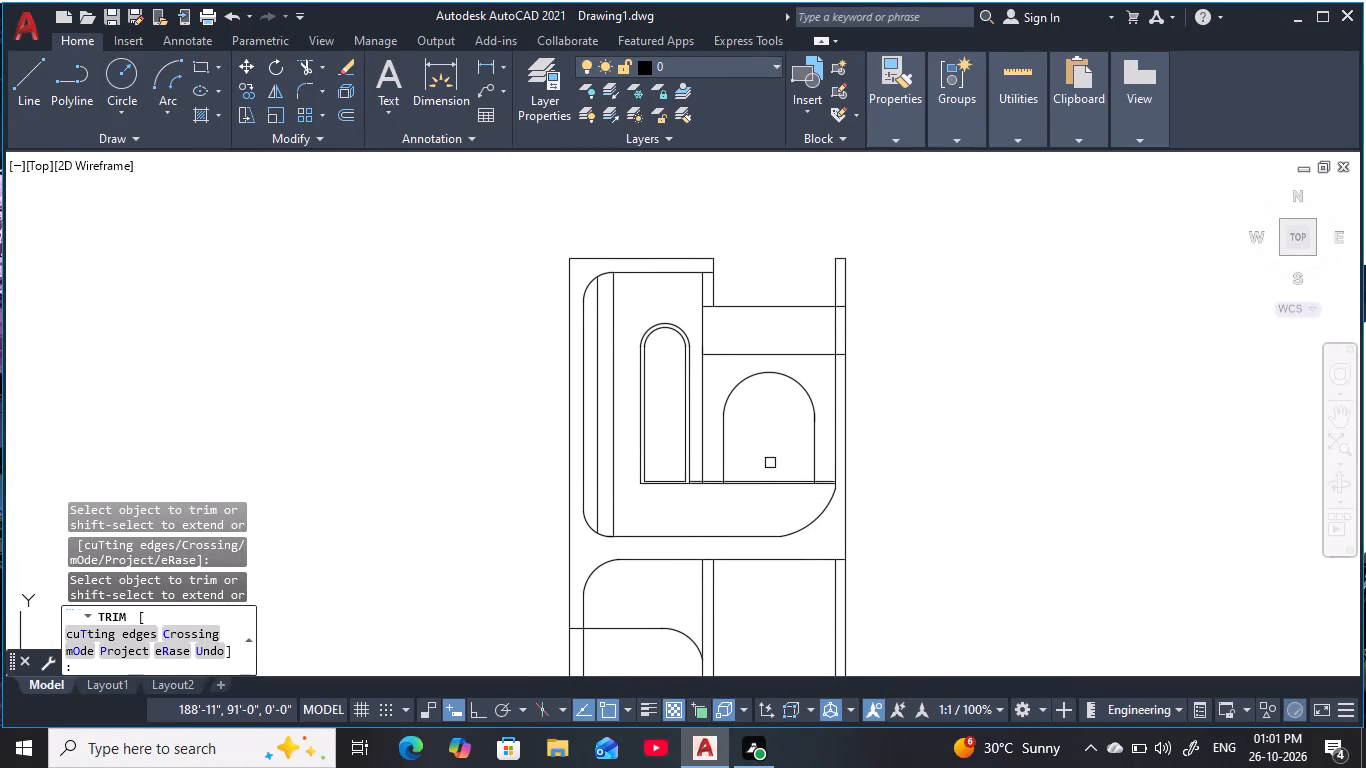
scroll(824, 408, up, 4)
scroll(756, 493, up, 4)
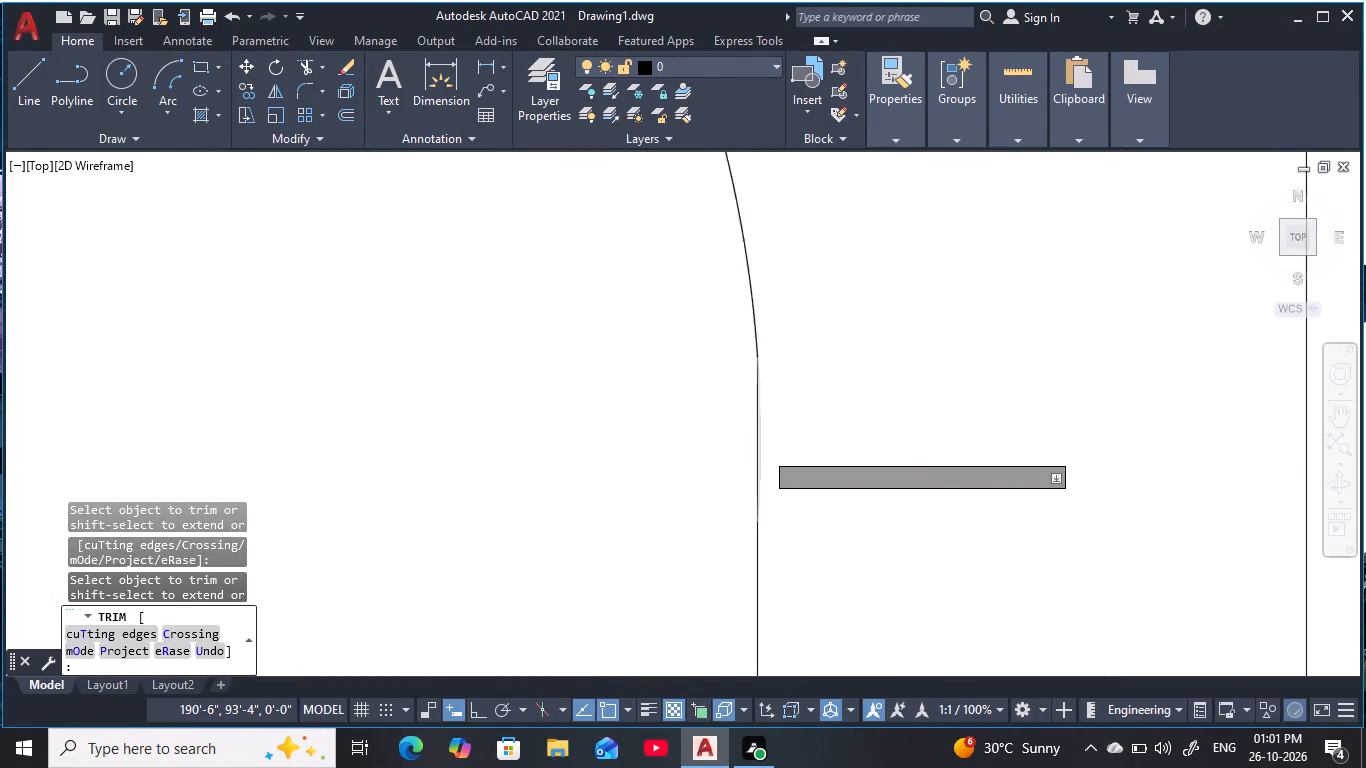
scroll(763, 450, up, 1)
click(758, 437)
scroll(791, 436, down, 7)
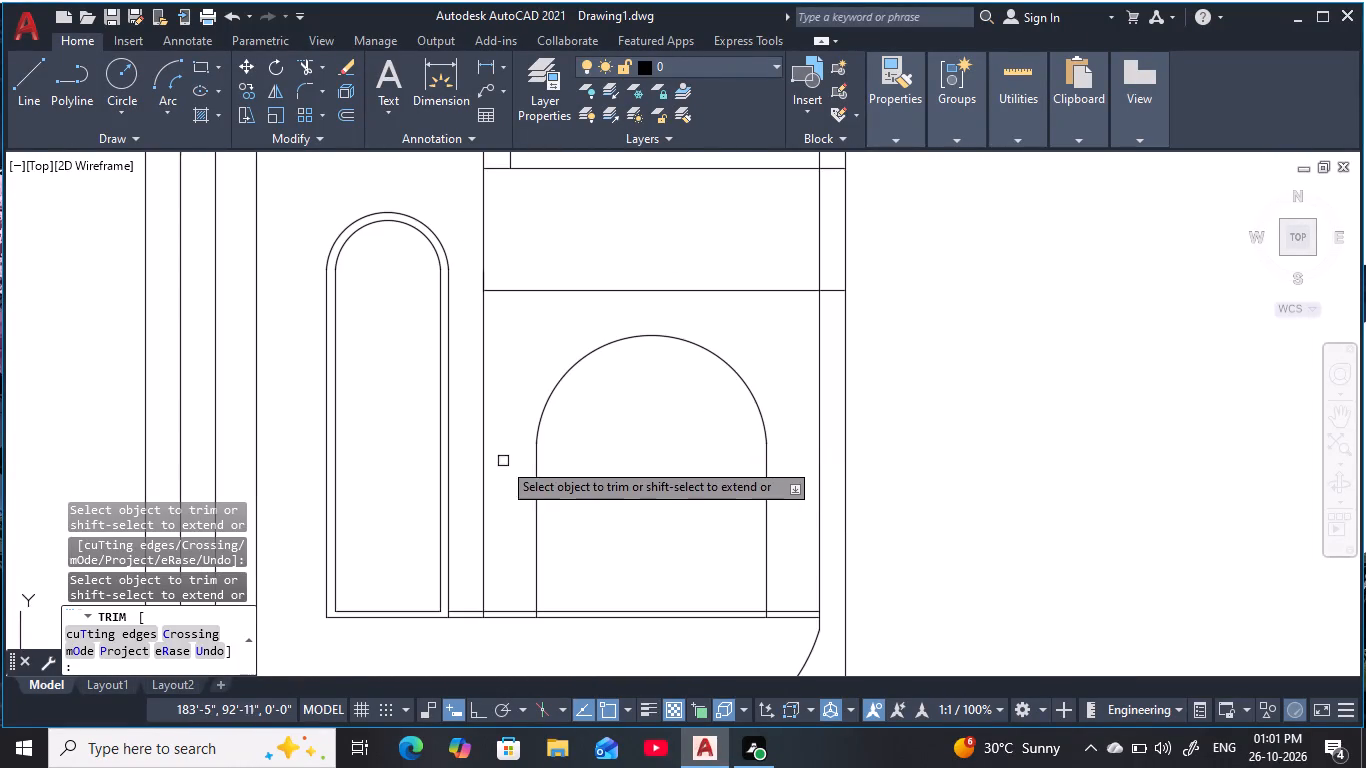
scroll(506, 442, down, 1)
scroll(515, 438, up, 5)
scroll(720, 487, down, 8)
middle_drag(834, 491, 789, 479)
scroll(781, 494, up, 2)
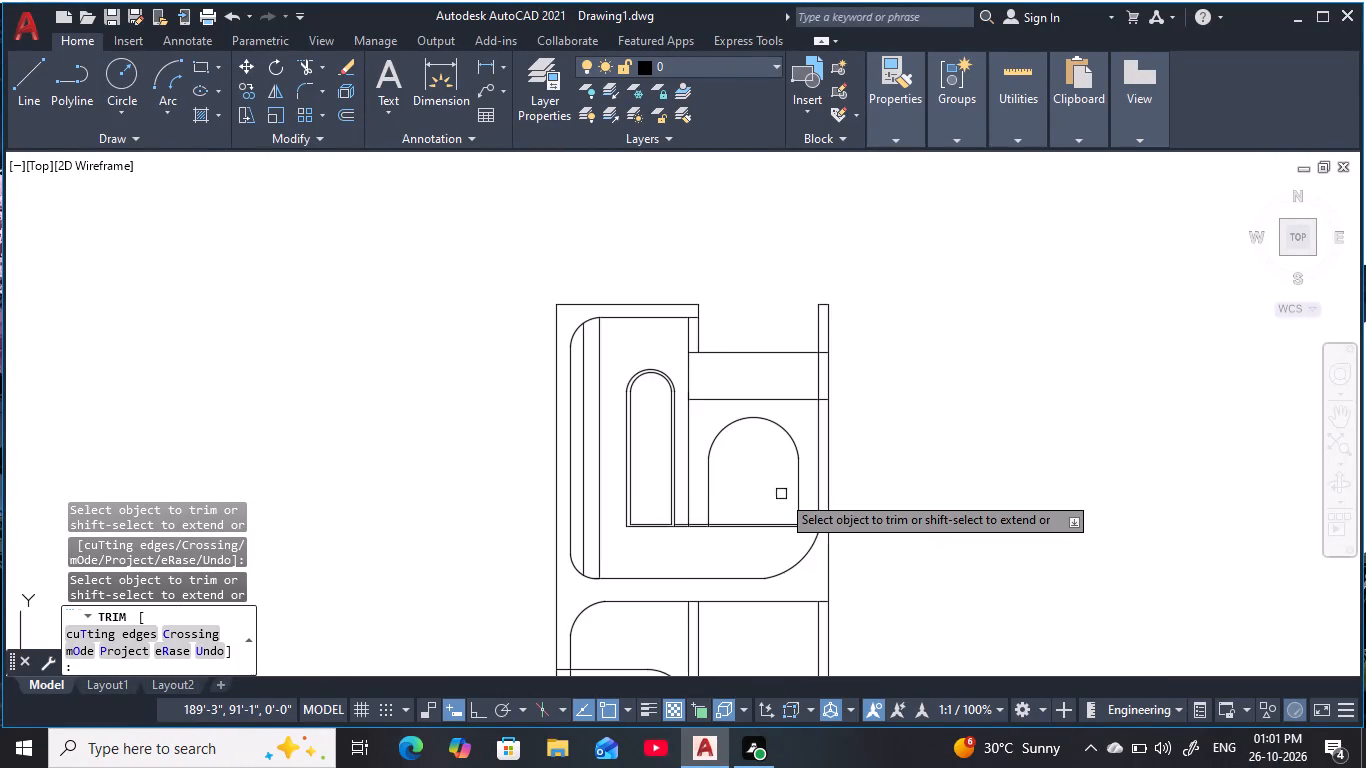
middle_drag(781, 494, 850, 374)
key(Escape)
key(Escape)
key(Escape)
key(Escape)
key(Escape)
key(Escape)
key(Escape)
key(Escape)
key(Escape)
key(Escape)
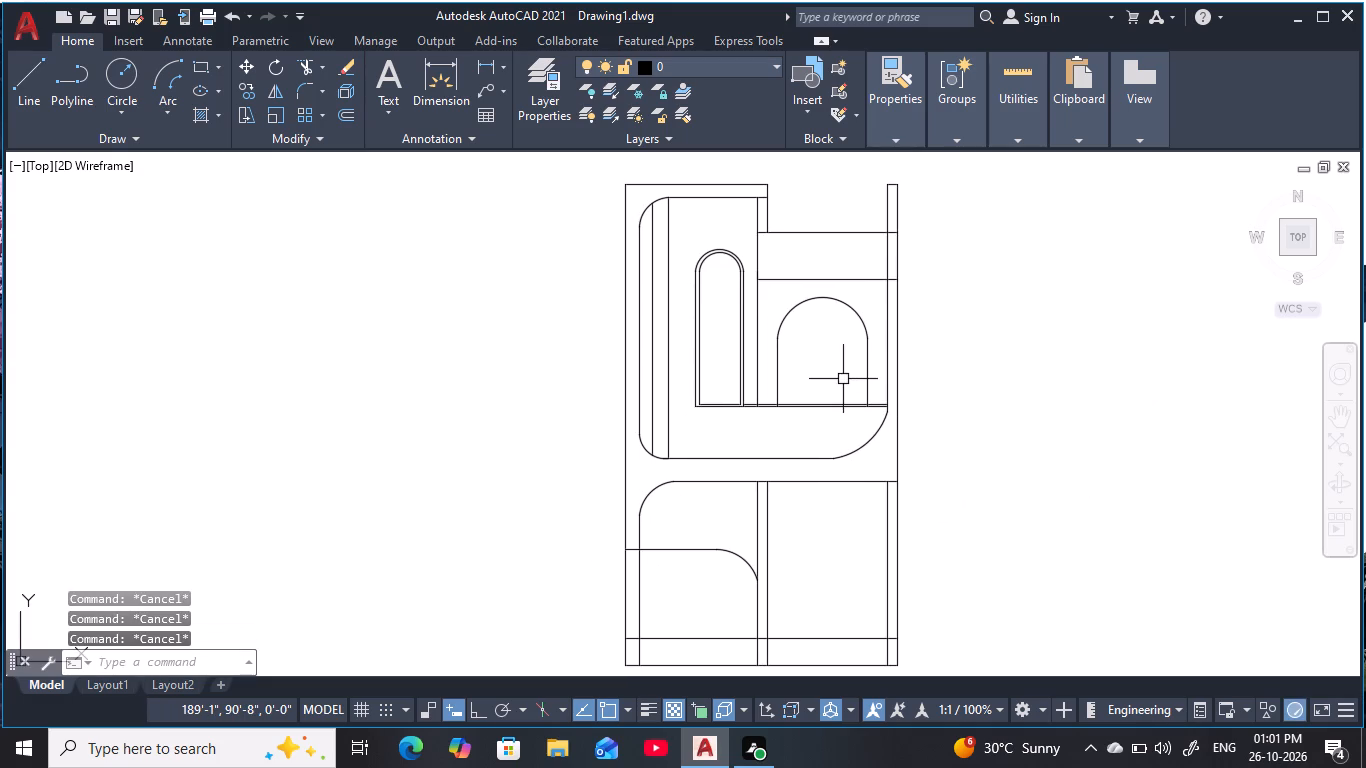
Join the wide arch's arc and its two vertical jamb lines into one object.
middle_drag(843, 383, 830, 415)
key(Escape)
click(779, 351)
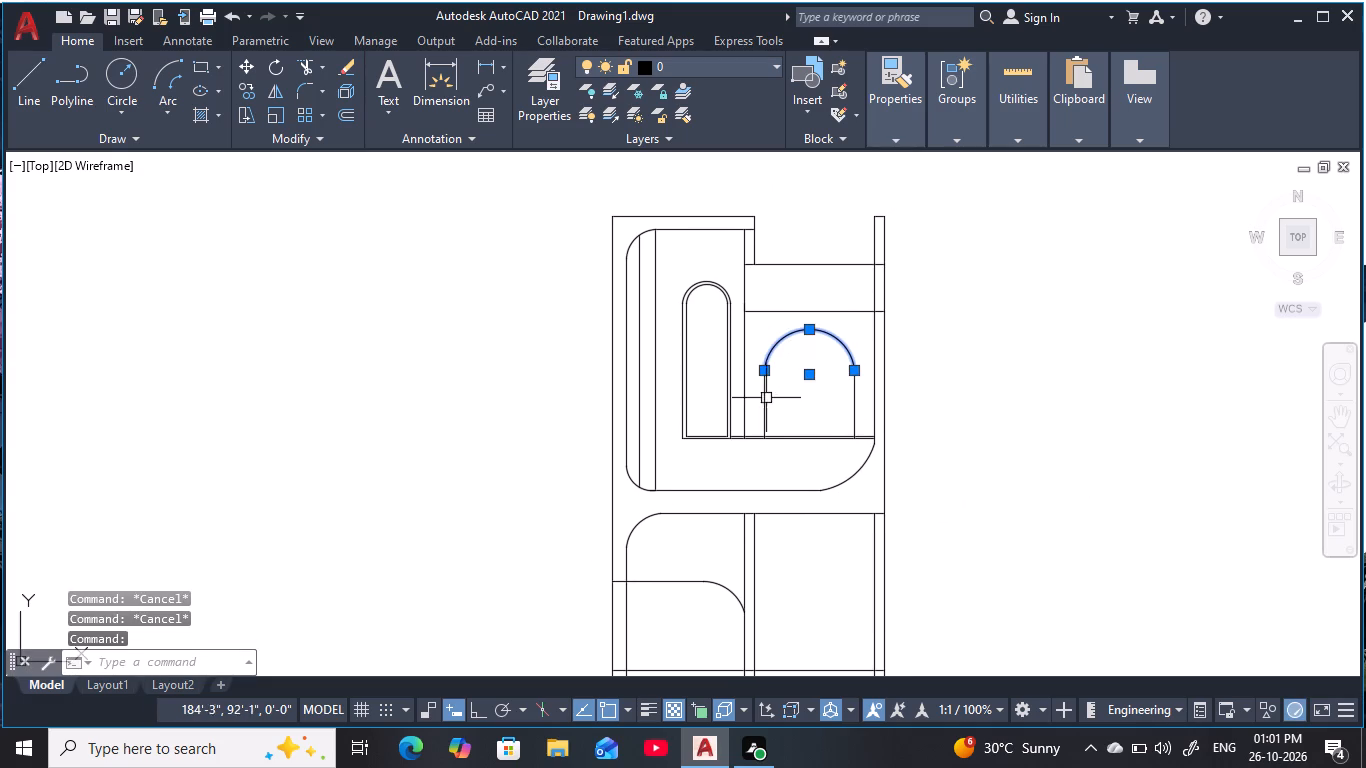
click(766, 403)
click(856, 400)
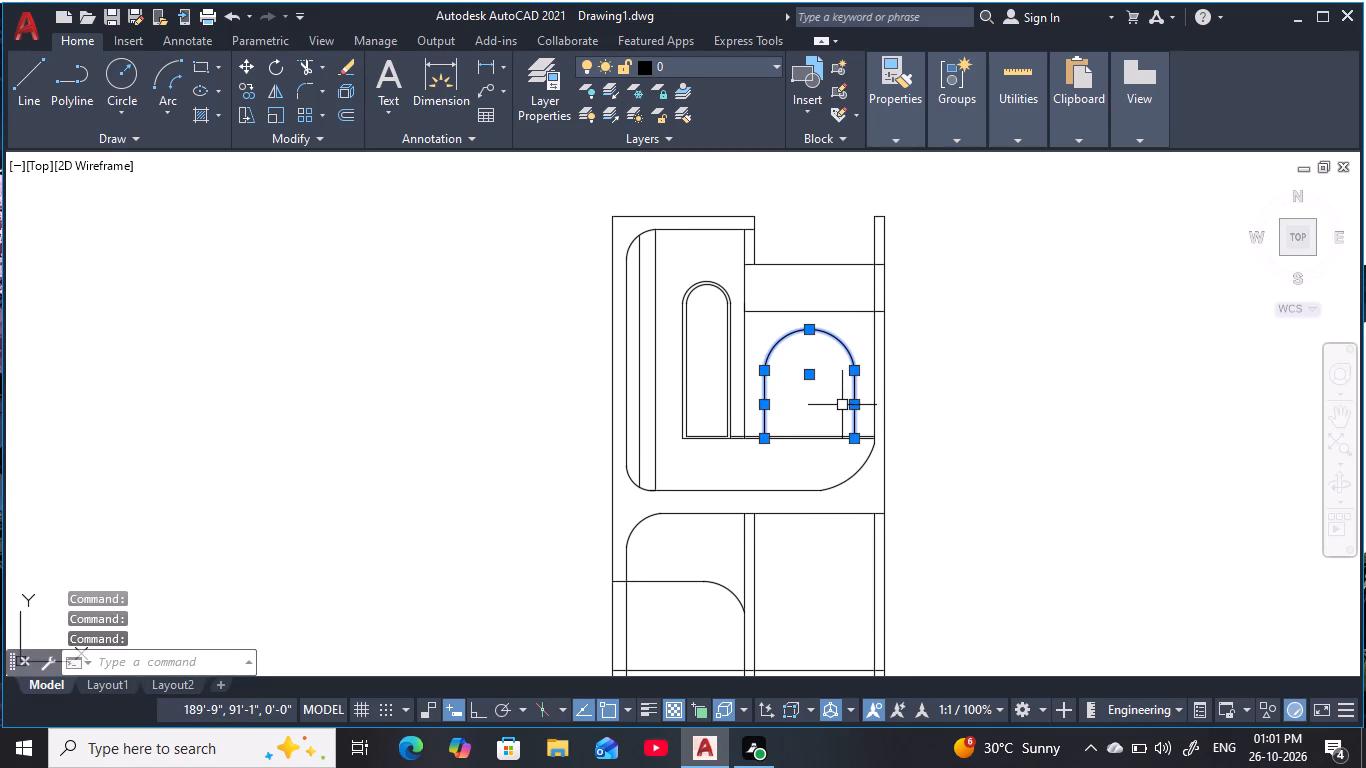
key(j)
key(space)
key(Escape)
key(Escape)
key(Escape)
Offset the joined wide arch outline 3" outward to form its frame.
key(o)
key(space)
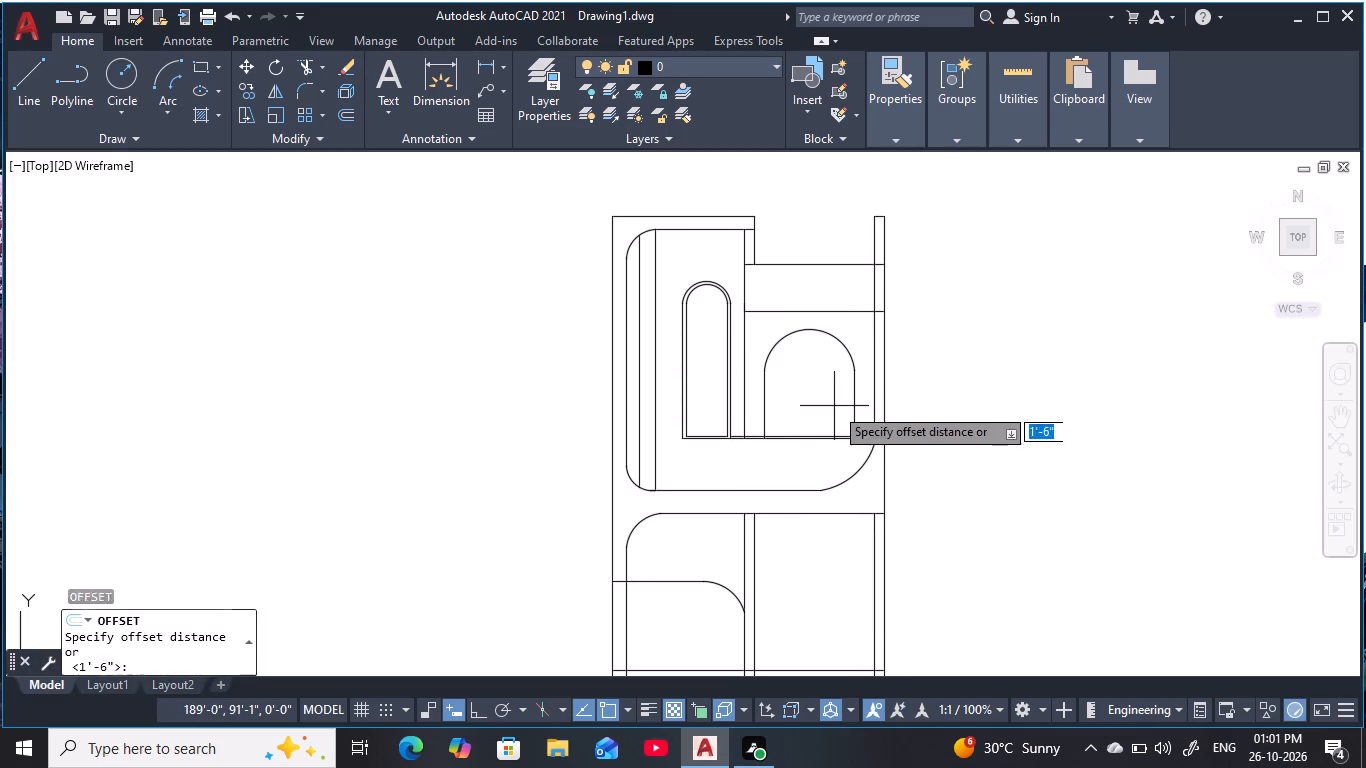
key(3)
key(space)
click(830, 340)
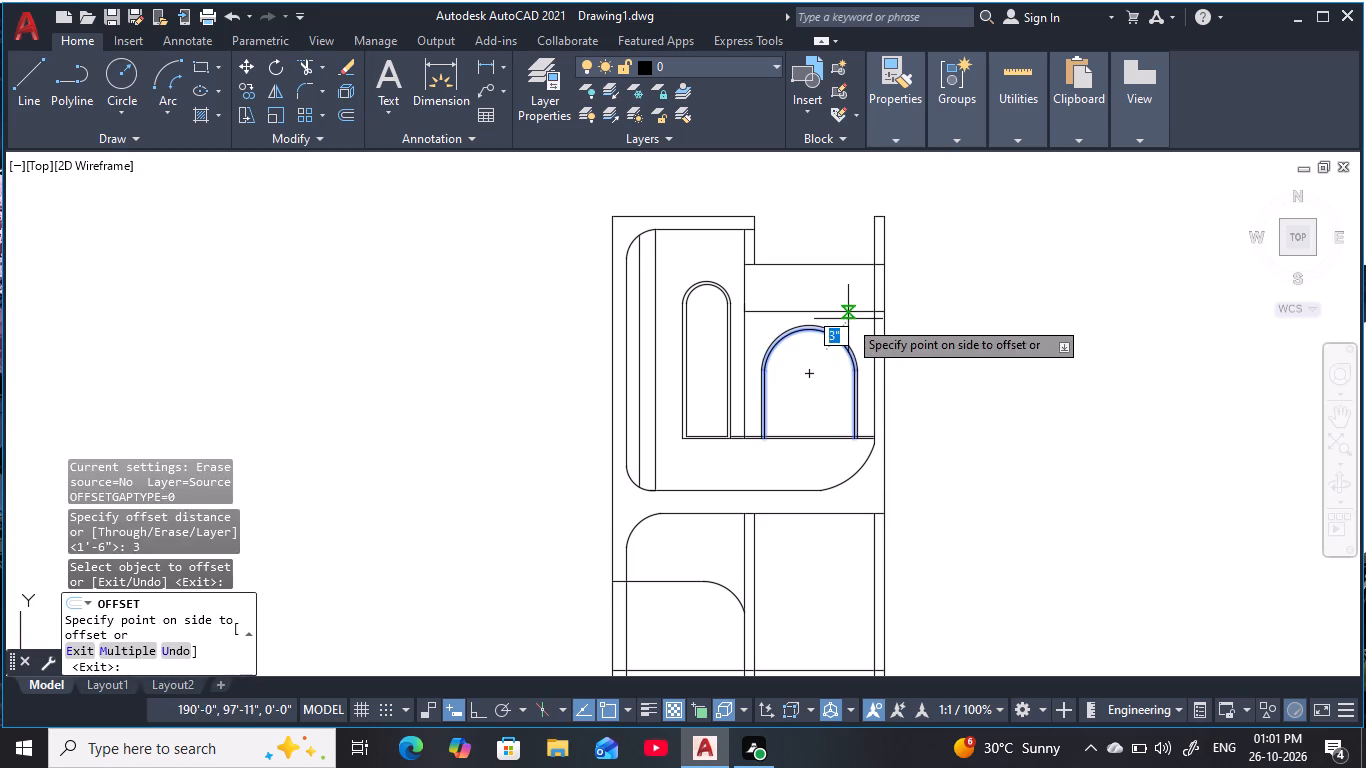
click(848, 319)
key(Escape)
key(Escape)
key(Escape)
key(Escape)
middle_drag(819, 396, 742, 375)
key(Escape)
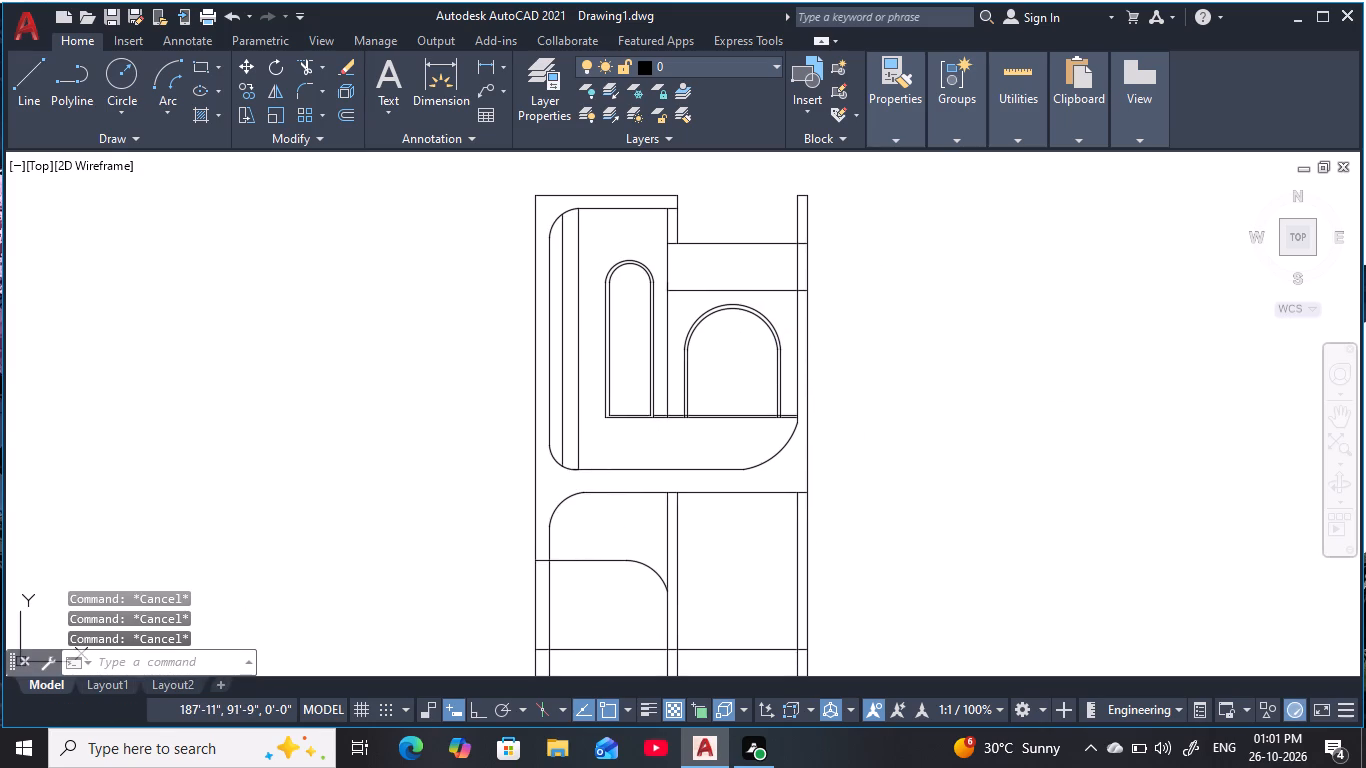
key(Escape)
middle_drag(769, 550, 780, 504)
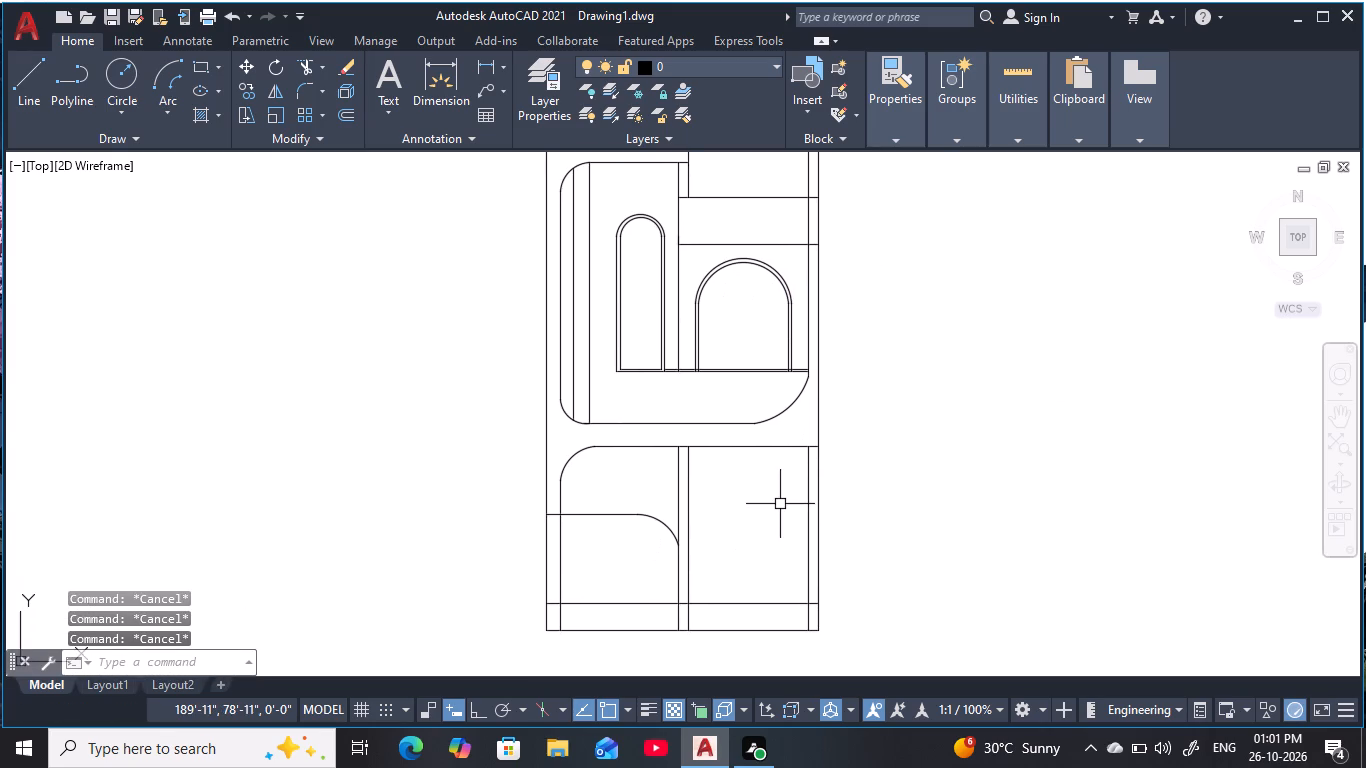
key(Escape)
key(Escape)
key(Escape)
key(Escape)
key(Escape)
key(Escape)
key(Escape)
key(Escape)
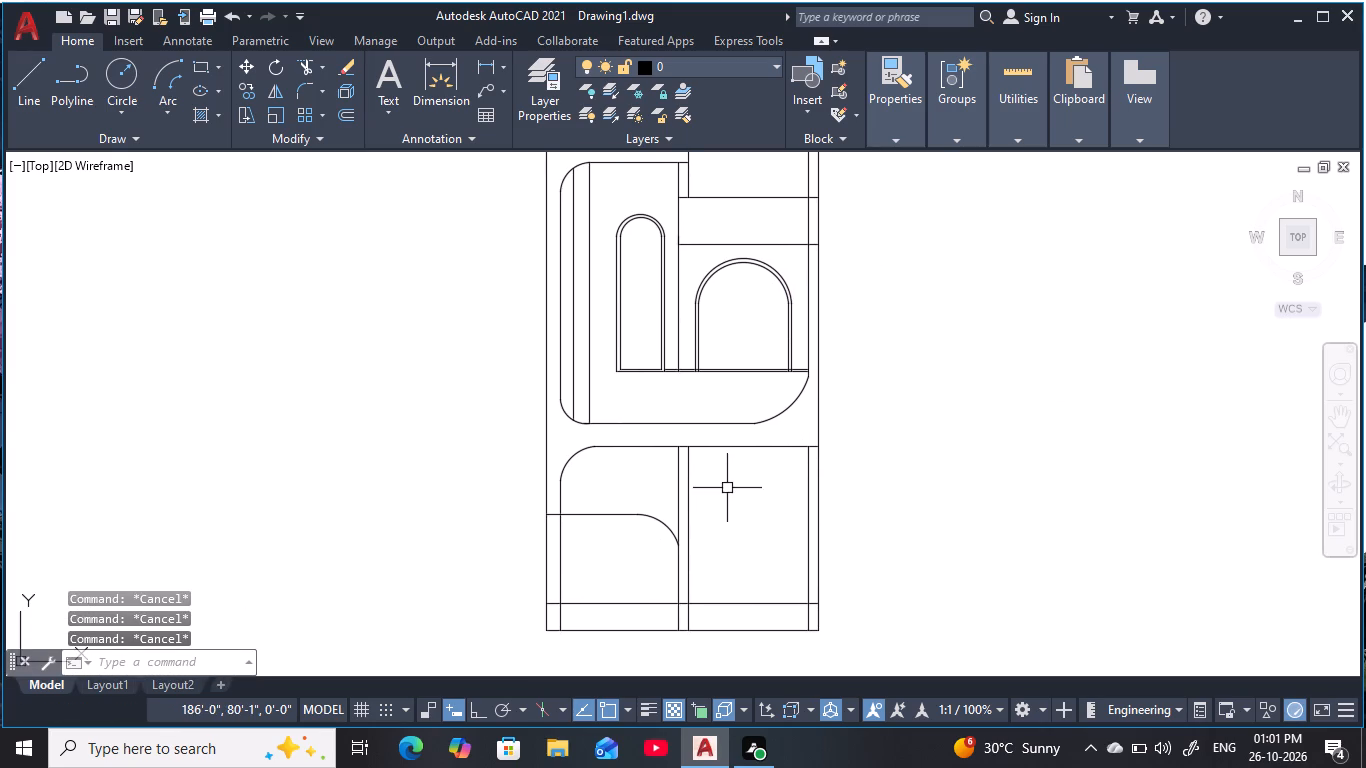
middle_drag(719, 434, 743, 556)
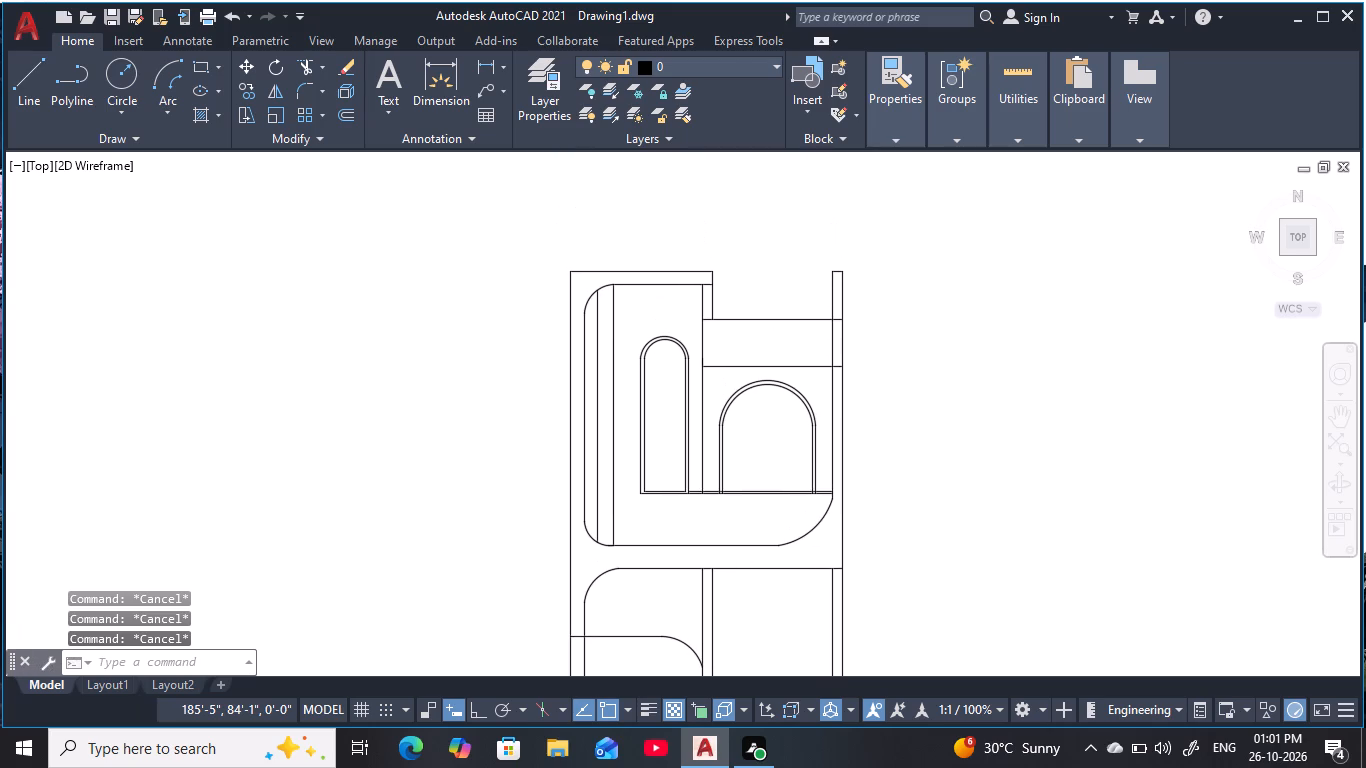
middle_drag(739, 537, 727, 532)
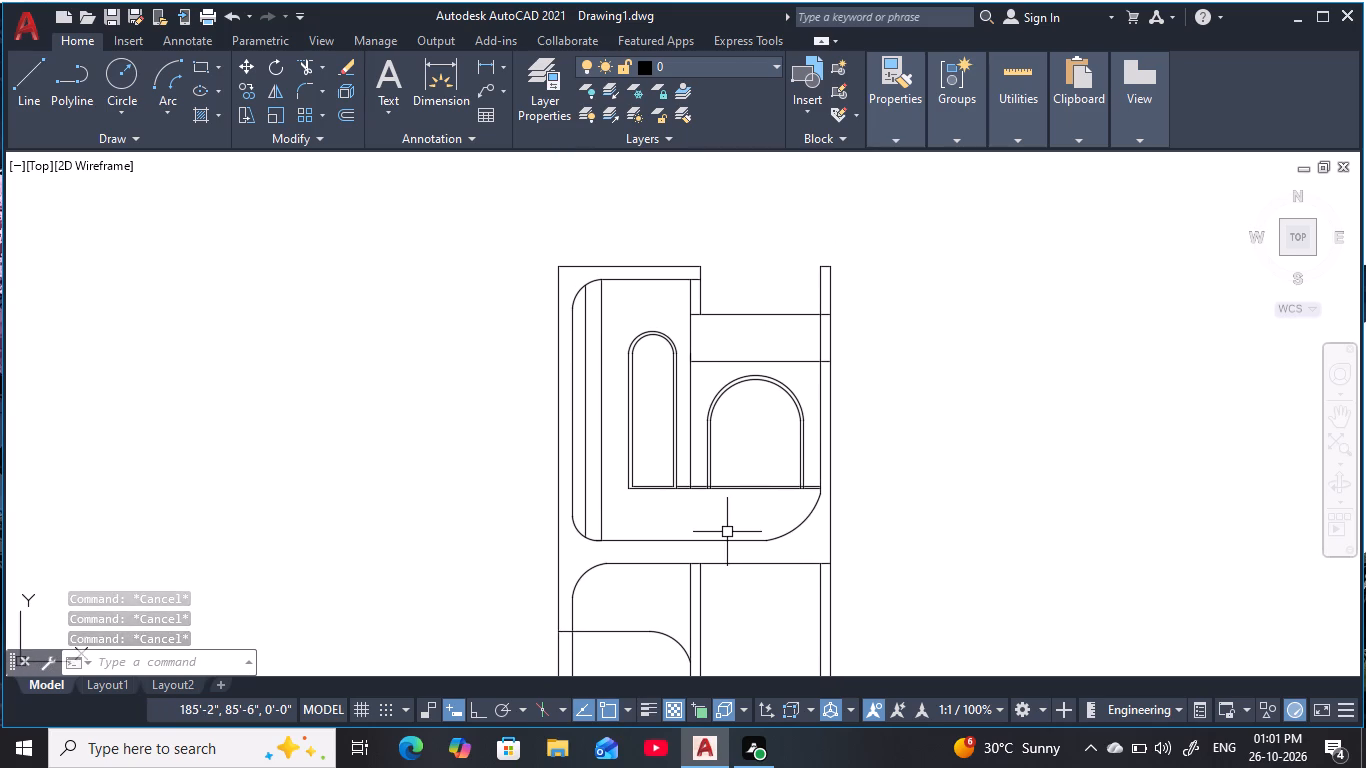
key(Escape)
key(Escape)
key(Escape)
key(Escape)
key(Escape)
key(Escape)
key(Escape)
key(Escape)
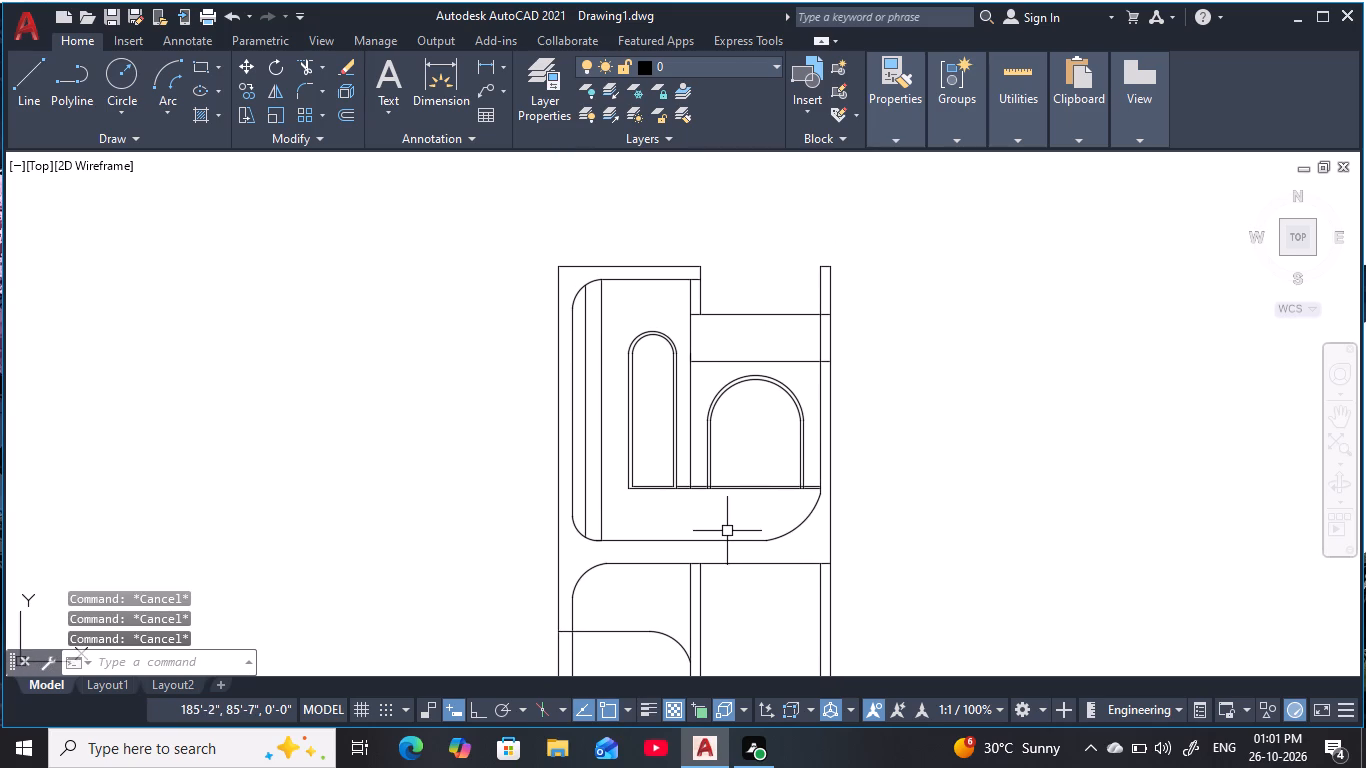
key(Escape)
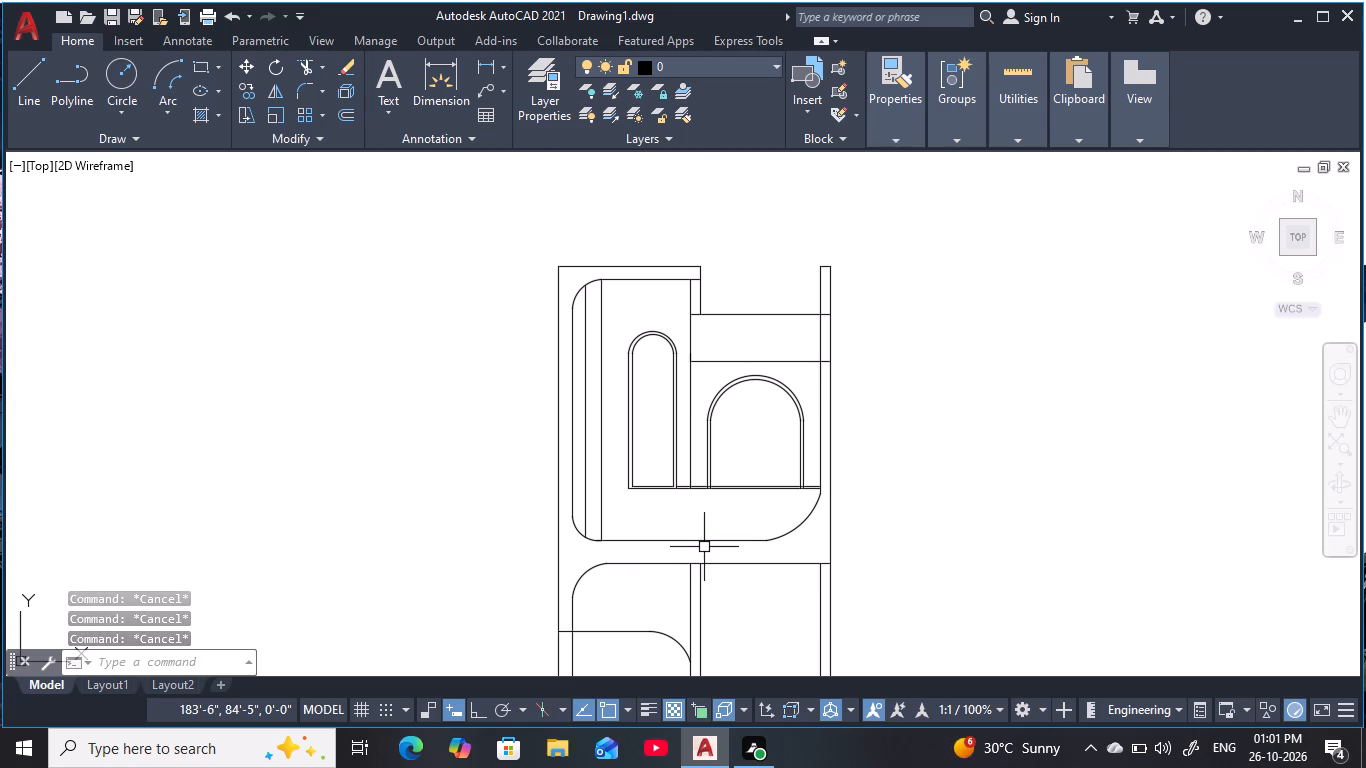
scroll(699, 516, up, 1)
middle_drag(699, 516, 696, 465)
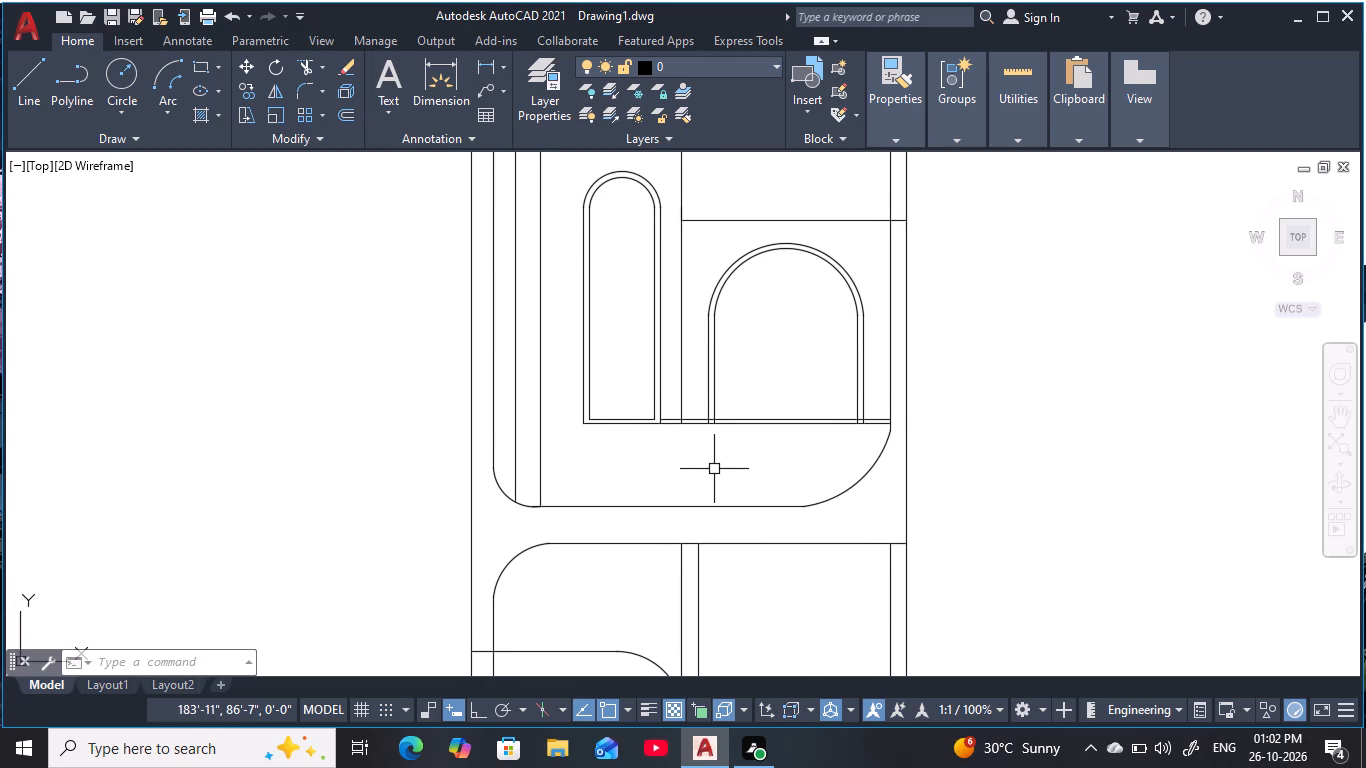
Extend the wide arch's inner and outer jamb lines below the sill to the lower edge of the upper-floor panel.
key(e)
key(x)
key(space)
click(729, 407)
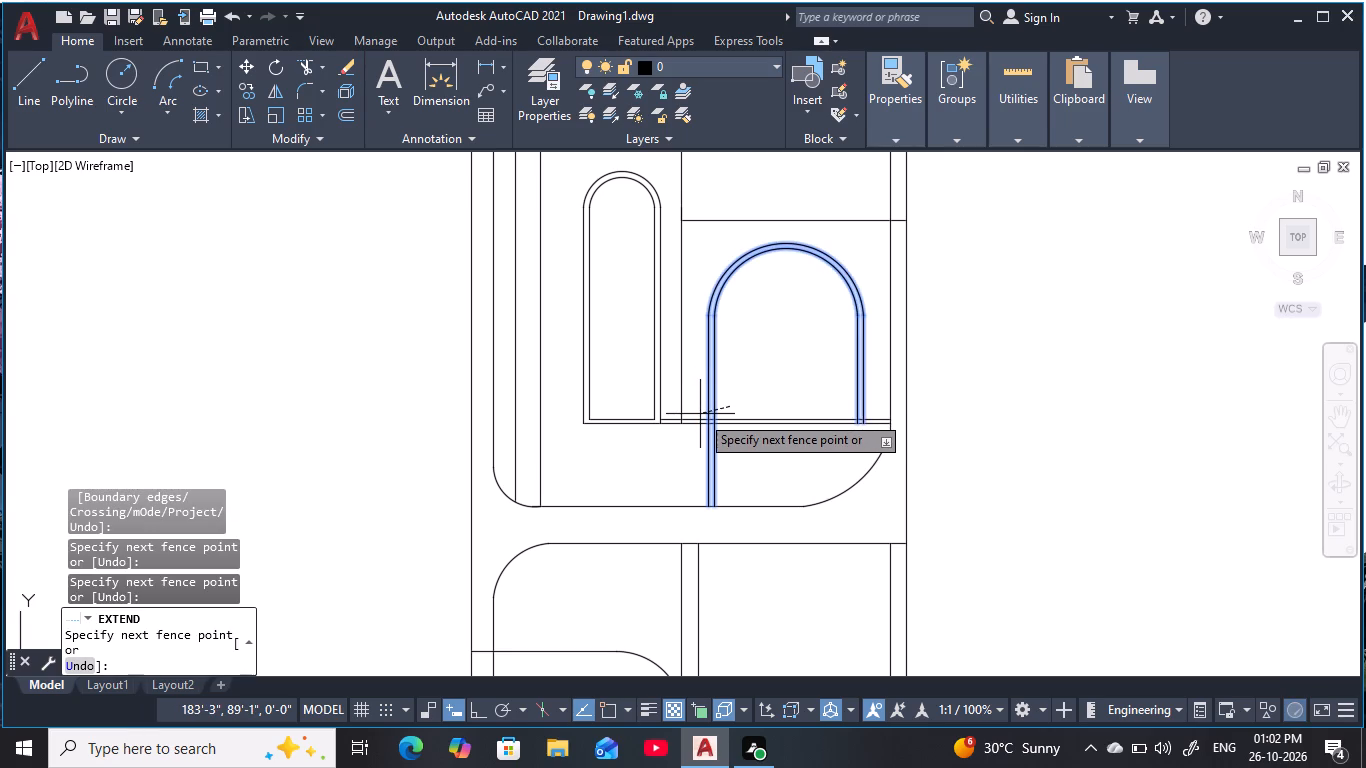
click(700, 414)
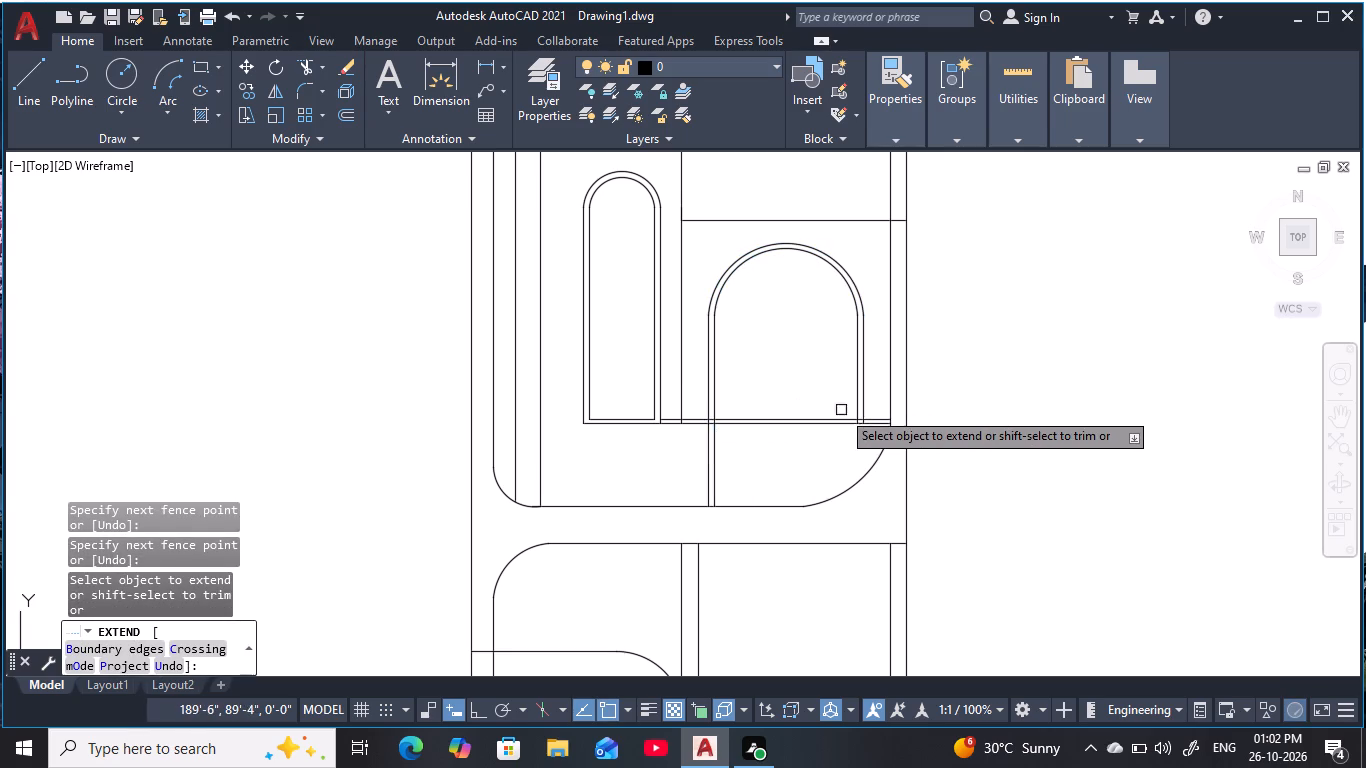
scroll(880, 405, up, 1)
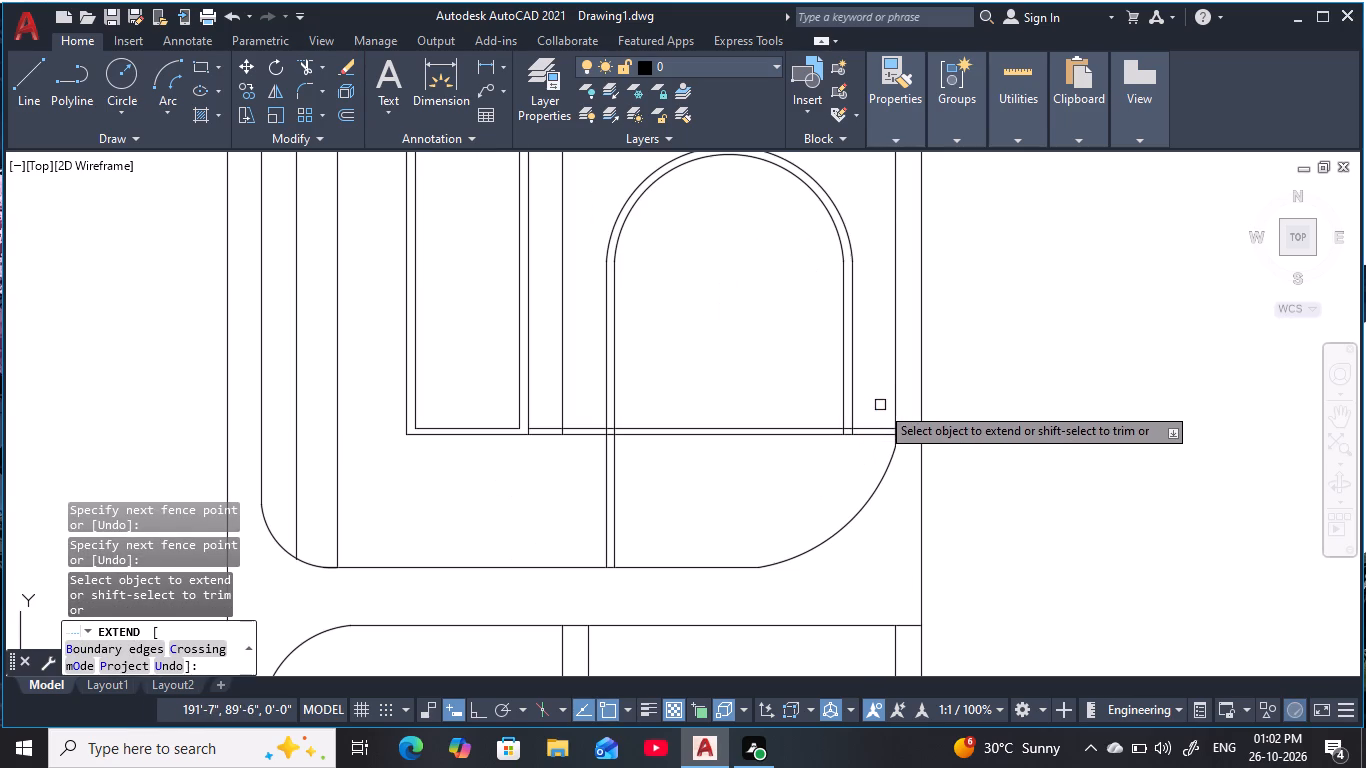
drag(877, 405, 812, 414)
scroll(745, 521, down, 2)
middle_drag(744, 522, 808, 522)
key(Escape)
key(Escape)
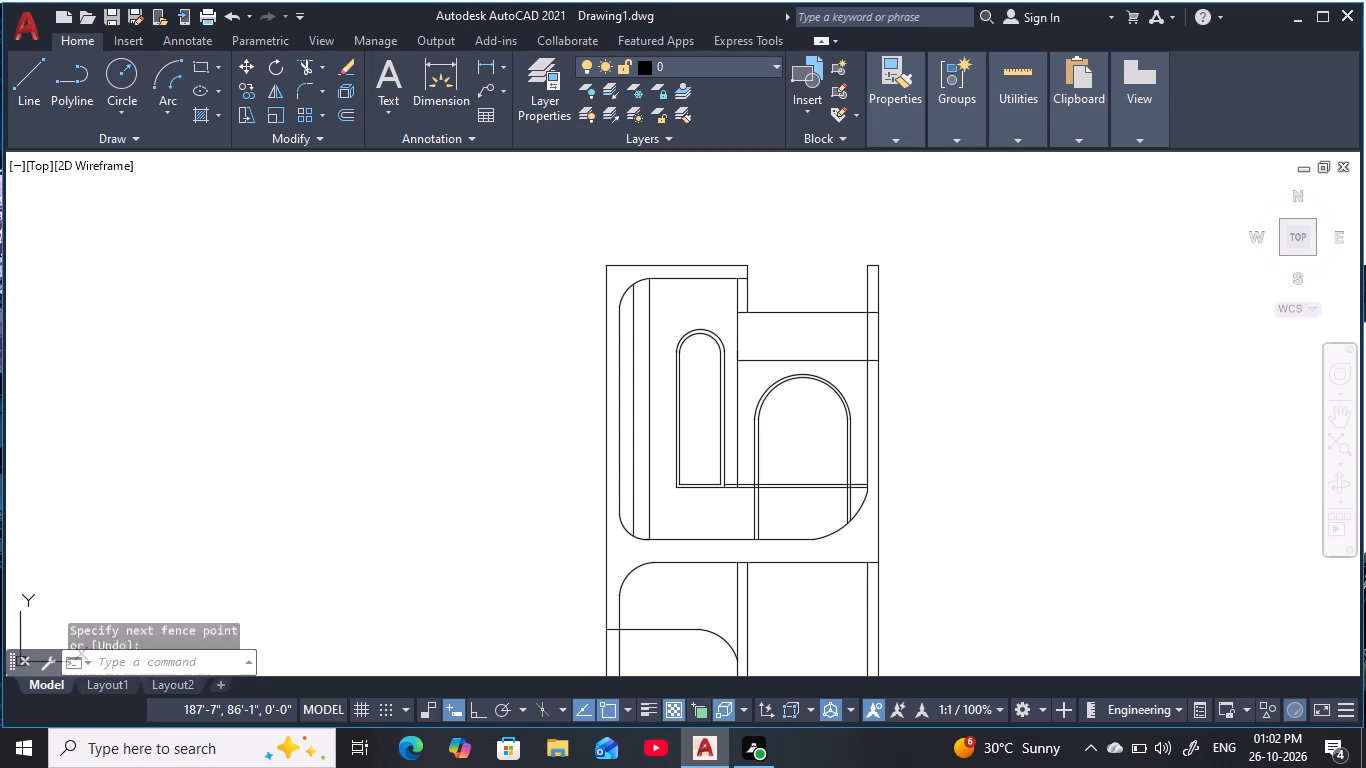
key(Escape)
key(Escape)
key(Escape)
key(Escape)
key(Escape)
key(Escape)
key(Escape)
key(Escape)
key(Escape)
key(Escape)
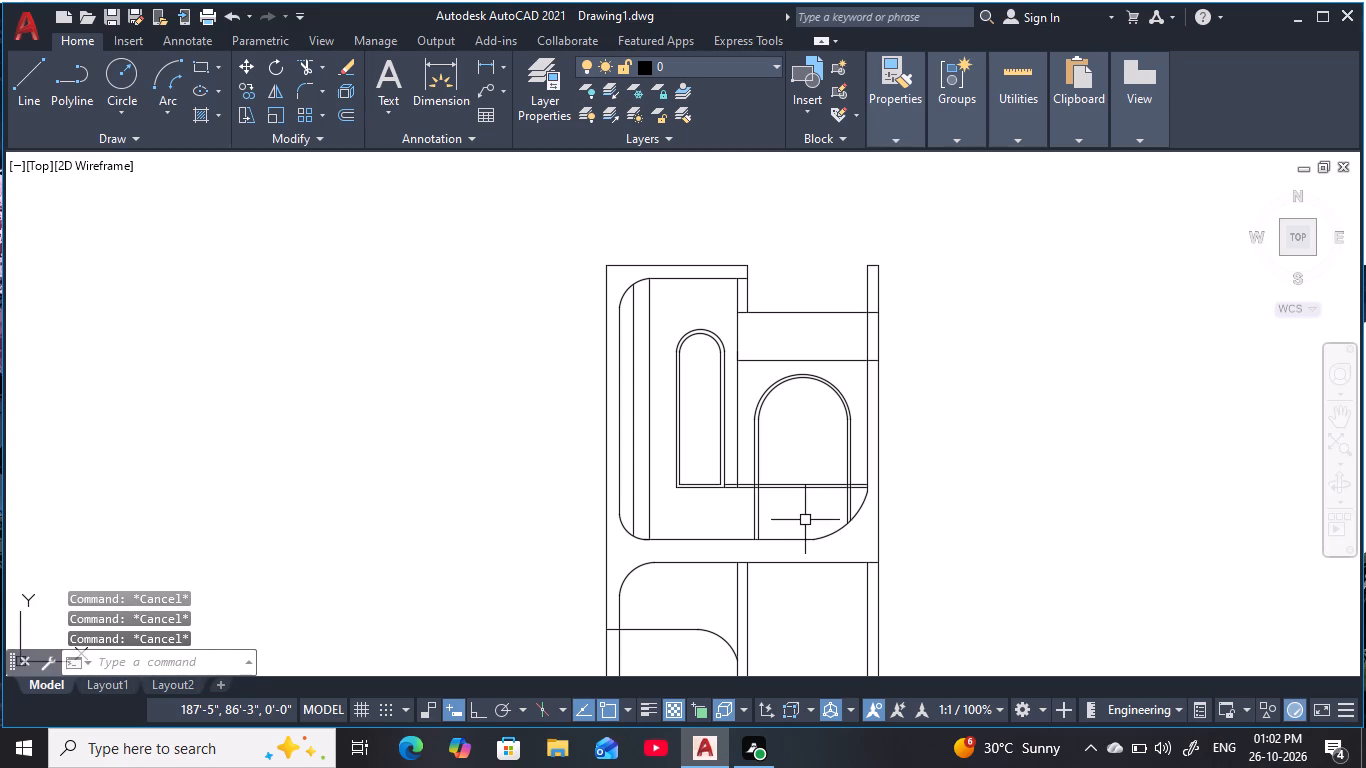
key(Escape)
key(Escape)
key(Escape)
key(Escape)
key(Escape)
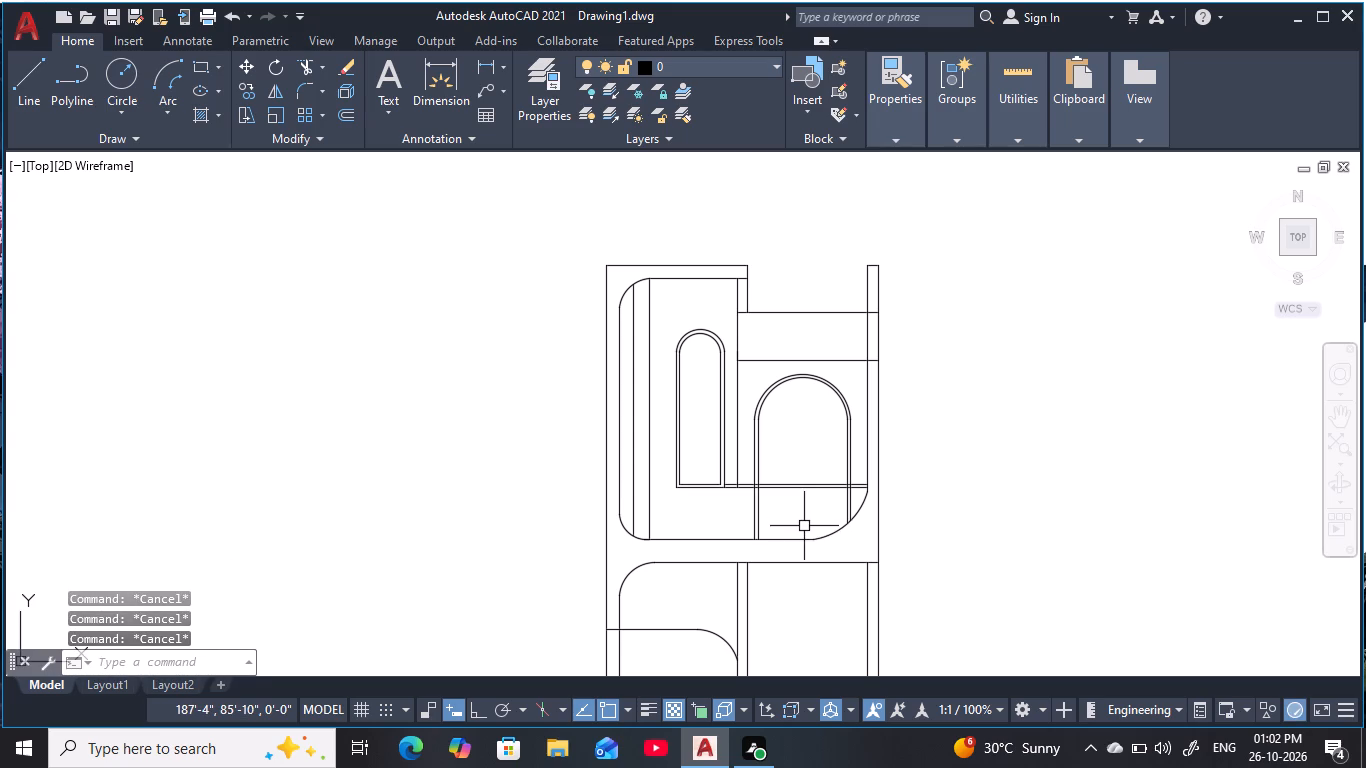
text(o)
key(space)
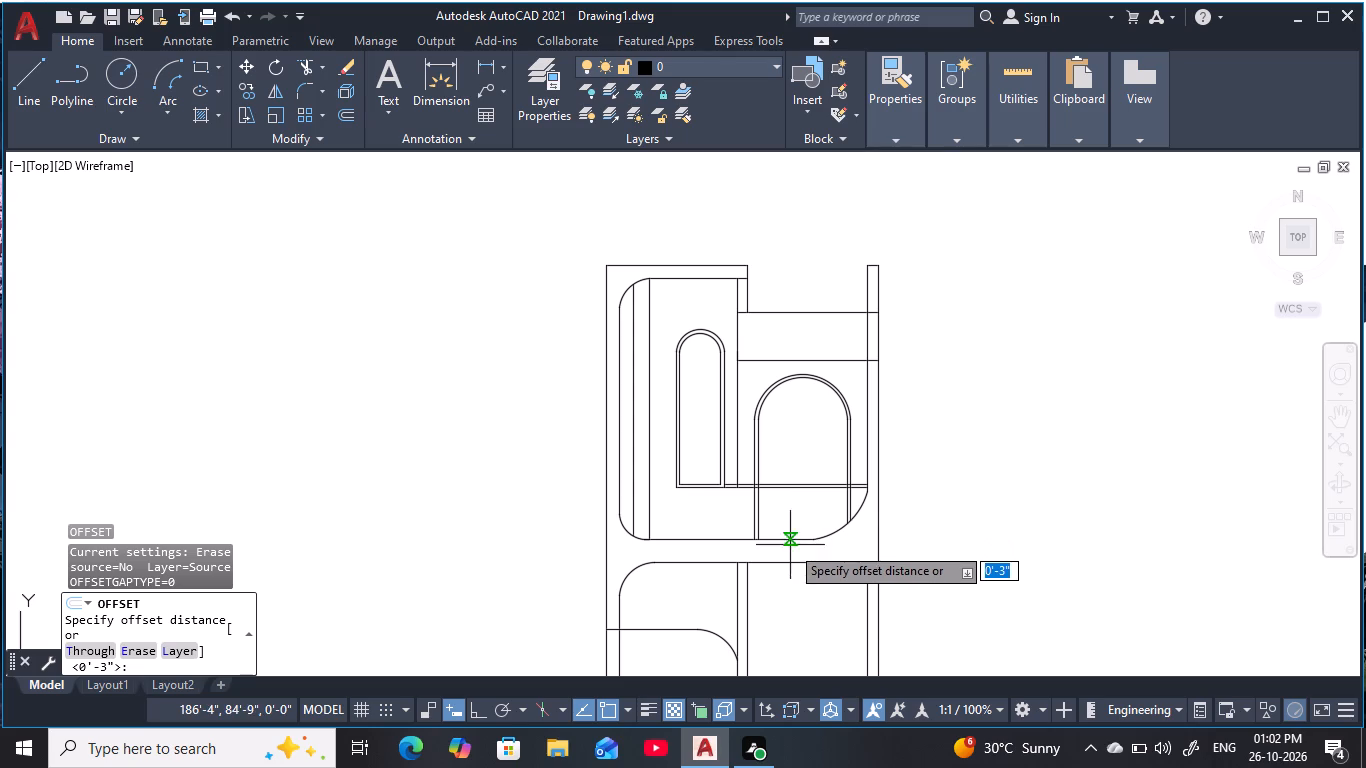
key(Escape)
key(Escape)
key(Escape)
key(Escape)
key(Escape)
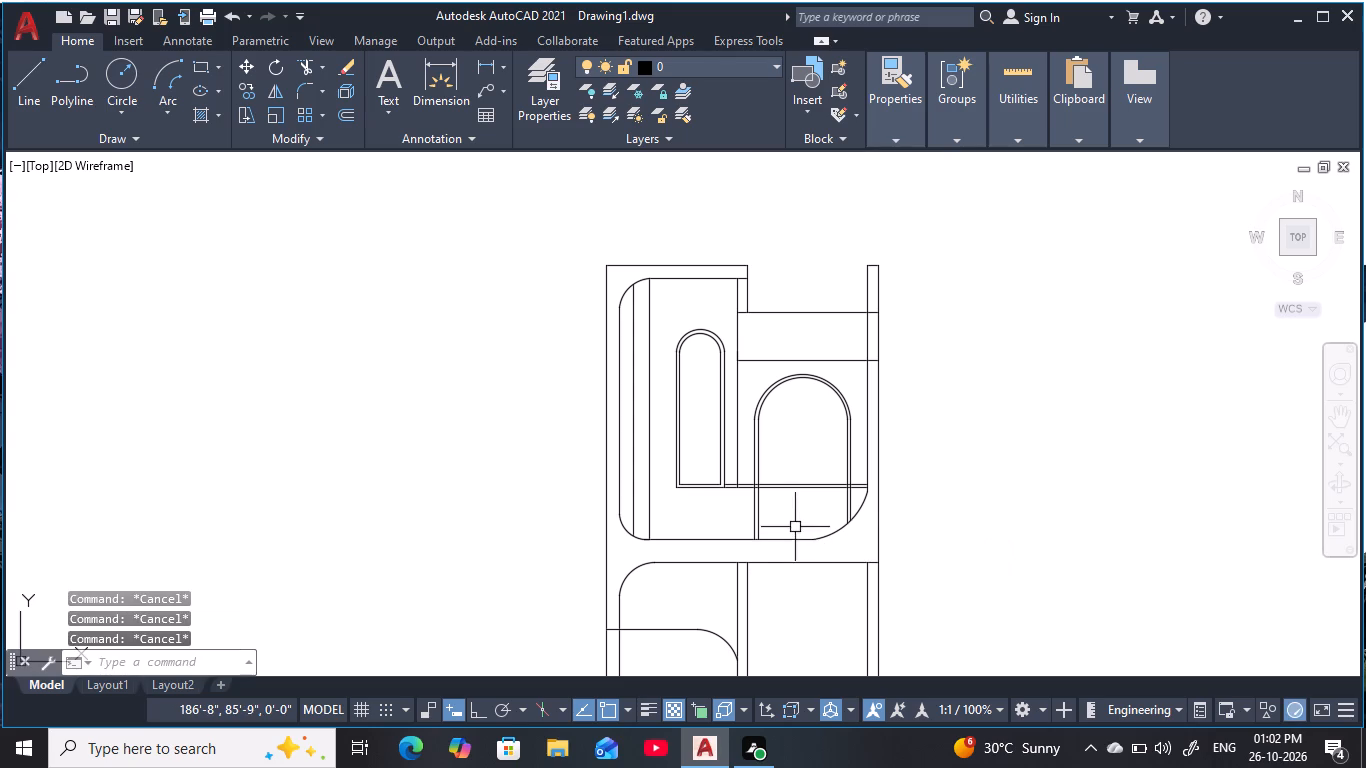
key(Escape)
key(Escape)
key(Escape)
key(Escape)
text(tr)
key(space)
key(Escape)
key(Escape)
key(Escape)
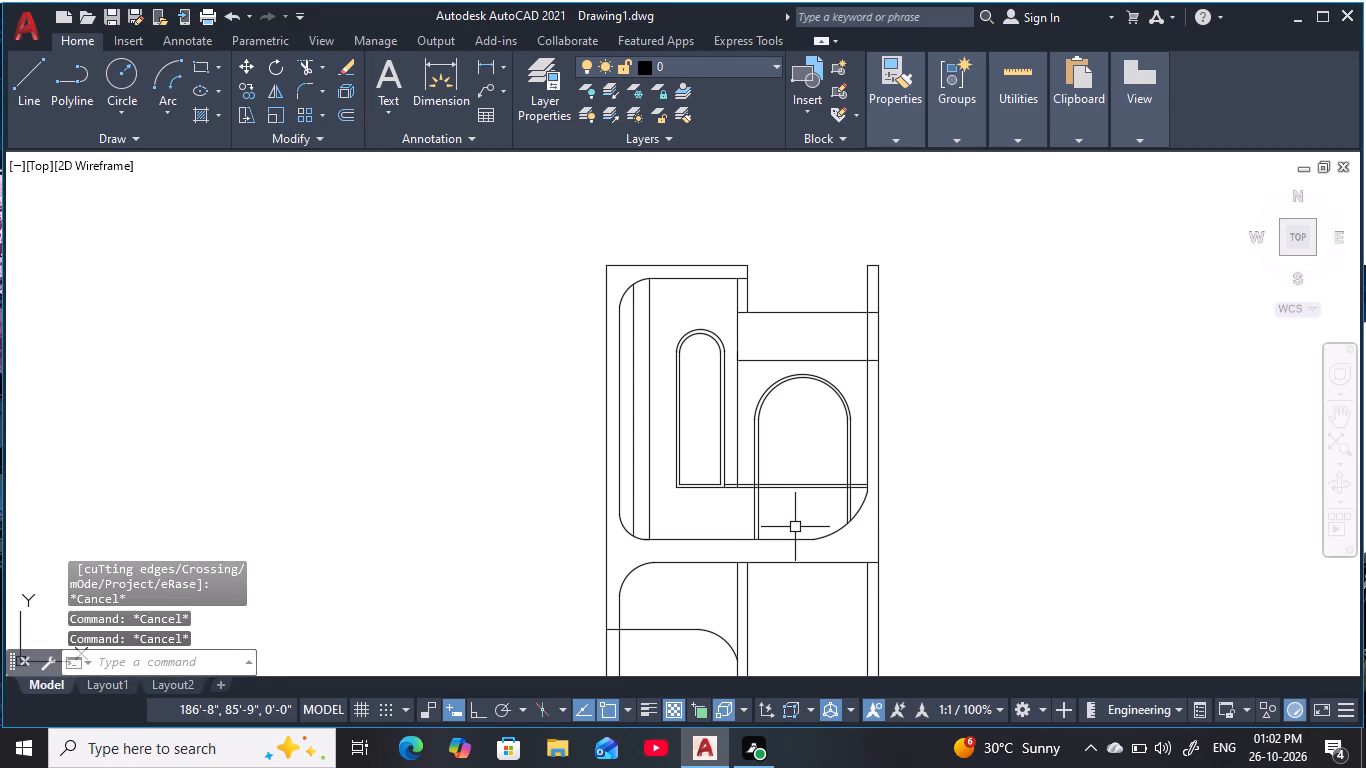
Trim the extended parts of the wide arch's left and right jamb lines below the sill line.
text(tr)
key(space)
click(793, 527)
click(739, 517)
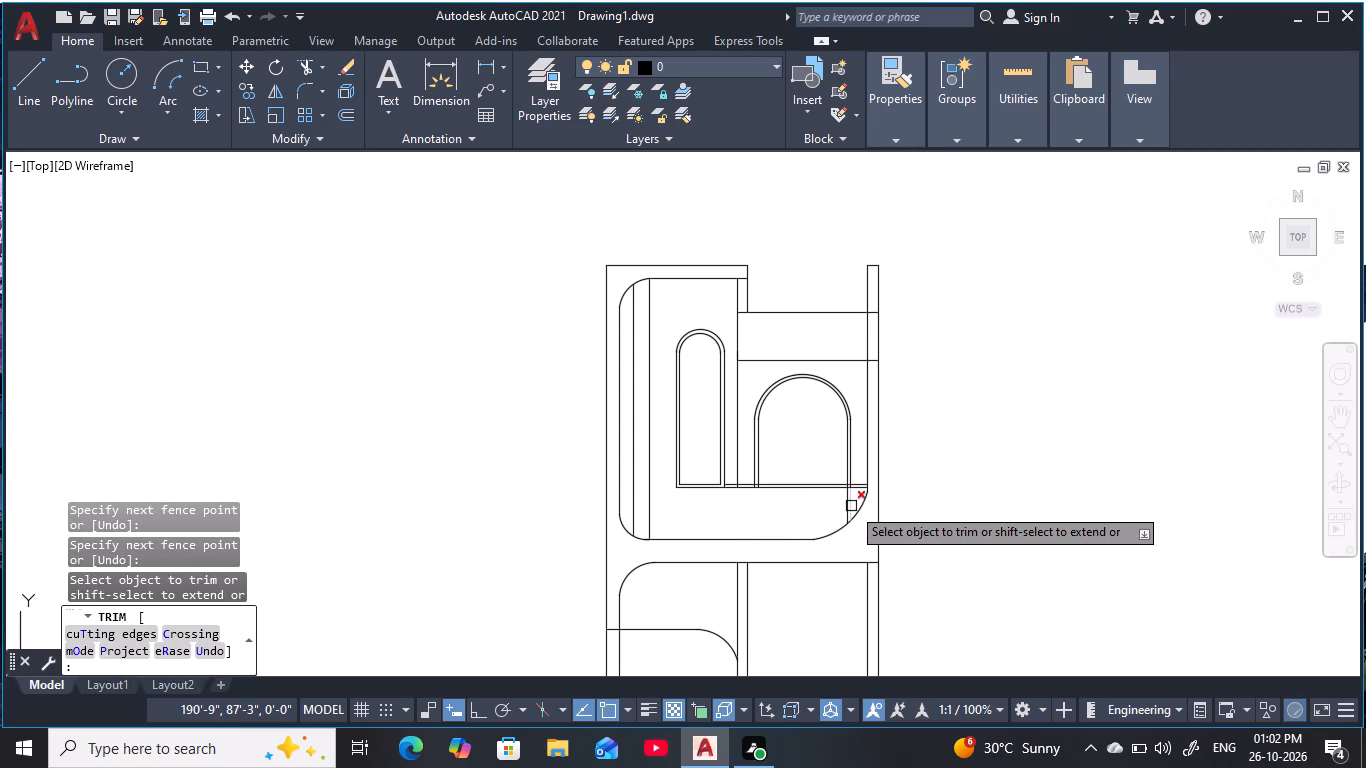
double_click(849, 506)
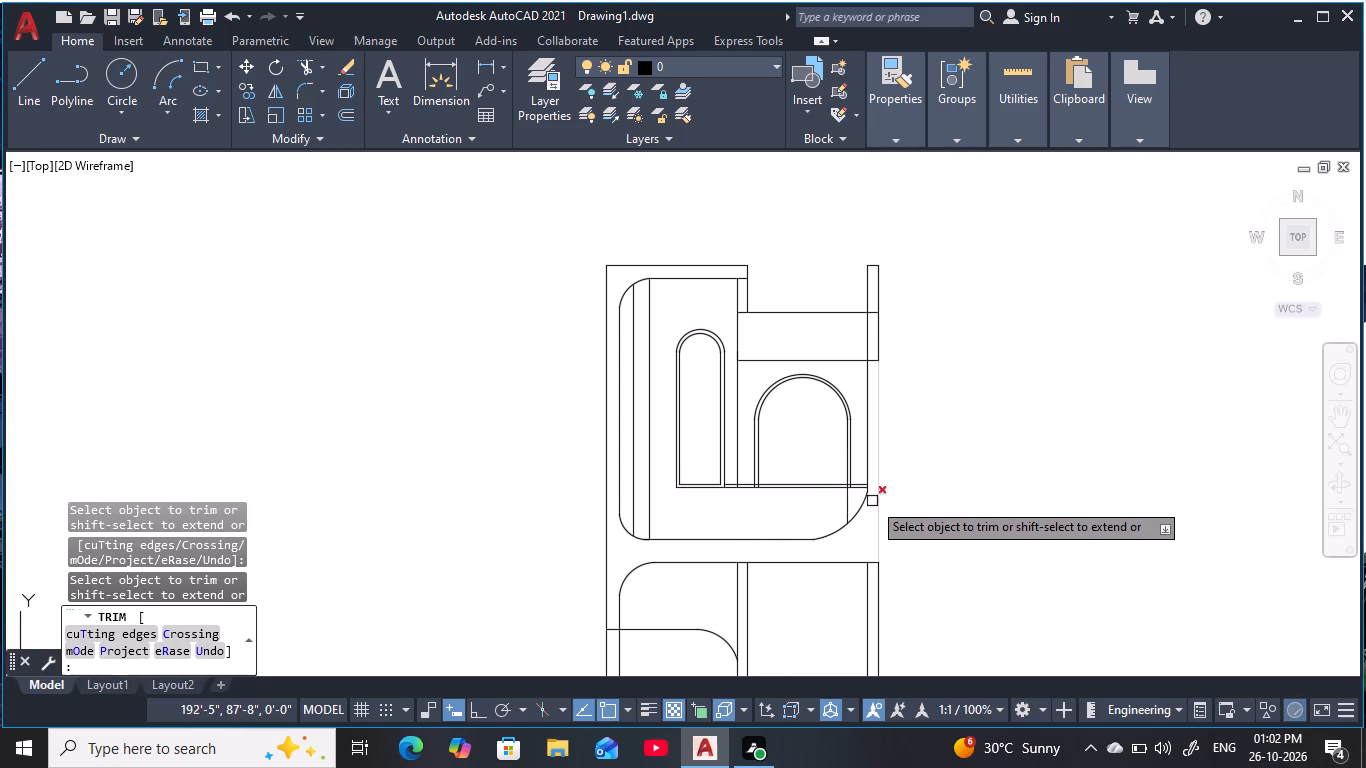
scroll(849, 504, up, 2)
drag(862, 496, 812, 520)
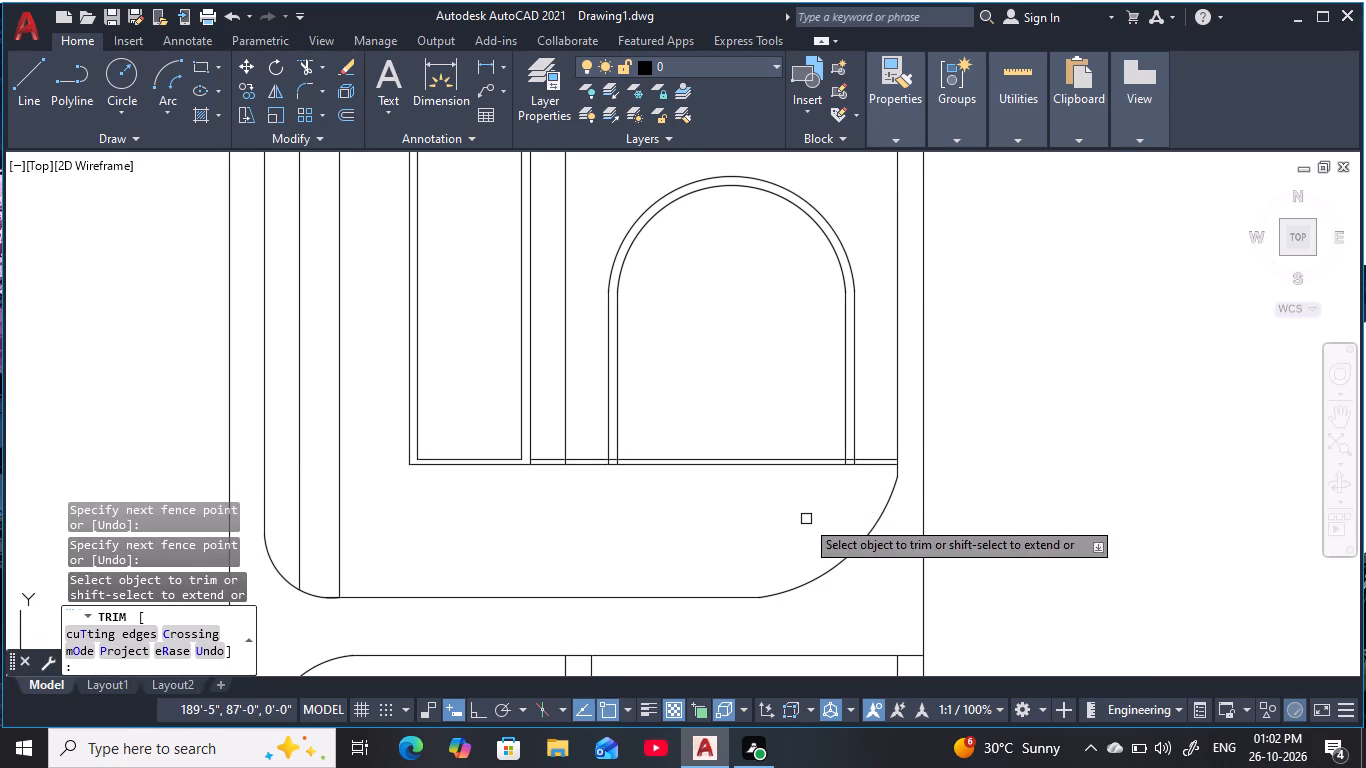
Trim the short ends of the wide arch's left and right jamb lines lying between the two sill lines.
scroll(588, 458, up, 4)
drag(795, 497, 684, 494)
scroll(866, 534, down, 3)
middle_drag(866, 535, 420, 532)
scroll(750, 533, up, 4)
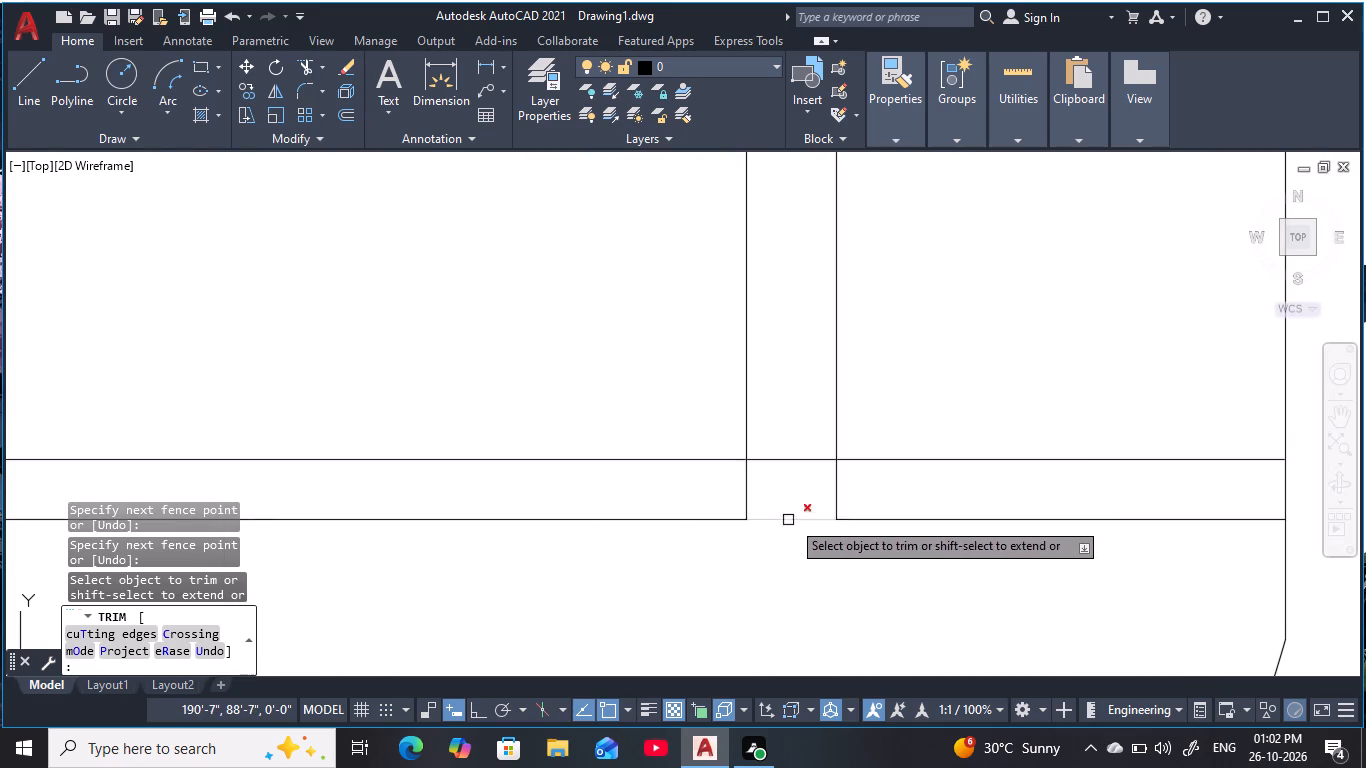
drag(866, 497, 694, 512)
scroll(679, 562, down, 7)
middle_drag(677, 574, 782, 499)
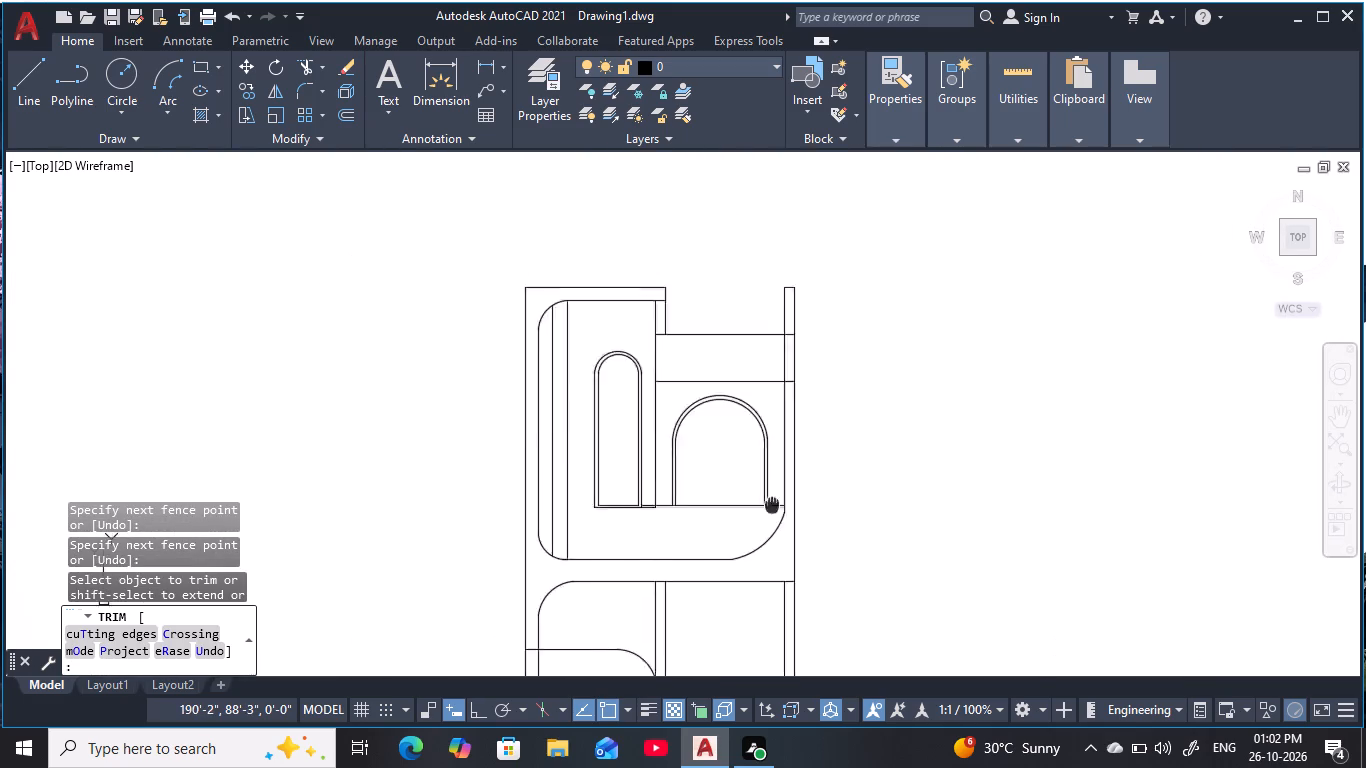
middle_drag(782, 499, 830, 470)
scroll(725, 484, up, 2)
middle_drag(725, 483, 715, 504)
scroll(715, 504, down, 2)
middle_click(714, 512)
key(Escape)
key(Escape)
key(Escape)
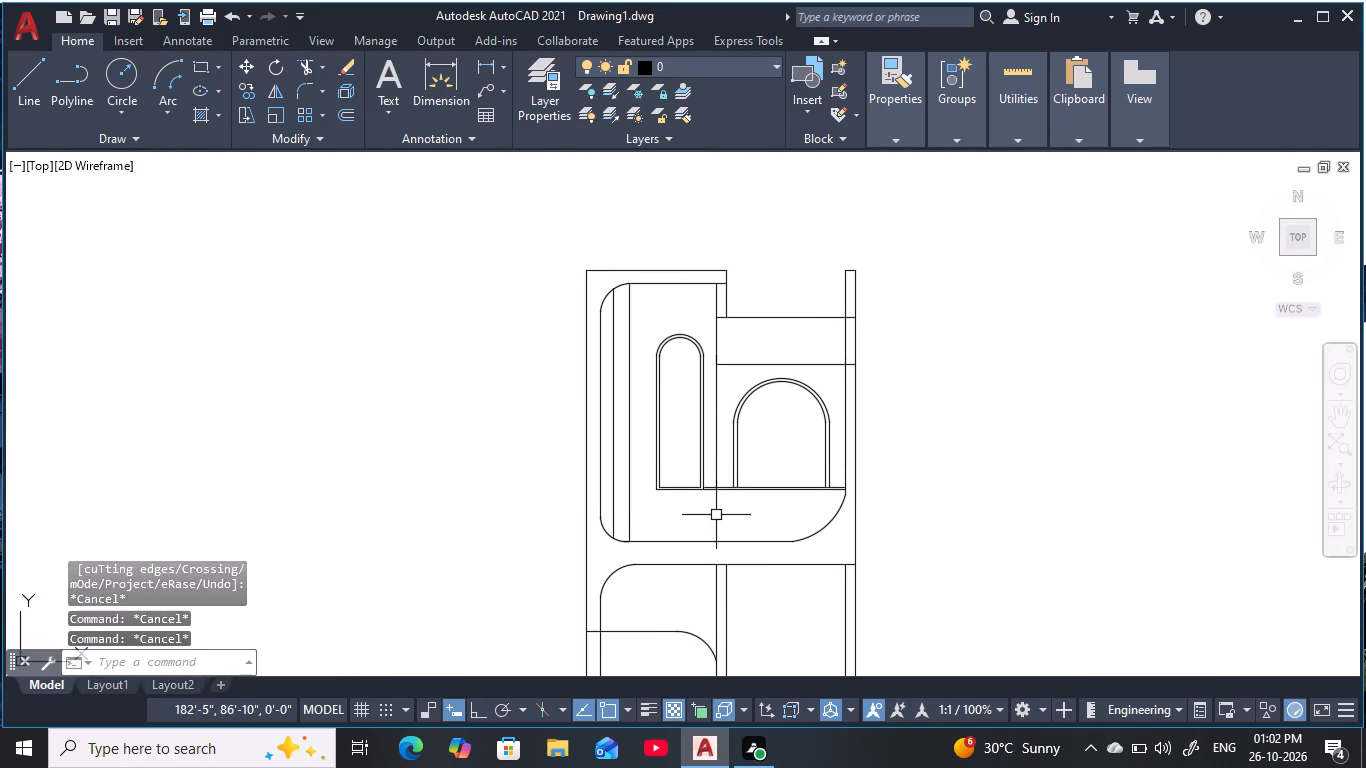
key(Escape)
key(Escape)
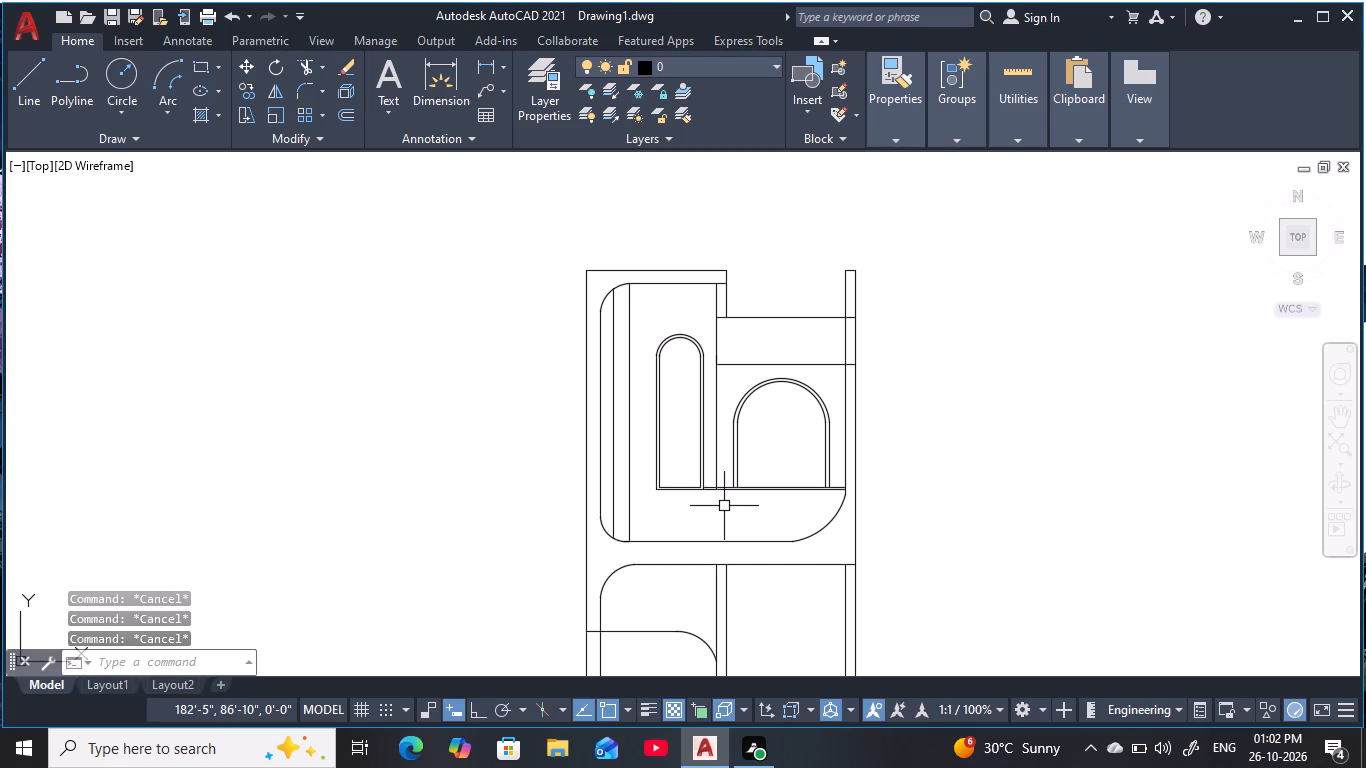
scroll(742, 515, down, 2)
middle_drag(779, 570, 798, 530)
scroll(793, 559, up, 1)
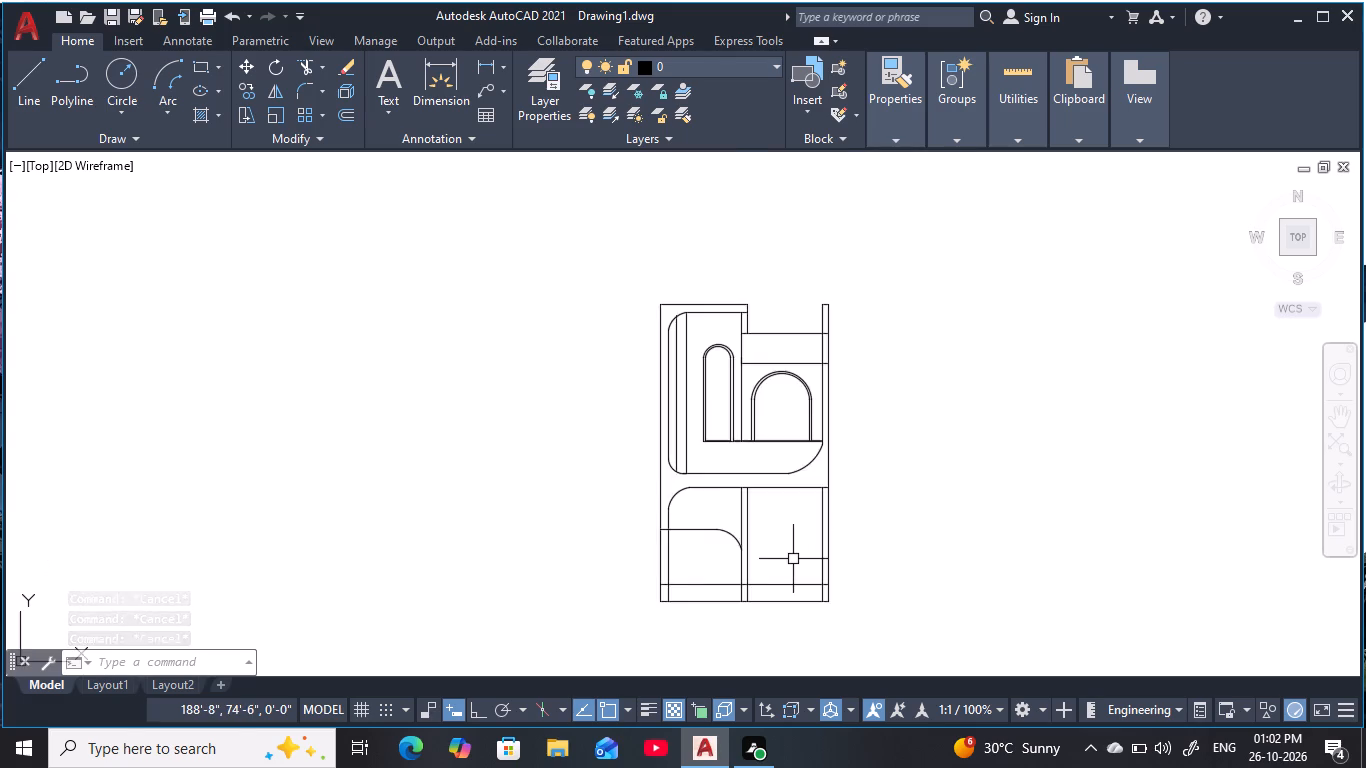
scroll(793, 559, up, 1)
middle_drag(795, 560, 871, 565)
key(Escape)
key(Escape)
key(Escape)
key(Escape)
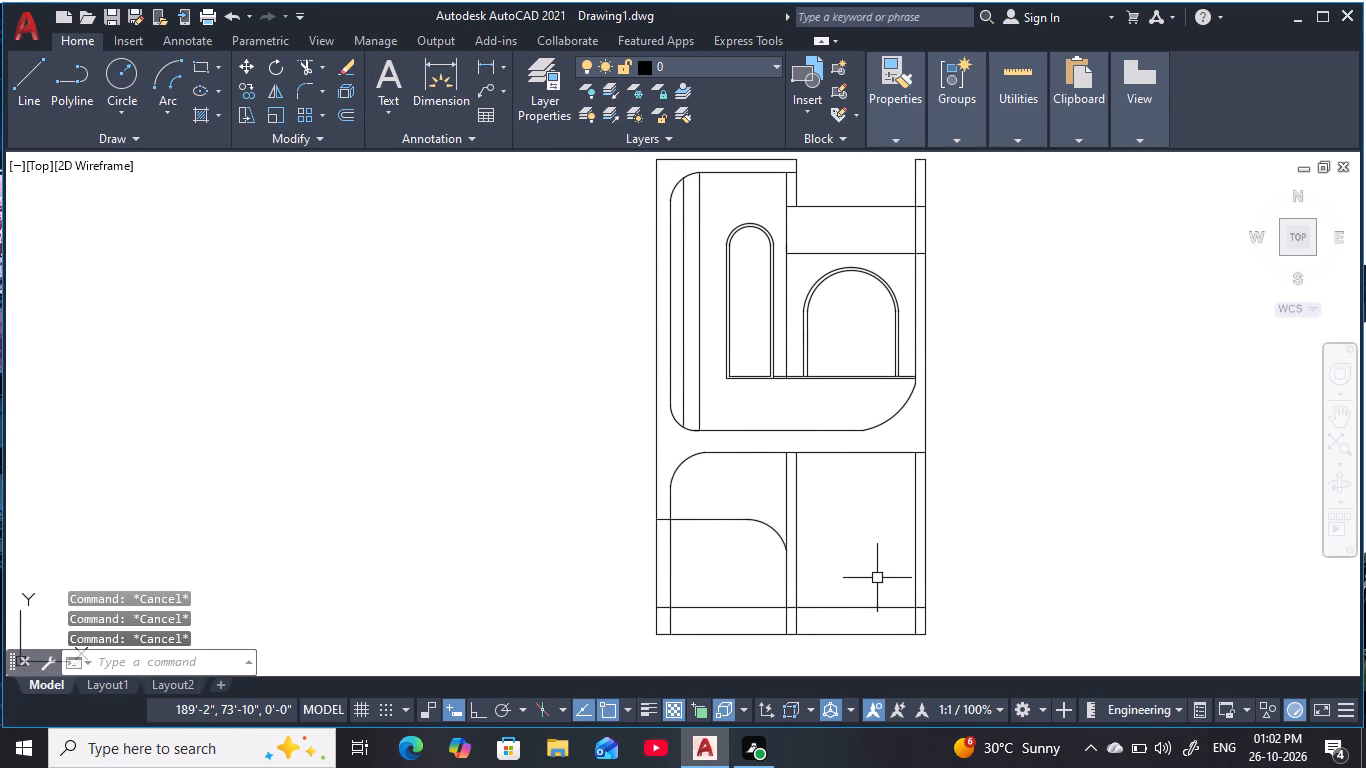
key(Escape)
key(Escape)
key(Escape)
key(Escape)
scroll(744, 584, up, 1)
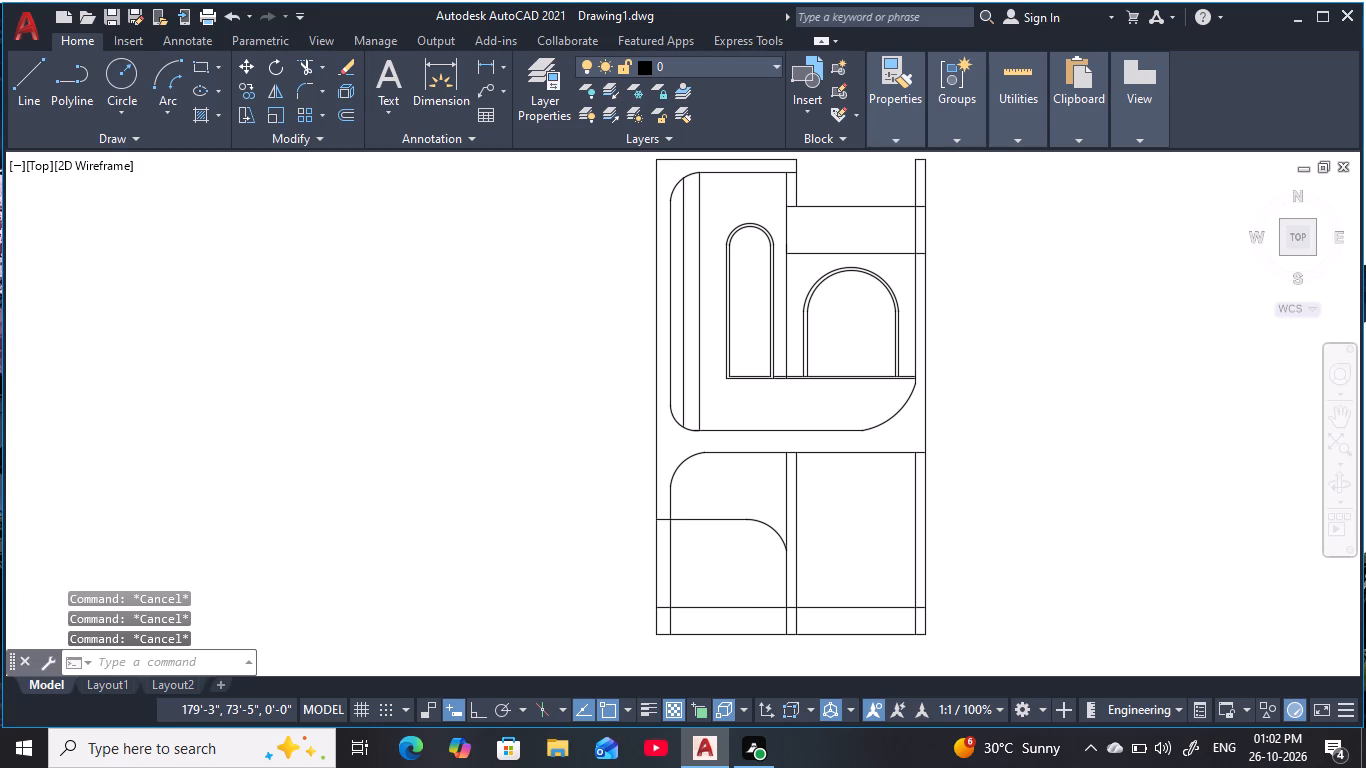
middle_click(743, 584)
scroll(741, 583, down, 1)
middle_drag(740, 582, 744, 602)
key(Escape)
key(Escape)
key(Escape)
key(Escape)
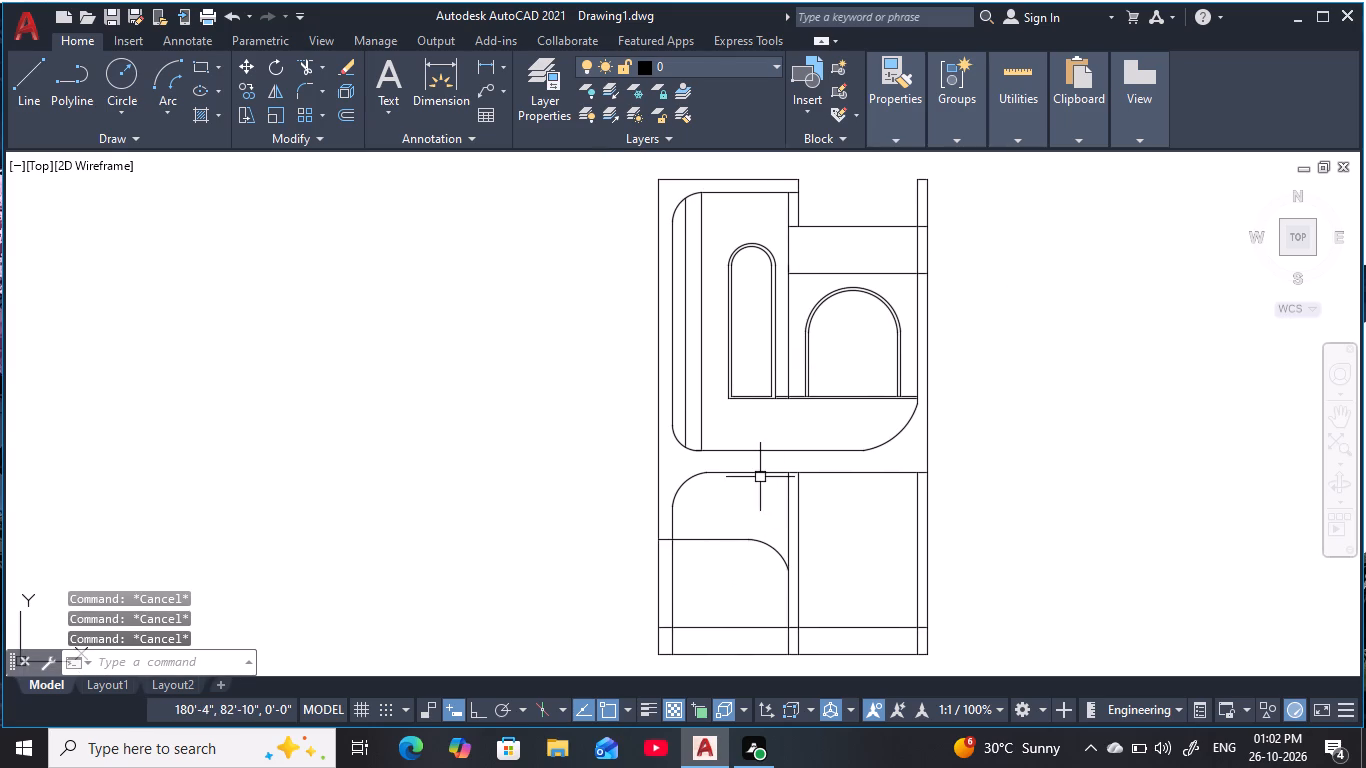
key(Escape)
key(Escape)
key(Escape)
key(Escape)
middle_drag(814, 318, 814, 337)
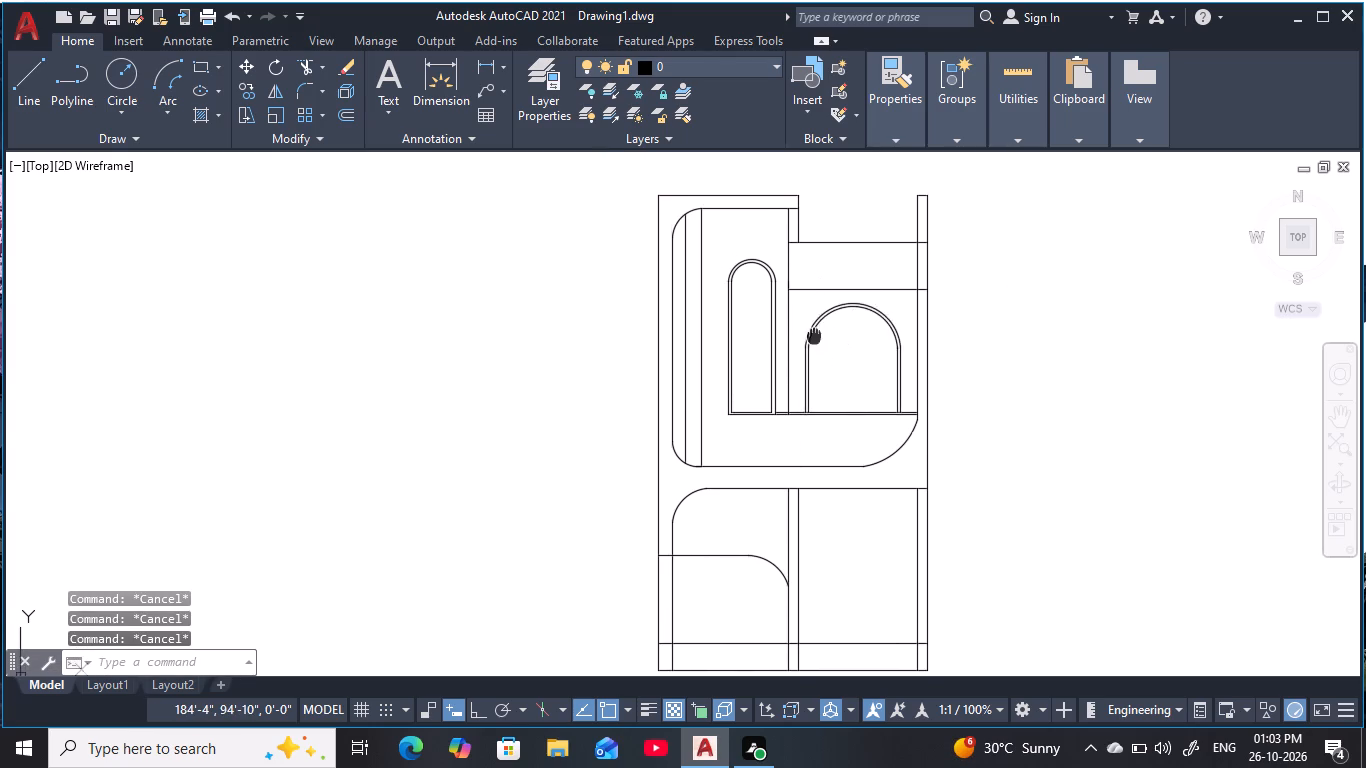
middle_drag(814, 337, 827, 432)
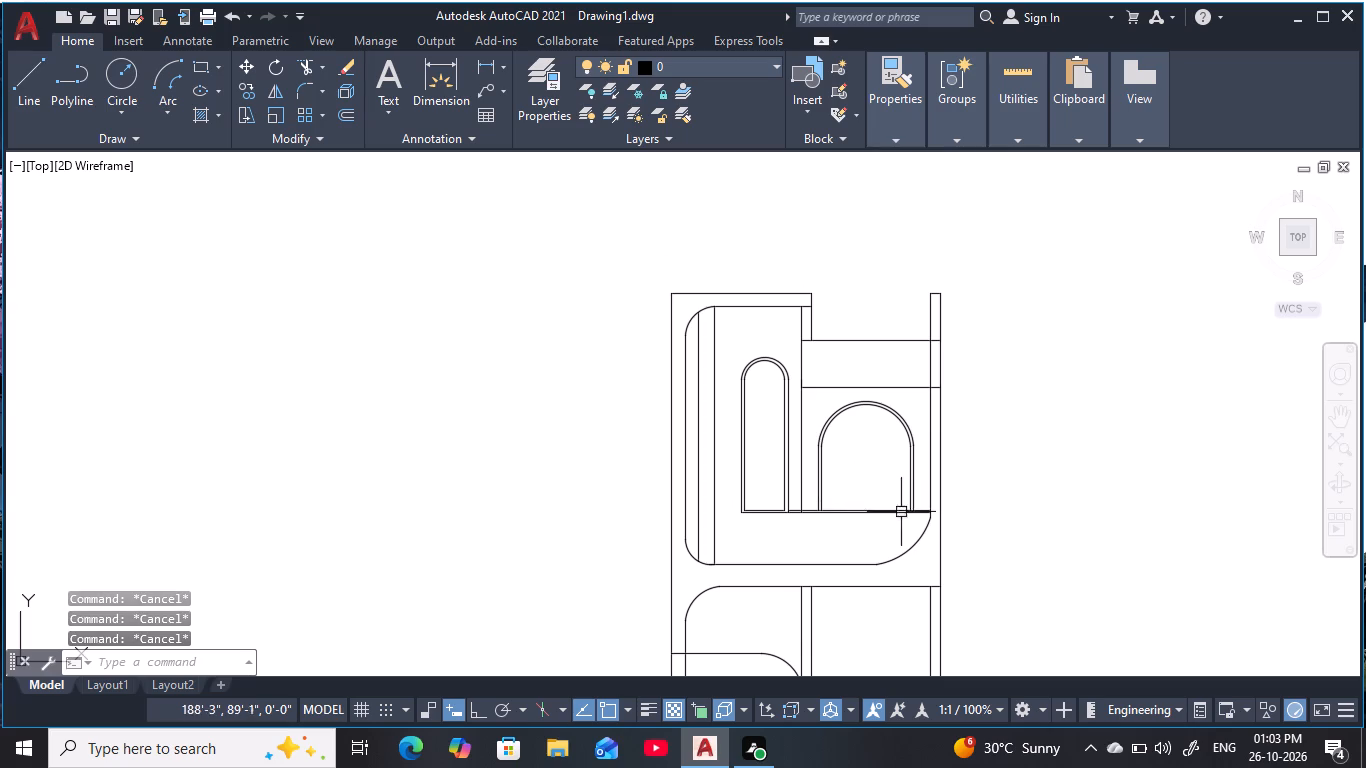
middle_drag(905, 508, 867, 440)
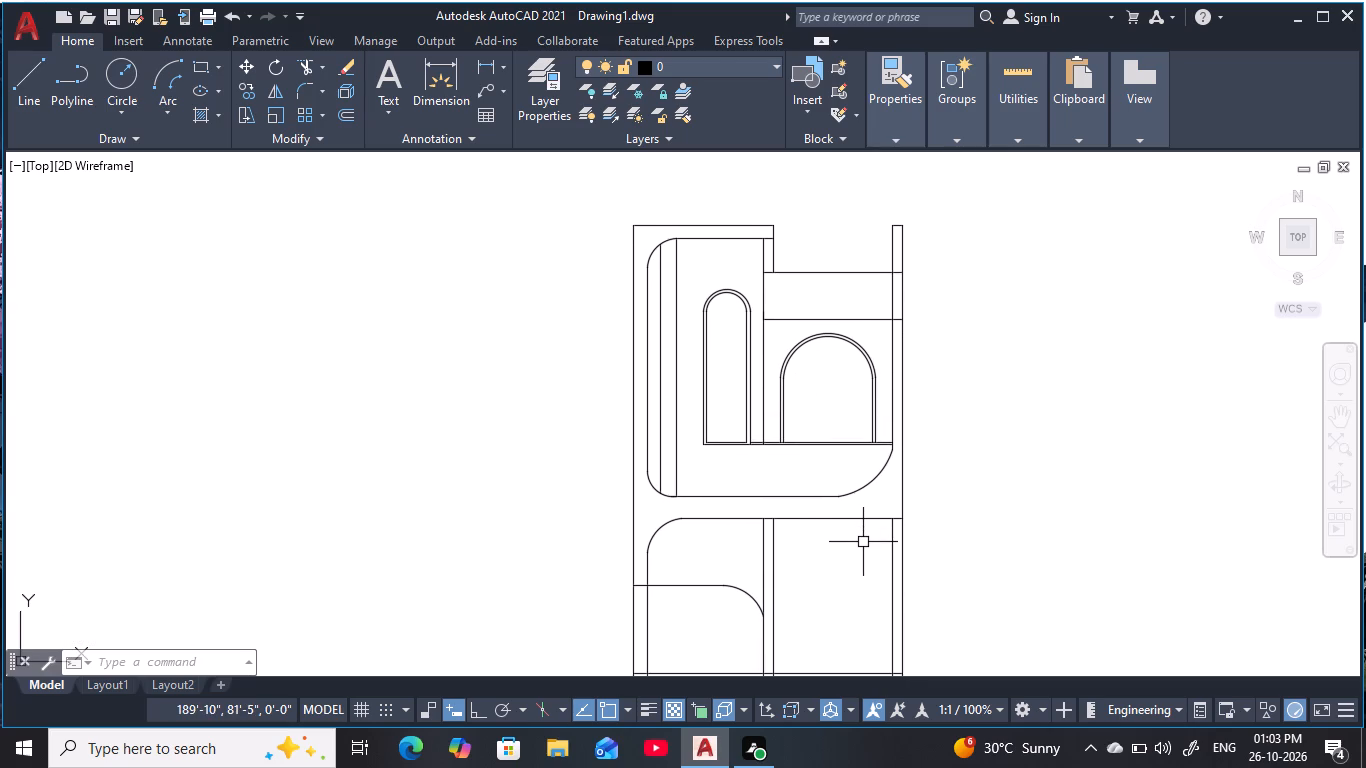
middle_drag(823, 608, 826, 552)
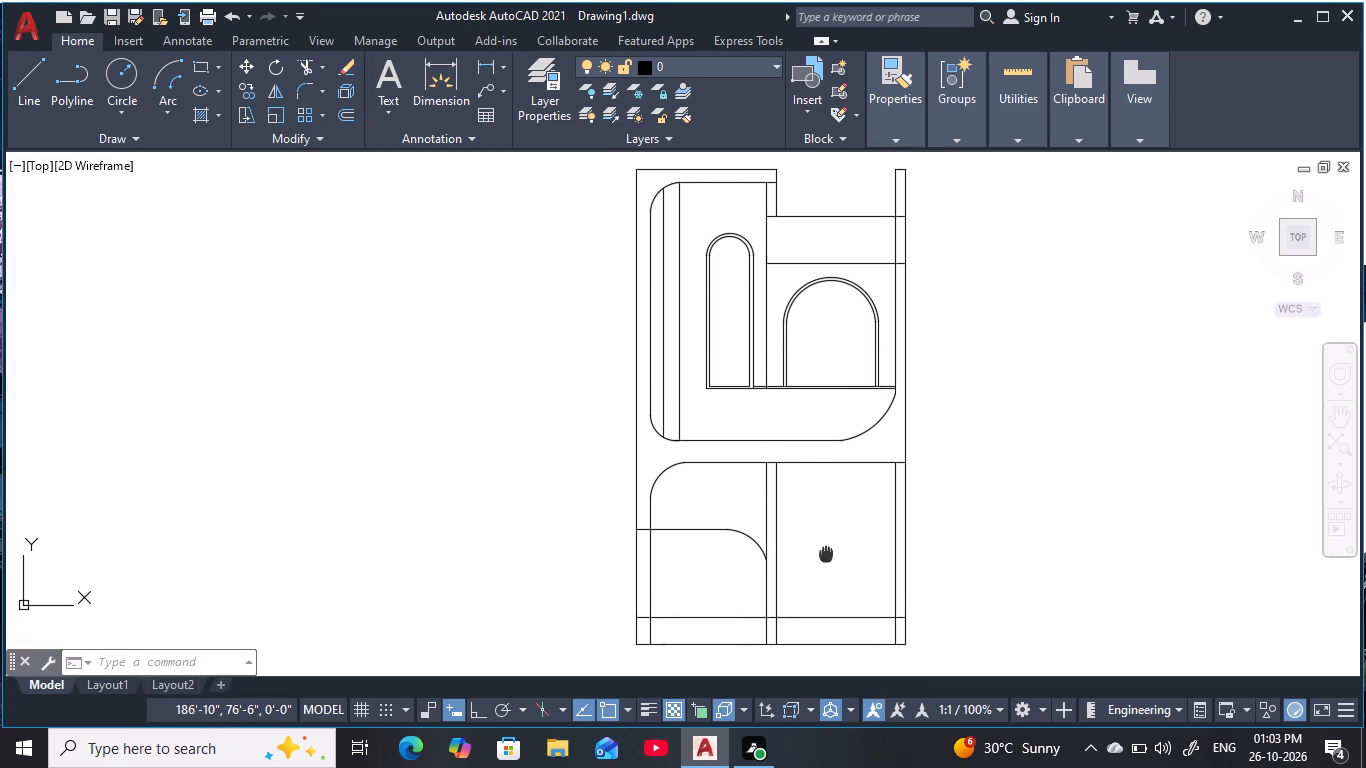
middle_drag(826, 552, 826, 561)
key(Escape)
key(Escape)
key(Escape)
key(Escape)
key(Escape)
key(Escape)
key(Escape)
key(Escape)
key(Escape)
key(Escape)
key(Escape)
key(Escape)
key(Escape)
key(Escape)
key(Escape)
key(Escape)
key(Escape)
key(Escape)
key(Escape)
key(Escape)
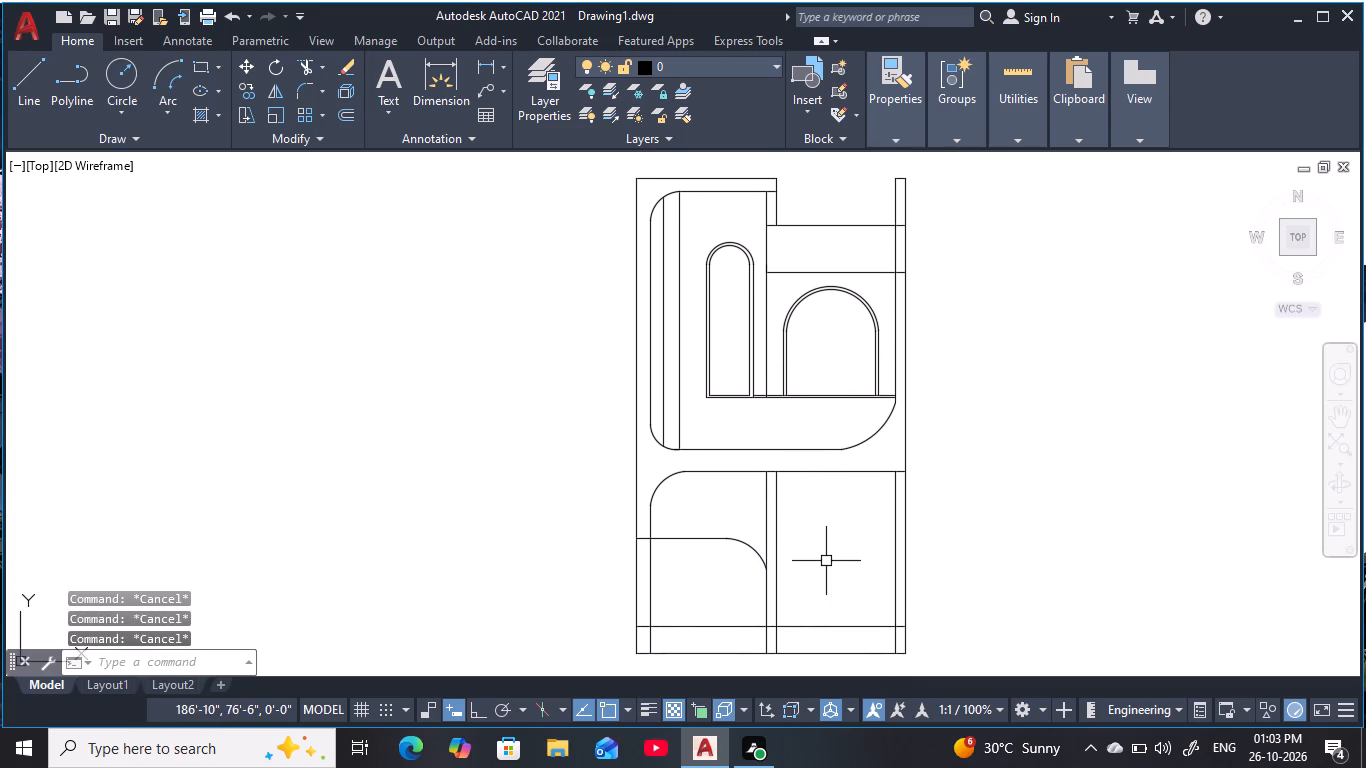
Trim the ground floor's curved-corner horizontal line and base line where they cross the narrow strip along the left wall.
text(tr)
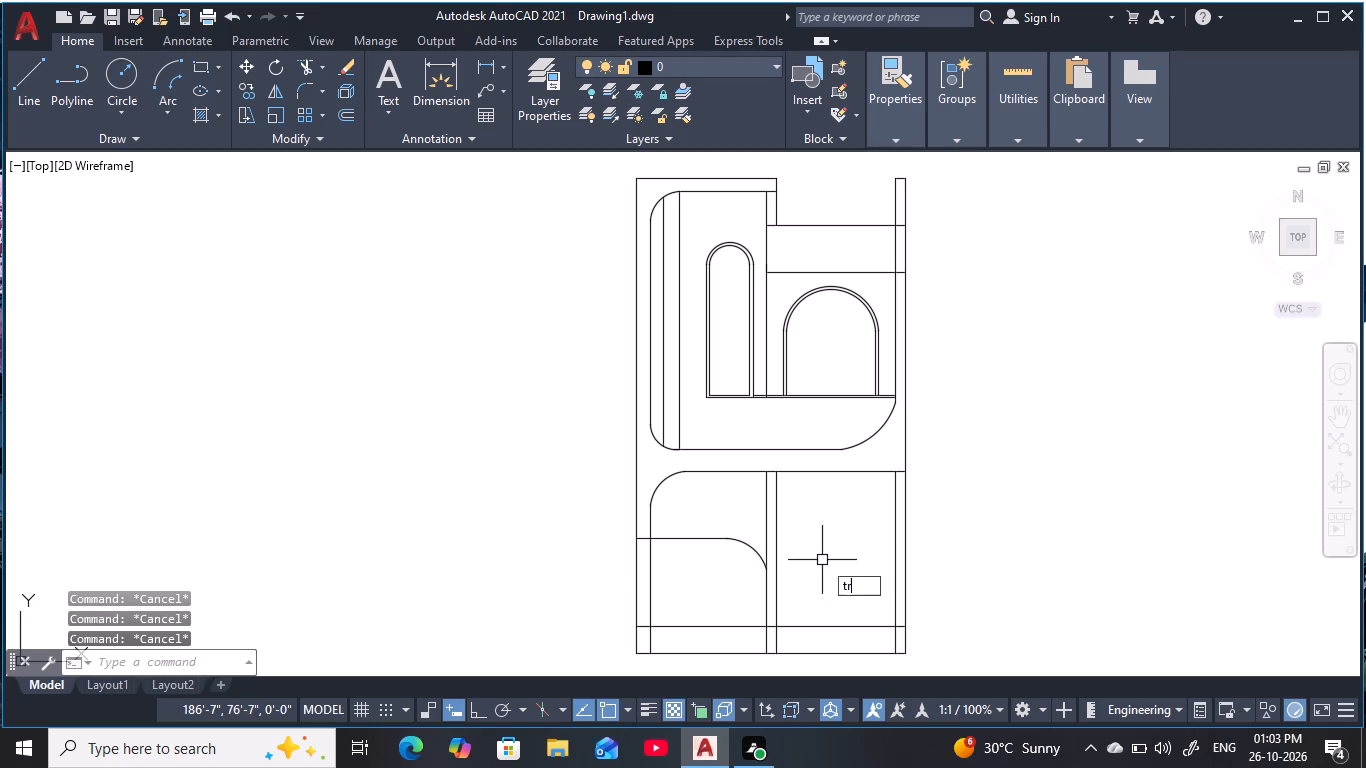
key(space)
scroll(627, 536, up, 2)
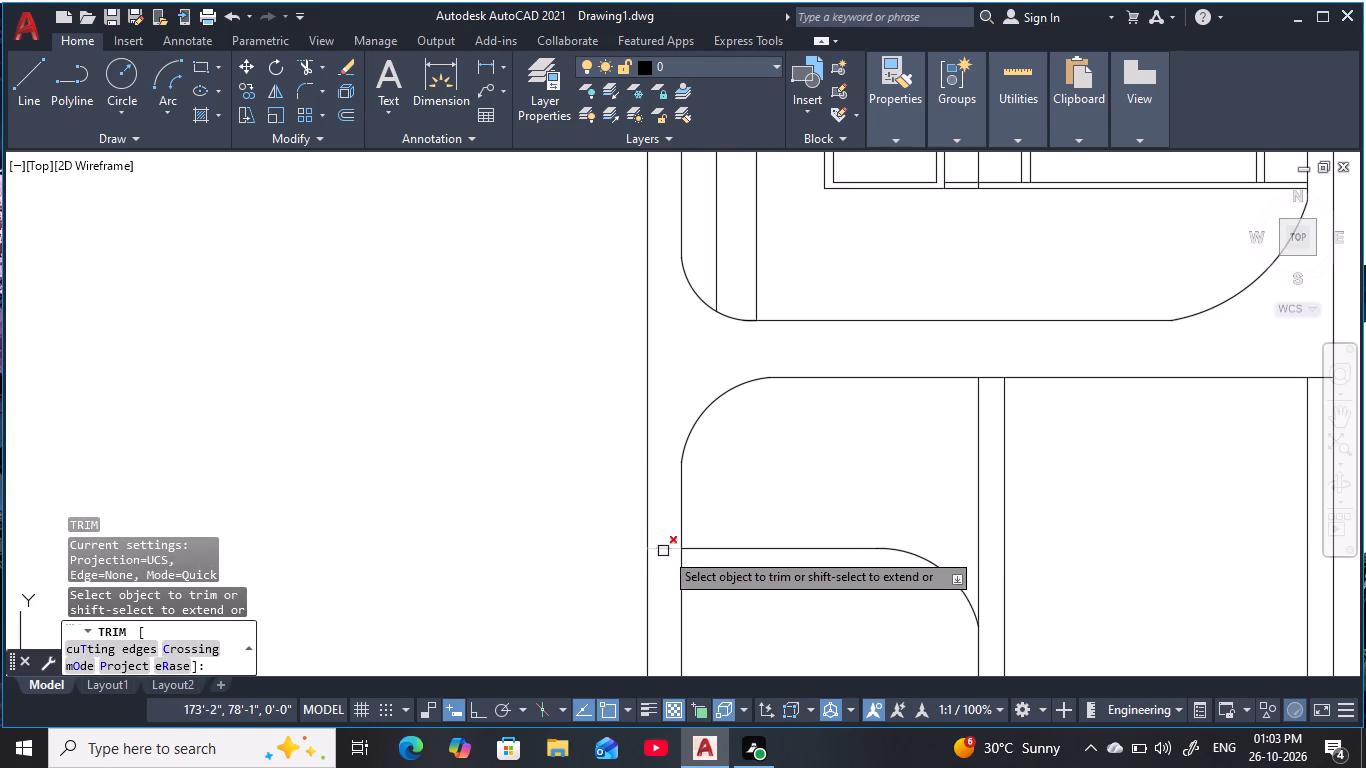
click(665, 553)
scroll(782, 614, down, 3)
middle_drag(783, 615, 800, 478)
scroll(785, 531, up, 3)
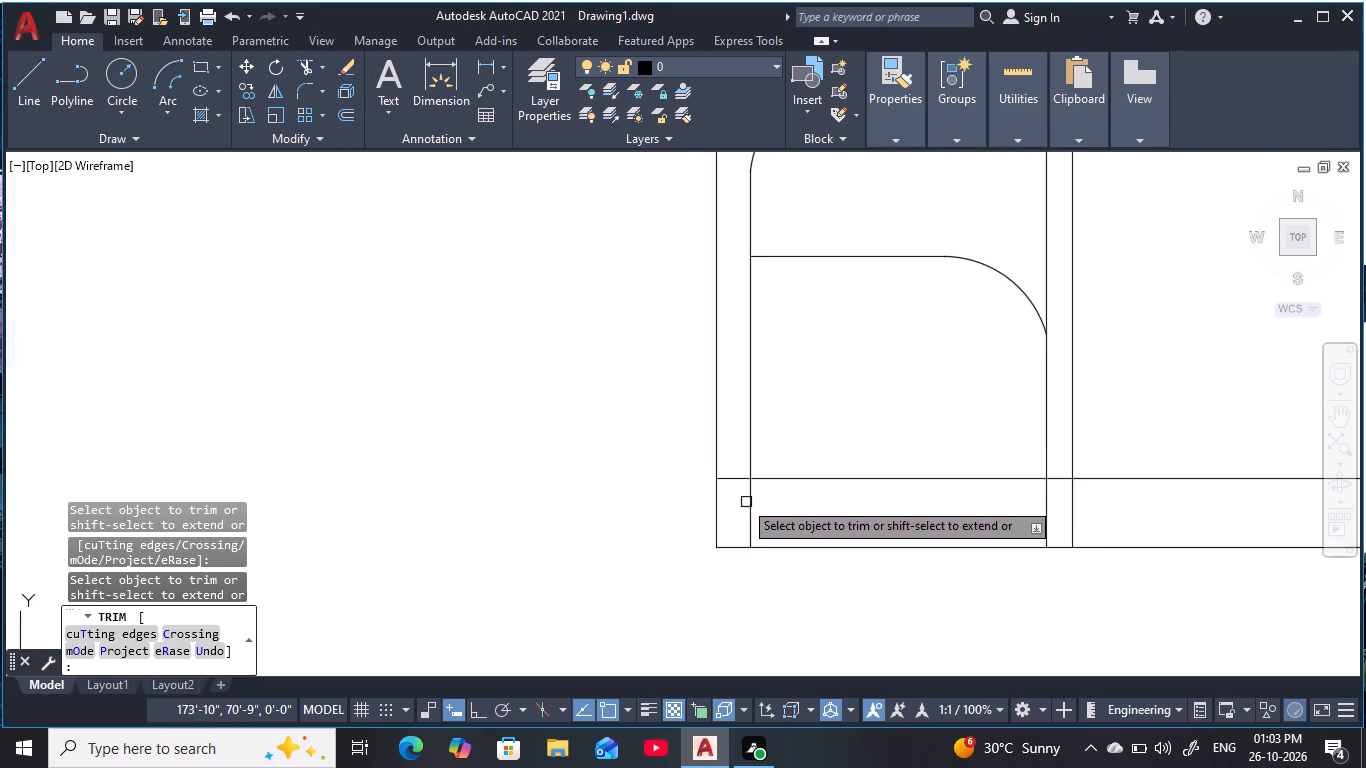
click(730, 479)
scroll(927, 526, down, 2)
middle_drag(927, 527, 633, 618)
scroll(744, 558, down, 1)
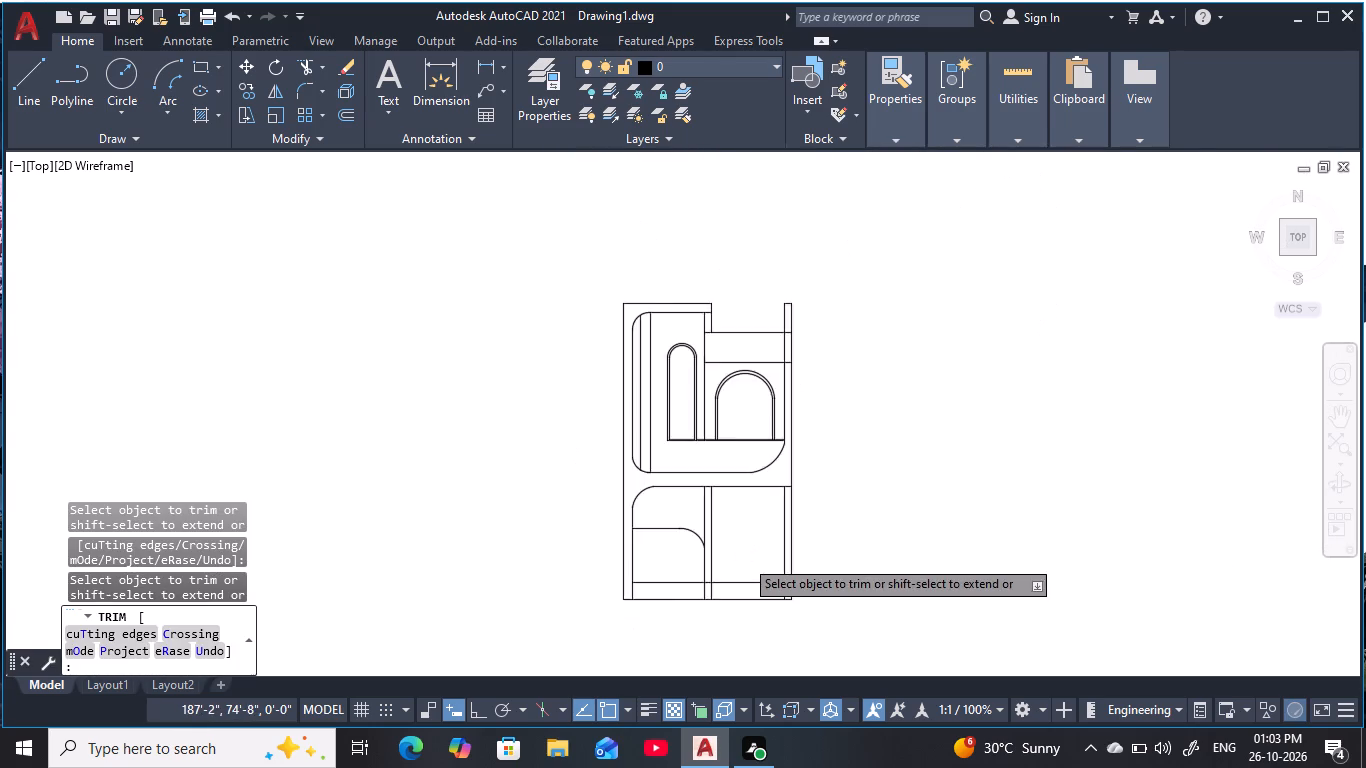
scroll(744, 558, down, 1)
middle_drag(744, 558, 752, 568)
key(Escape)
scroll(753, 564, up, 1)
key(Escape)
key(Escape)
key(Escape)
key(Escape)
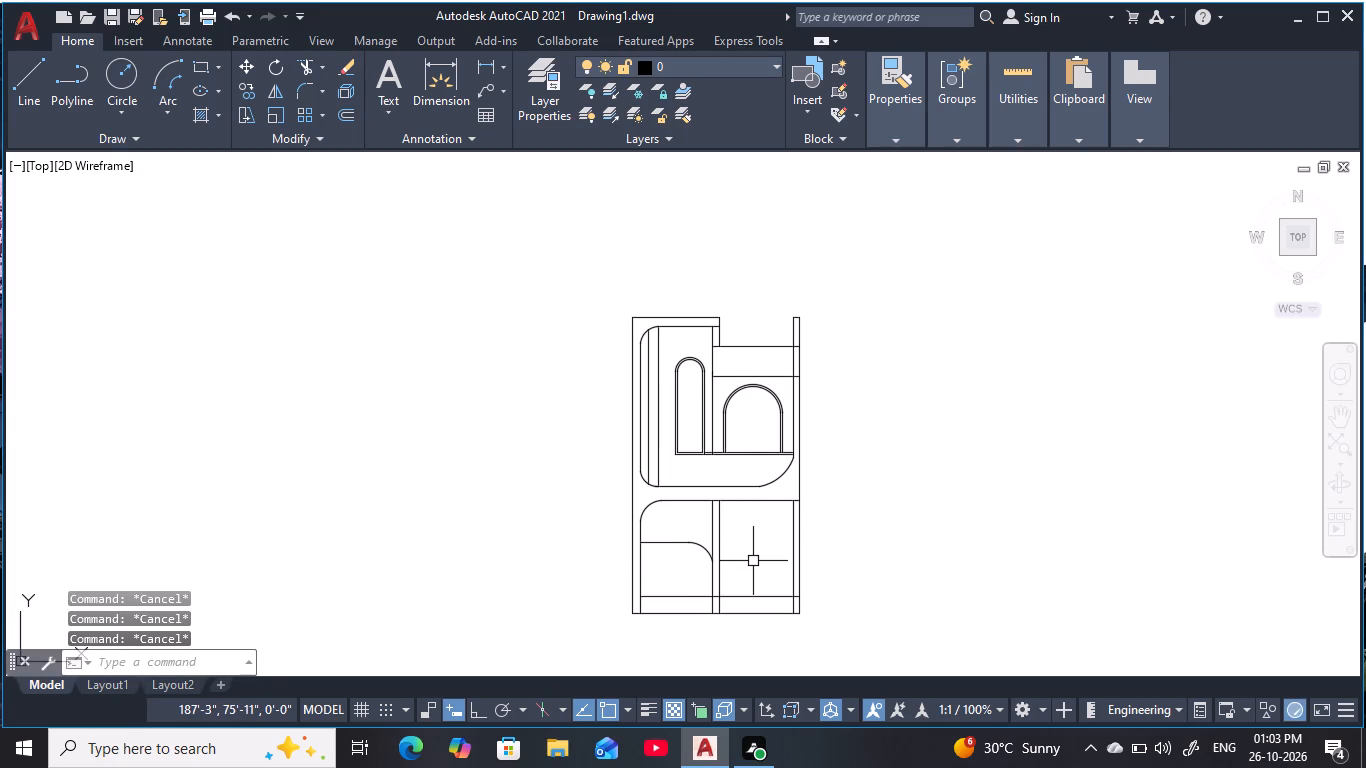
Extend the left block's top edge line across the roof gap to the right wall's outer edge.
middle_drag(753, 561, 761, 550)
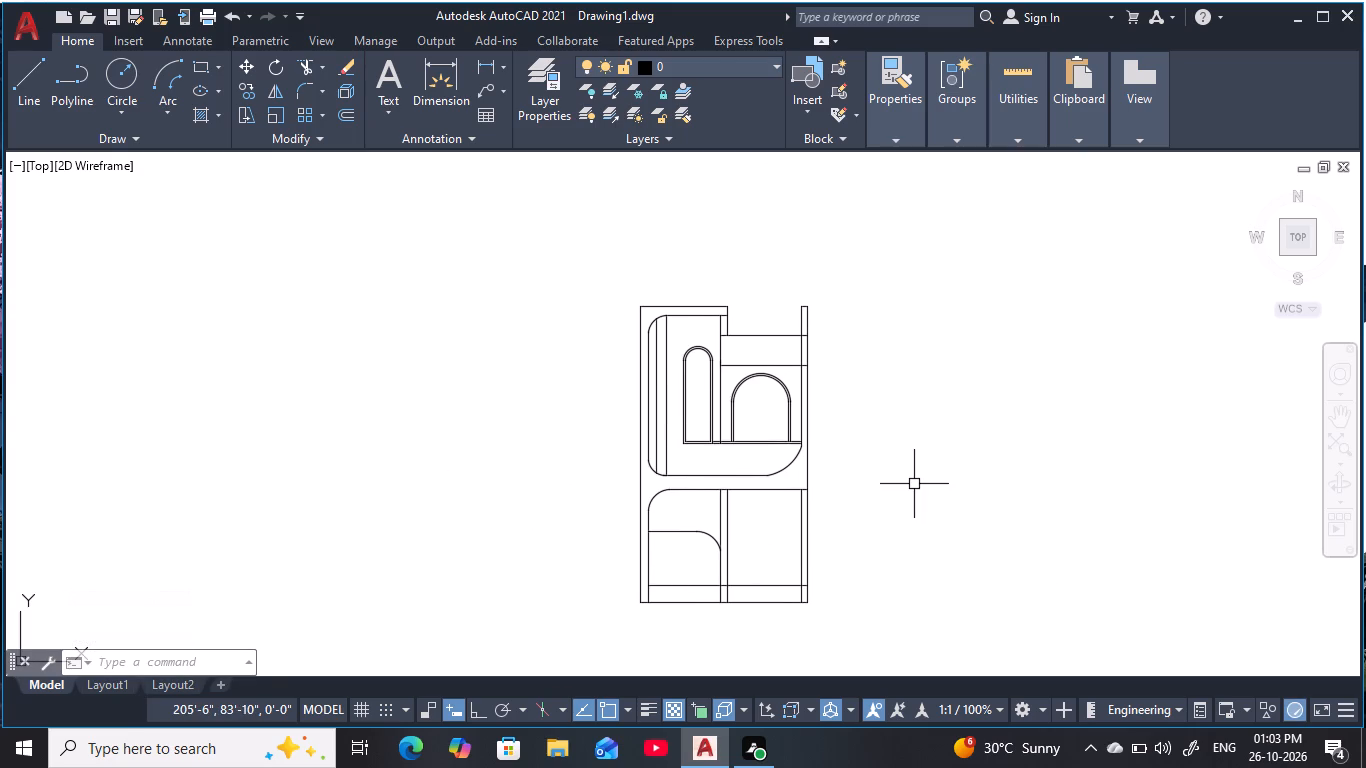
middle_drag(875, 410, 904, 520)
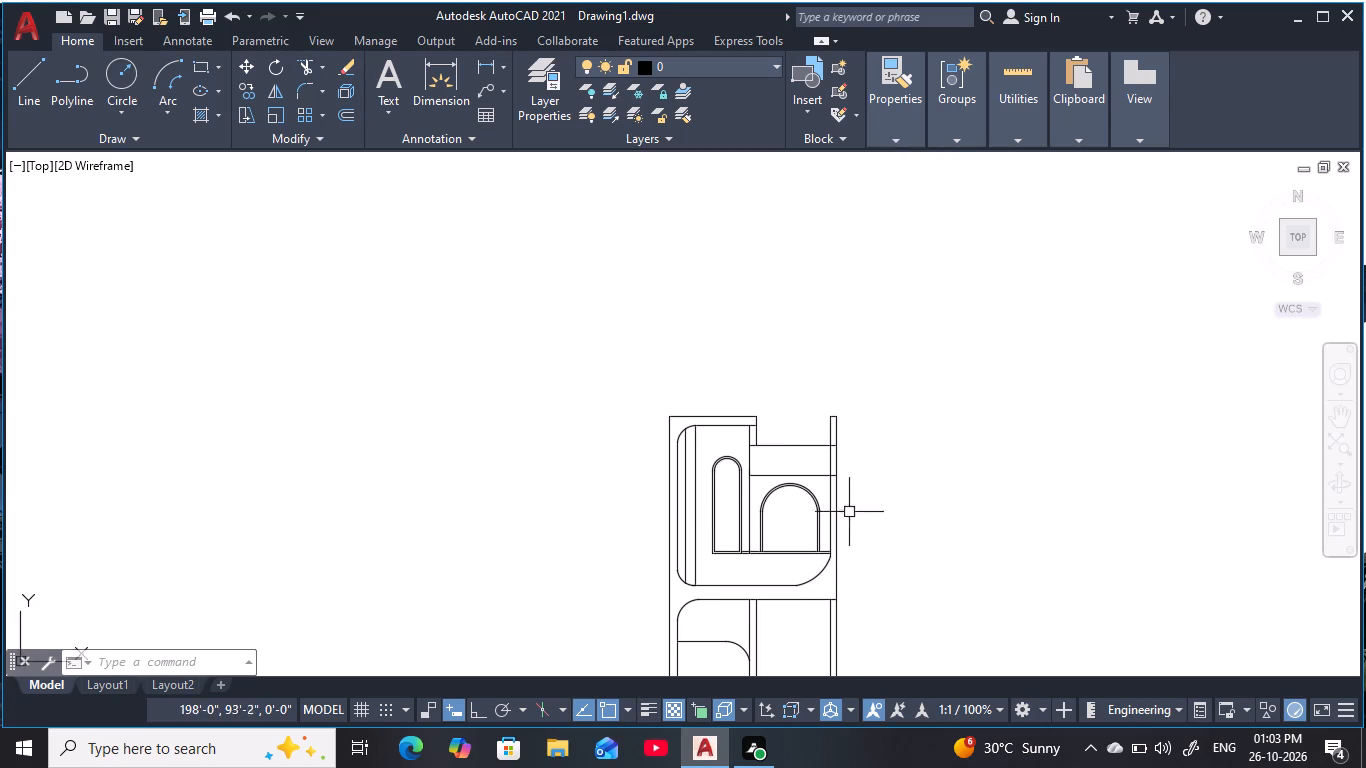
scroll(742, 442, up, 4)
middle_drag(743, 442, 720, 428)
key(Escape)
key(Escape)
scroll(719, 426, down, 2)
middle_click(719, 426)
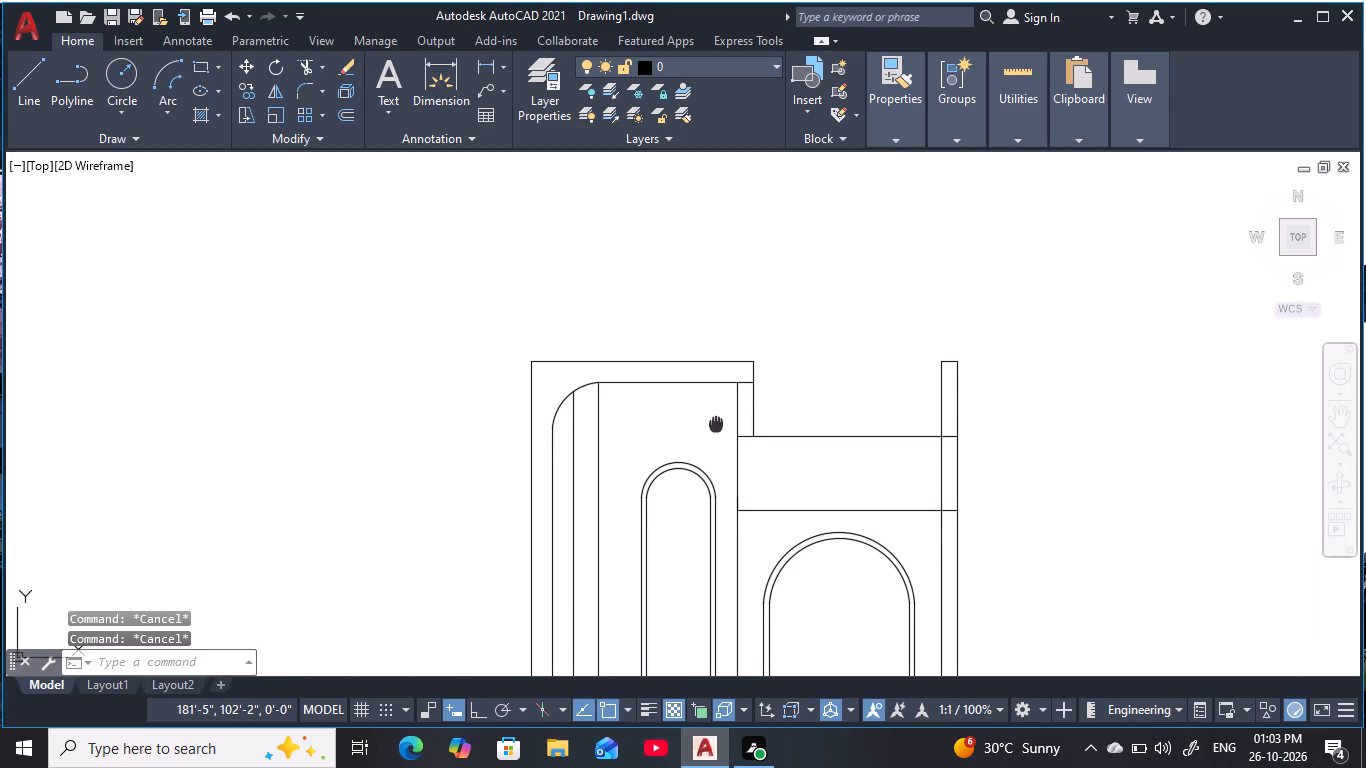
key(Escape)
key(Escape)
key(Escape)
key(Escape)
text(ex)
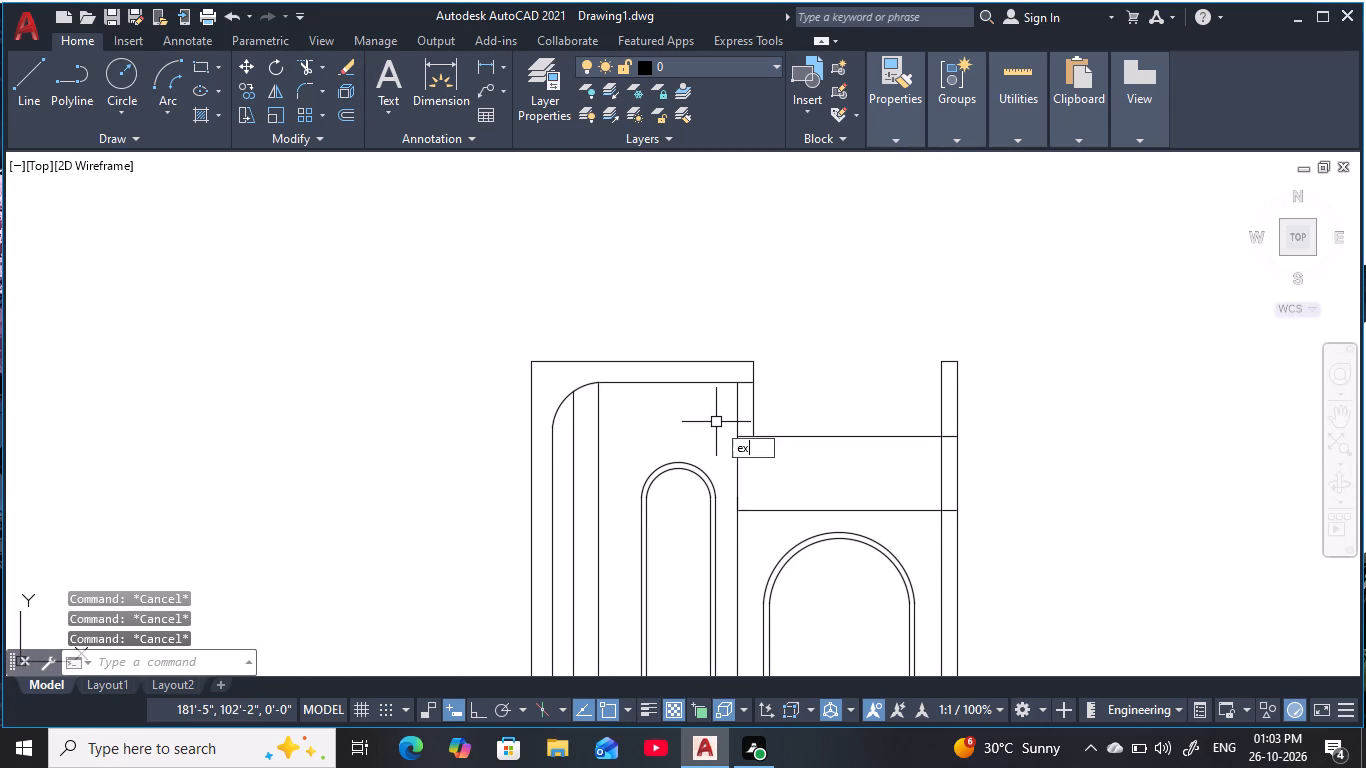
key(space)
click(738, 362)
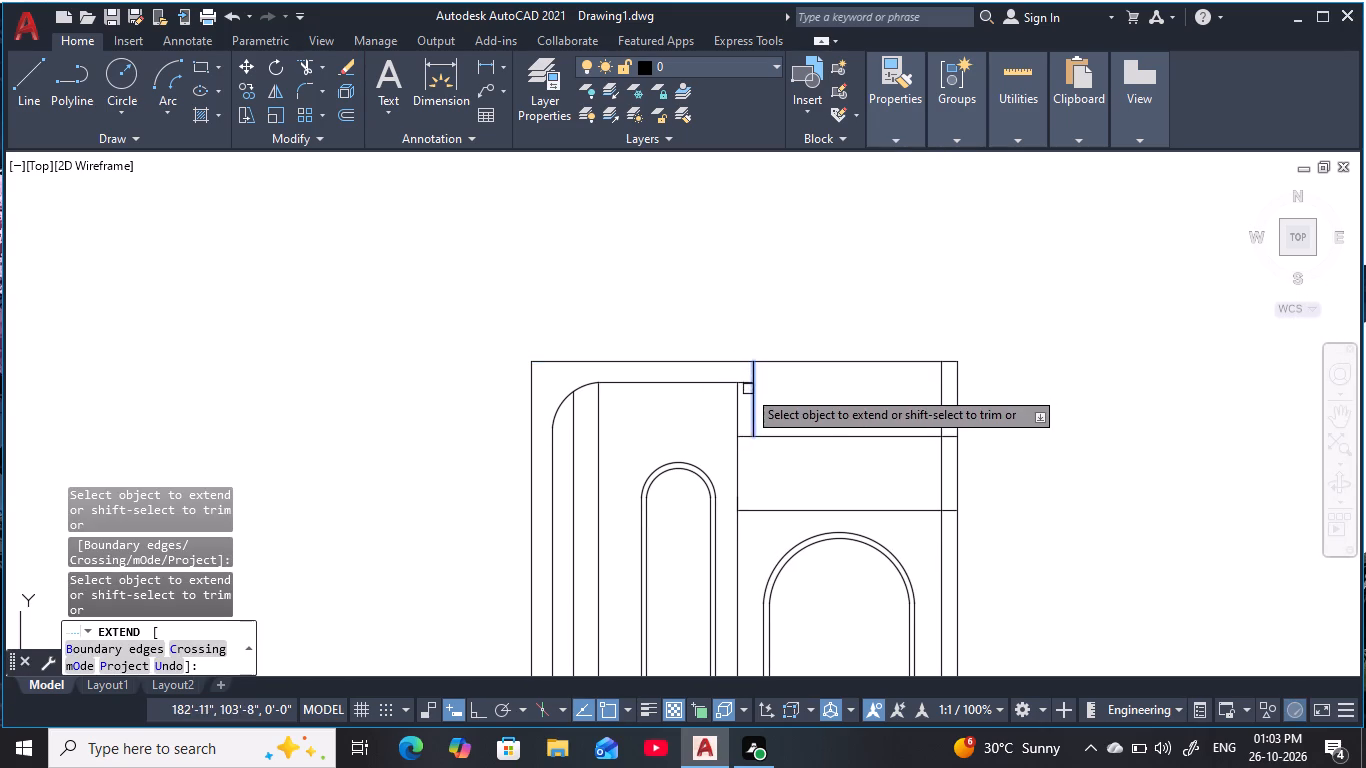
Extend the lower roof-band line of the left block across the gap to the right wall's inner edge.
click(746, 385)
key(Escape)
key(Escape)
key(Escape)
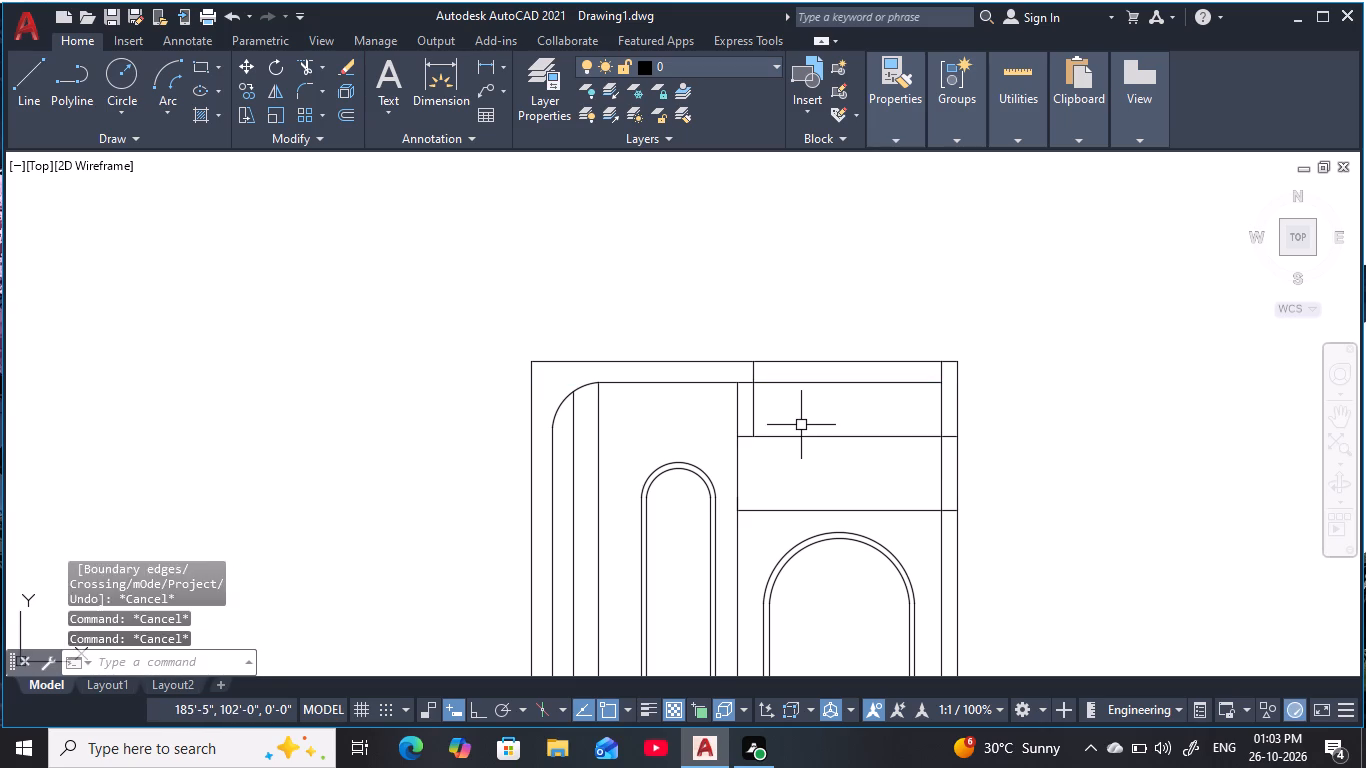
key(Escape)
key(Escape)
key(Escape)
key(Escape)
key(Escape)
key(Escape)
key(Escape)
key(Escape)
key(Escape)
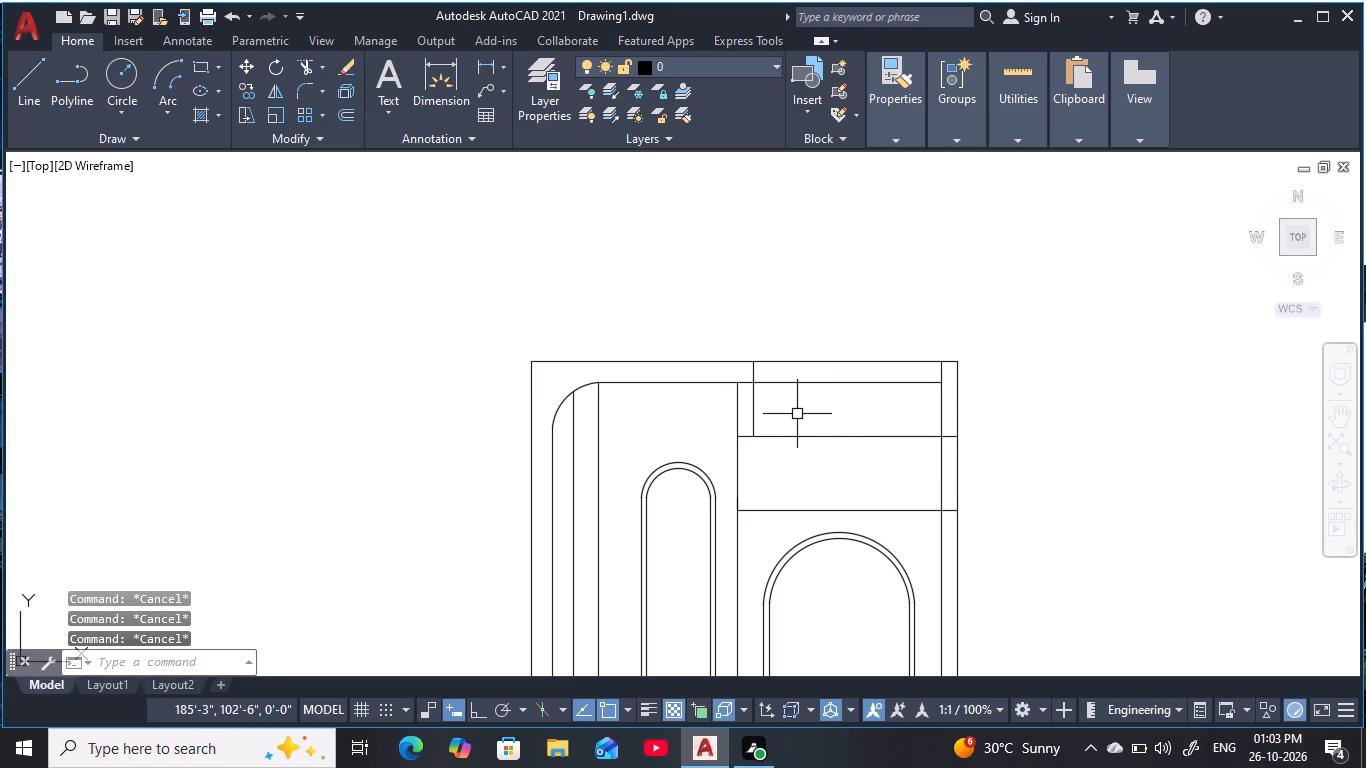
Trim the right block's left edge line between the lower roof-band line and the right block's top line.
text(tr)
key(space)
click(736, 415)
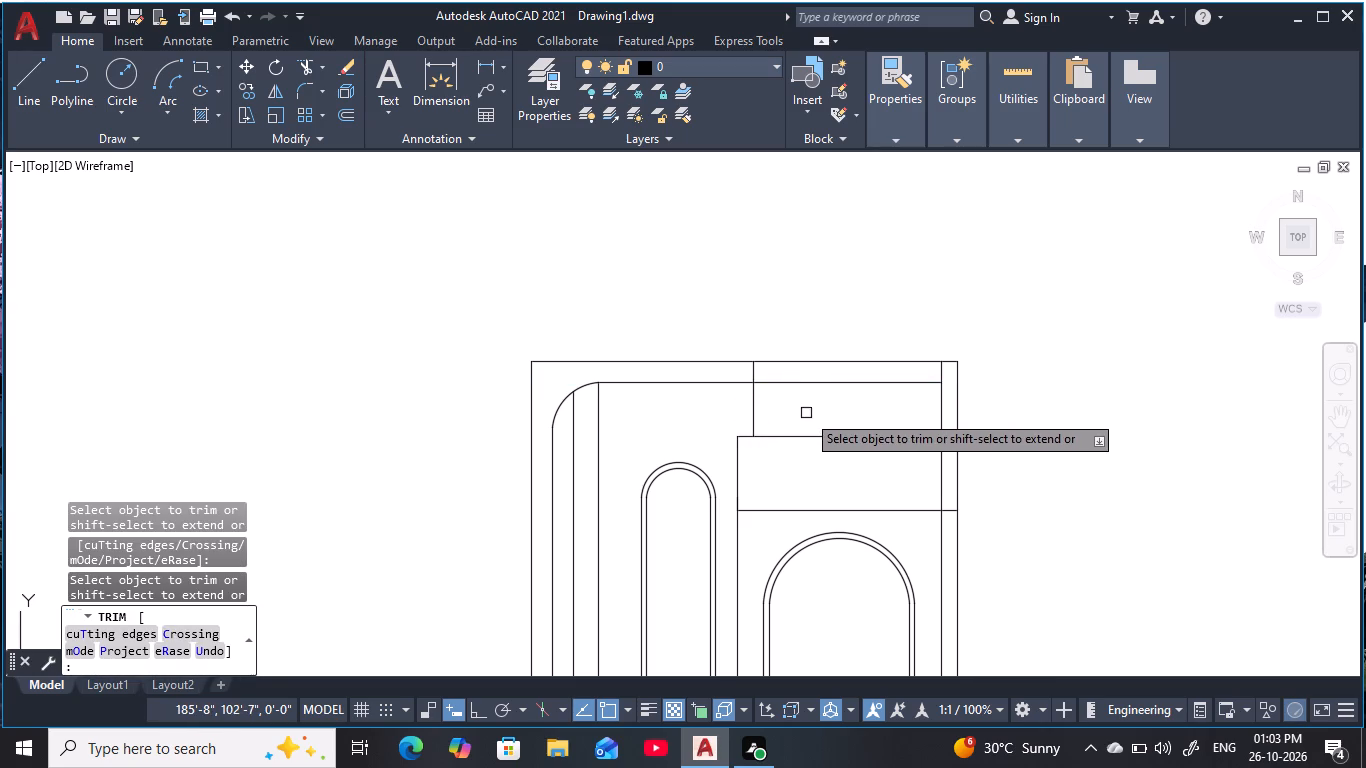
middle_drag(806, 413, 786, 412)
key(Escape)
key(Escape)
key(Escape)
key(Escape)
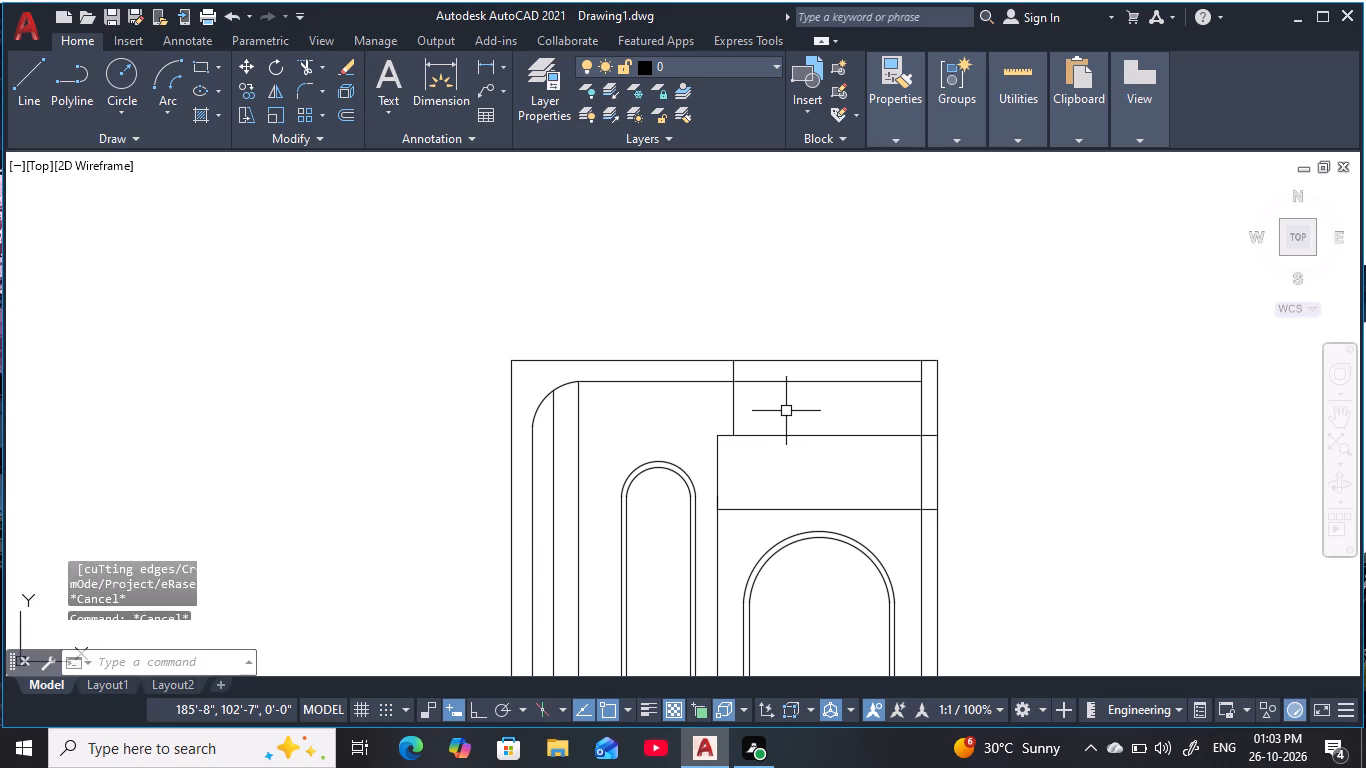
key(Escape)
Draw a vertical line between the two roof-band lines, aligned with the top centre of the wide arch.
text(l)
key(space)
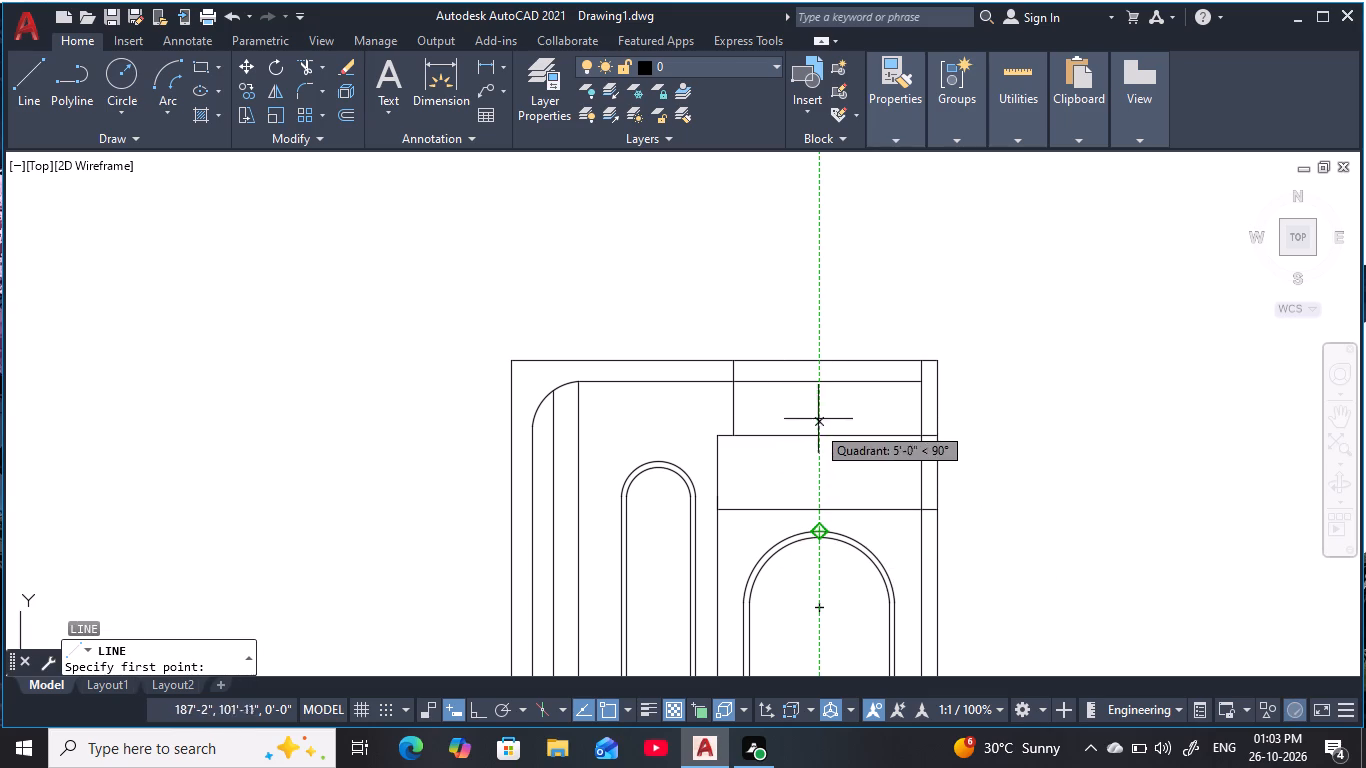
click(821, 385)
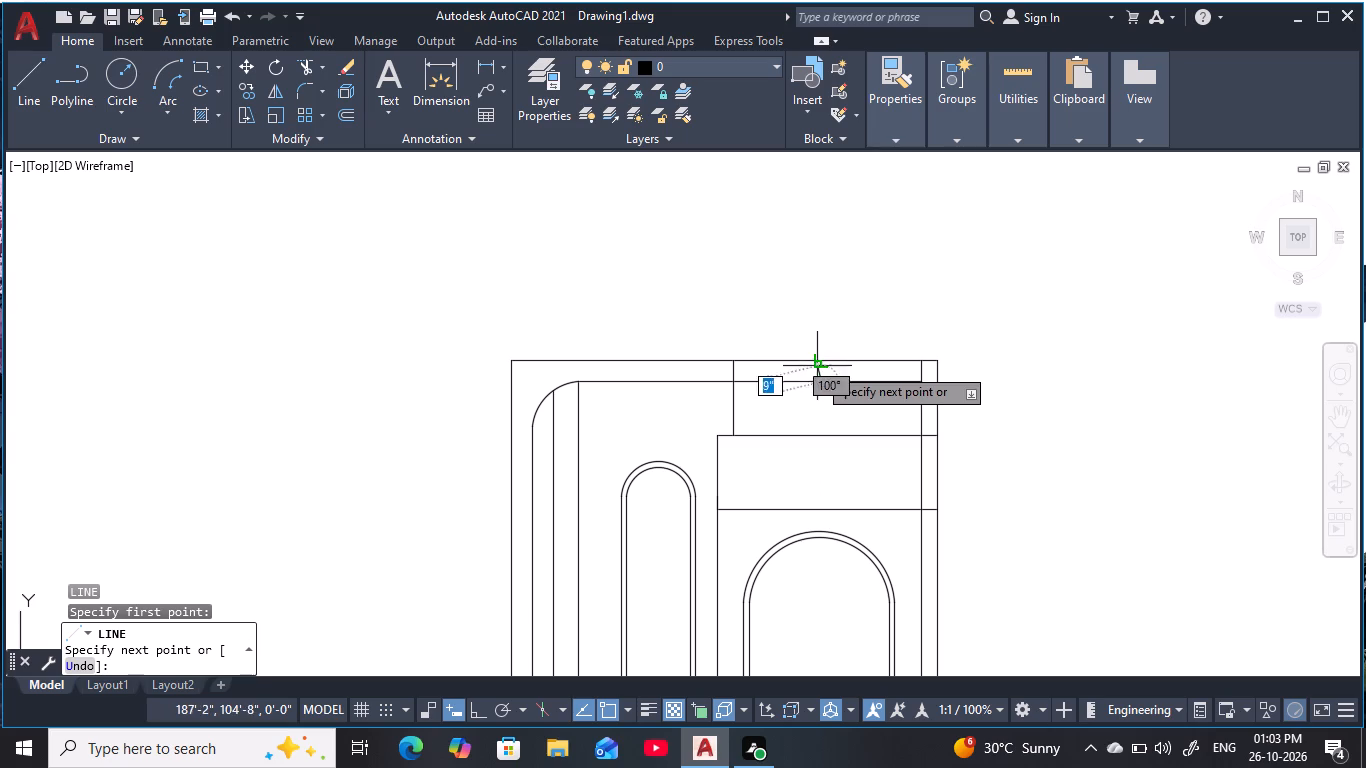
click(817, 365)
key(Escape)
key(Escape)
key(Escape)
key(Escape)
Trim the roof-band lines beyond the new vertical end line and remove the right wall's lines above the right block's top.
text(tr)
key(space)
click(885, 402)
click(882, 330)
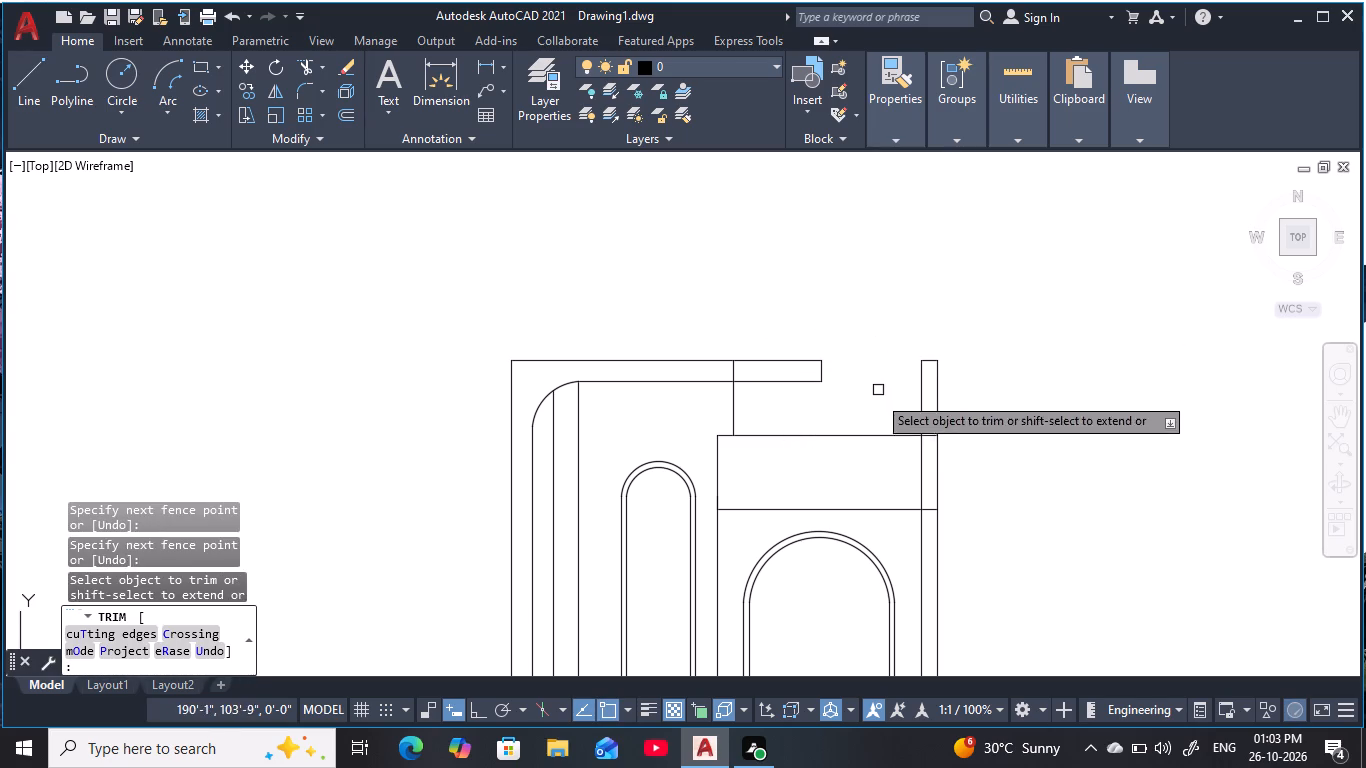
click(903, 396)
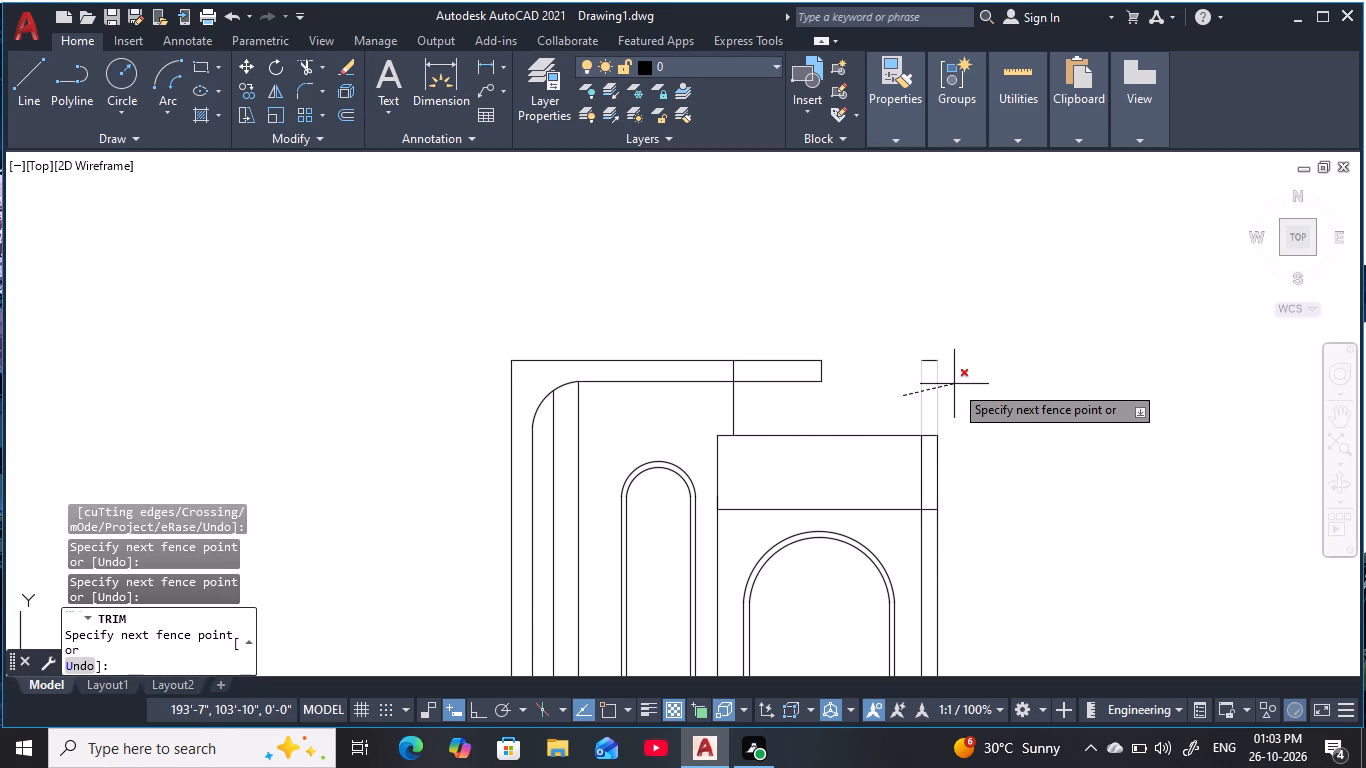
click(954, 384)
click(931, 363)
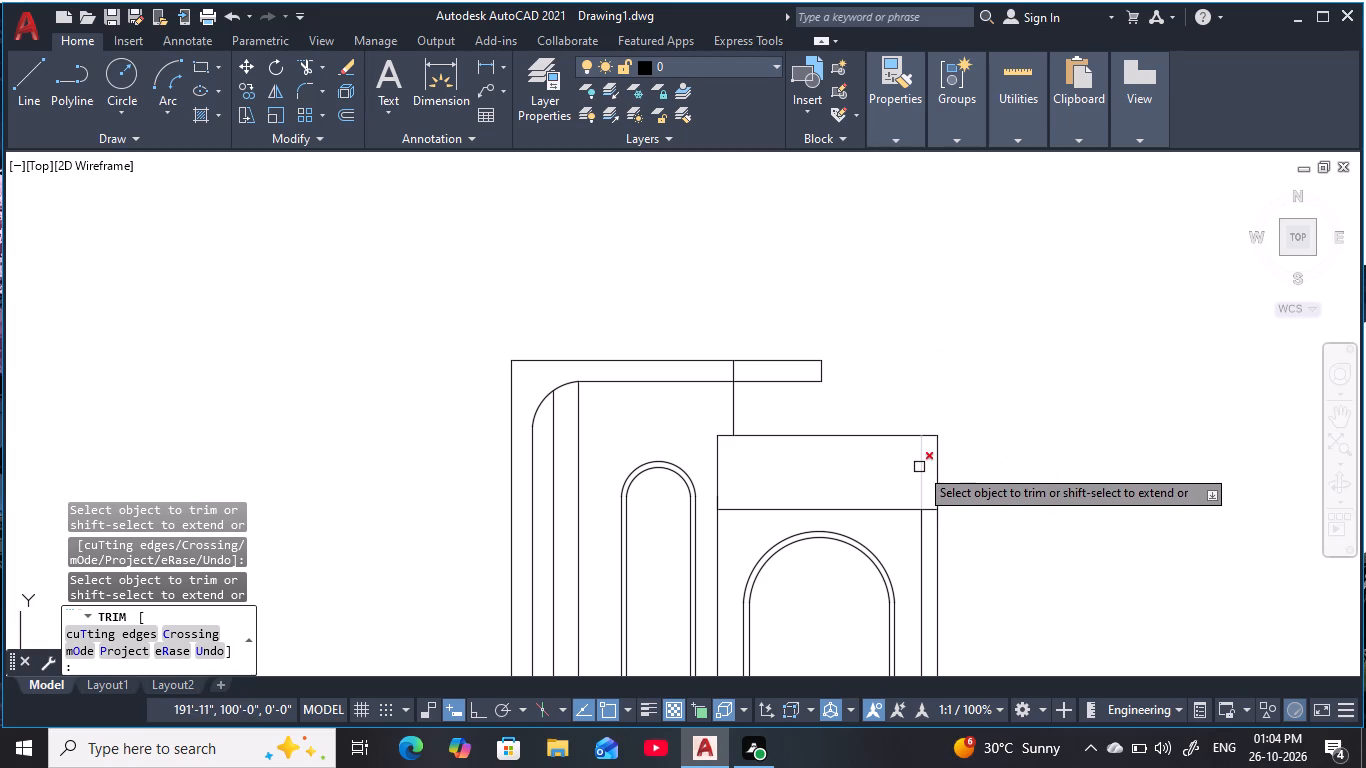
Trim the short vertical line crossing the roof band above the gap between the left and right blocks.
click(726, 372)
click(738, 369)
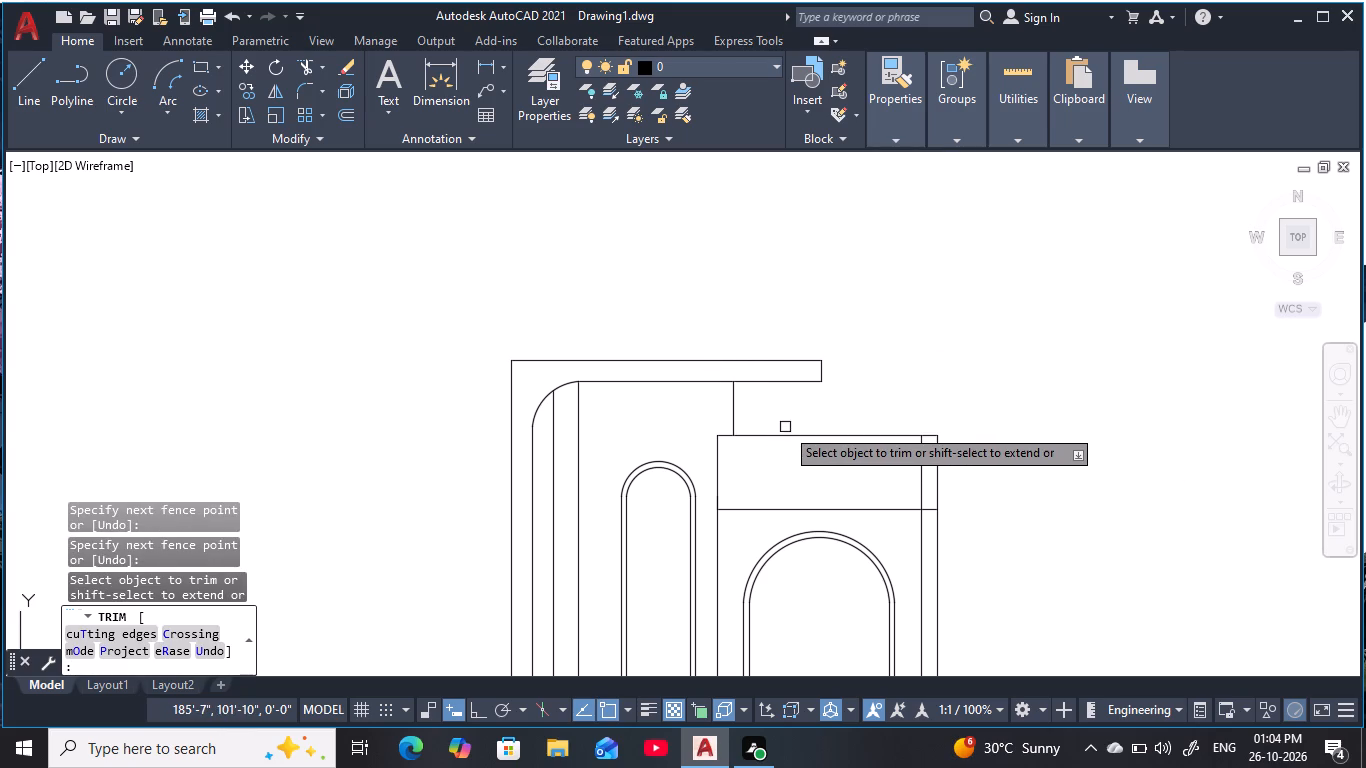
scroll(785, 427, down, 2)
middle_drag(794, 427, 754, 343)
key(Escape)
key(Escape)
key(Escape)
key(Escape)
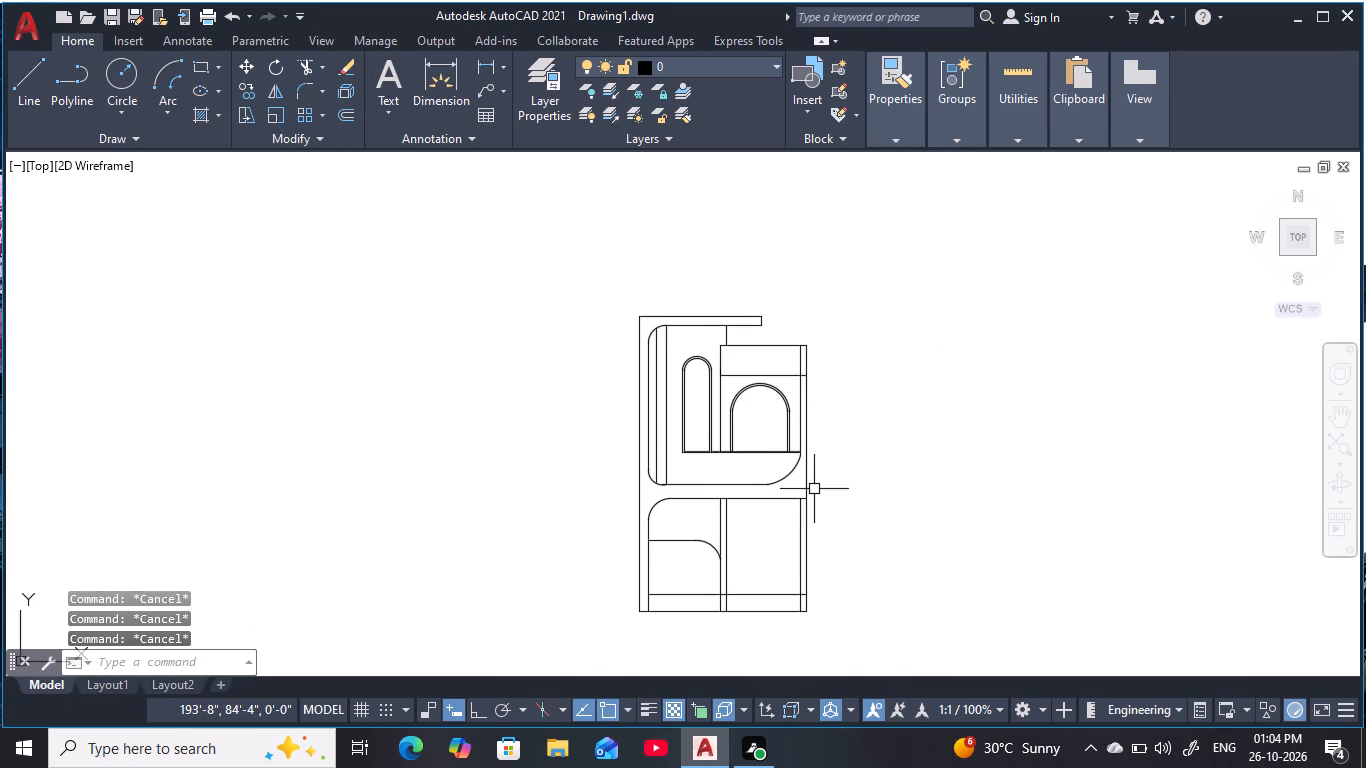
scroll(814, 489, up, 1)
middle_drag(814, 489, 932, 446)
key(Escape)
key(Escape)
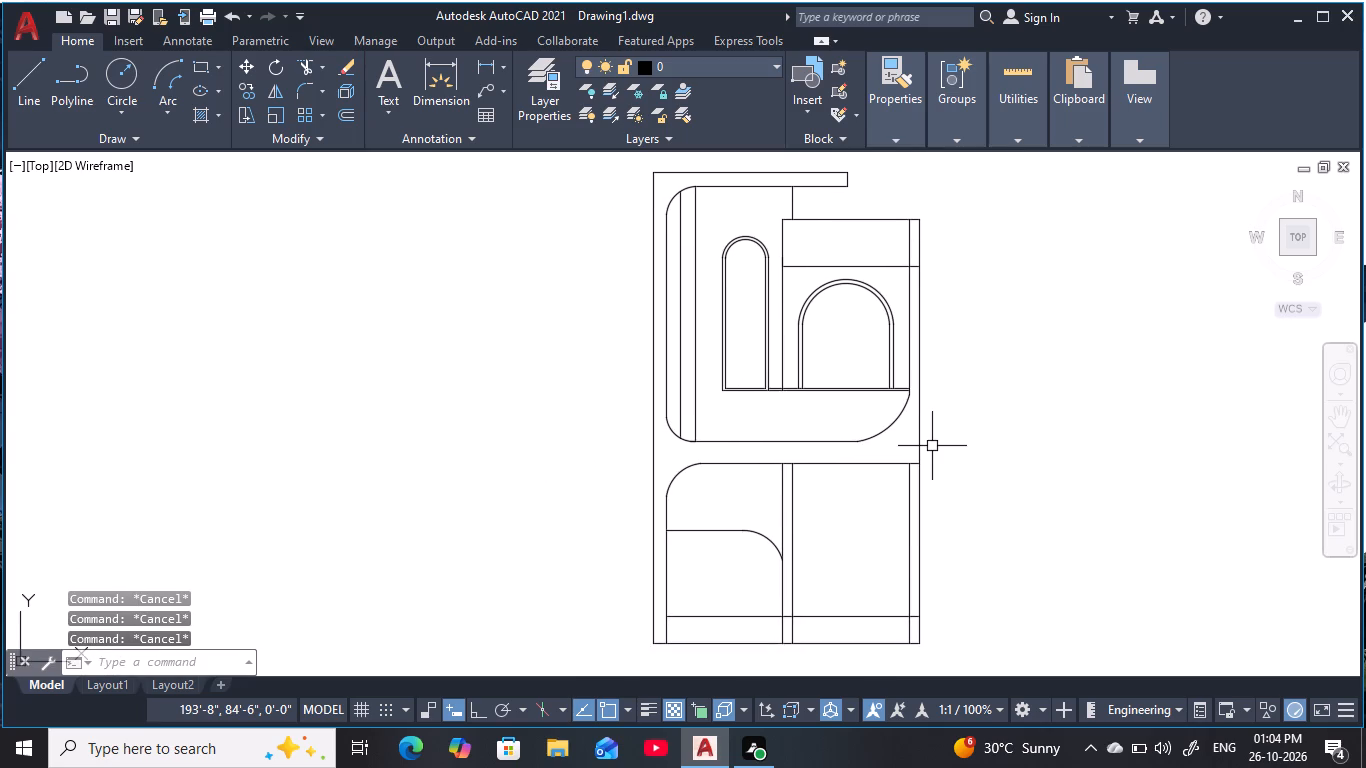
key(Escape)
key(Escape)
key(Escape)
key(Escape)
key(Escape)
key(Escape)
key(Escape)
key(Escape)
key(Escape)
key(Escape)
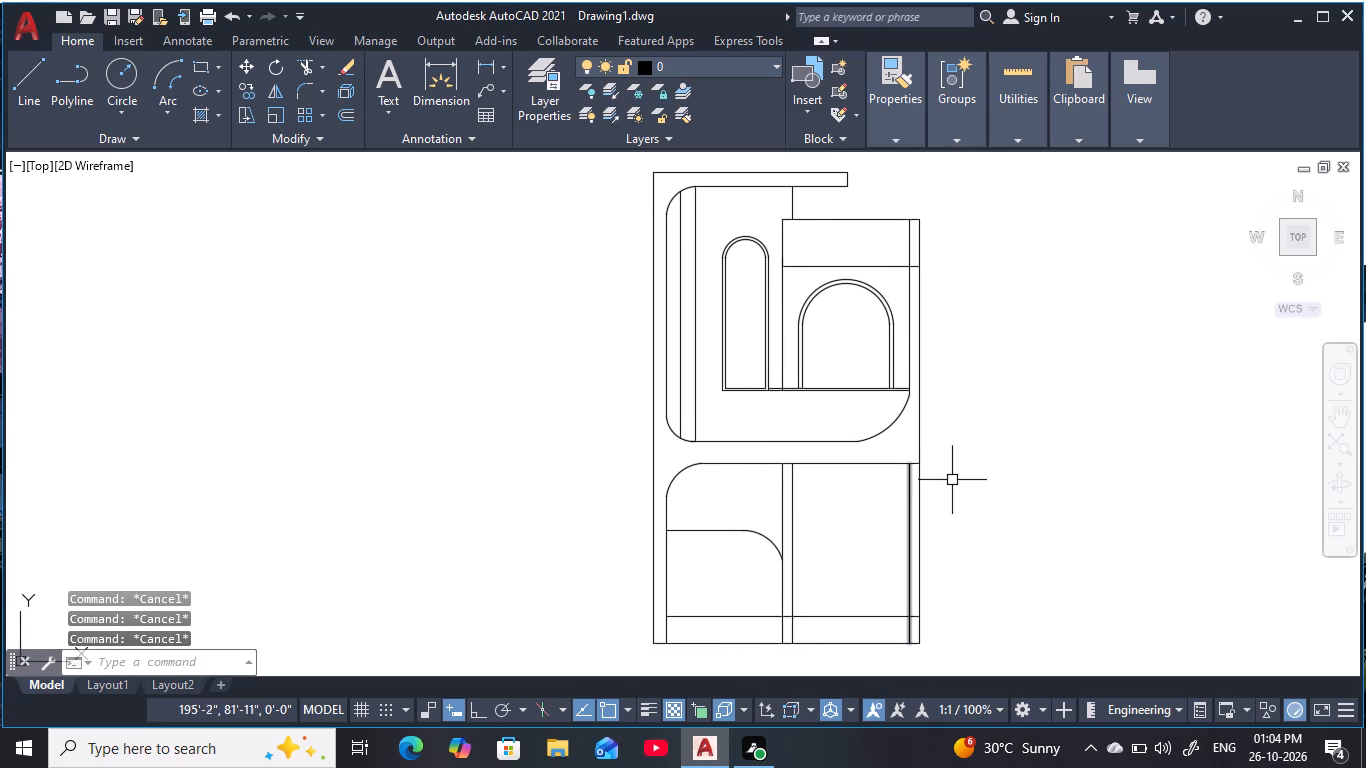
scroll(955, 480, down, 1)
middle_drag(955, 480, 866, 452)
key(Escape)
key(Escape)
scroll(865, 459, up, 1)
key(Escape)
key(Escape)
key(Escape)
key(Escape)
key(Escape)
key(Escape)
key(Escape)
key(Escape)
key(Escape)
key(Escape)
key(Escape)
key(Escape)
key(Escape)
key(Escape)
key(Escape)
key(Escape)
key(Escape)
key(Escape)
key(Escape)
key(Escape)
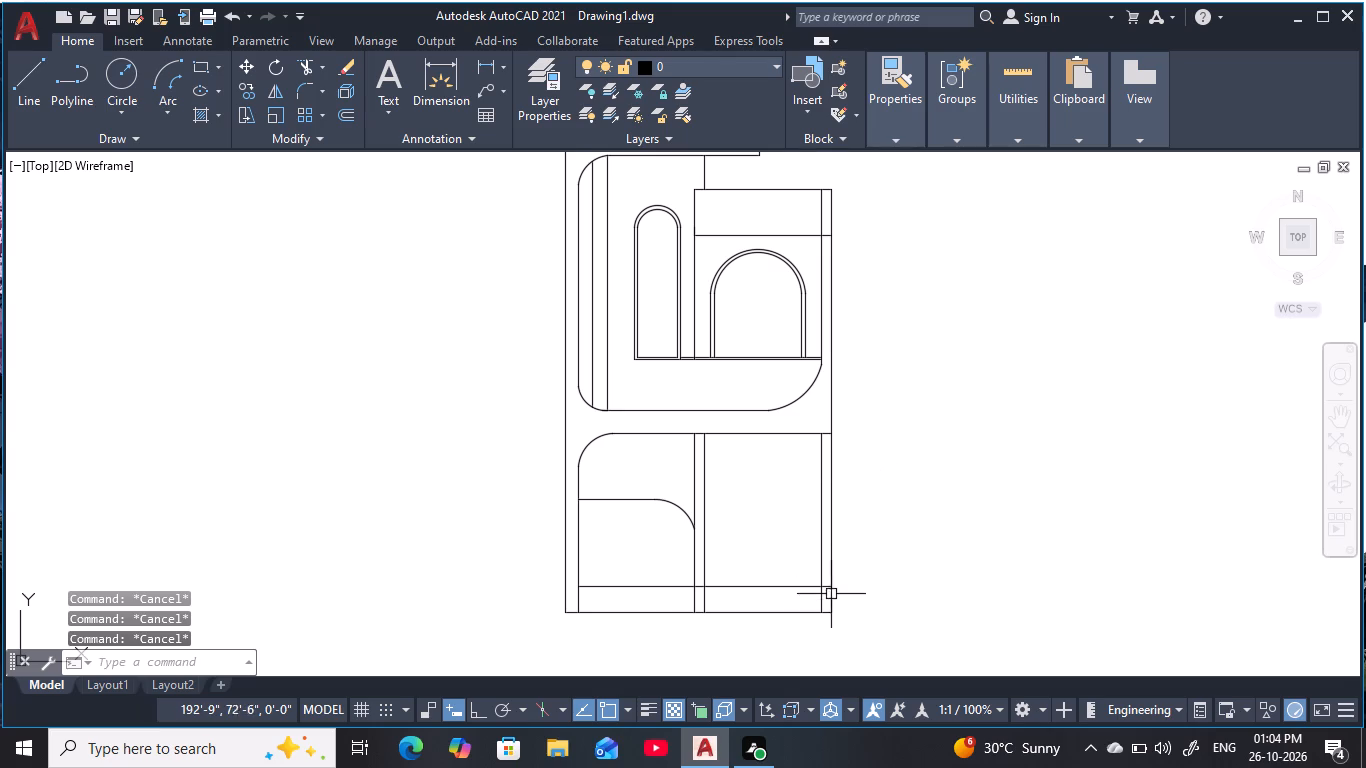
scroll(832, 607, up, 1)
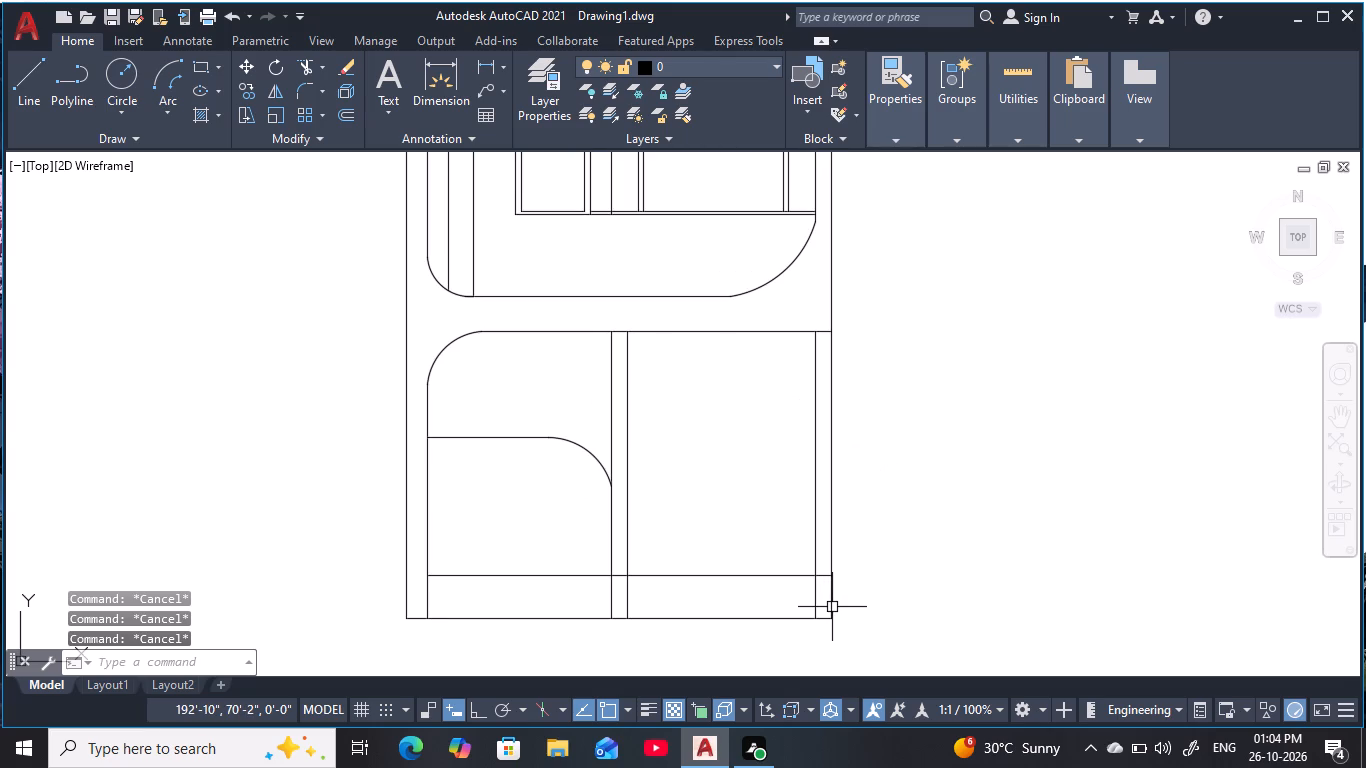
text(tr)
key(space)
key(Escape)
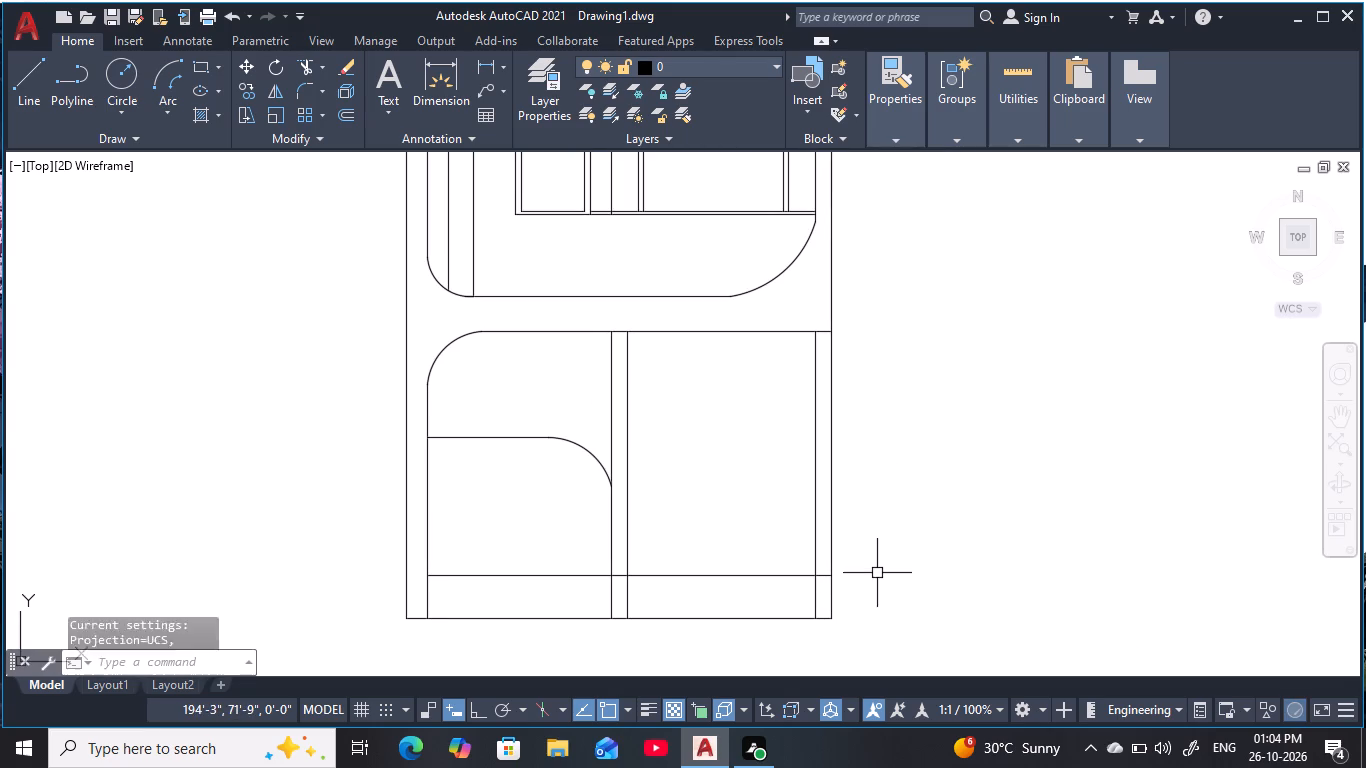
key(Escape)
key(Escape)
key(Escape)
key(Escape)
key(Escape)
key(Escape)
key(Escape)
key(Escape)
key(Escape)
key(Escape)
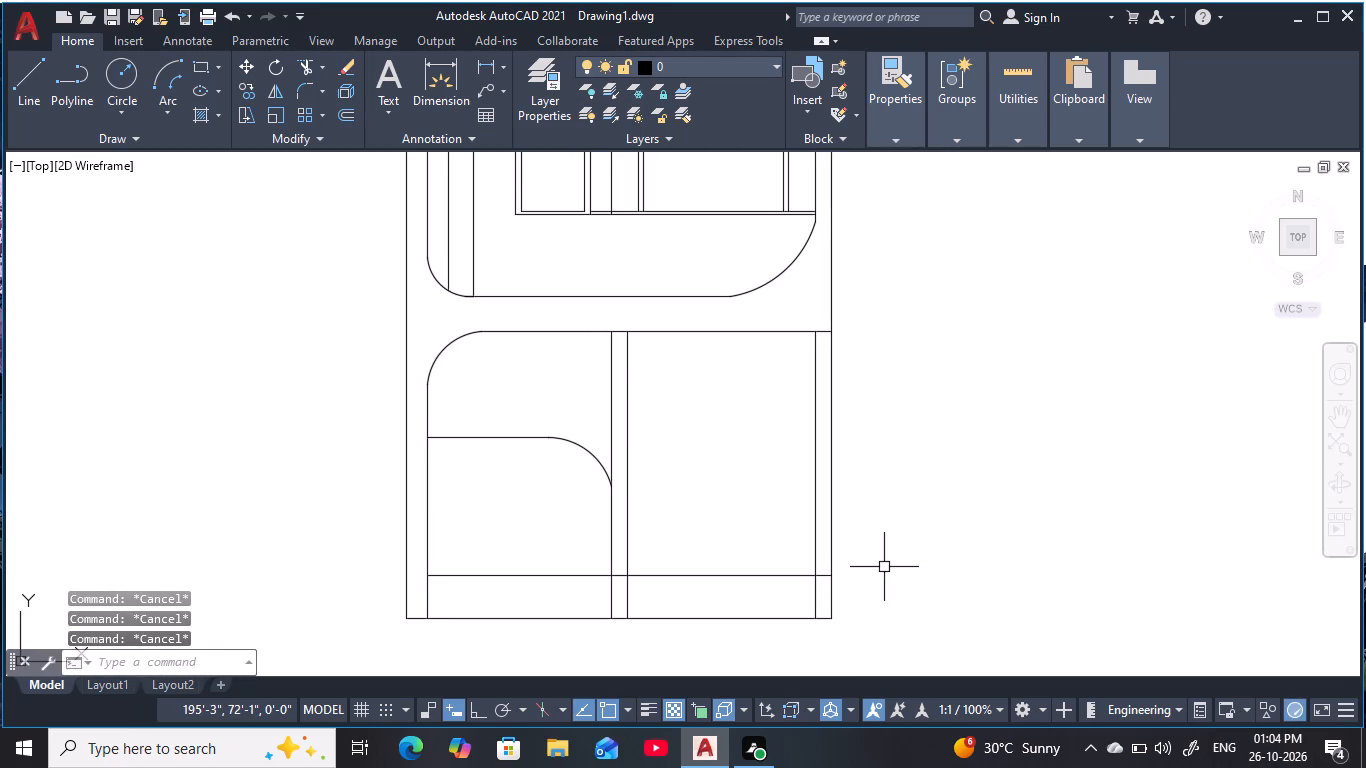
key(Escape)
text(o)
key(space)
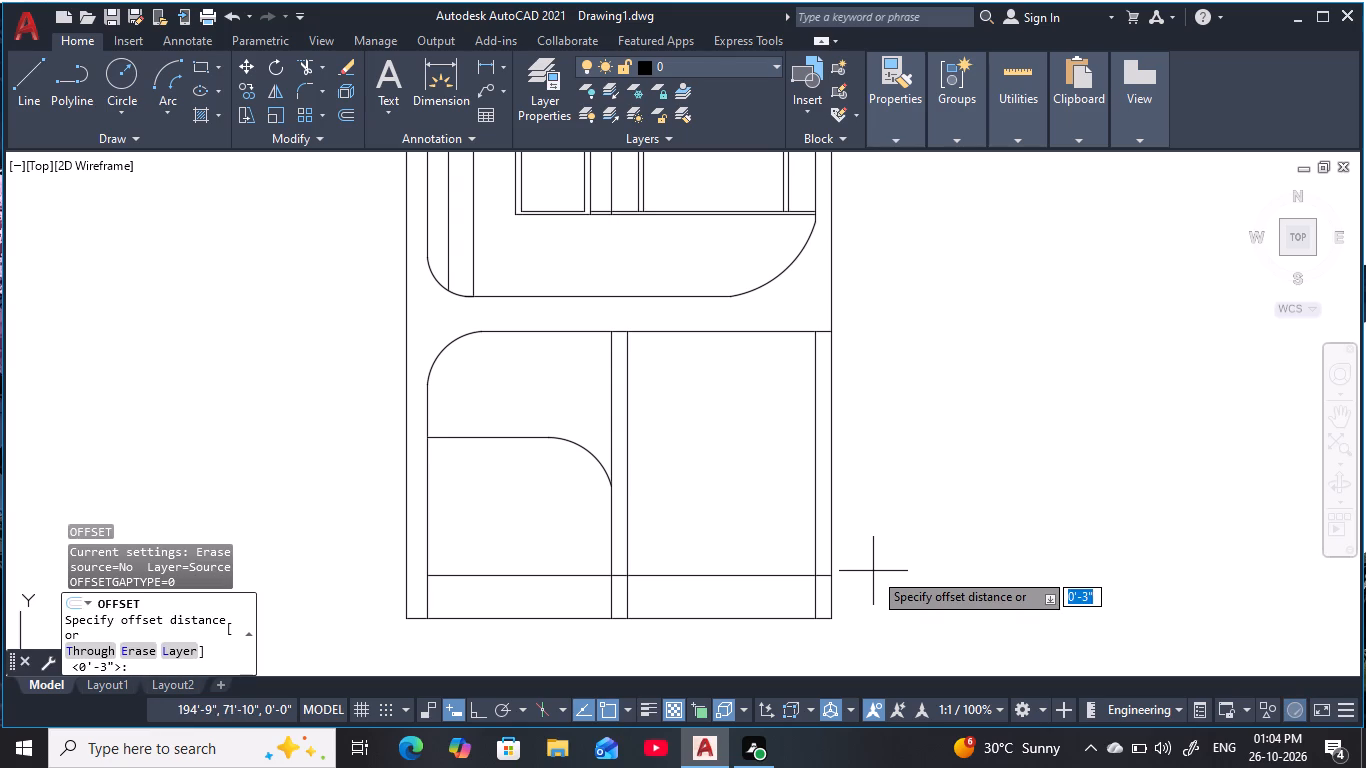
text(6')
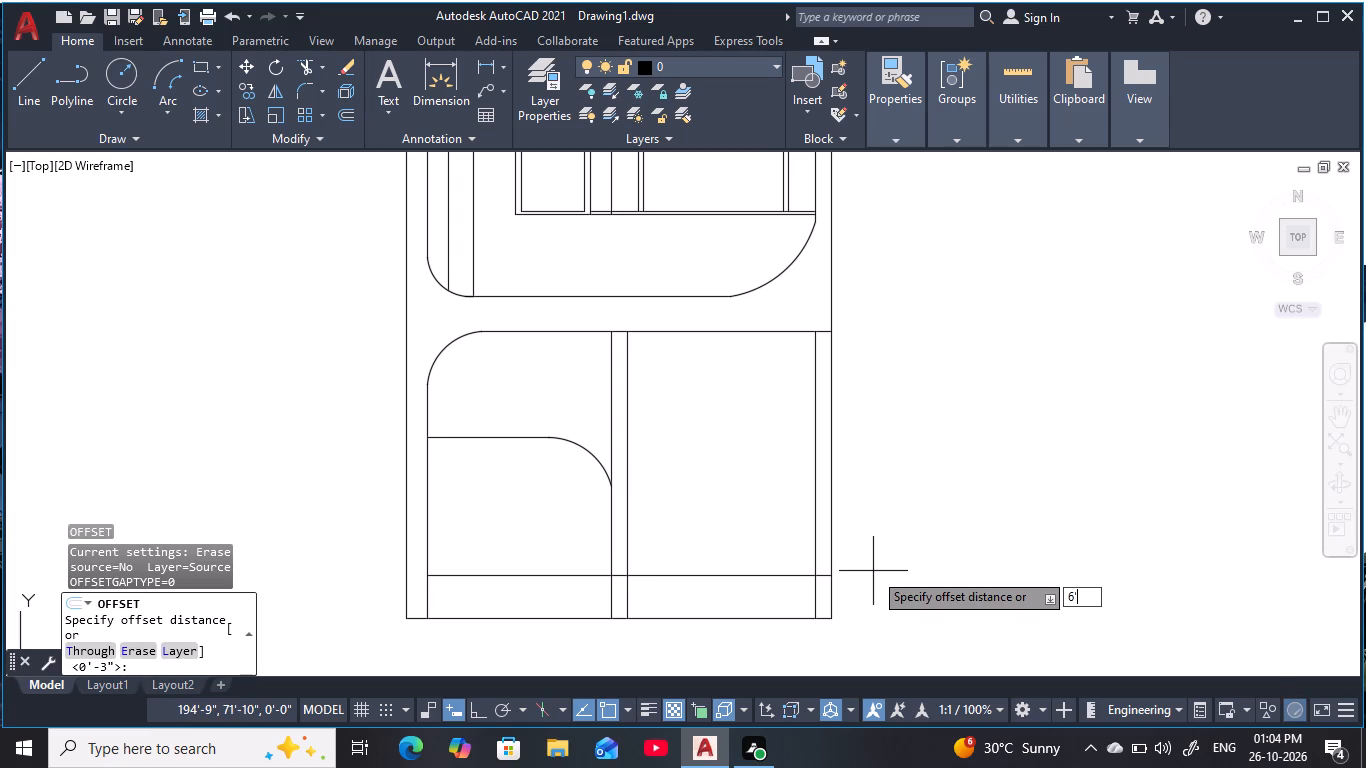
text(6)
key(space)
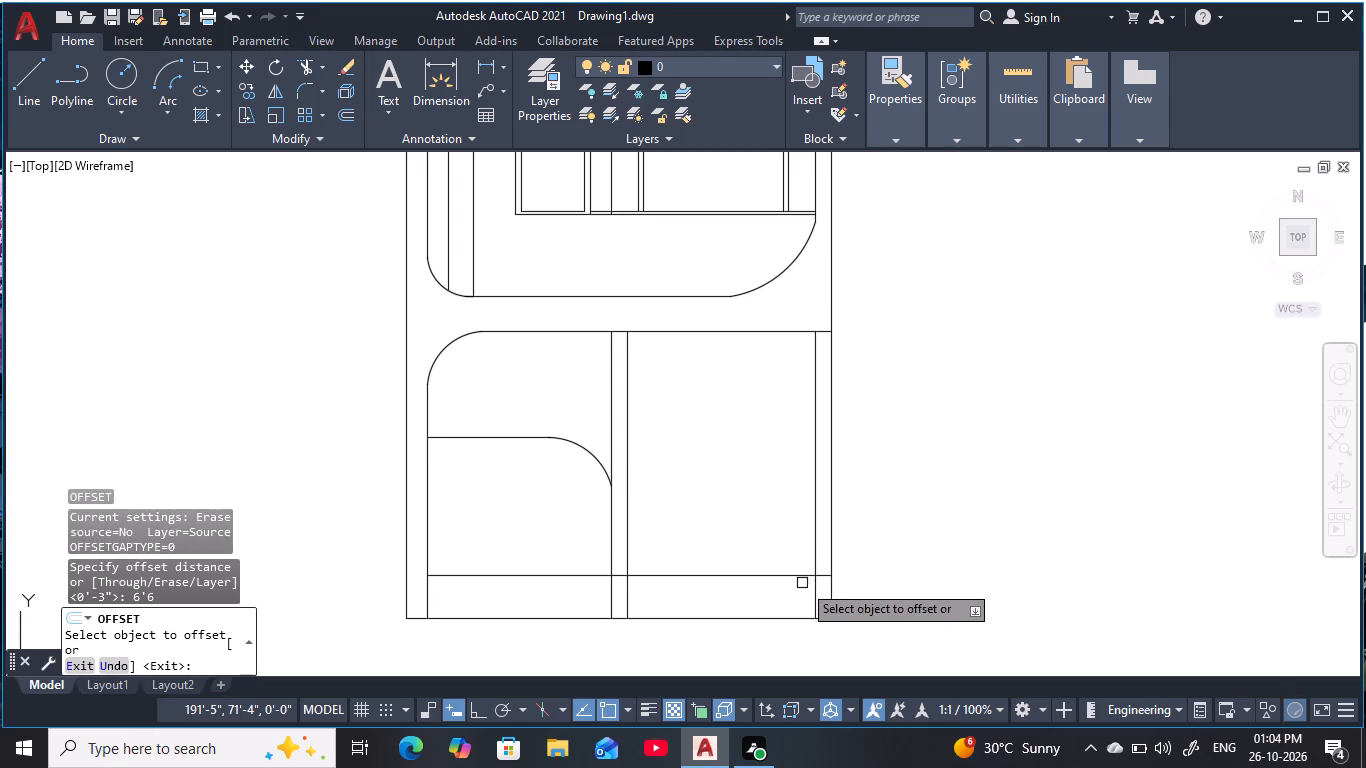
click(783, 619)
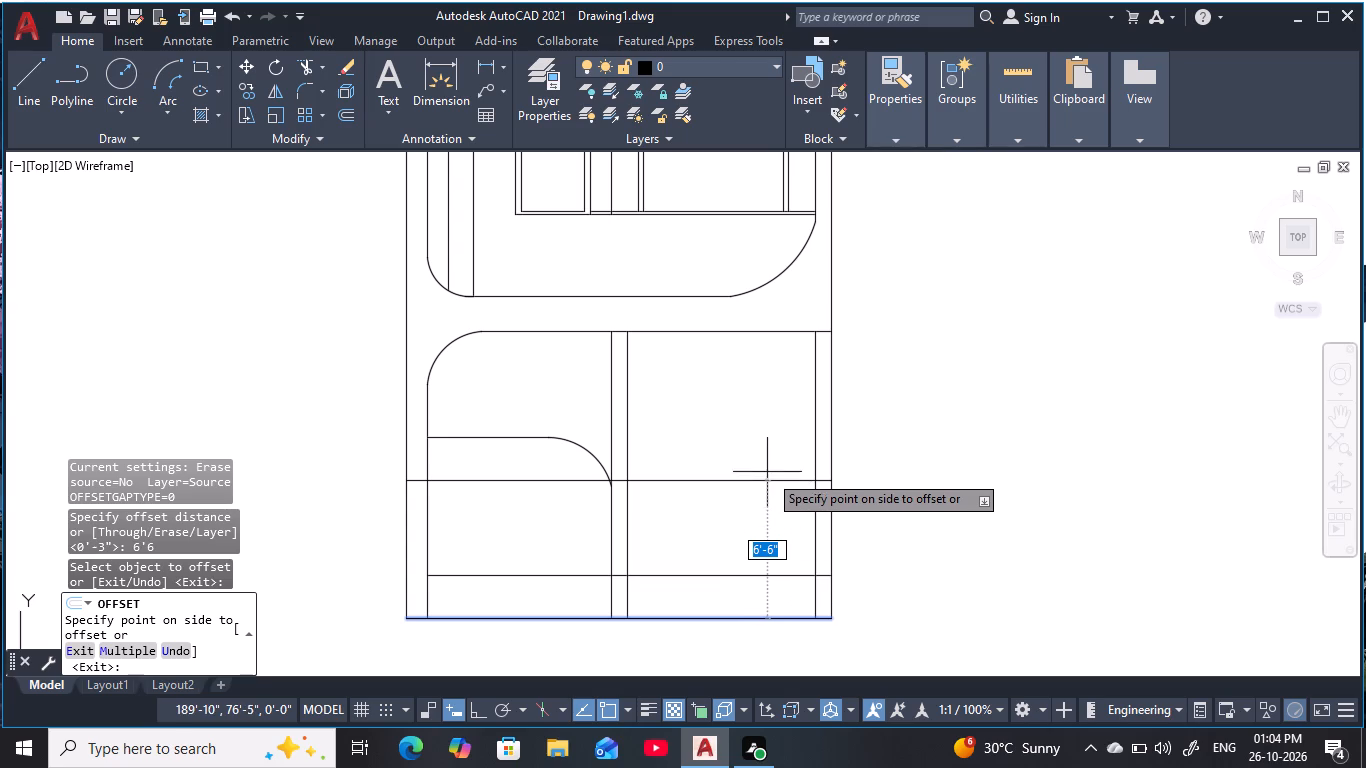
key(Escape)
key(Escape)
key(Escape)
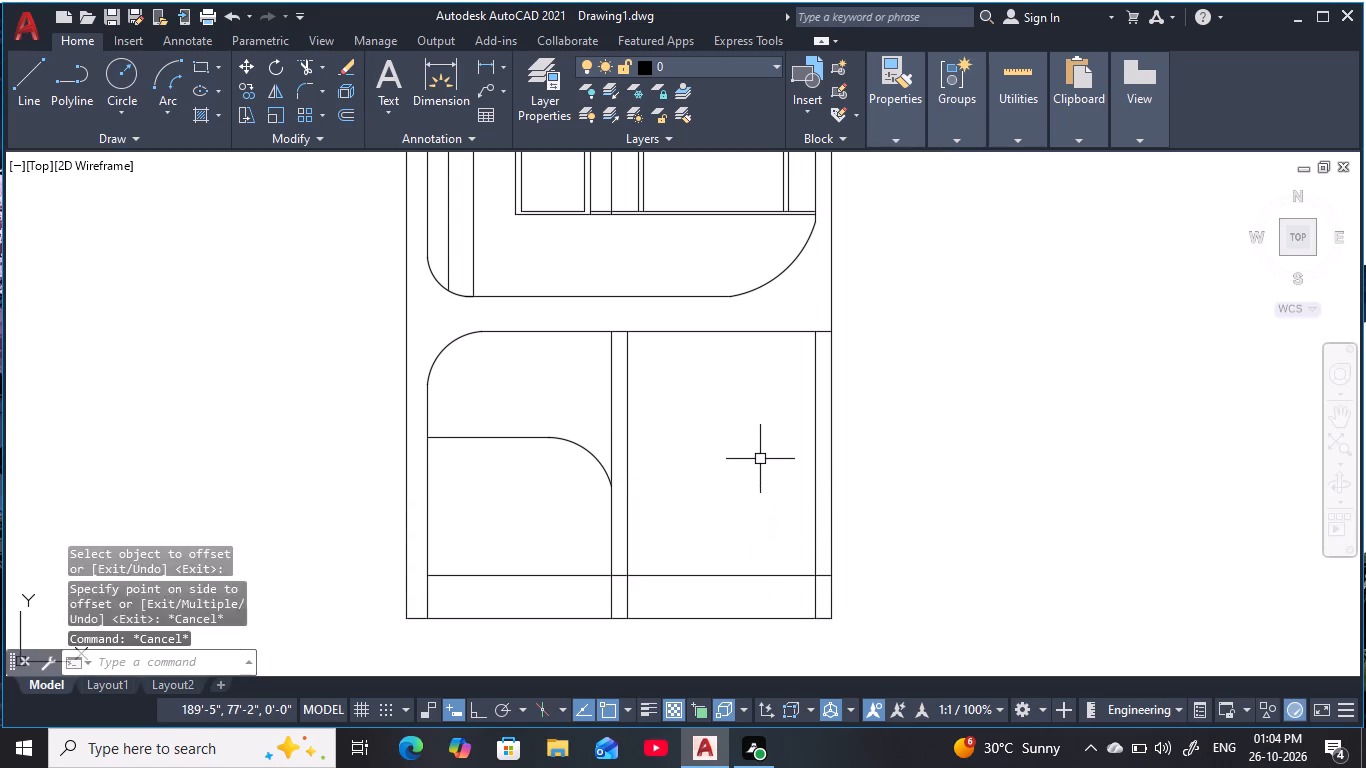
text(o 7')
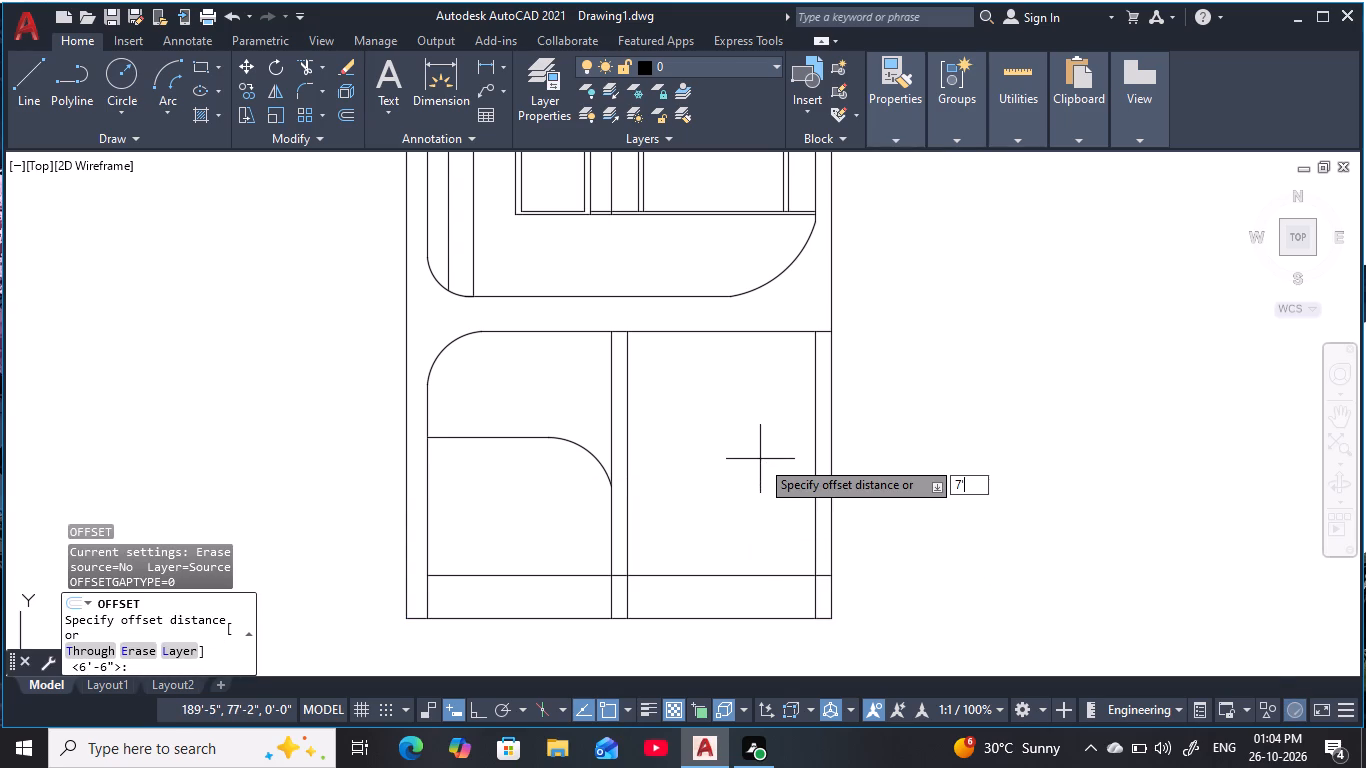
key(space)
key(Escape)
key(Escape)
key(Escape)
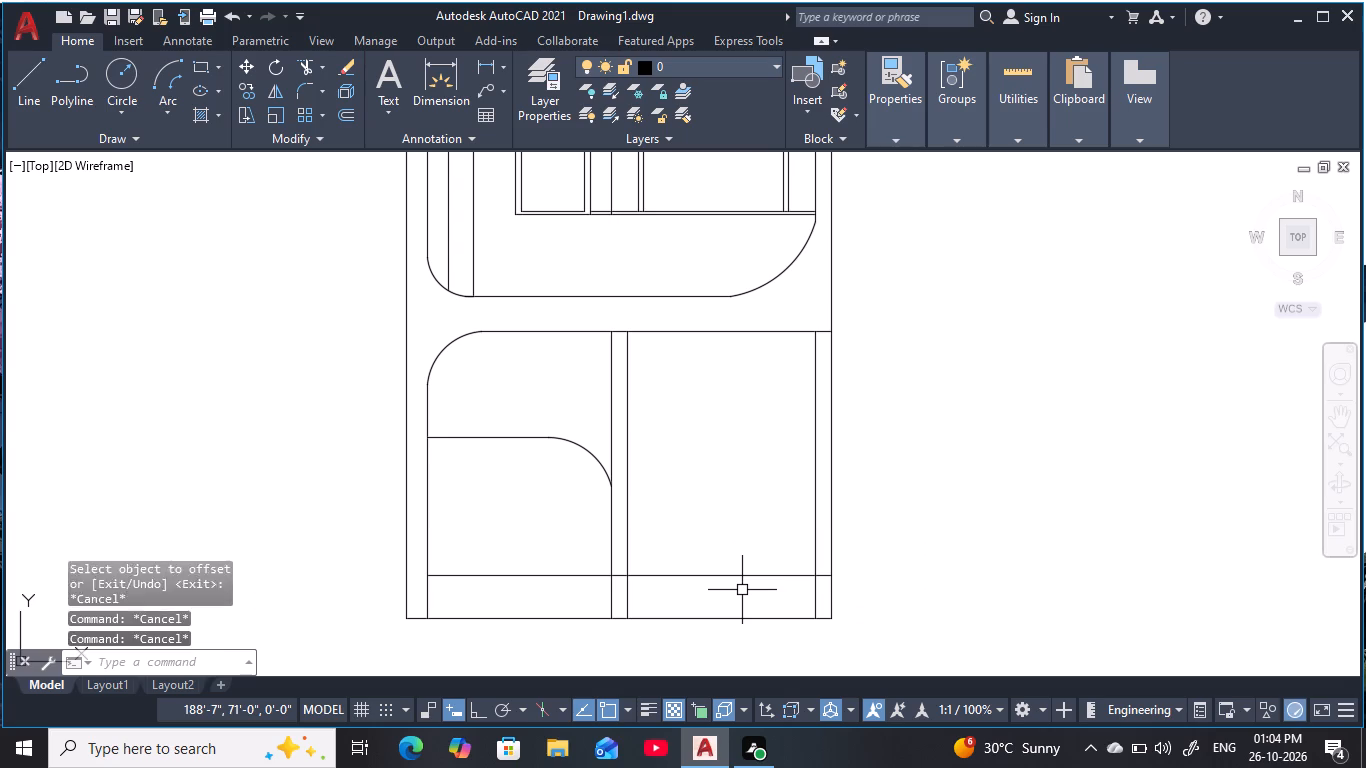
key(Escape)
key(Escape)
Offset the ground floor's plinth line 6' upward.
text(o 6)
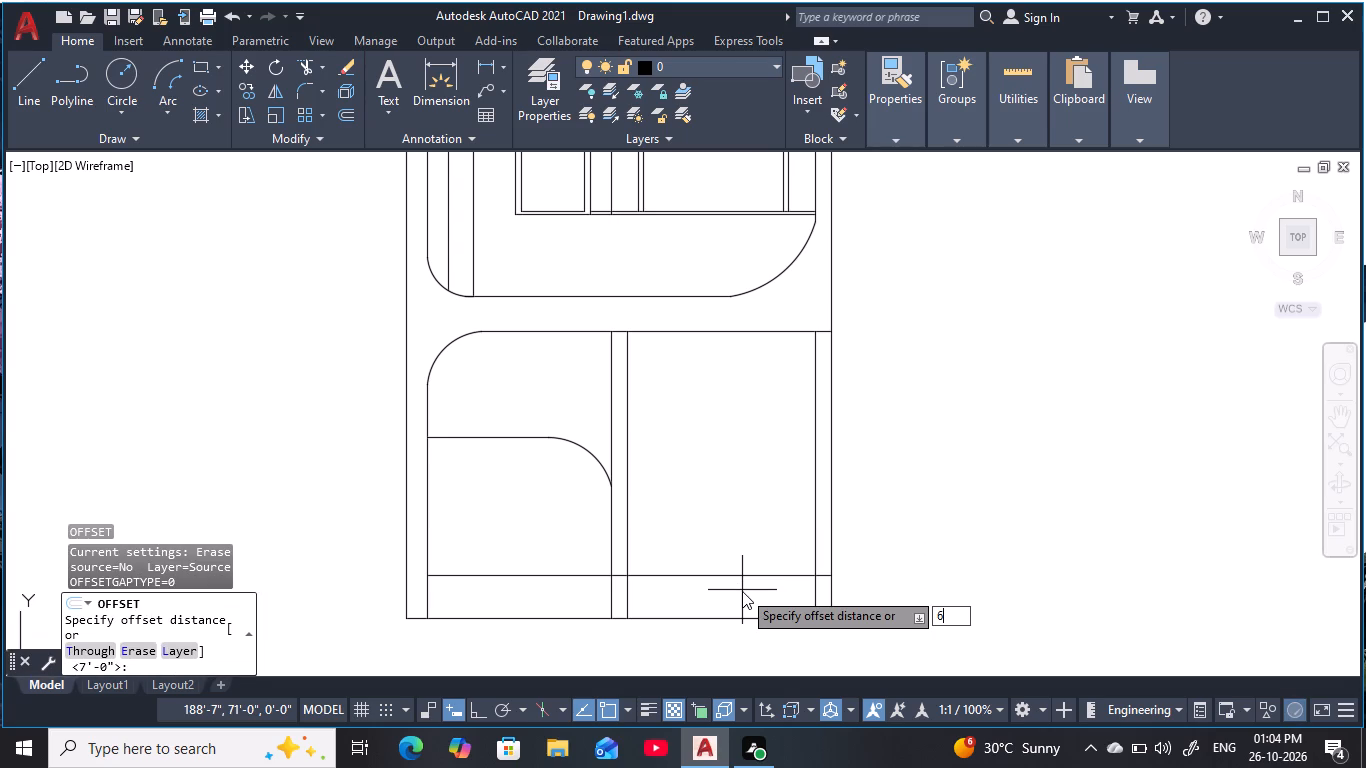
text(')
key(space)
click(745, 578)
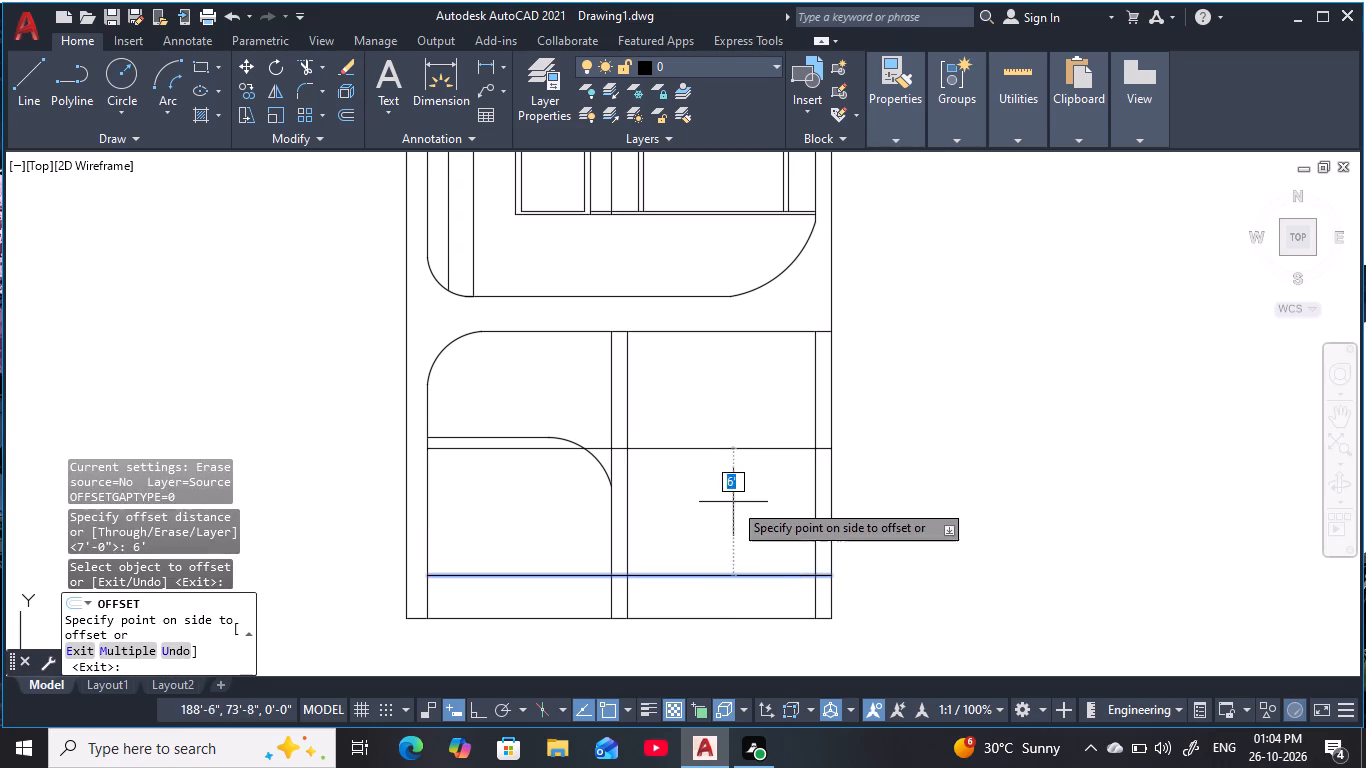
click(728, 441)
key(Escape)
key(Escape)
key(Escape)
Trim the new horizontal line so it spans only the ground floor's right bay, between the middle strip and the right wall's inner edge.
text(tr)
key(space)
click(545, 453)
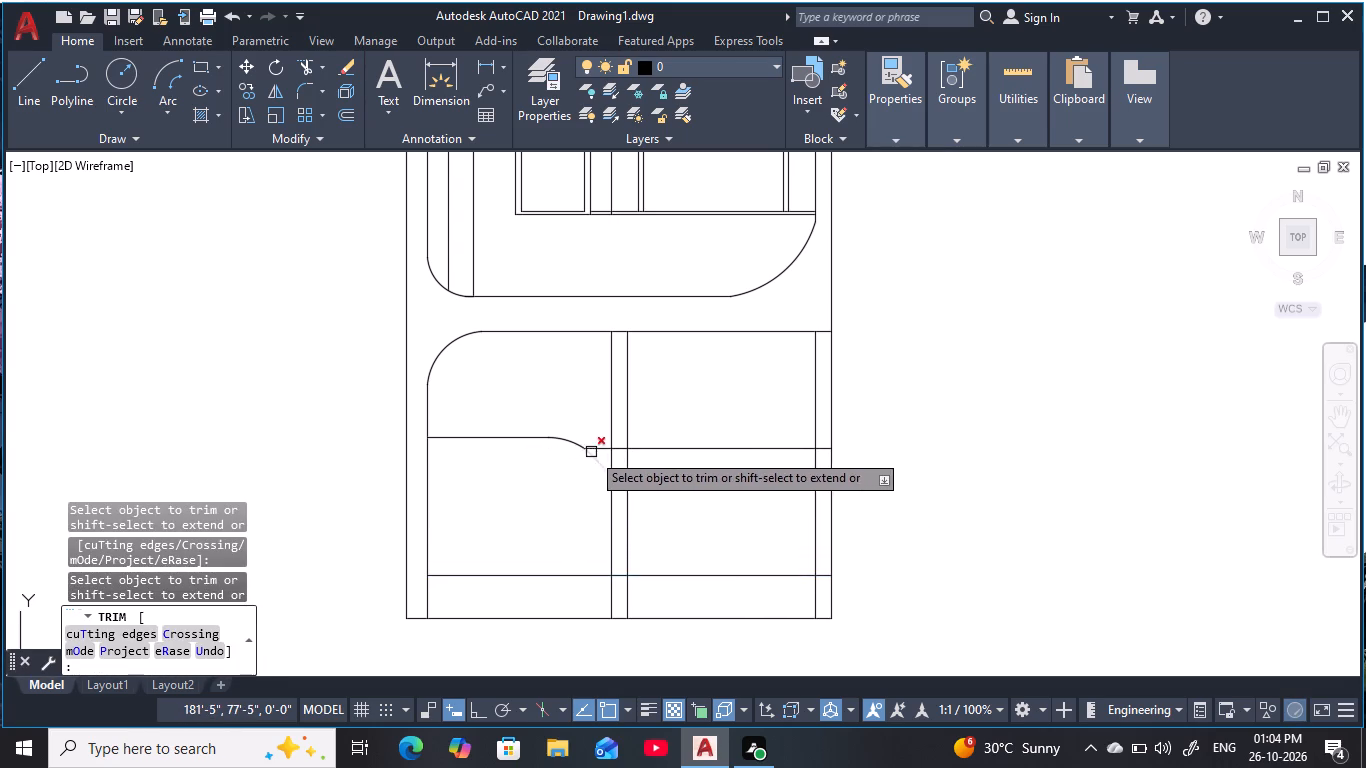
click(600, 449)
scroll(621, 449, up, 2)
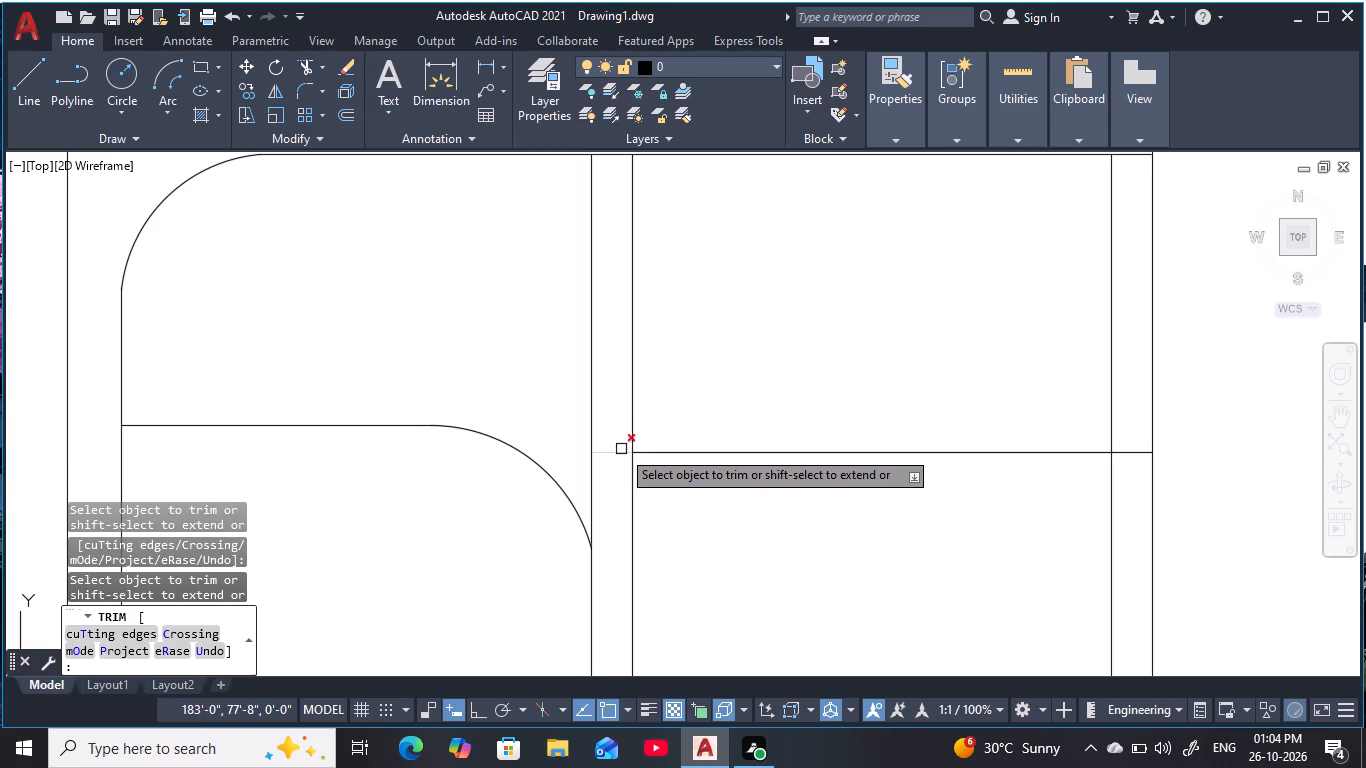
click(621, 449)
scroll(790, 439, down, 3)
middle_drag(818, 443, 808, 484)
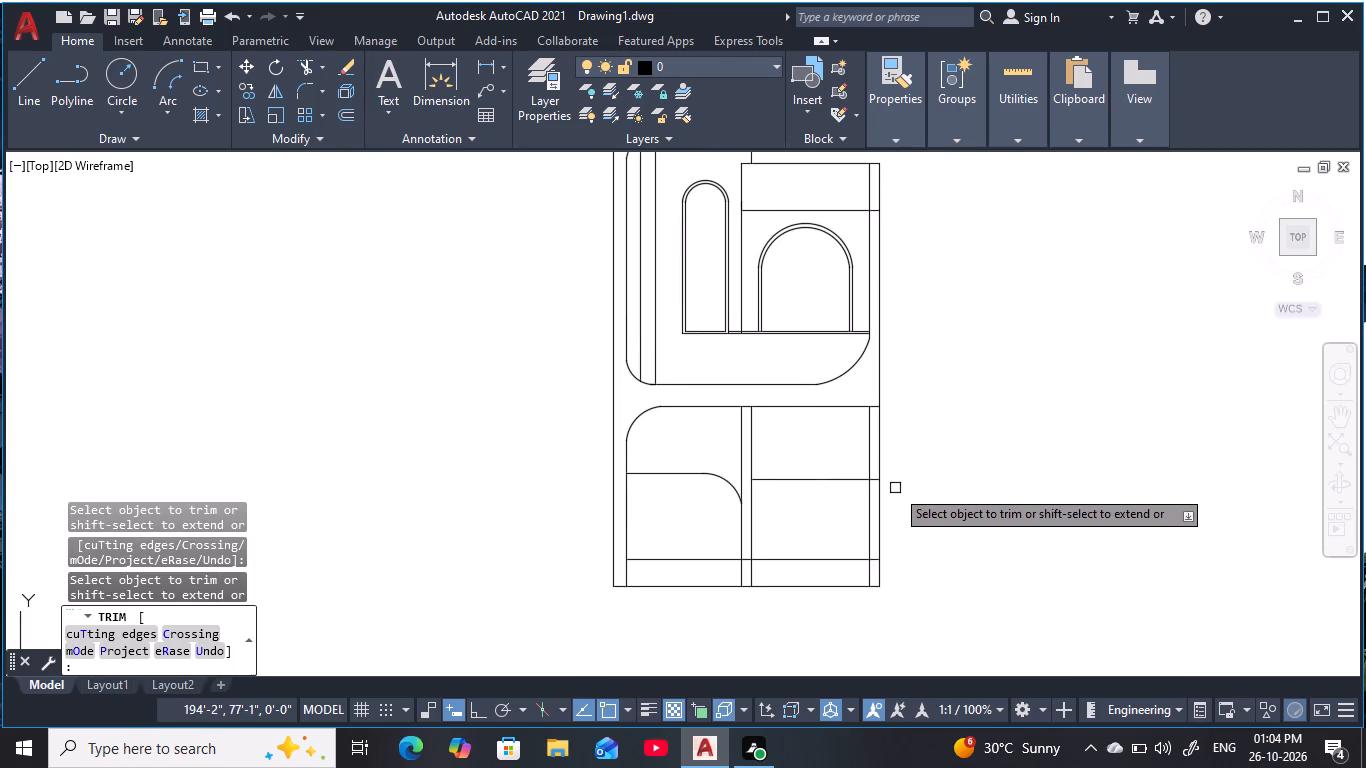
scroll(880, 488, up, 3)
click(856, 465)
scroll(752, 535, down, 3)
middle_drag(756, 535, 777, 526)
key(Escape)
key(Escape)
key(Escape)
key(Escape)
key(Escape)
key(Escape)
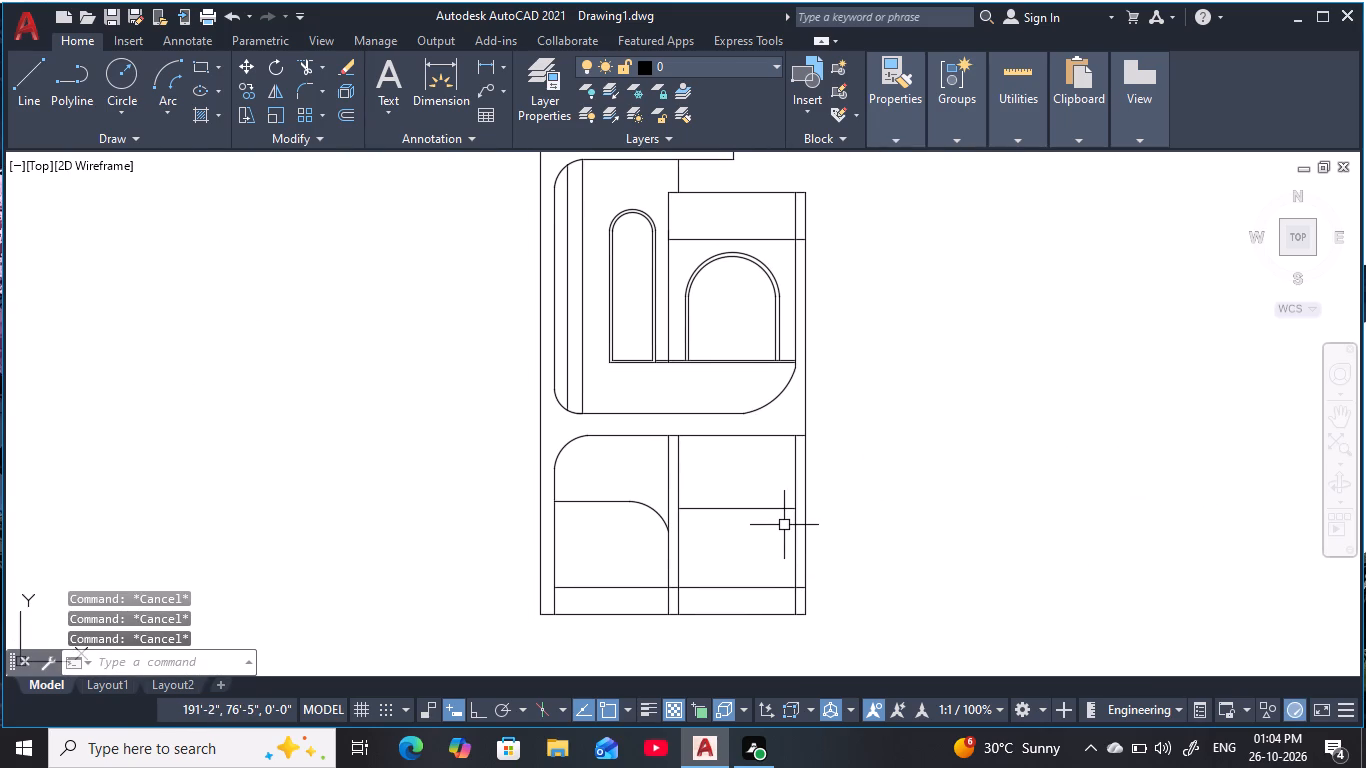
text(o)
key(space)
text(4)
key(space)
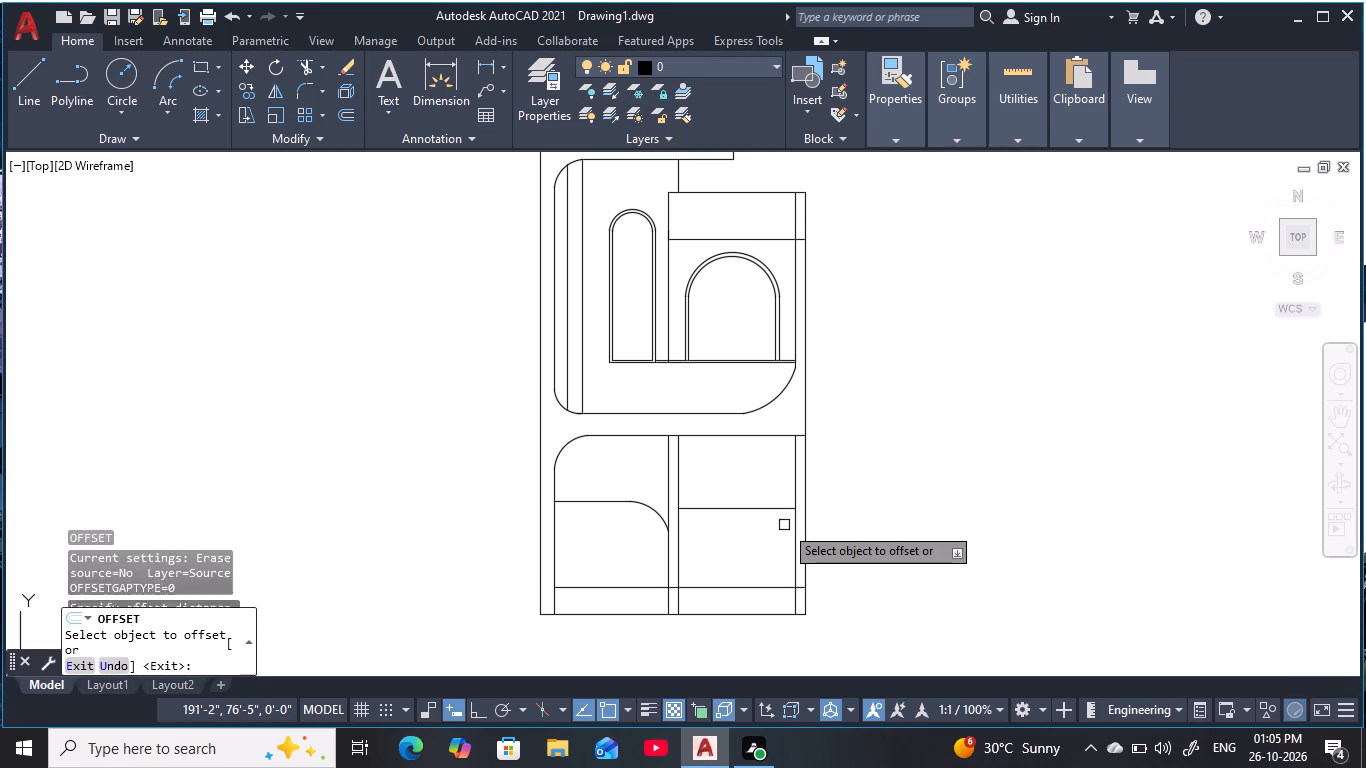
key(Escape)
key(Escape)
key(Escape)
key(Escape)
Offset the ground-floor right bay opening's top, left and right edges 3" inward to form a frame.
text(o 3)
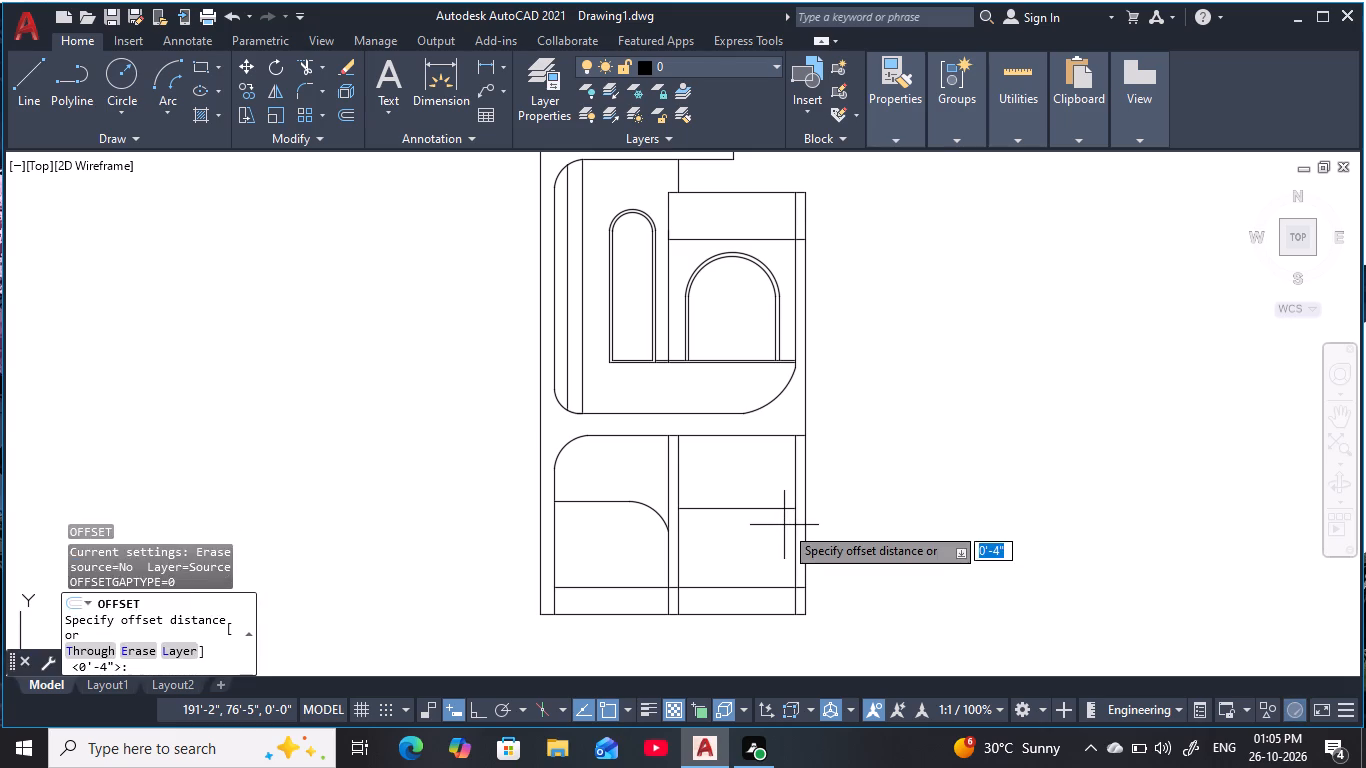
key(space)
click(741, 512)
click(744, 556)
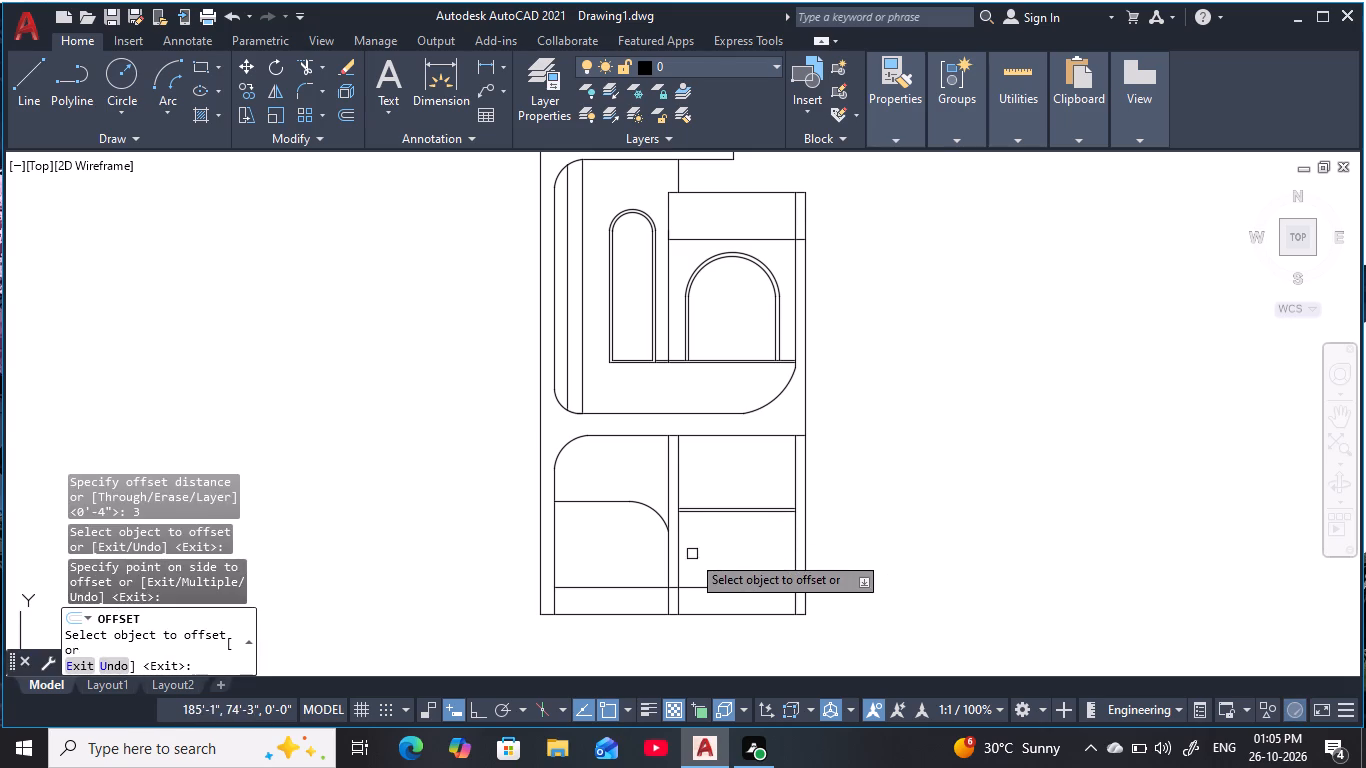
click(678, 552)
click(707, 560)
drag(797, 545, 788, 547)
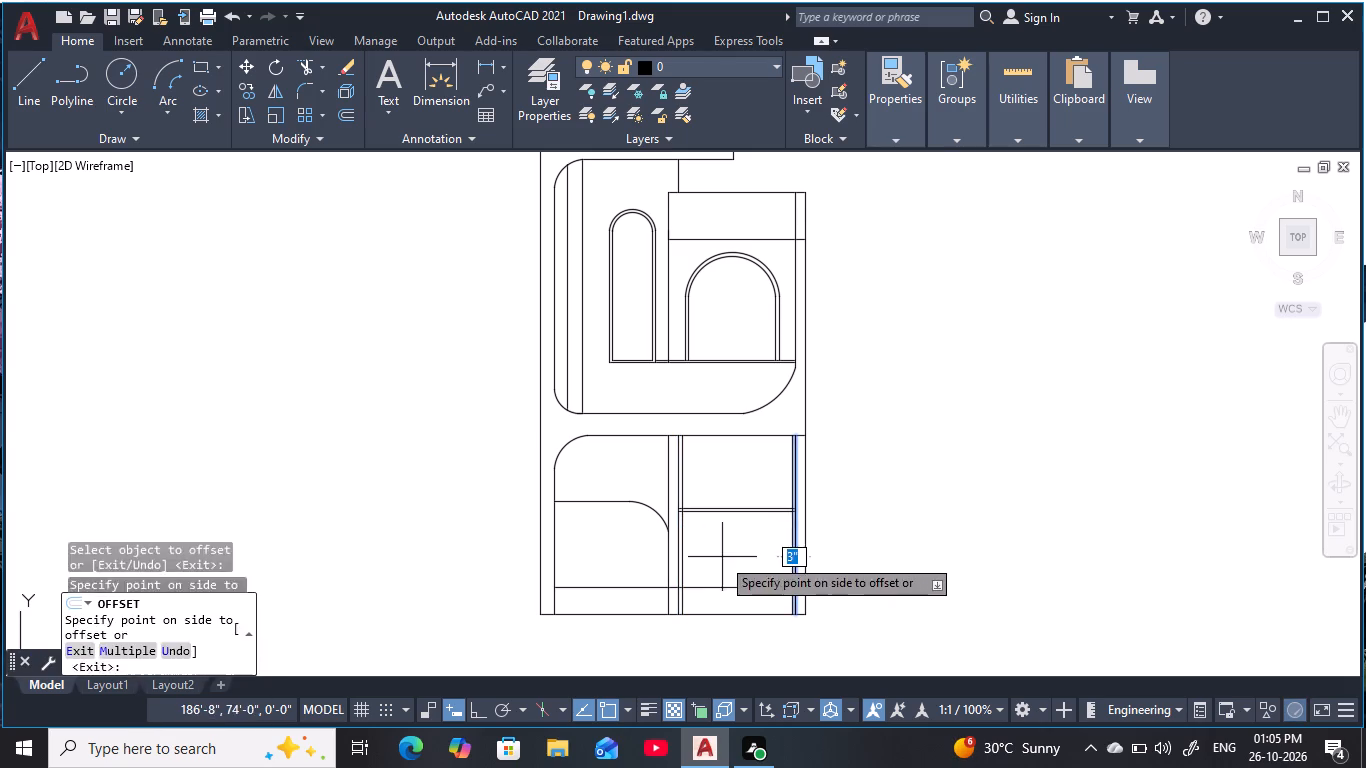
click(720, 558)
key(Escape)
key(Escape)
Trim the two inner vertical frame lines above the opening, including the short stubs between the two head lines.
scroll(695, 468, up, 2)
key(Escape)
middle_drag(695, 468, 728, 431)
key(Escape)
key(Escape)
key(Escape)
key(t)
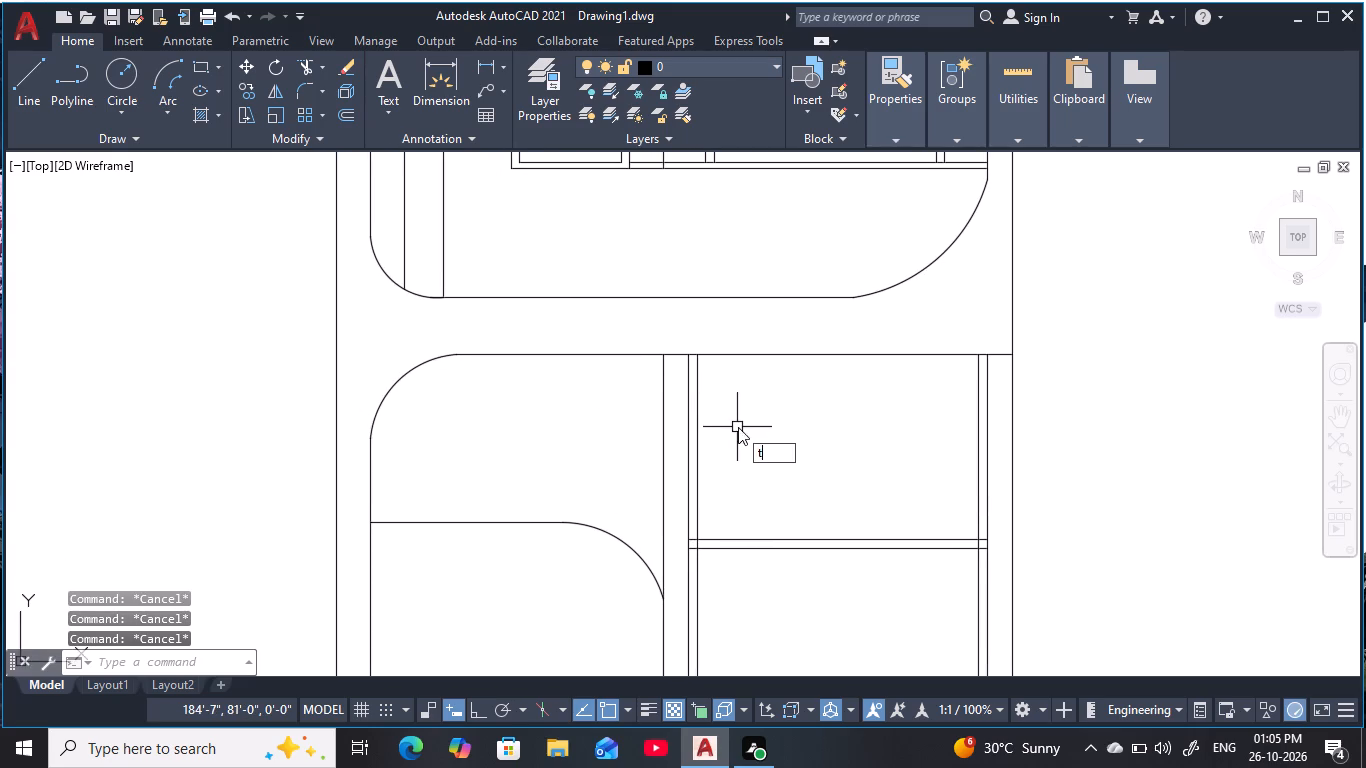
key(r)
key(space)
click(698, 508)
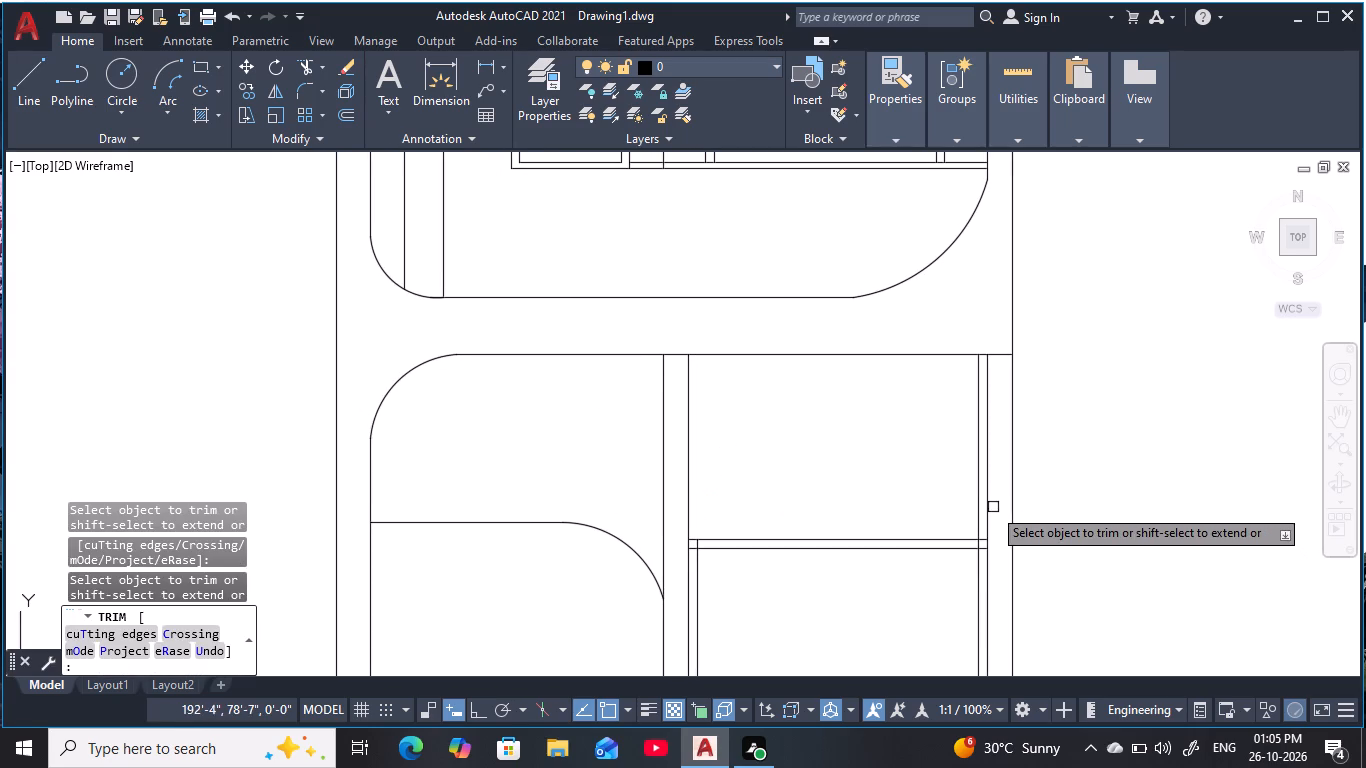
click(977, 507)
middle_drag(932, 574, 920, 517)
scroll(971, 496, up, 1)
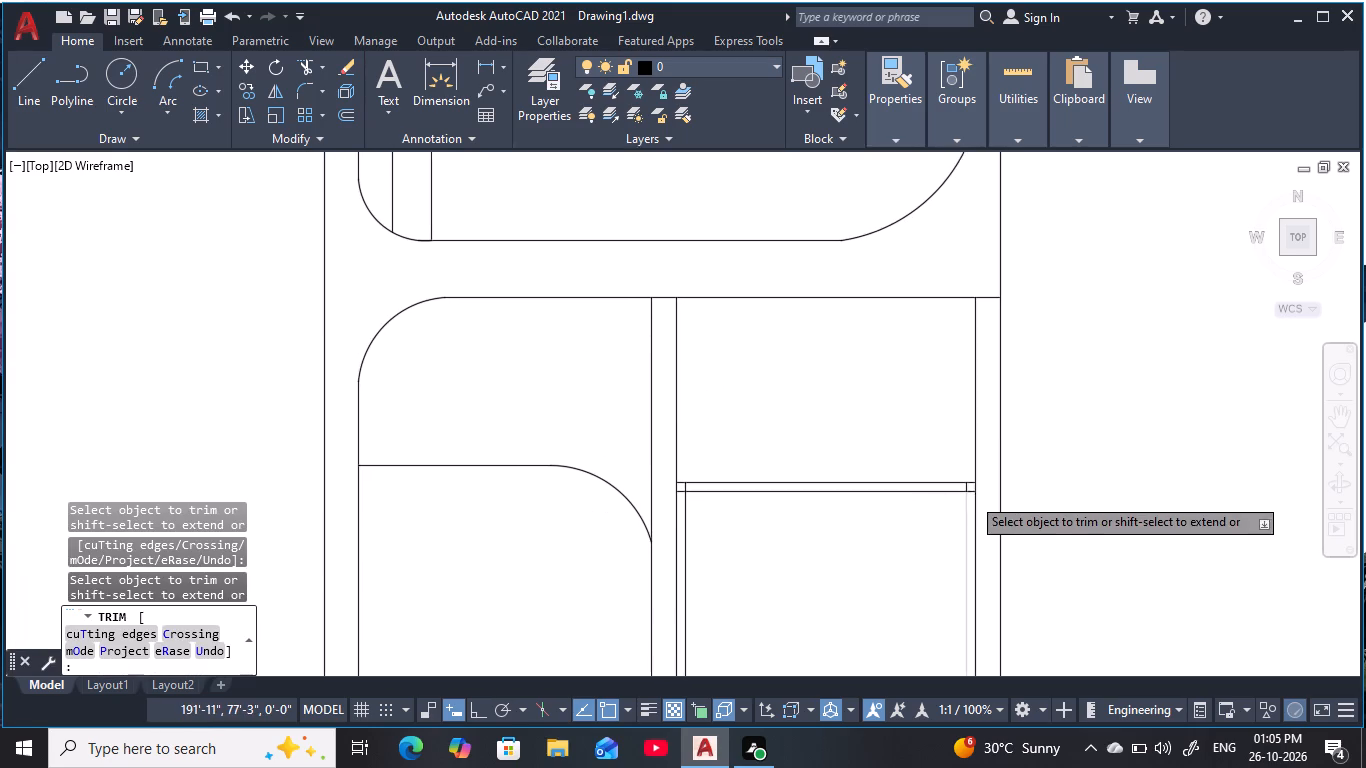
scroll(971, 496, up, 2)
drag(957, 467, 902, 474)
middle_drag(680, 536, 1229, 526)
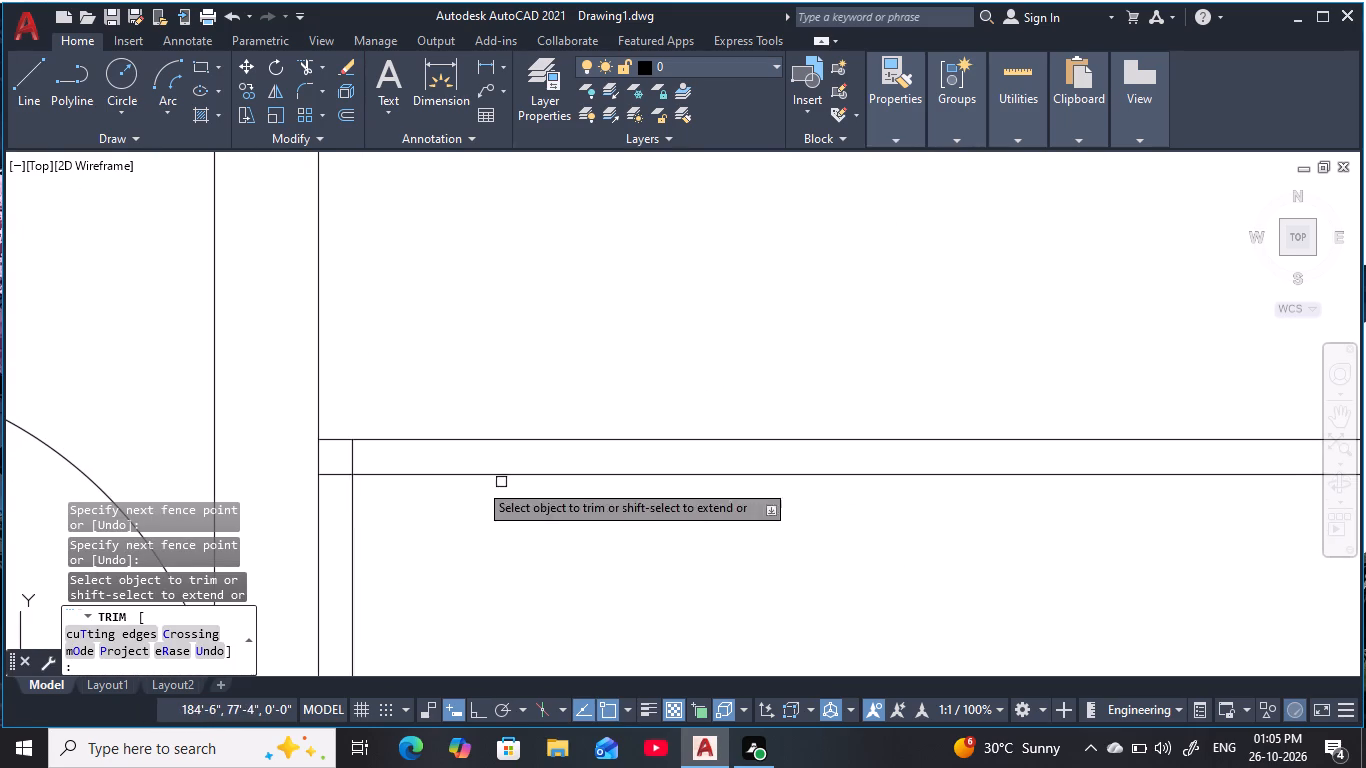
drag(332, 459, 390, 459)
Trim the opening's two left frame lines and its right inner frame line below the plinth line.
scroll(670, 533, down, 3)
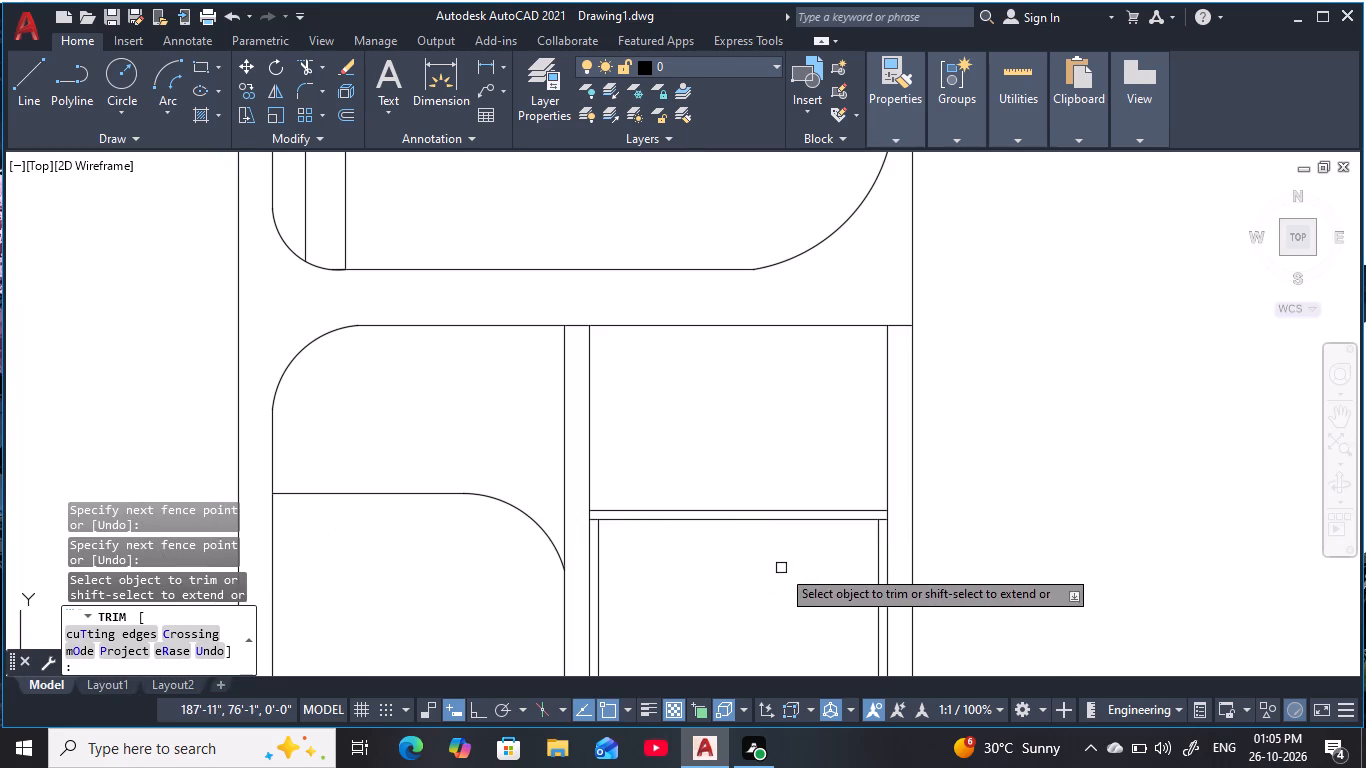
scroll(783, 568, down, 1)
middle_drag(783, 568, 729, 428)
scroll(612, 558, up, 2)
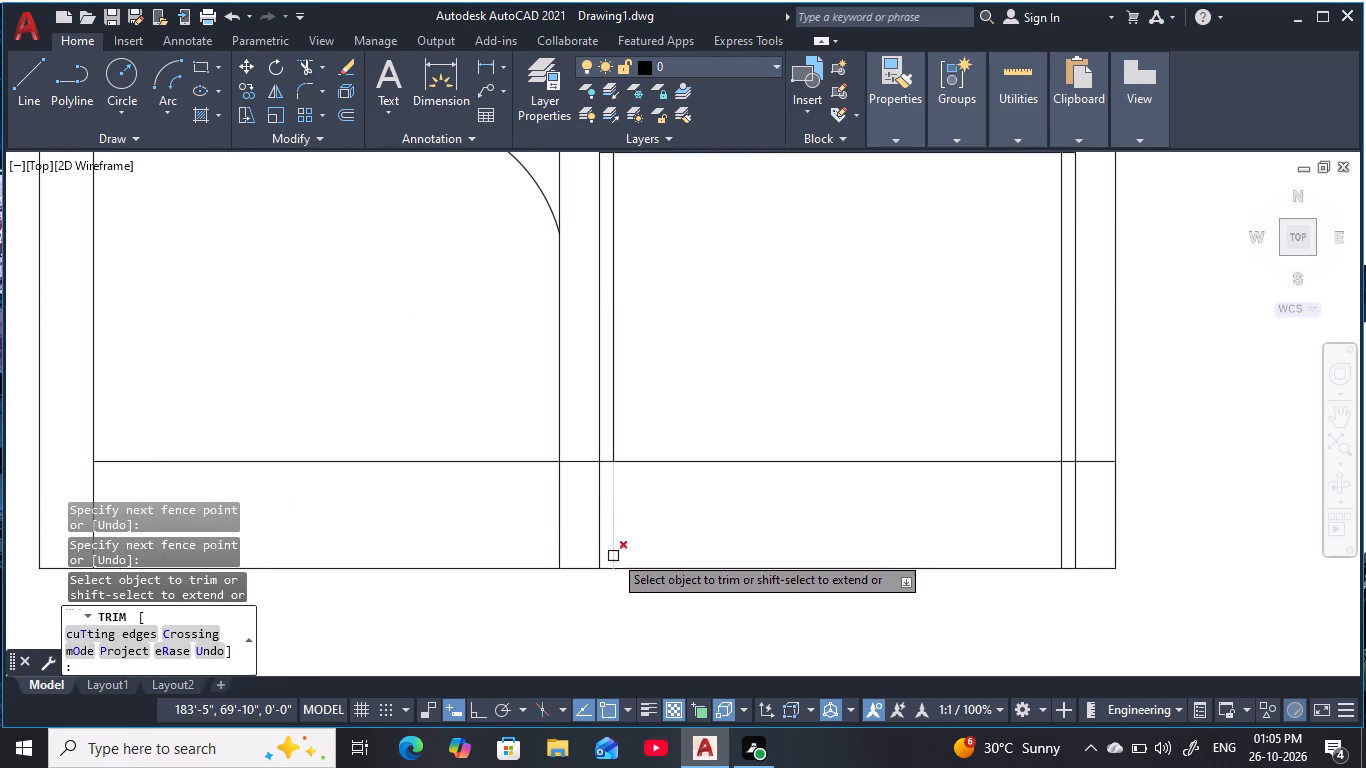
click(645, 531)
click(586, 529)
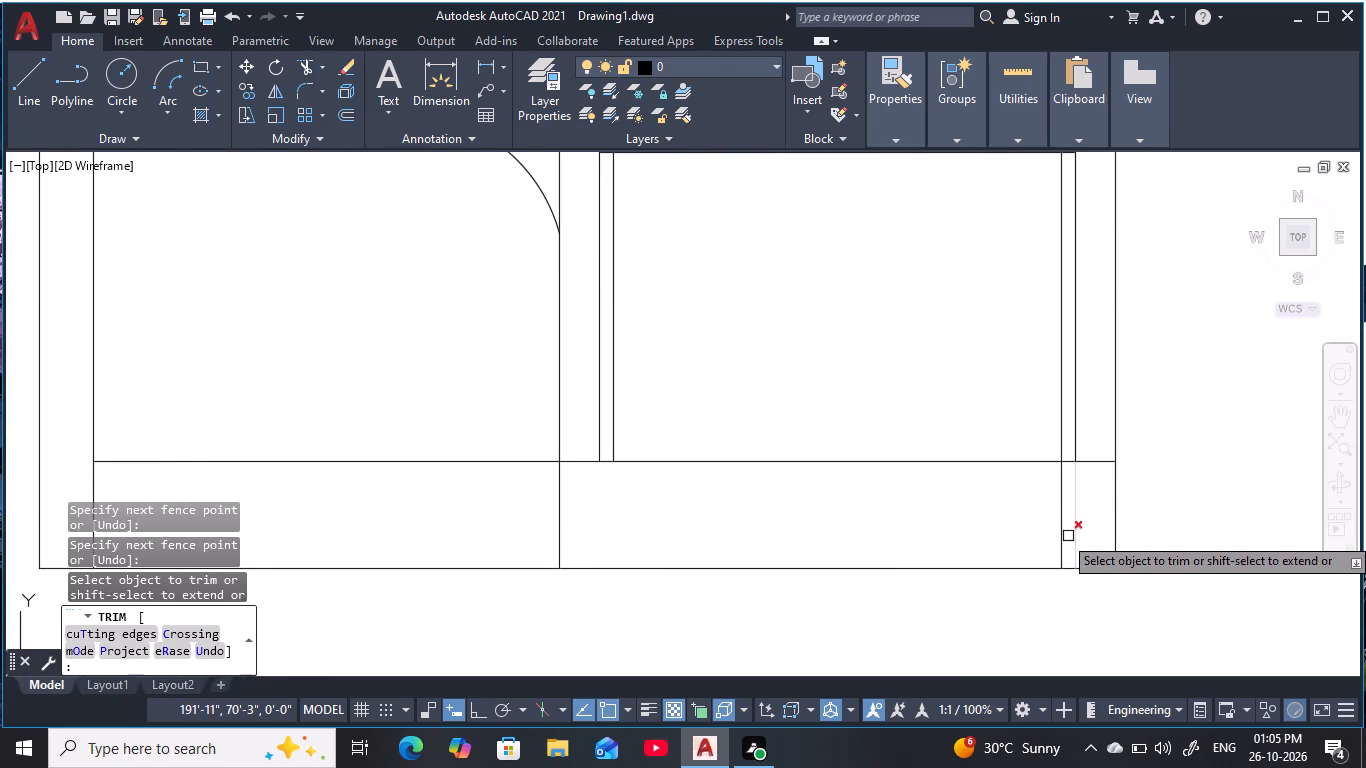
click(1061, 526)
scroll(968, 515, down, 1)
middle_drag(968, 515, 987, 542)
middle_drag(956, 445, 947, 472)
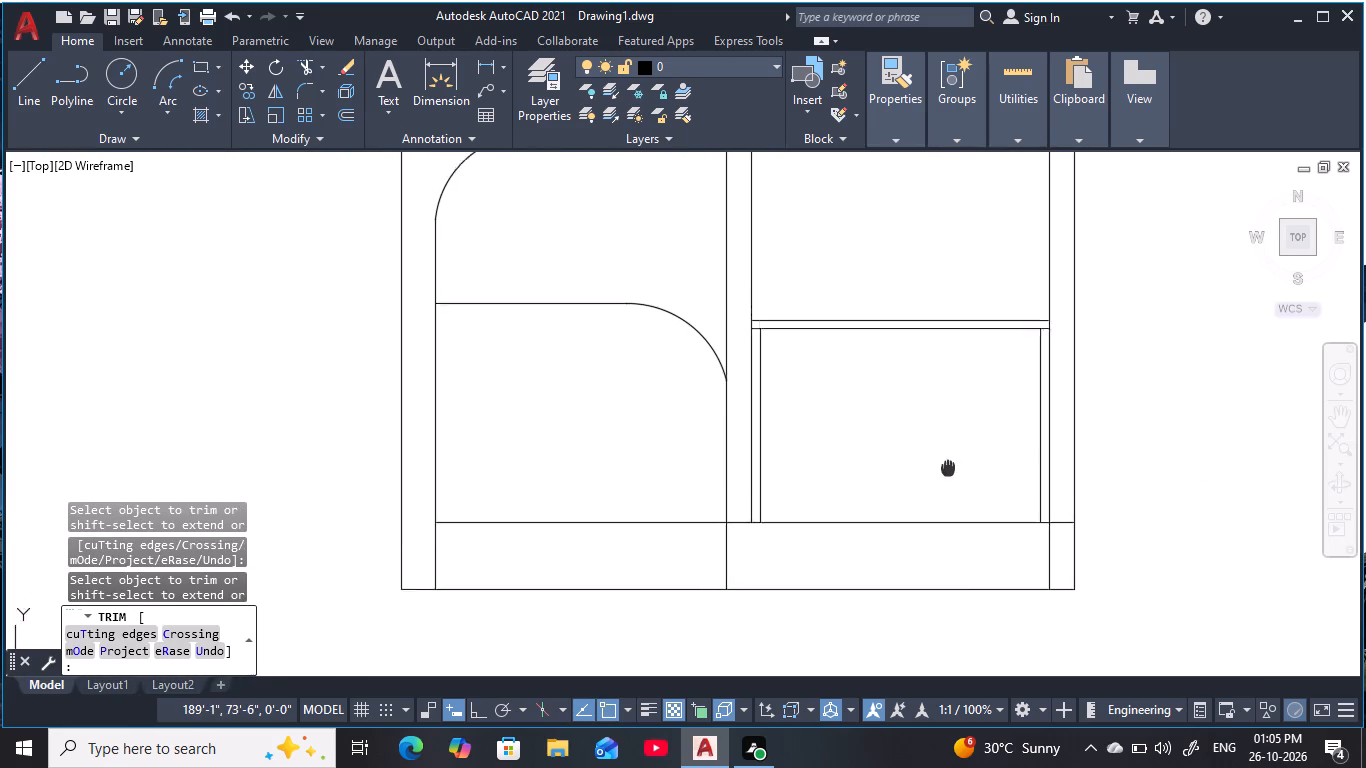
middle_drag(947, 472, 943, 495)
scroll(748, 361, up, 3)
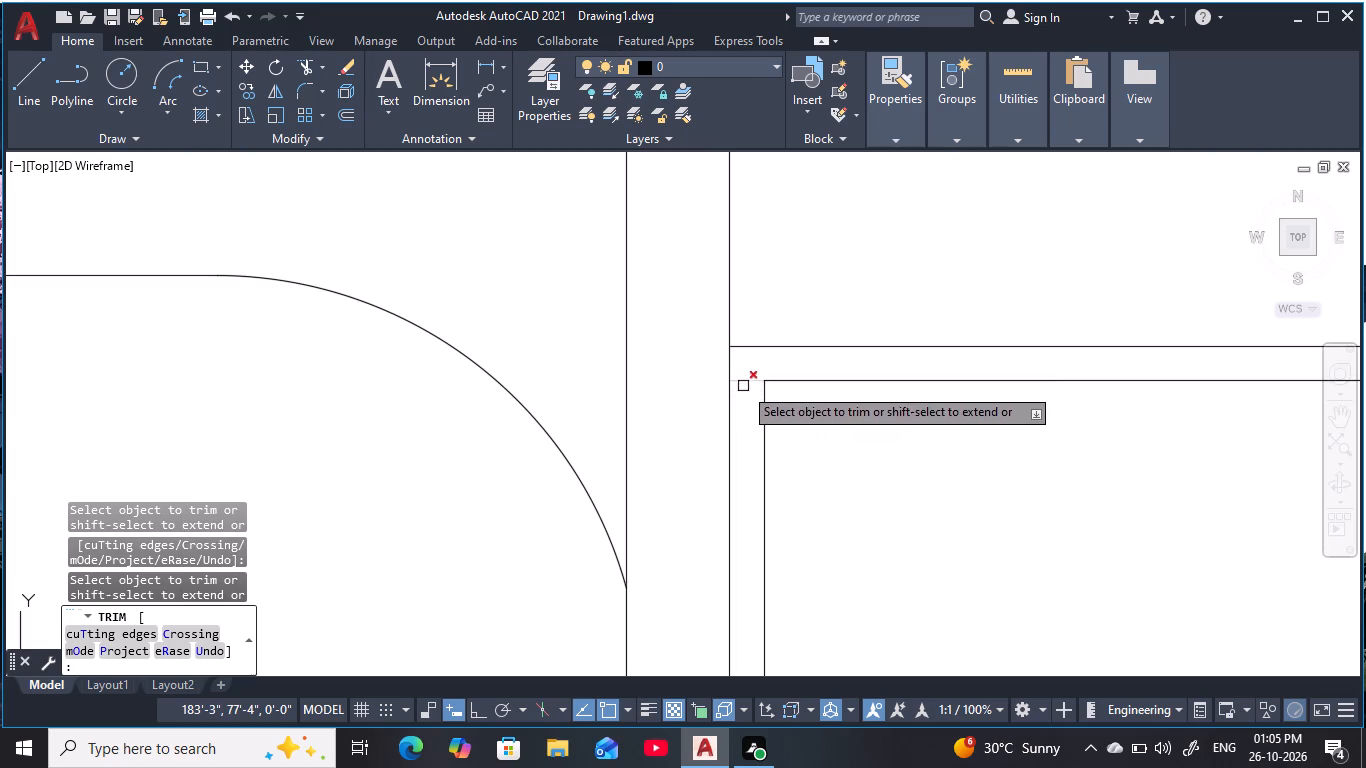
scroll(965, 515, down, 2)
middle_drag(967, 515, 700, 391)
scroll(701, 392, down, 1)
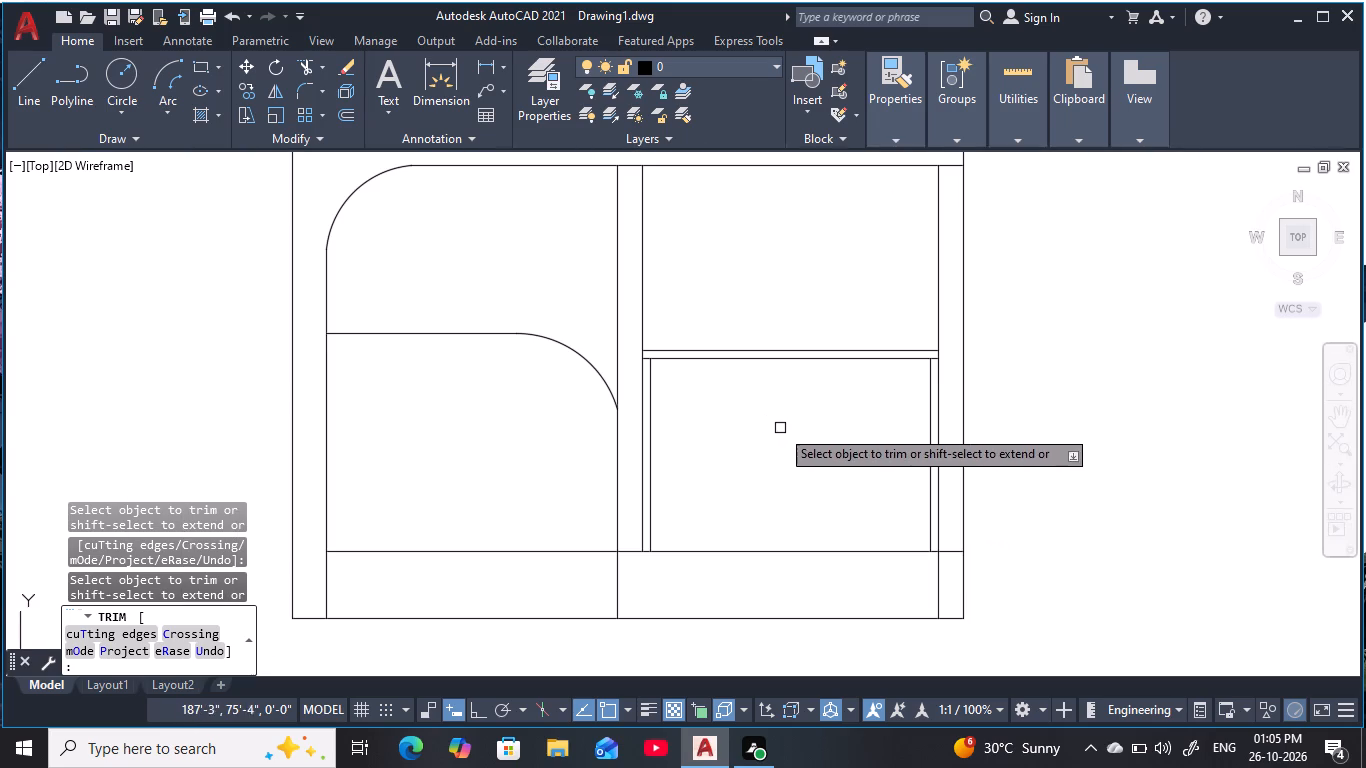
key(Escape)
key(Escape)
key(Escape)
key(Escape)
key(Escape)
key(Escape)
key(Escape)
key(Escape)
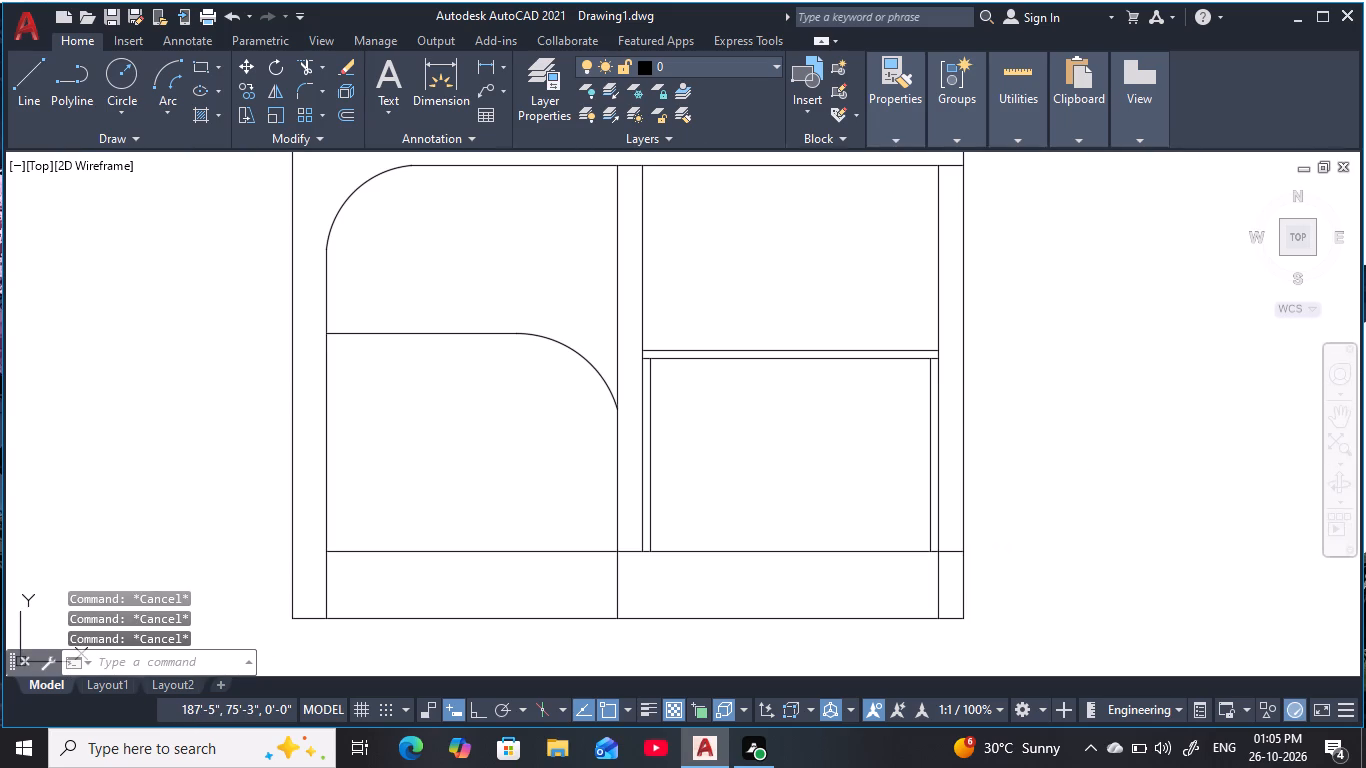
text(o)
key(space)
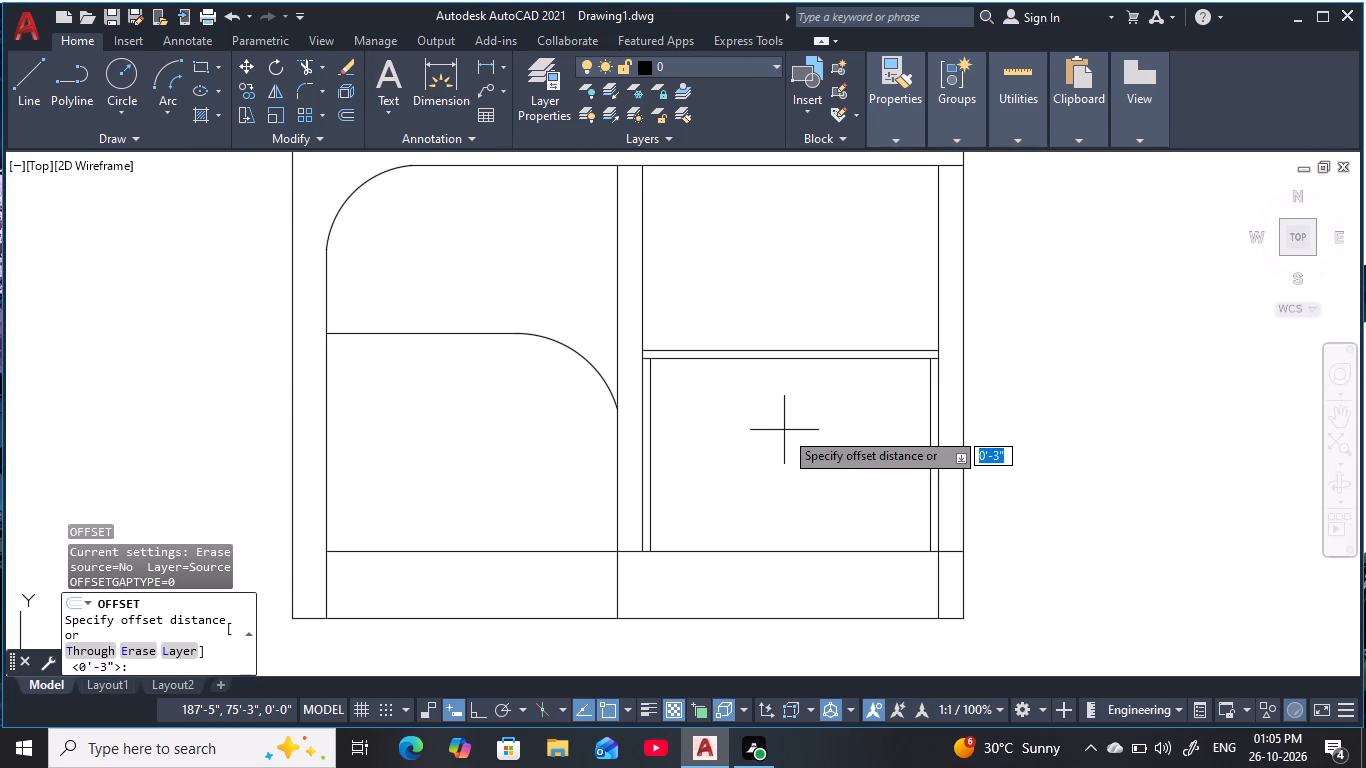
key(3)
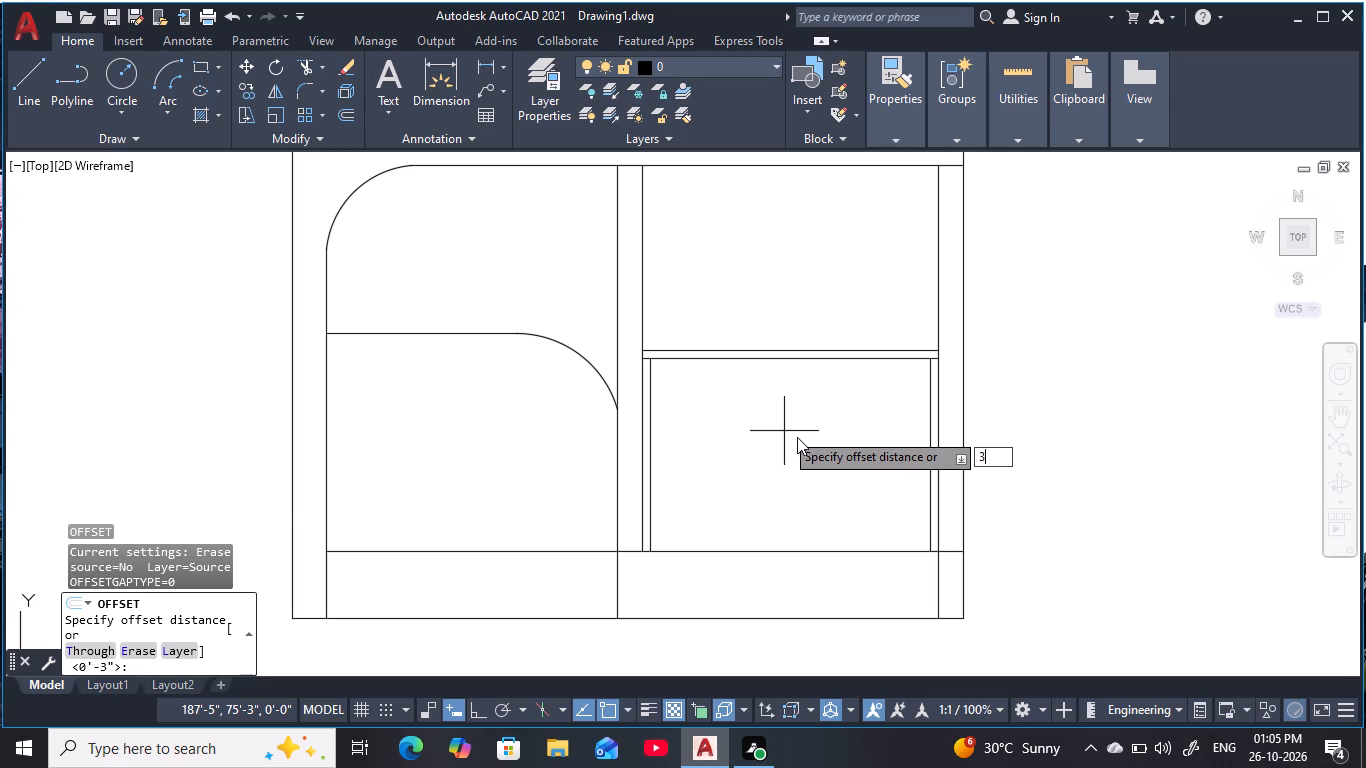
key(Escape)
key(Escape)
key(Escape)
Offset the opening's left inner frame line 6" to the right.
text(o 6)
key(space)
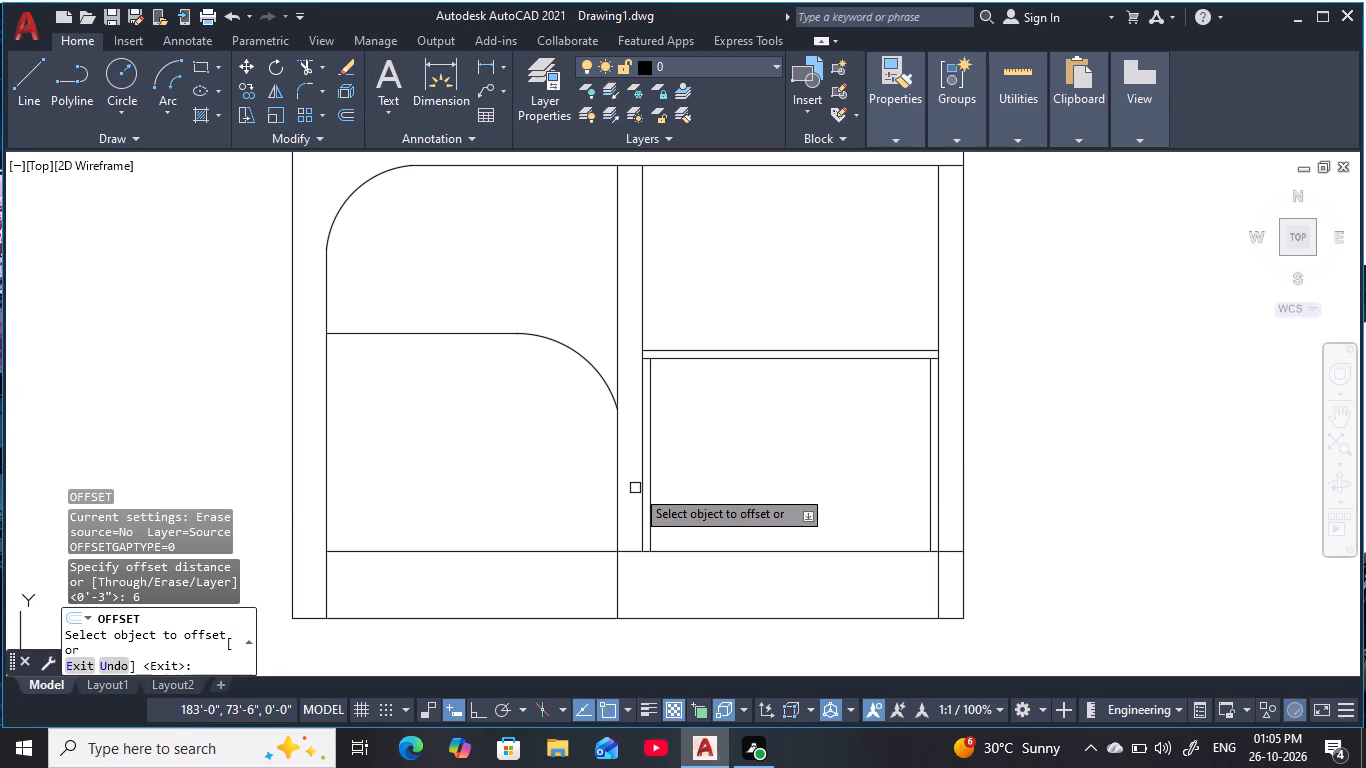
click(651, 491)
click(746, 500)
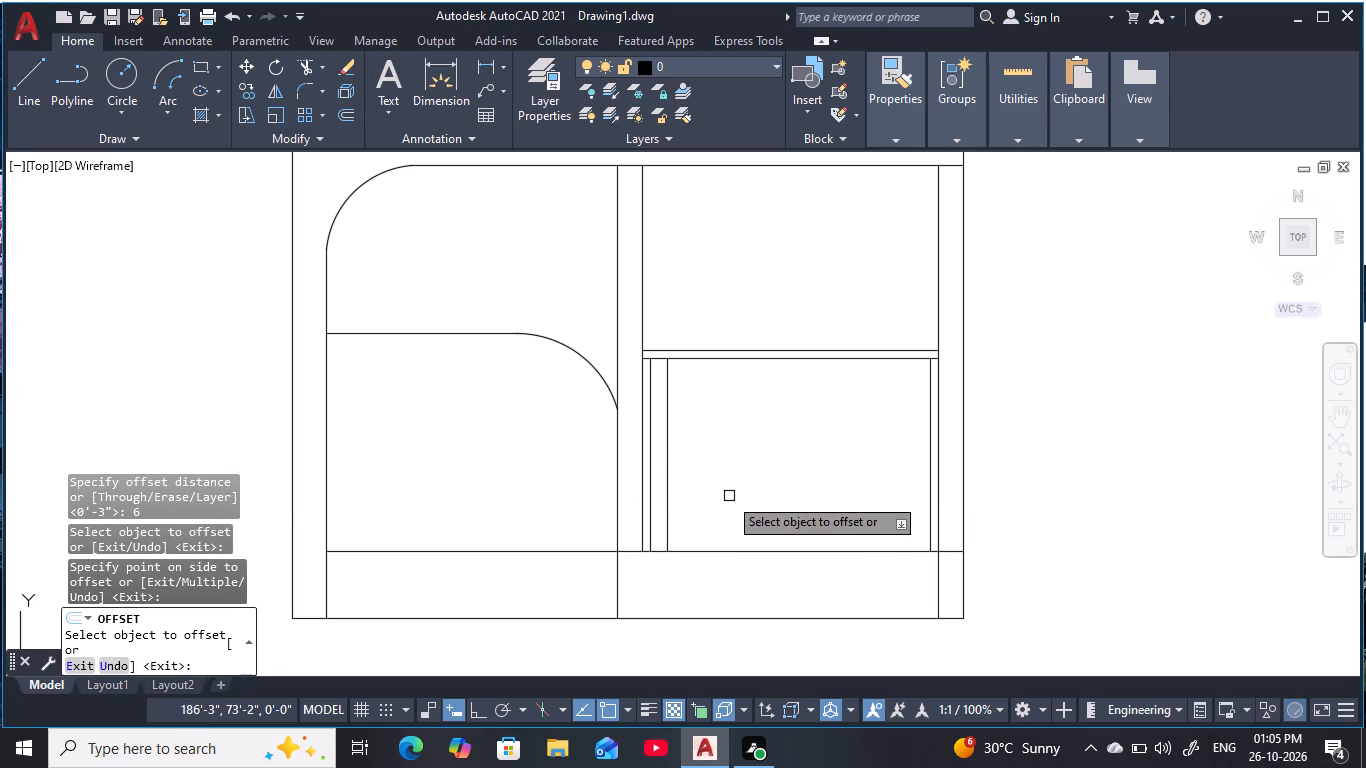
key(space)
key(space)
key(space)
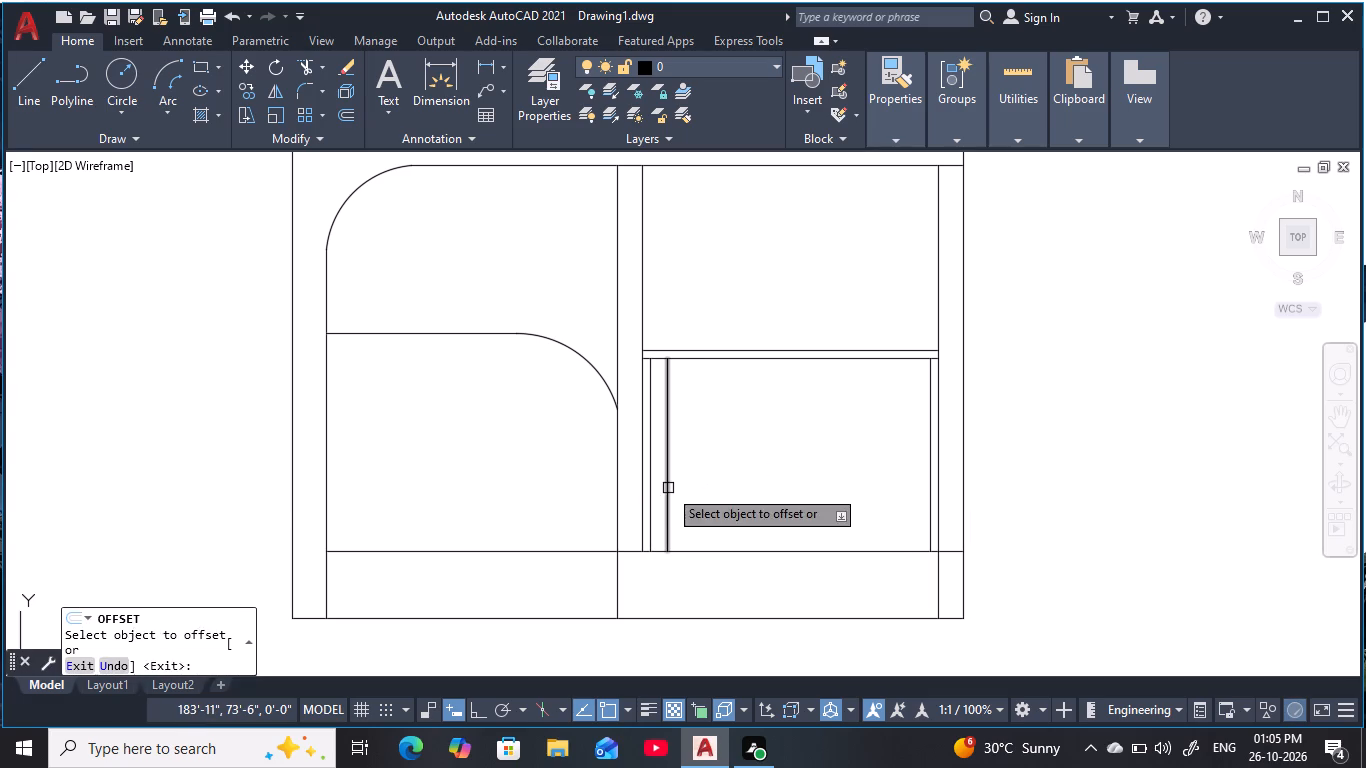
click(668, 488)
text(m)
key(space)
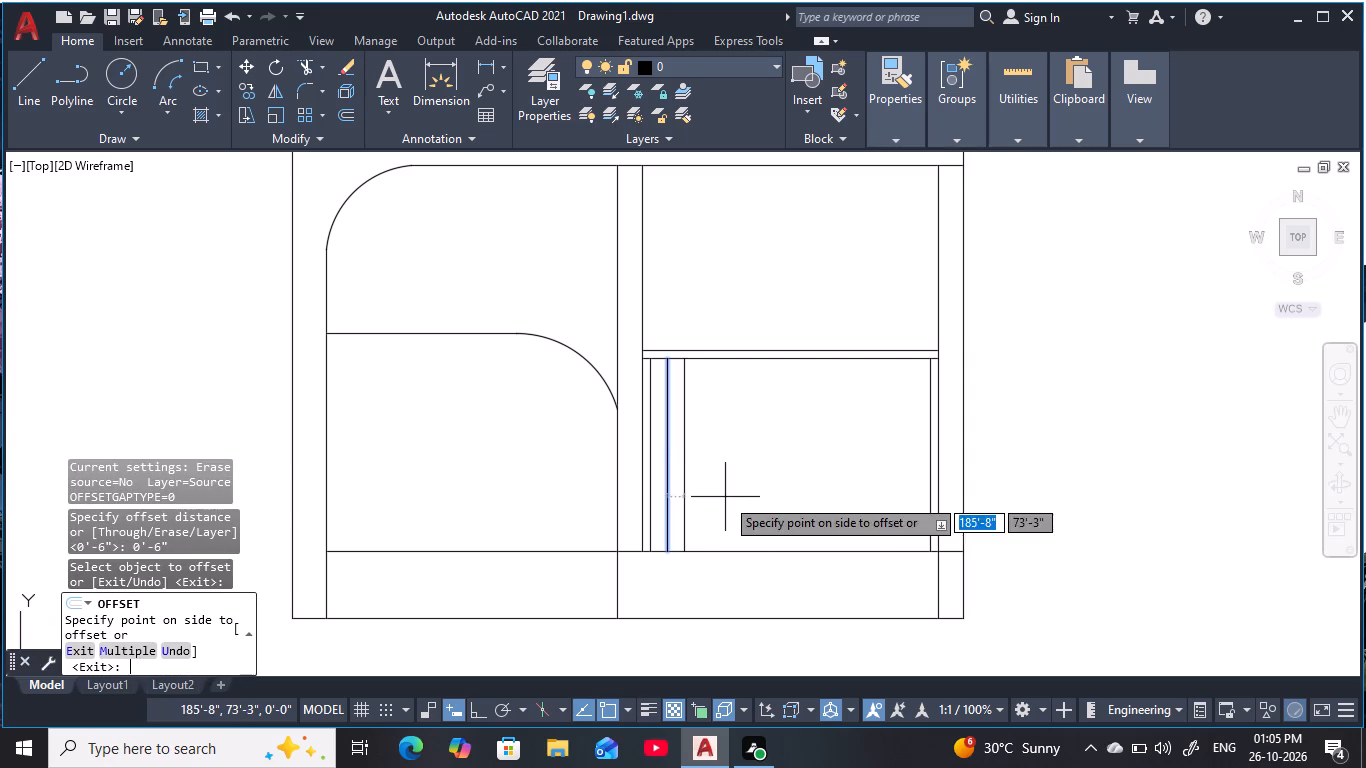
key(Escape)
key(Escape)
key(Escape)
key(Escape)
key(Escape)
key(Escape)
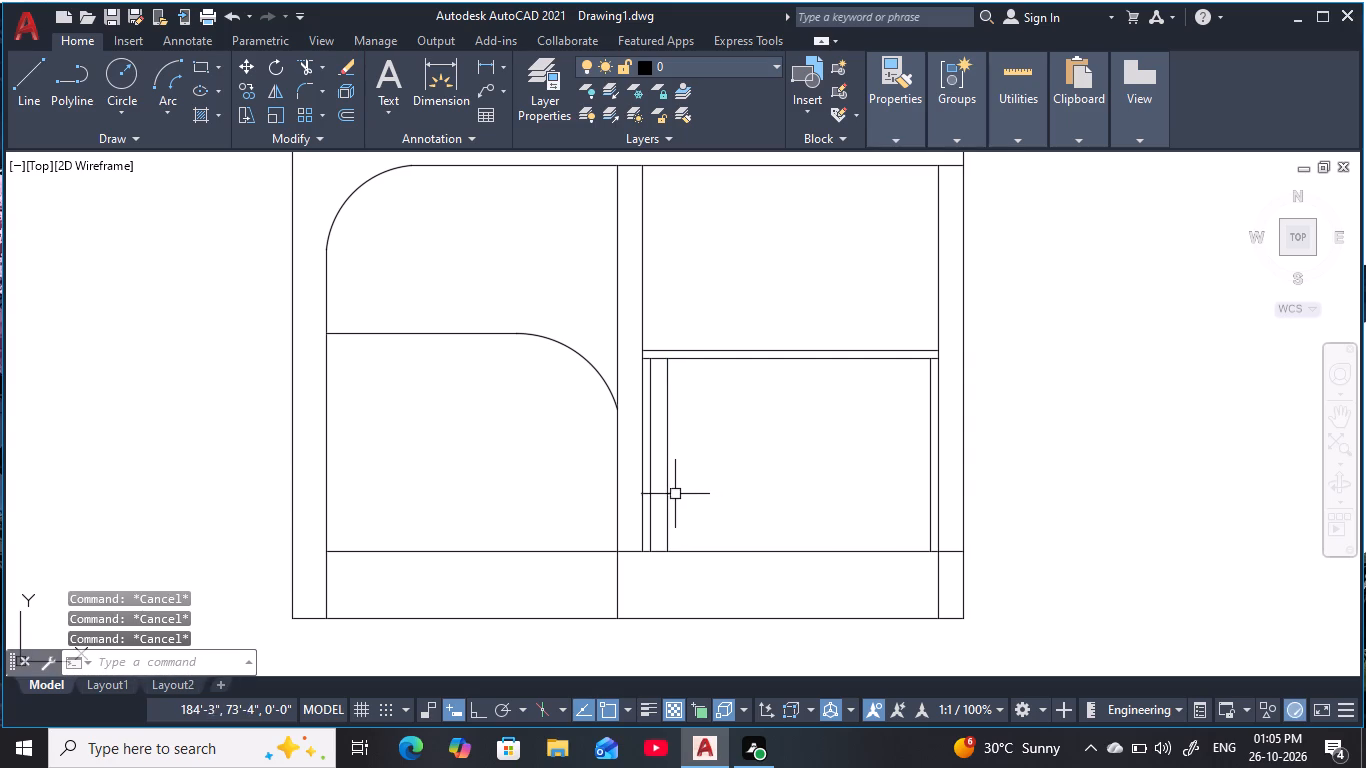
Offset the new vertical line repeatedly to the right at 6" spacing until the lines fill the framed opening.
key(o)
key(space)
text(6)
key(space)
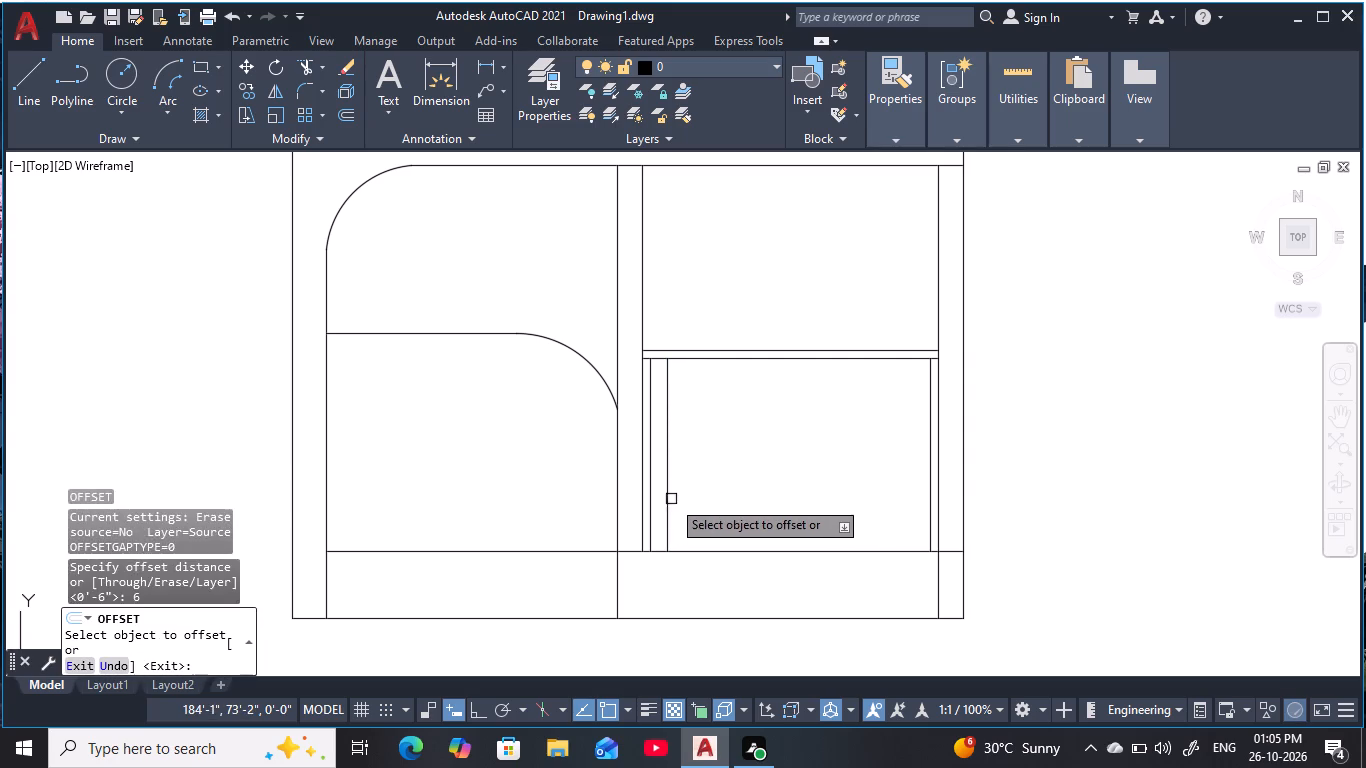
click(671, 499)
key(m)
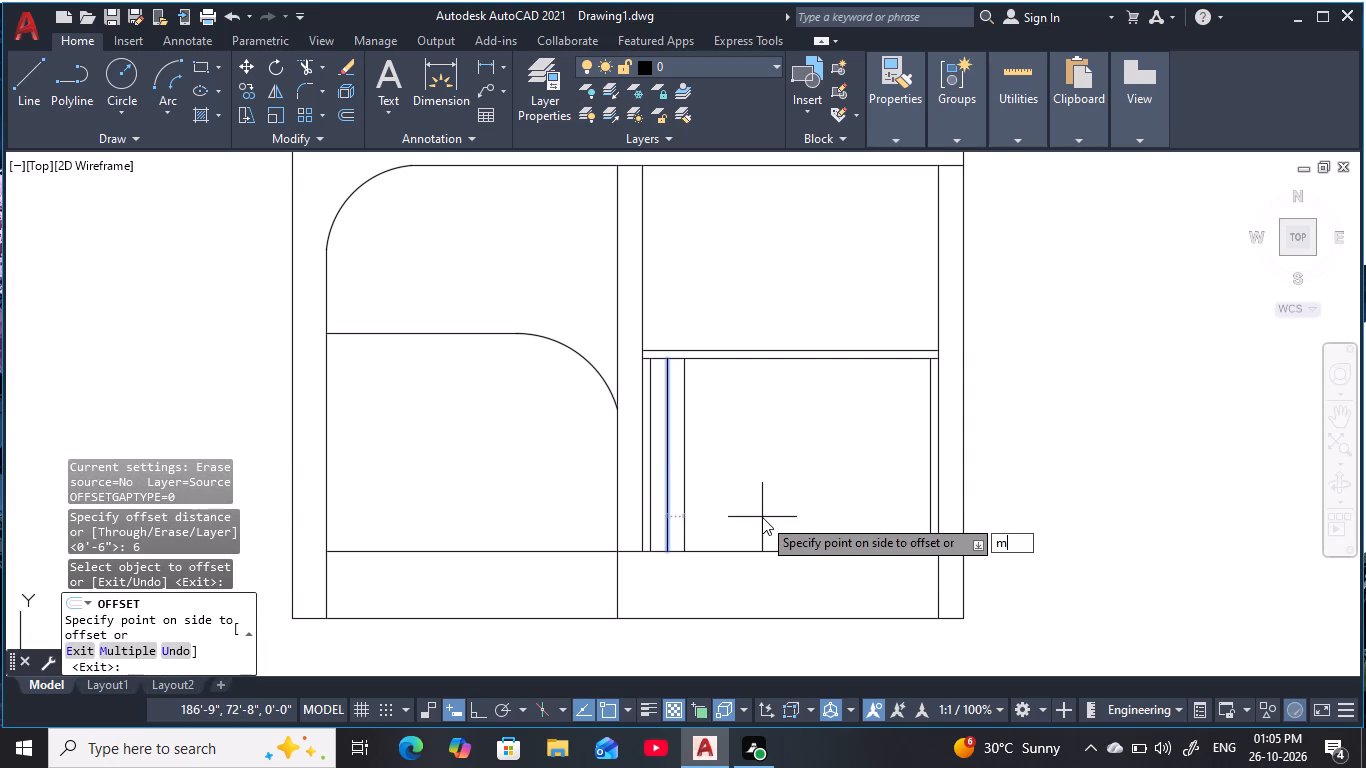
key(space)
triple_click(762, 517)
click(769, 522)
double_click(775, 525)
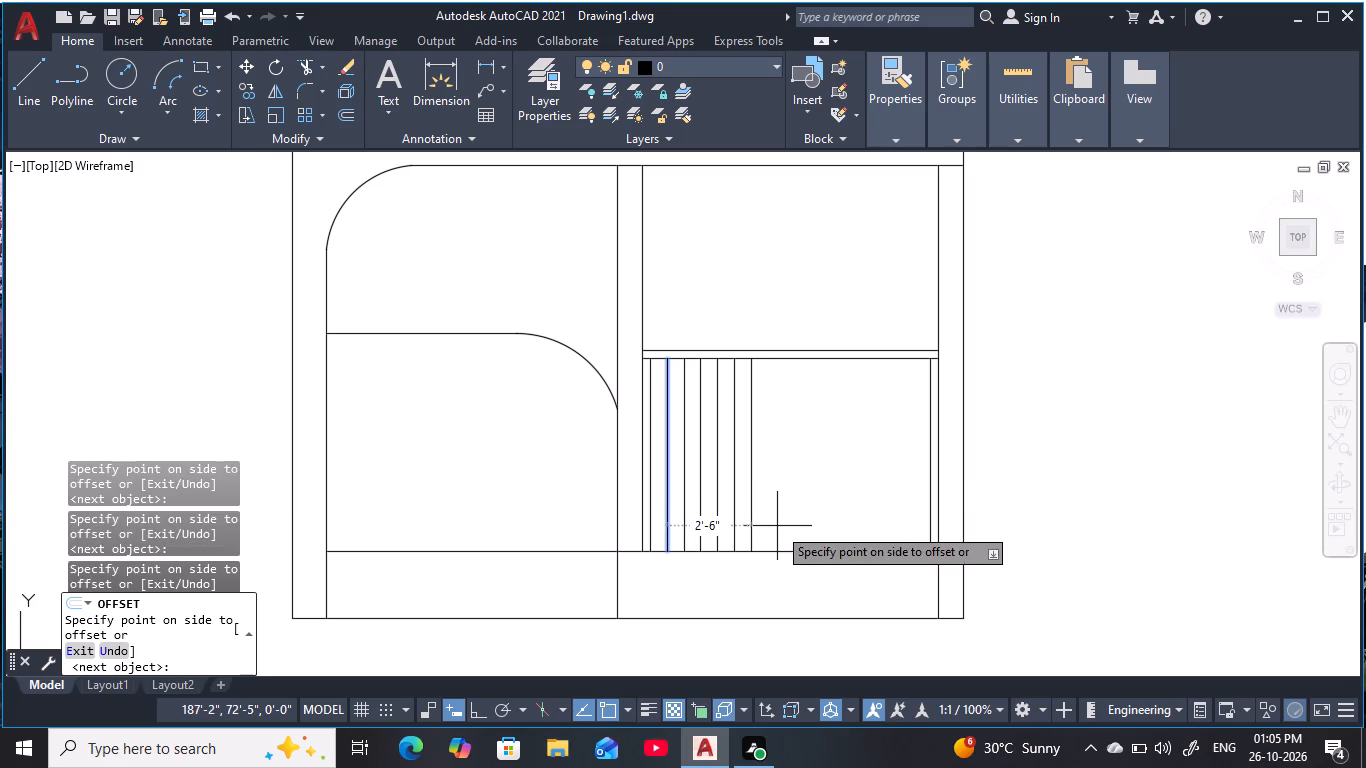
click(785, 528)
click(818, 537)
click(824, 540)
click(842, 538)
click(871, 532)
click(886, 531)
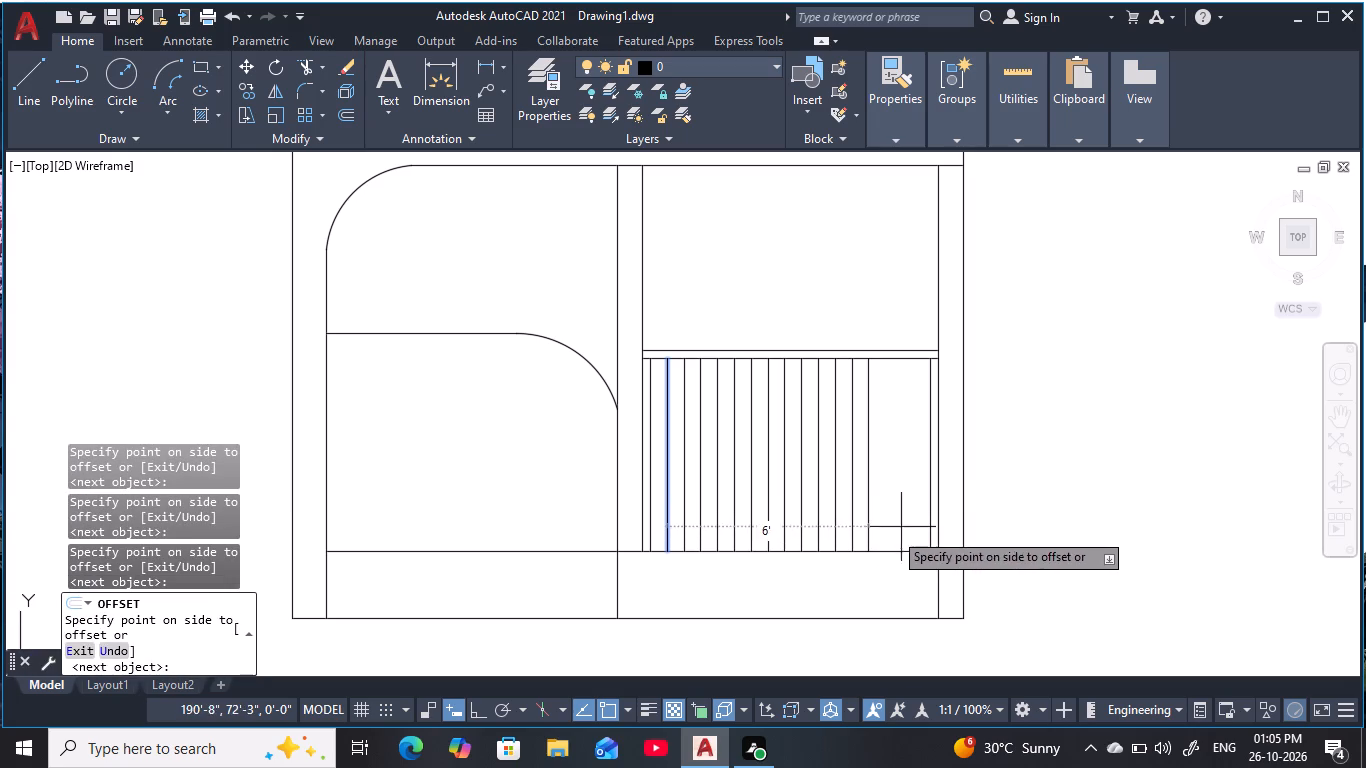
click(912, 523)
click(918, 522)
click(931, 517)
click(933, 517)
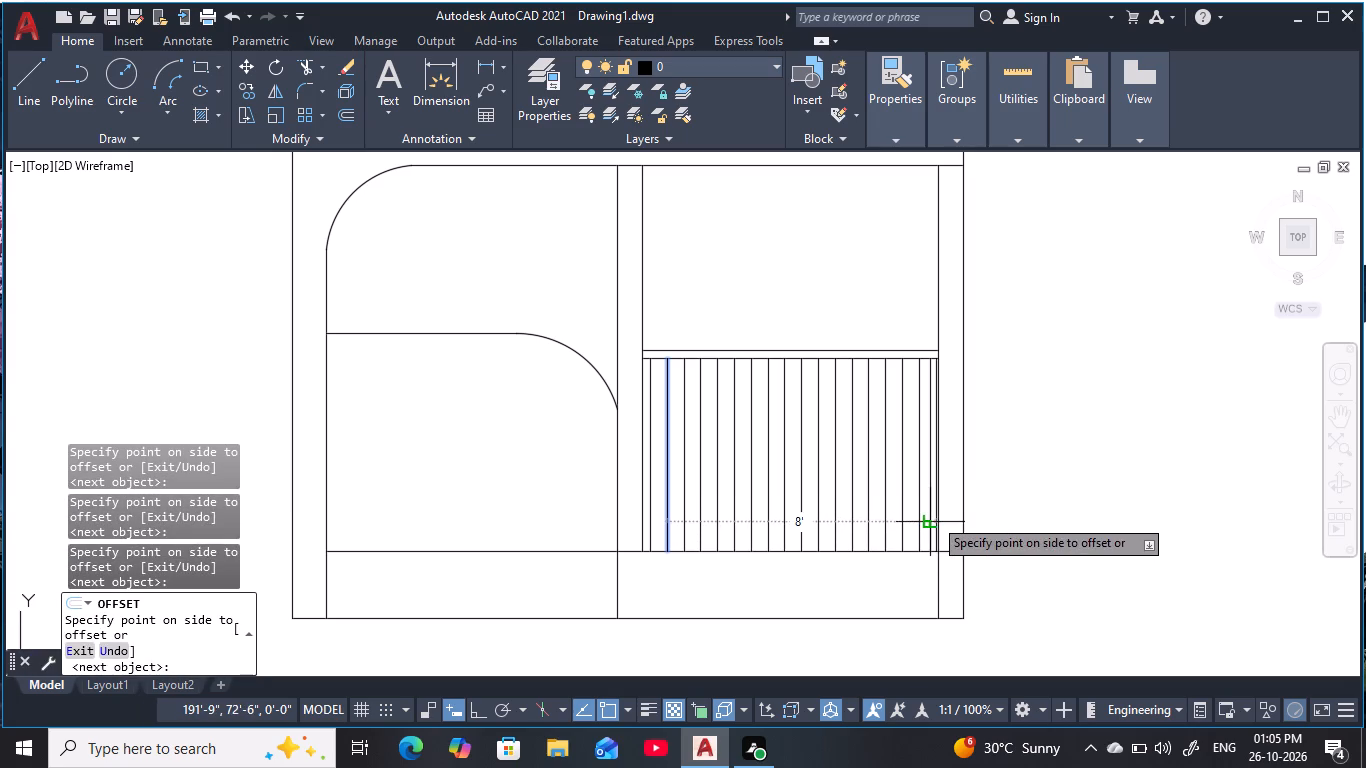
key(Escape)
key(Escape)
key(Escape)
key(Escape)
key(Escape)
key(Escape)
key(Escape)
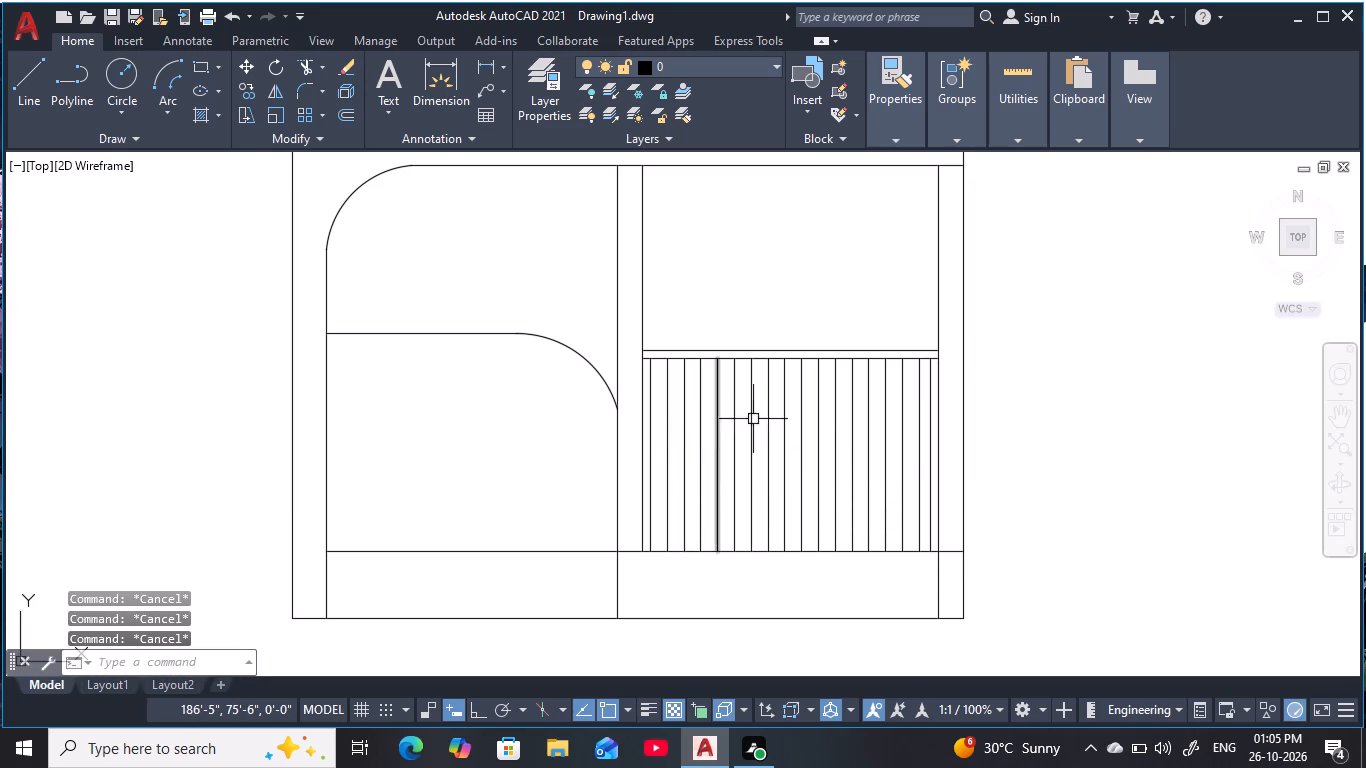
Draw a vertical centre line from the midpoint of the frame's lower head line down to the plinth line.
text(l)
key(space)
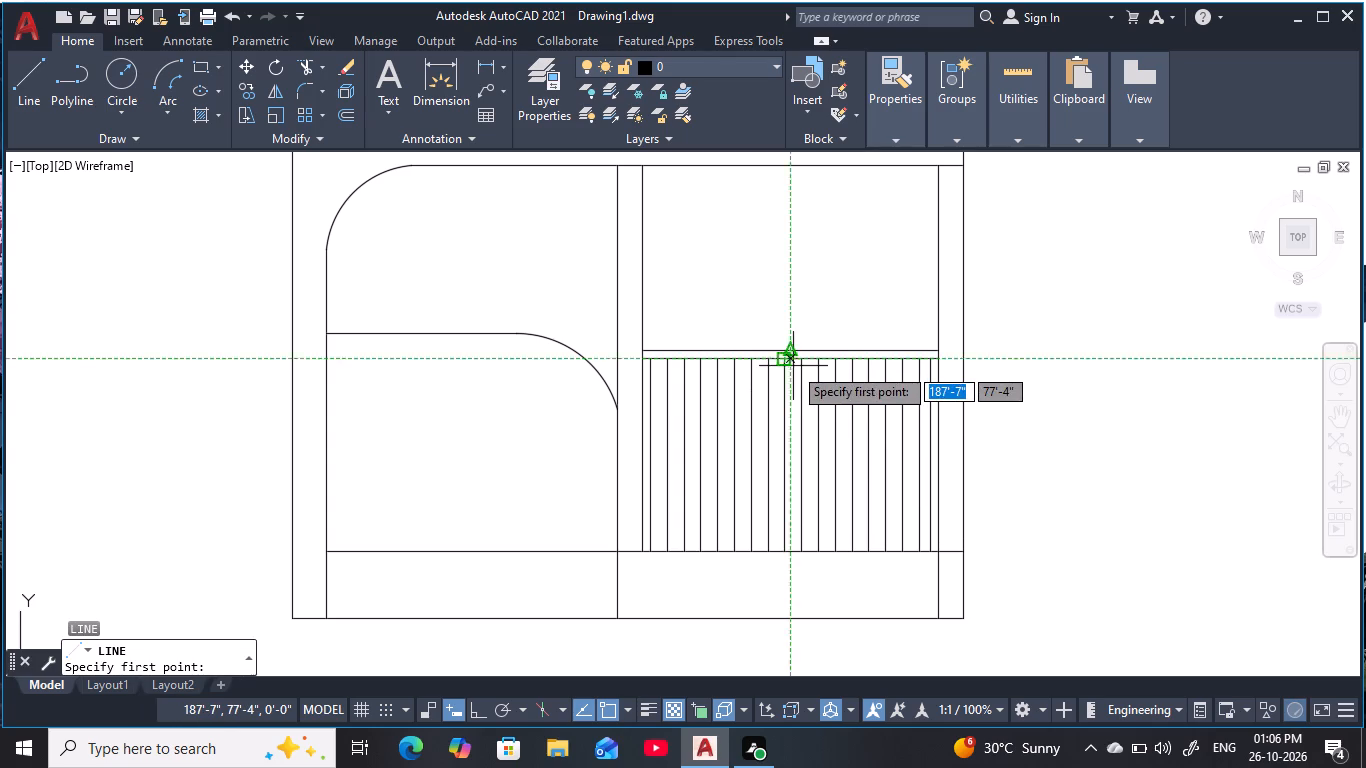
click(790, 364)
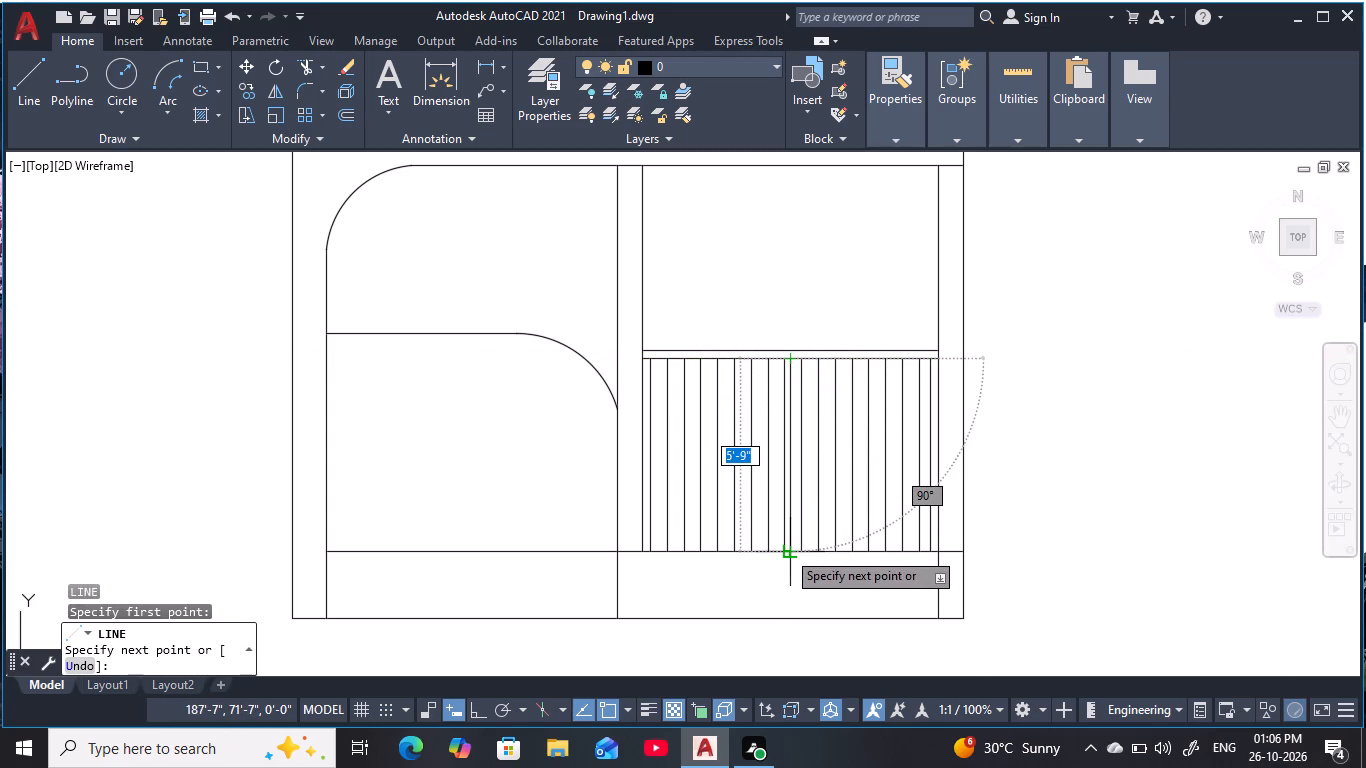
click(786, 550)
key(Escape)
key(Escape)
key(Escape)
key(Escape)
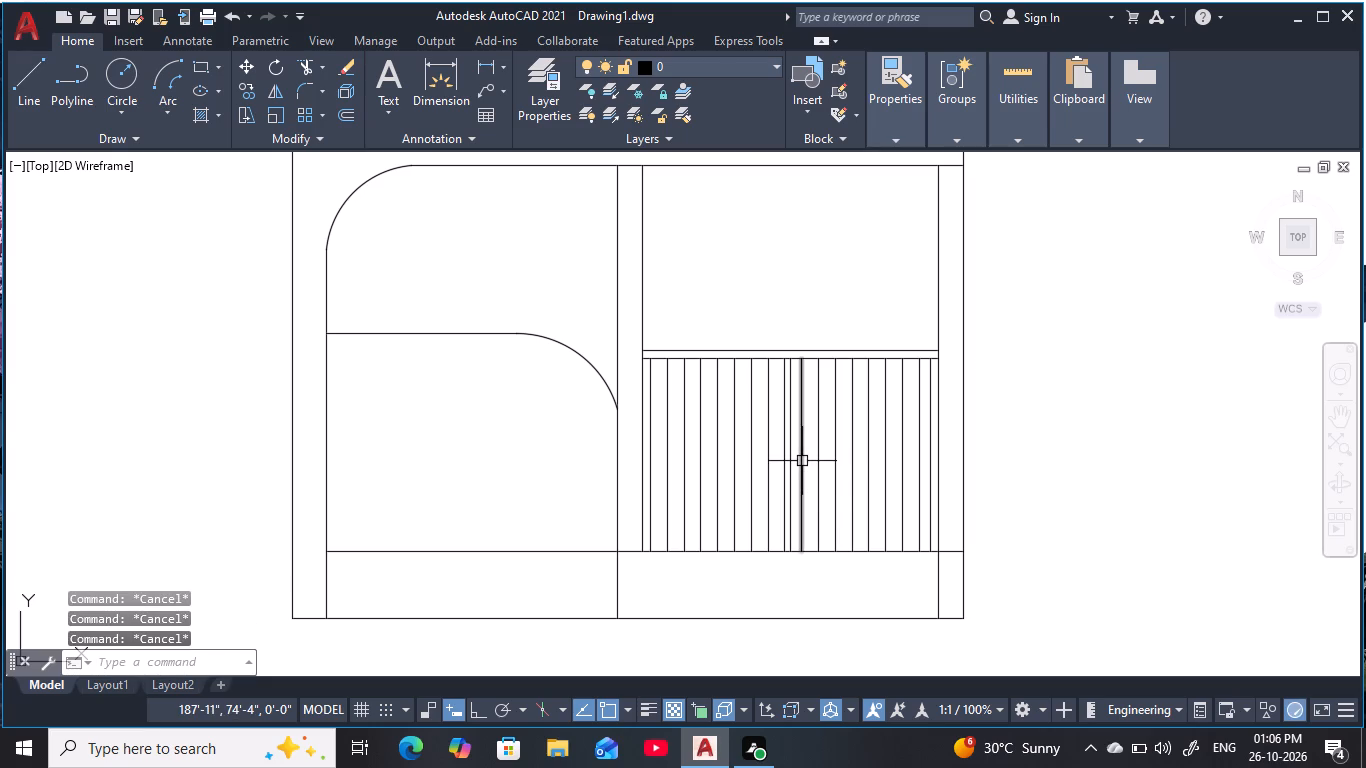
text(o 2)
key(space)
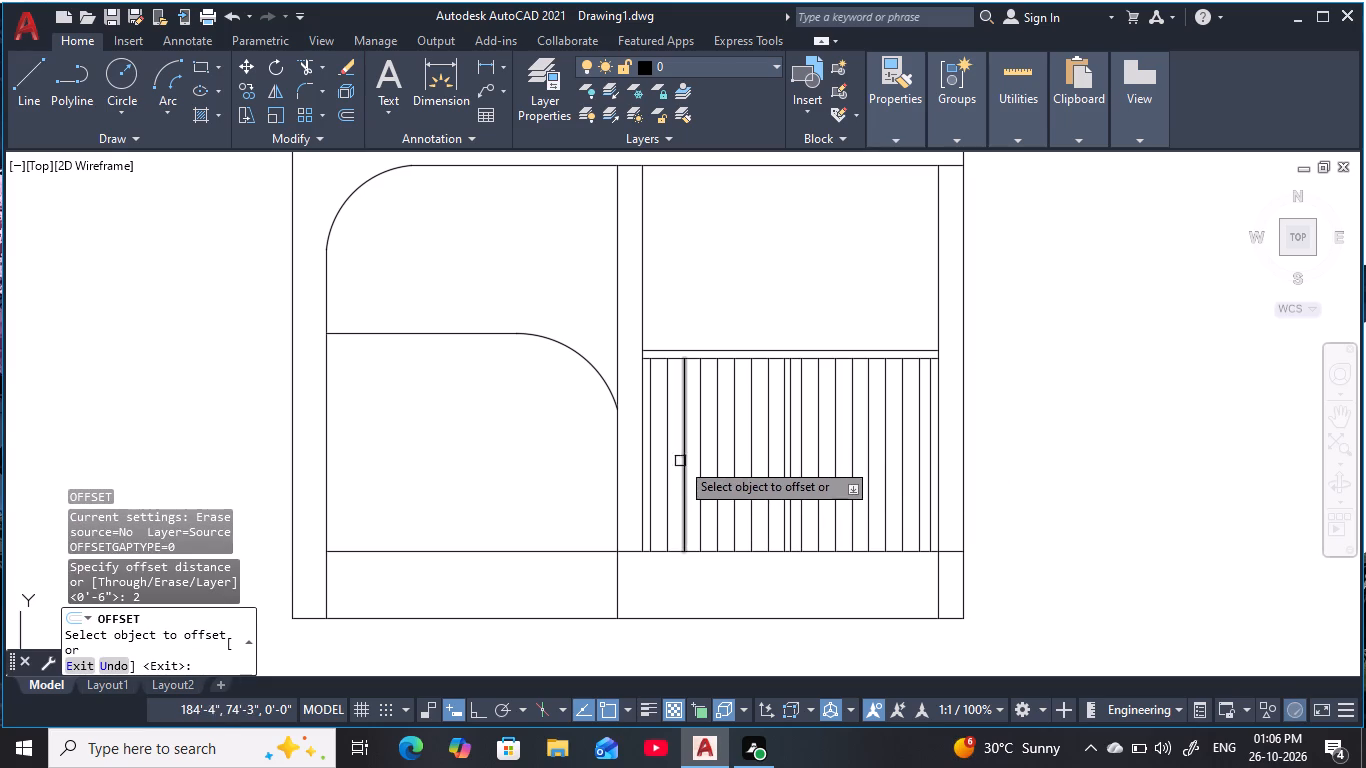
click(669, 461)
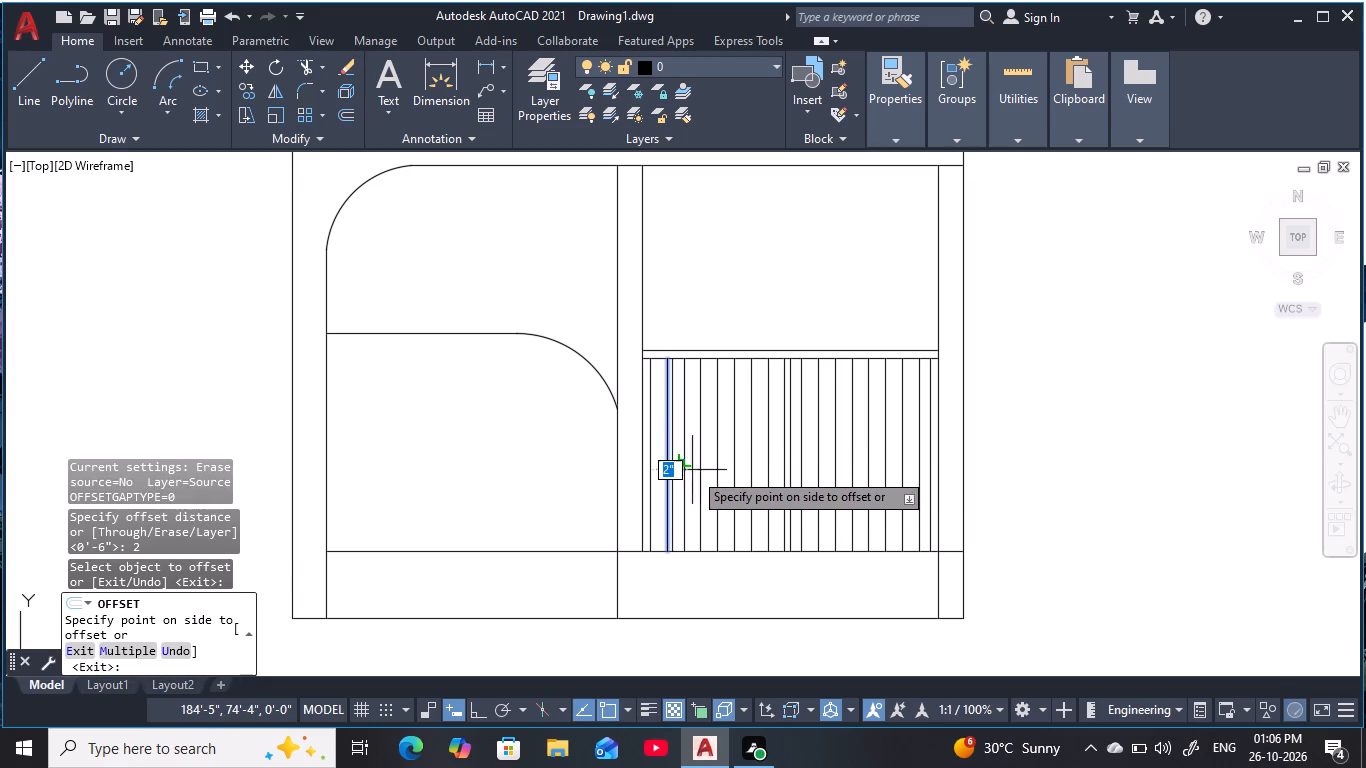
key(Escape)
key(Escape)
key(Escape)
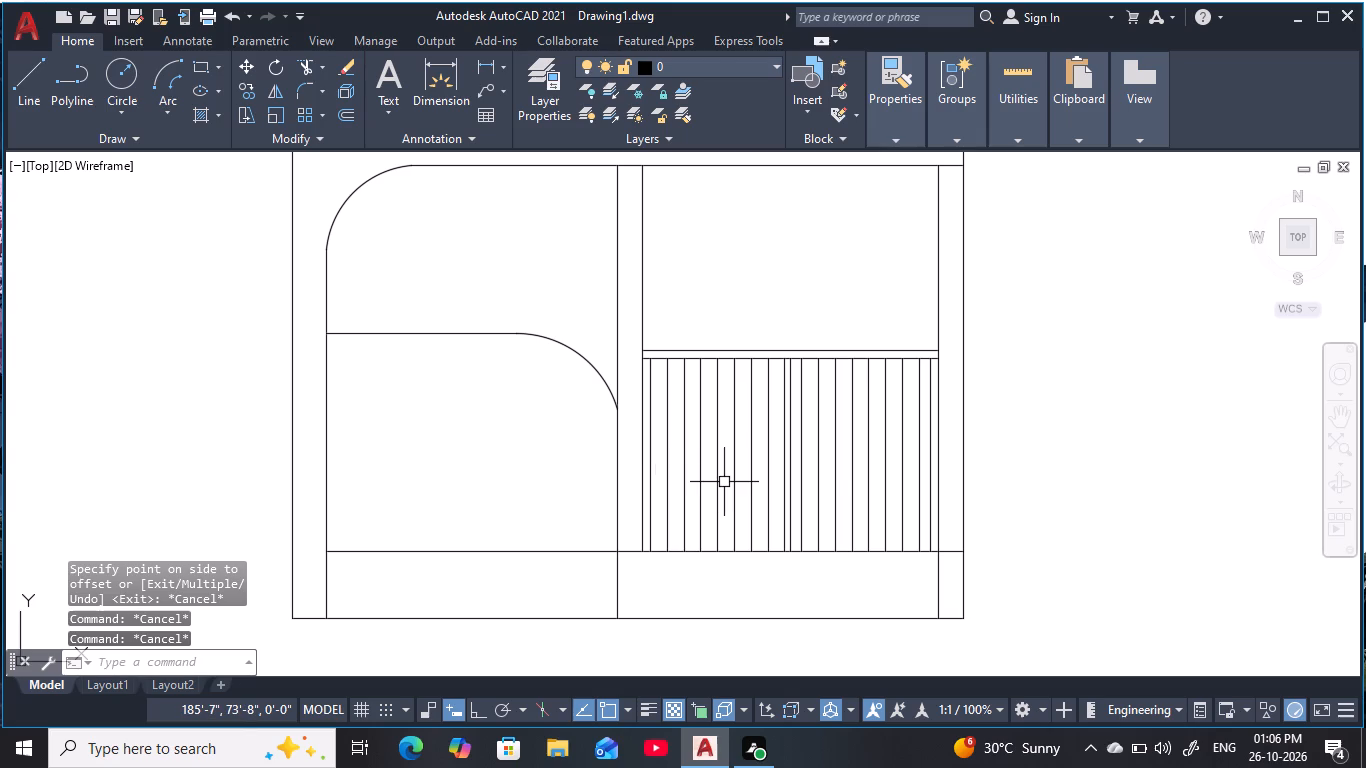
Offset the first vertical line inside the opening's left frame 2" to the right.
text(o 2)
key(space)
click(667, 482)
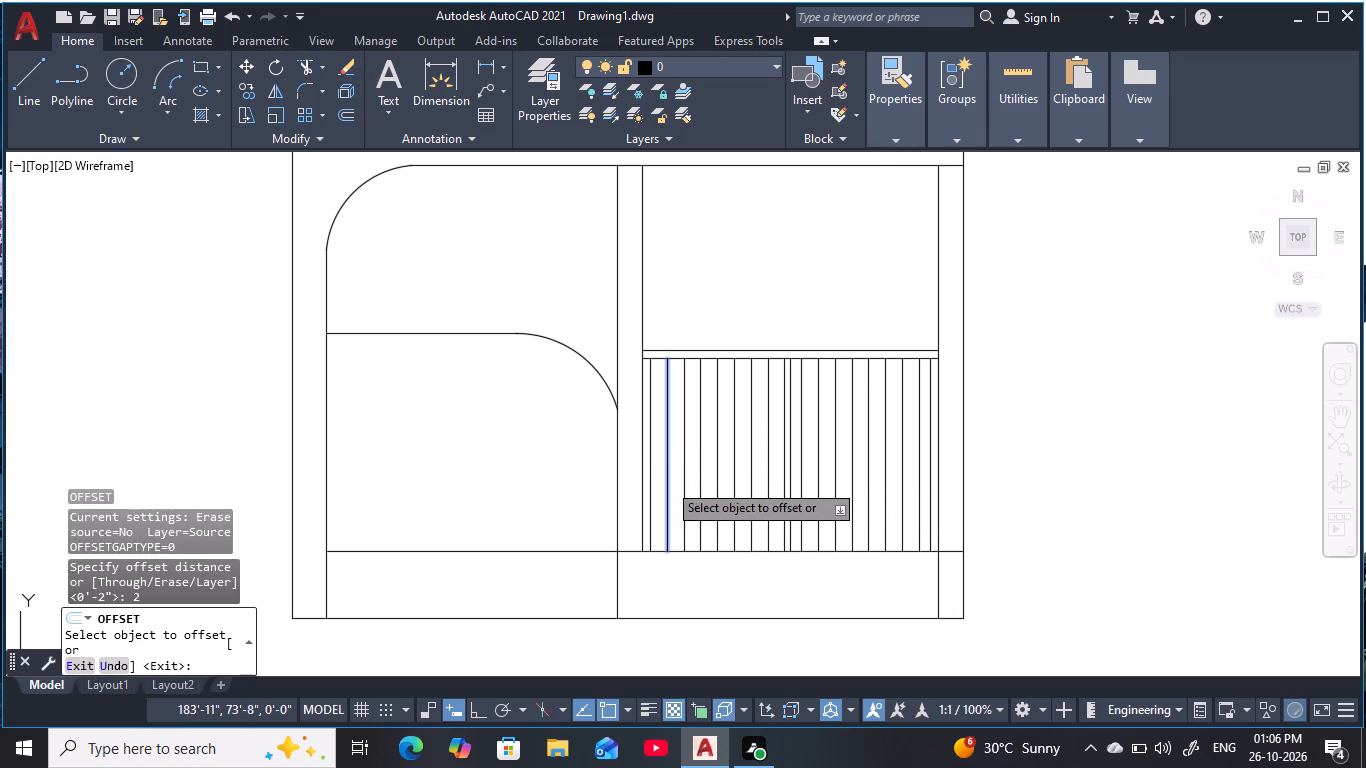
click(707, 499)
key(Escape)
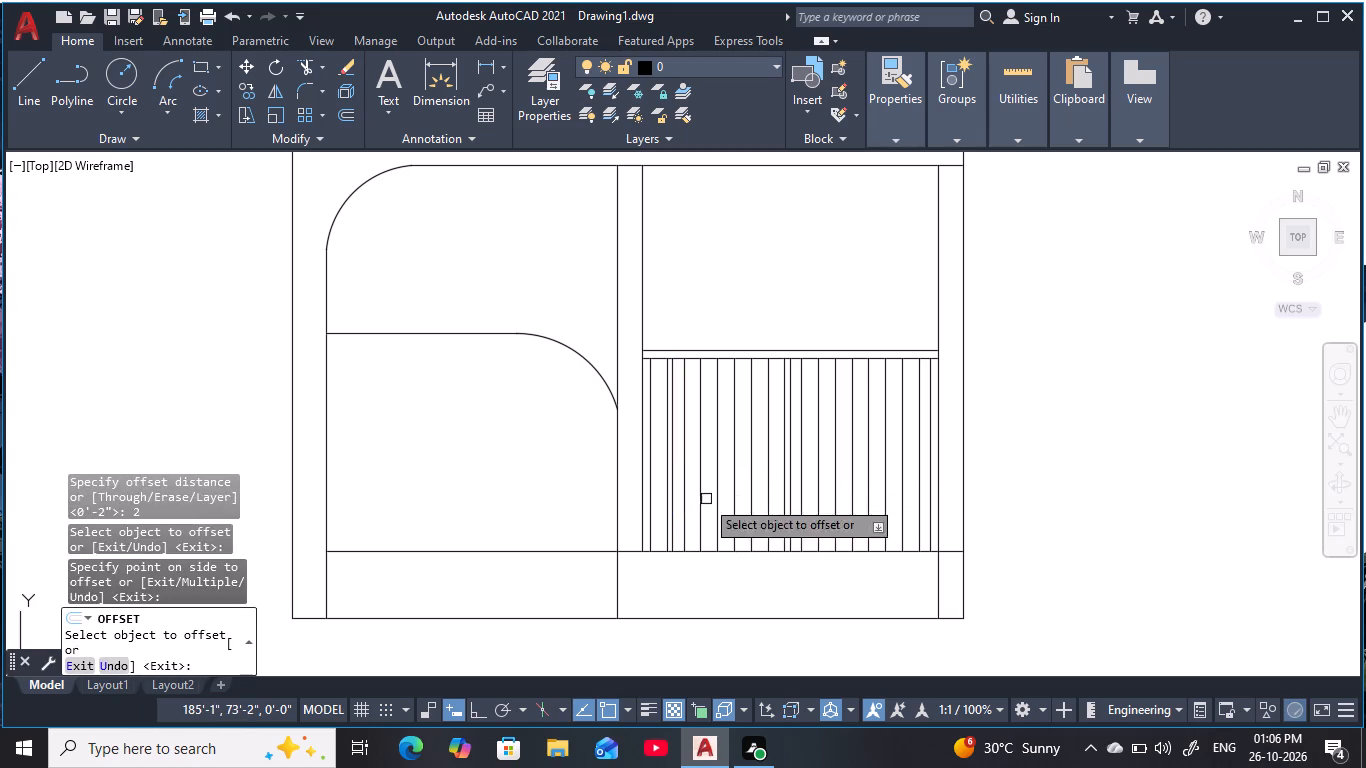
Offset the newly added 2" line repeatedly to the right at 6" spacing until the copies fill the framed opening.
key(Escape)
key(Escape)
key(Escape)
key(Escape)
text(o)
key(space)
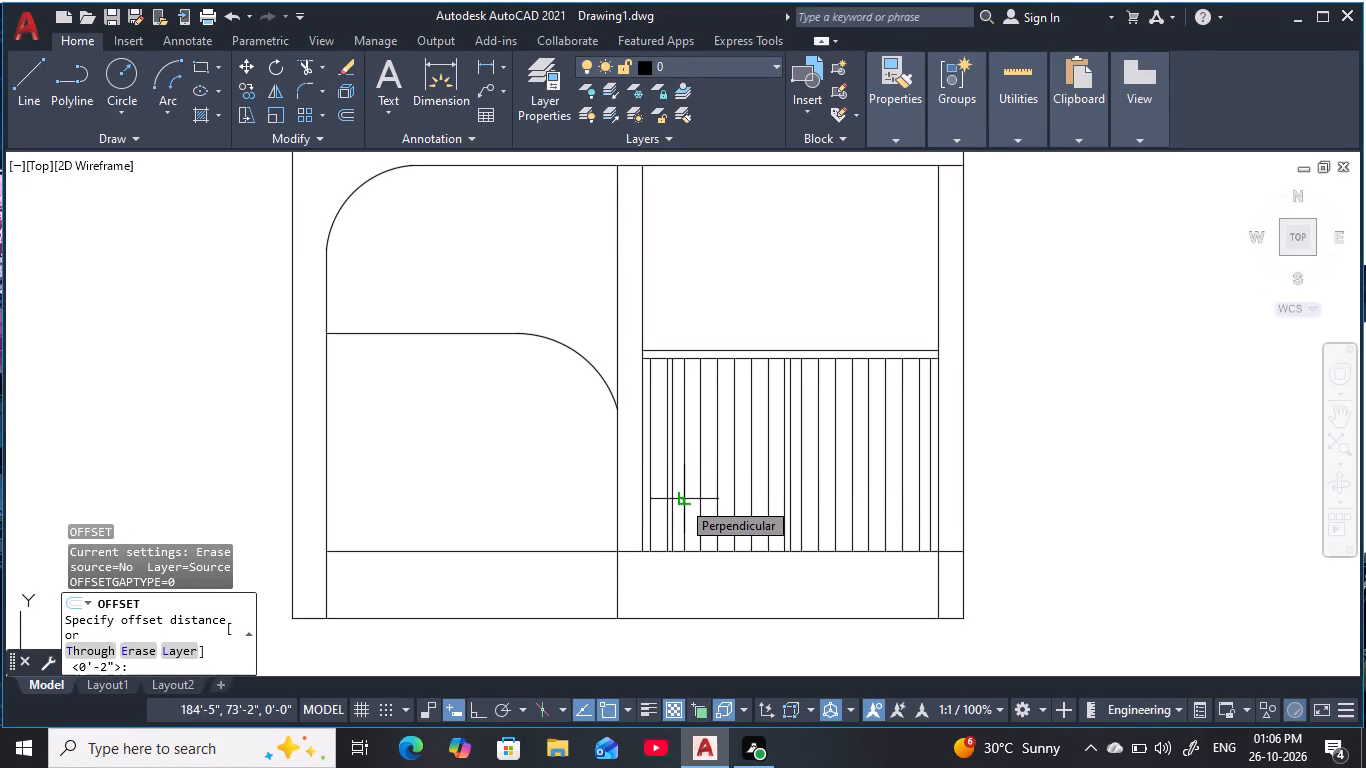
text(6)
key(space)
click(673, 500)
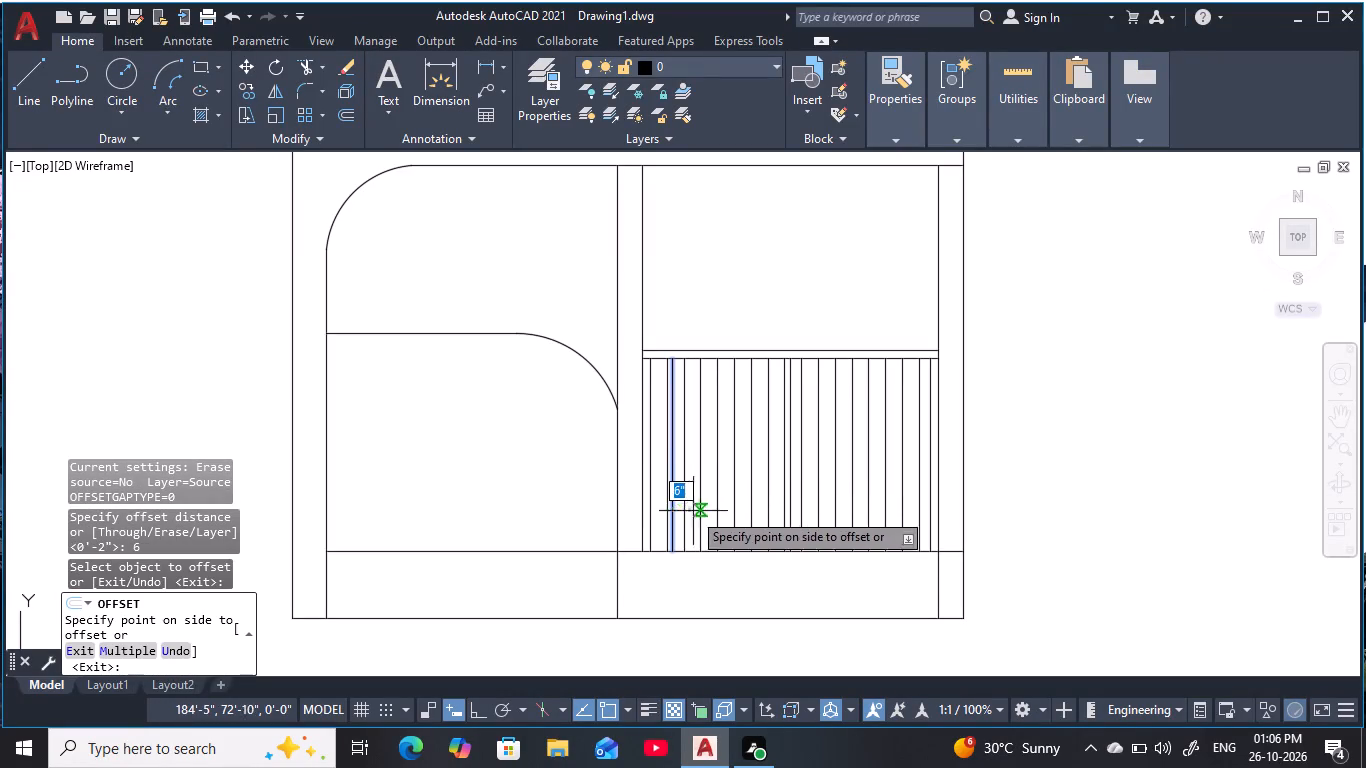
text(m)
key(space)
click(726, 532)
click(757, 523)
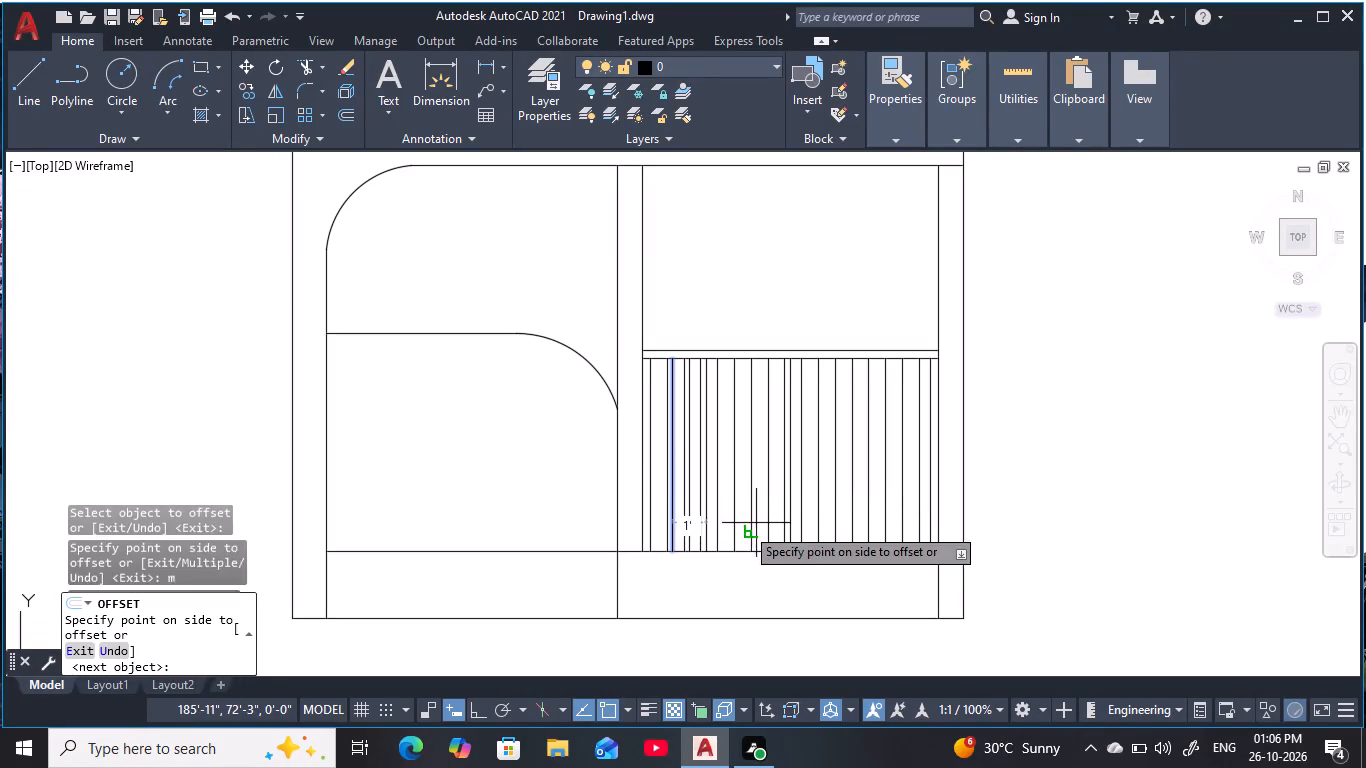
click(767, 520)
double_click(852, 513)
click(859, 517)
click(909, 510)
drag(917, 513, 929, 515)
click(967, 510)
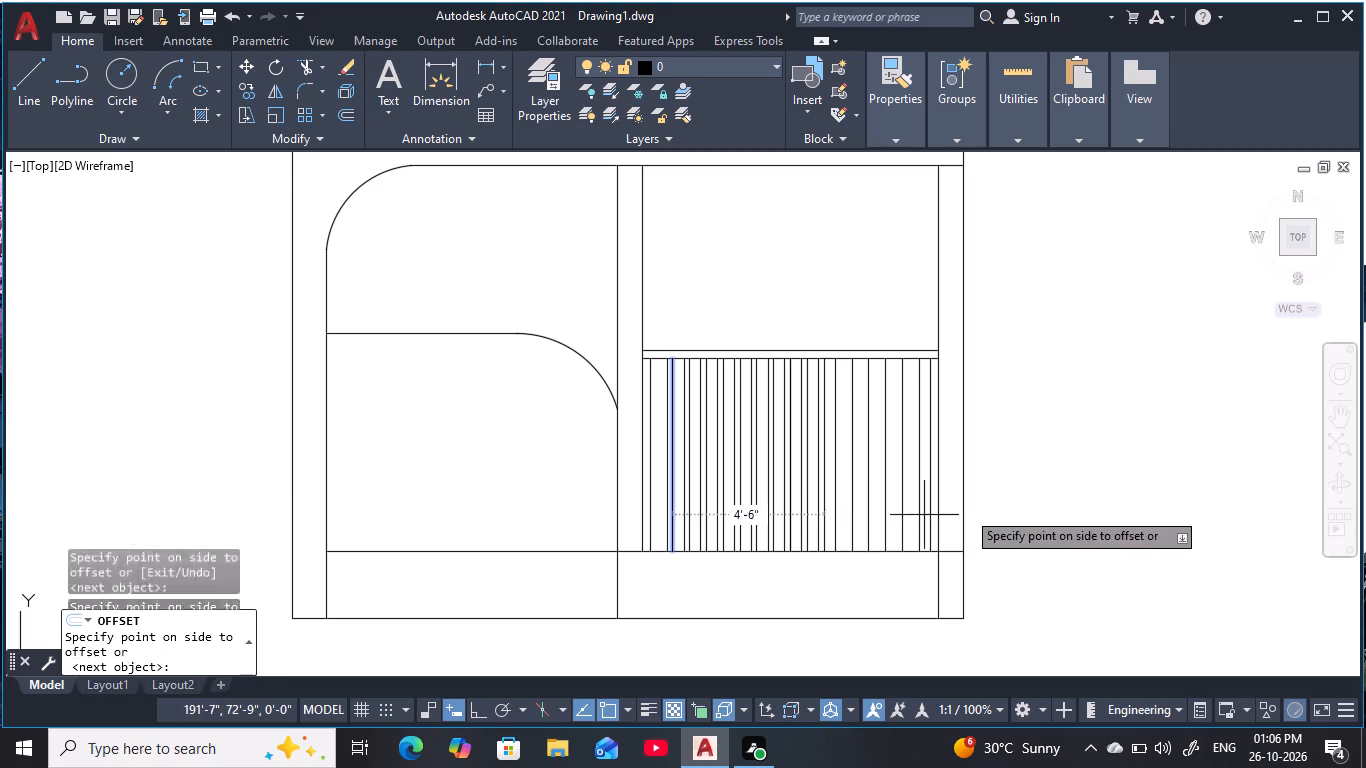
drag(998, 507, 1007, 513)
drag(1024, 506, 1031, 515)
click(1032, 511)
drag(1039, 510, 1048, 523)
double_click(1048, 517)
key(Escape)
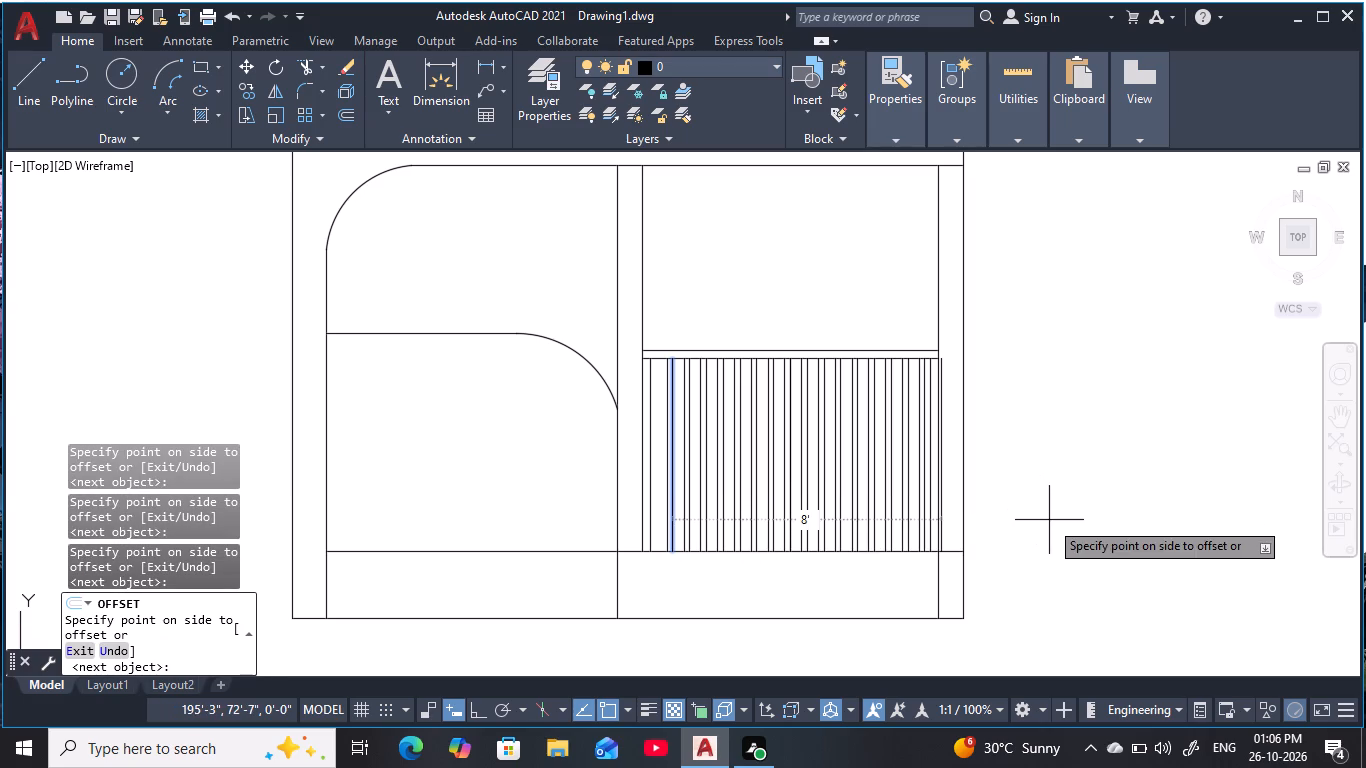
key(Escape)
key(Escape)
key(Escape)
key(Escape)
key(Escape)
key(Escape)
Erase the extra slat line closest to the right inner frame line of the opening.
scroll(872, 467, up, 1)
middle_drag(872, 467, 793, 465)
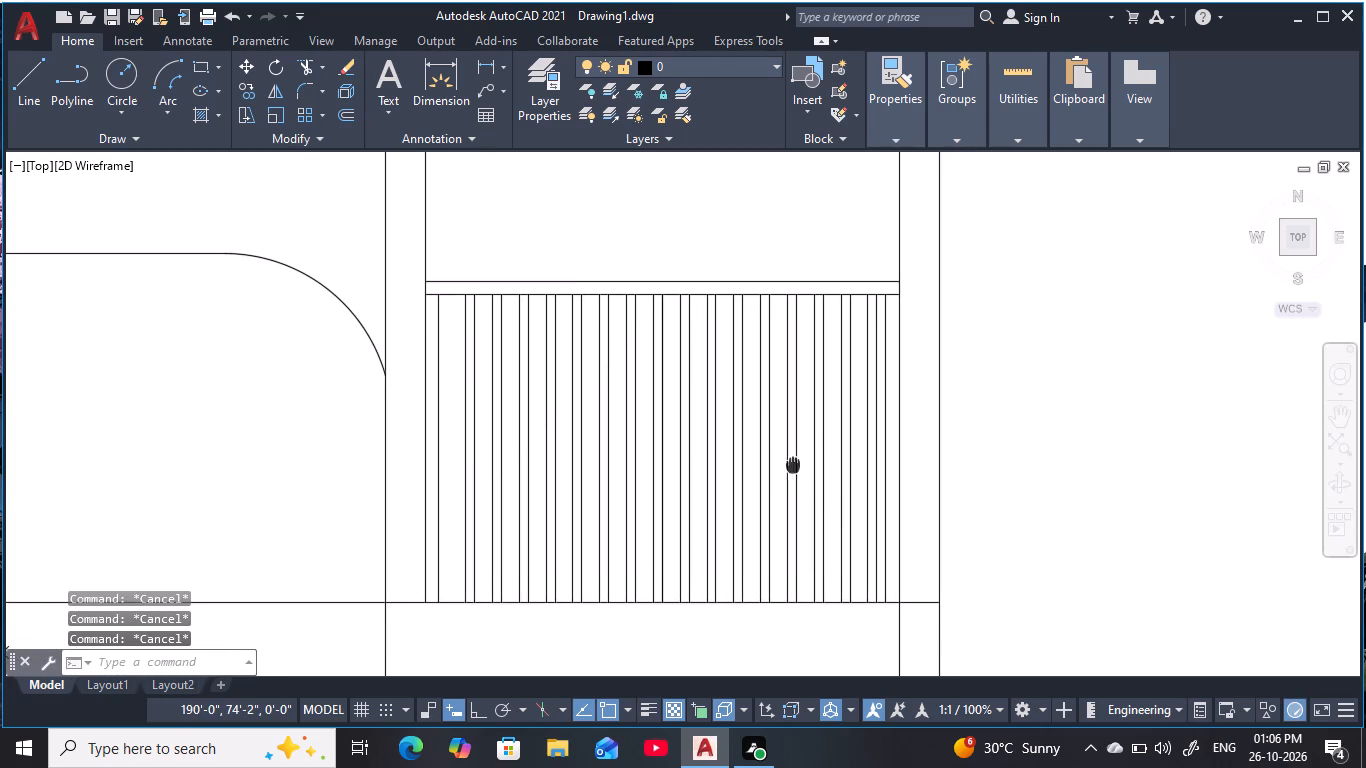
middle_drag(793, 465, 793, 464)
key(Escape)
key(Escape)
click(879, 449)
text(e)
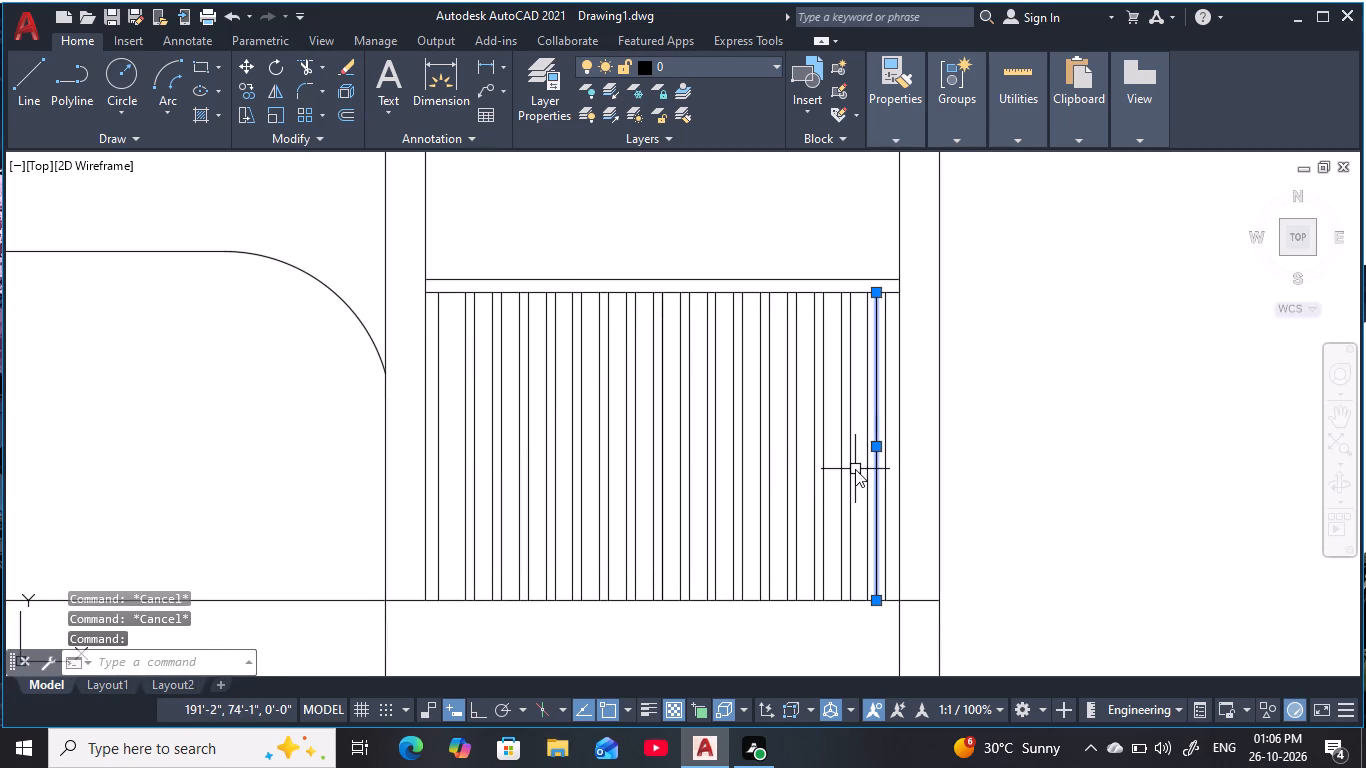
key(space)
key(Escape)
key(Escape)
key(Escape)
Draw a vertical line from the midpoint of the frame's upper head line down to the plinth line.
middle_drag(778, 490, 827, 500)
scroll(811, 498, down, 1)
key(Escape)
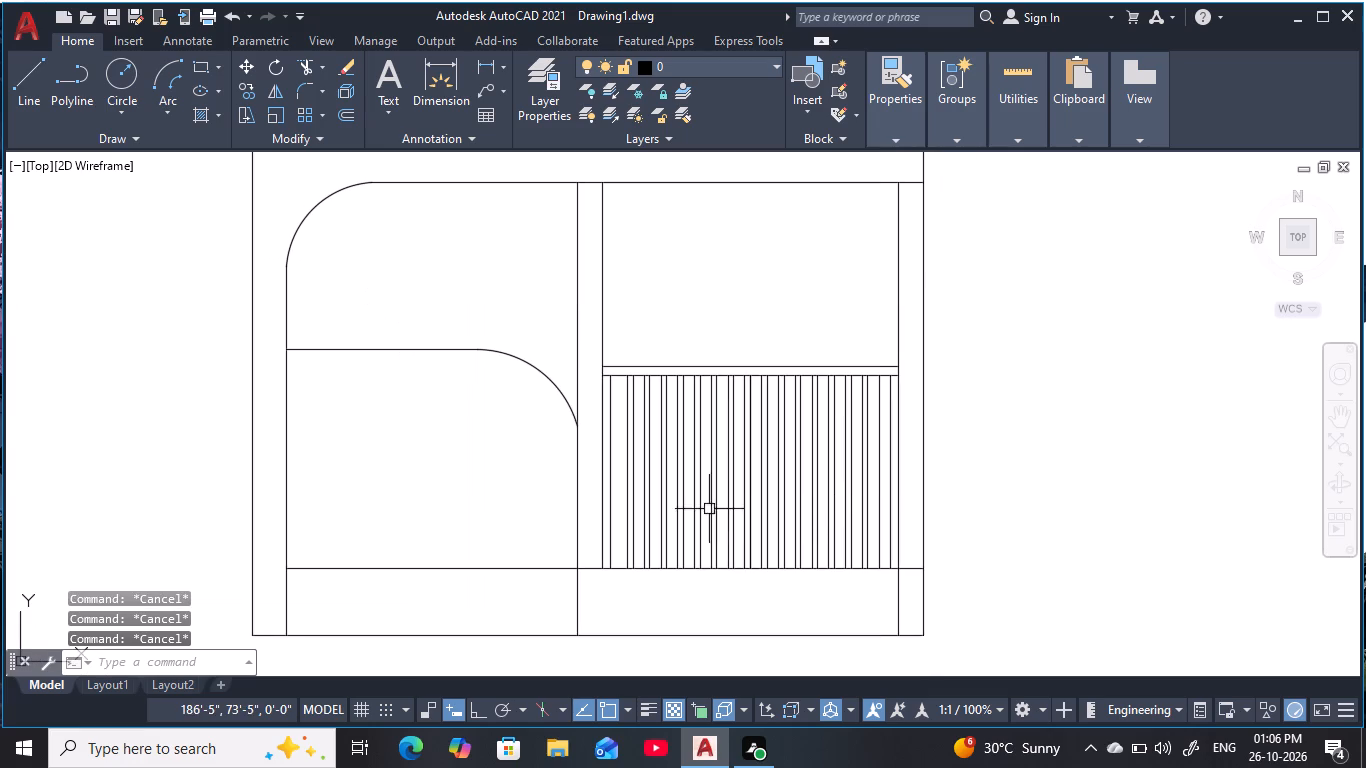
key(Escape)
key(Escape)
middle_drag(789, 515, 791, 505)
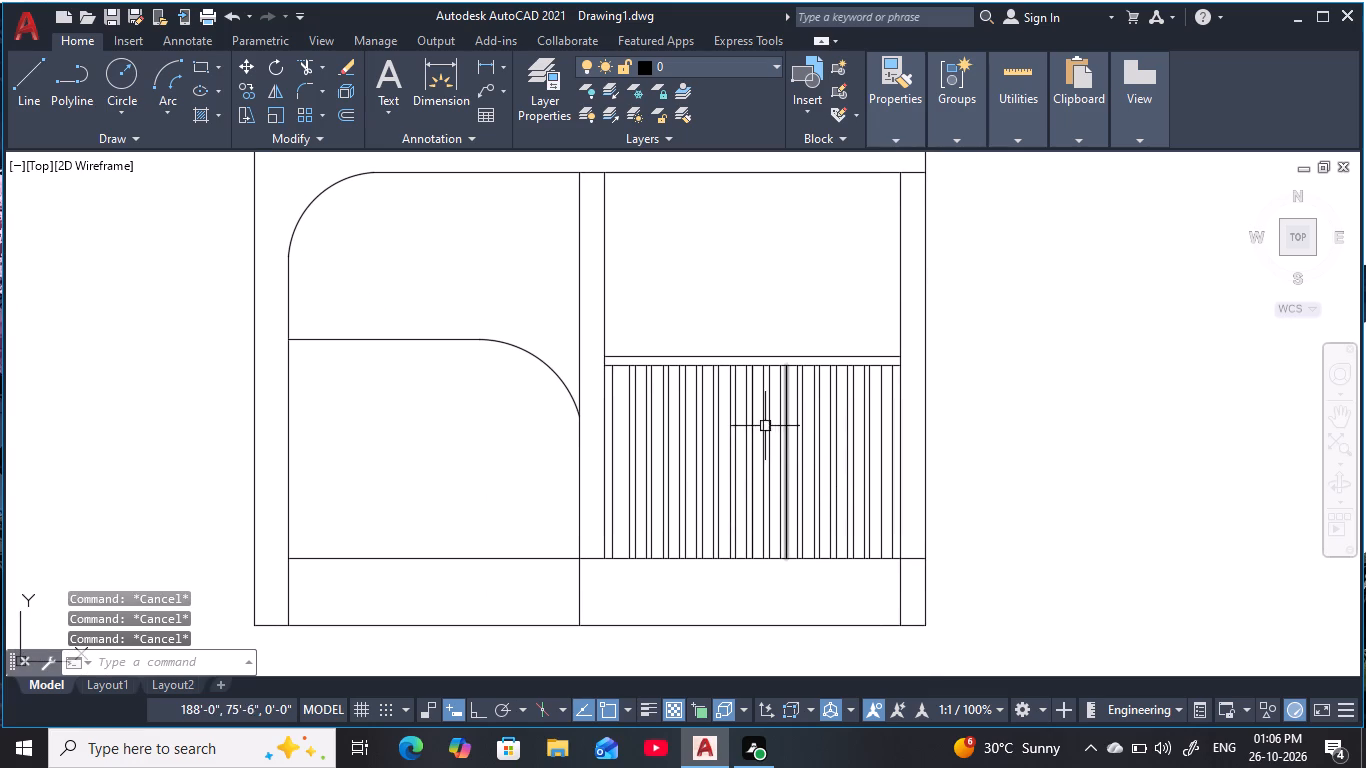
key(l)
key(space)
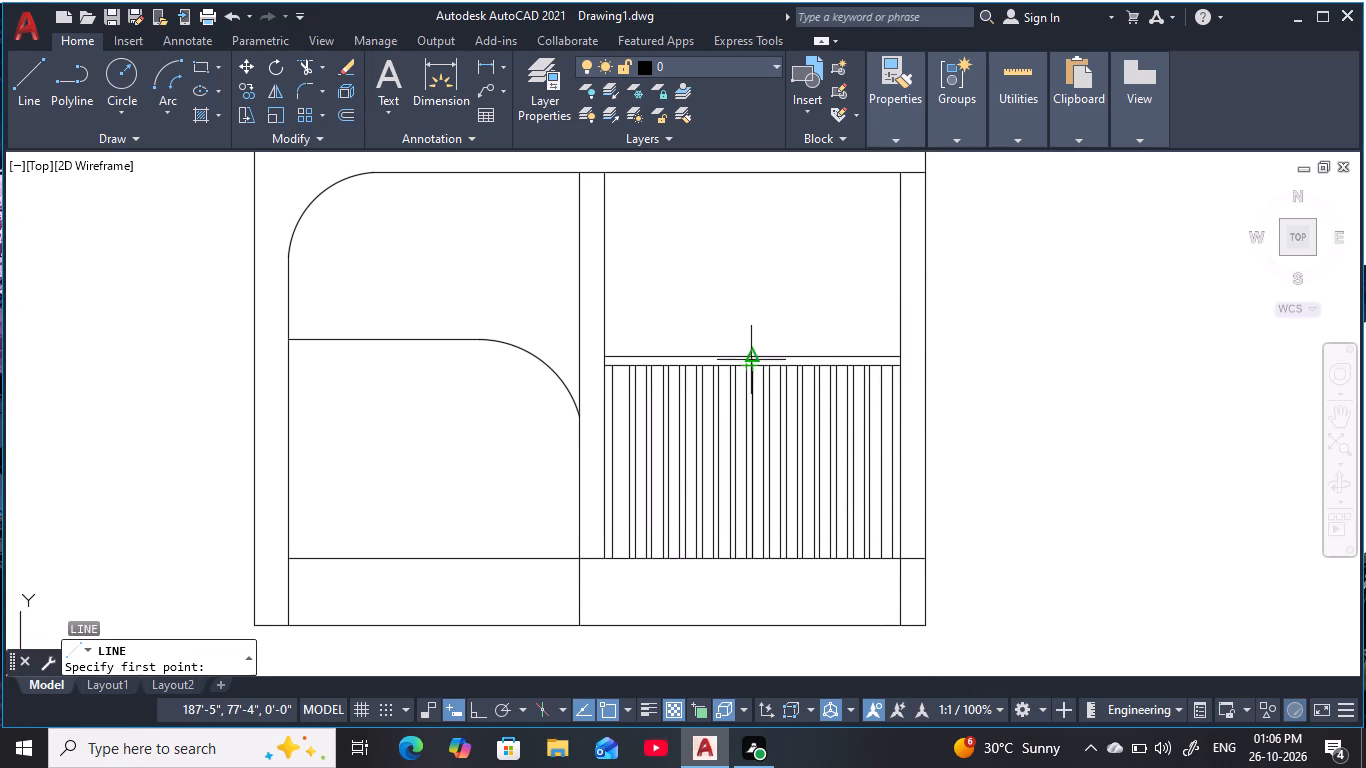
click(752, 358)
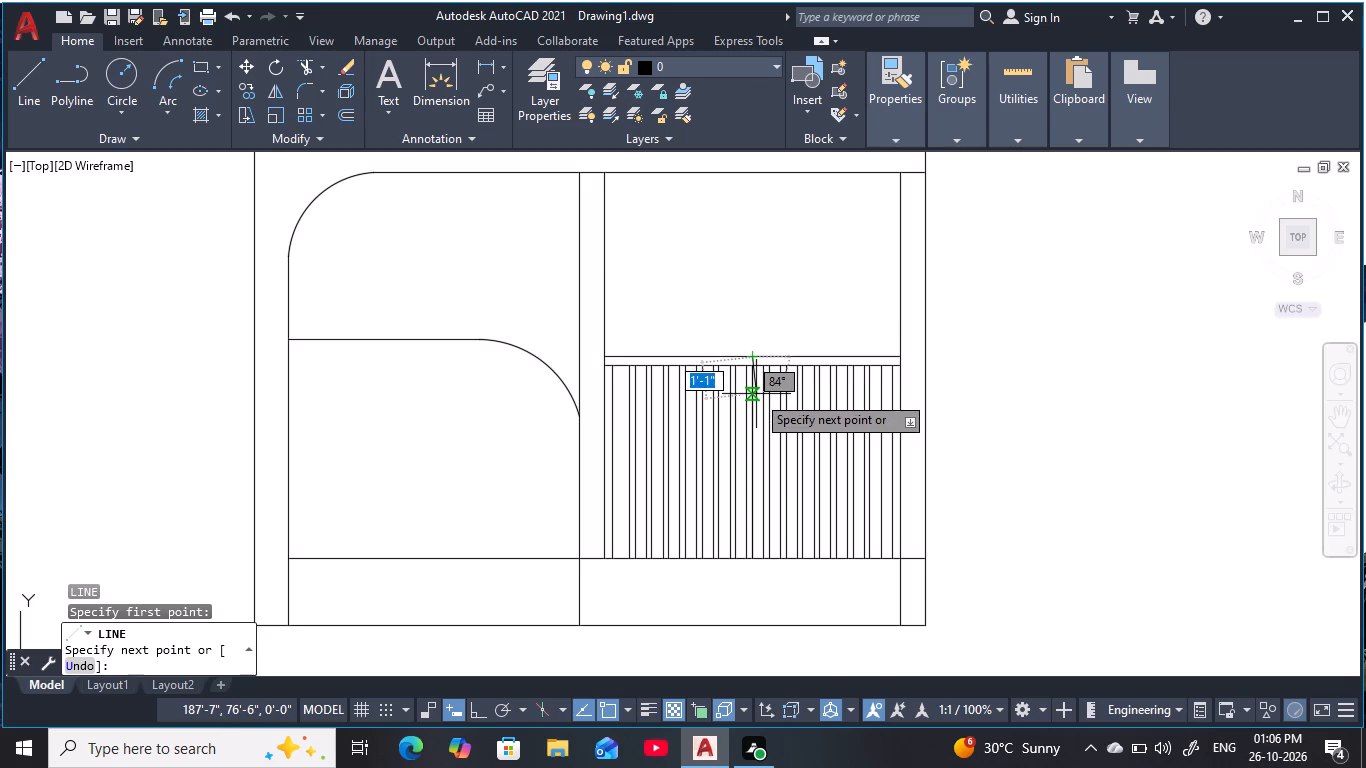
click(754, 562)
key(Escape)
key(Escape)
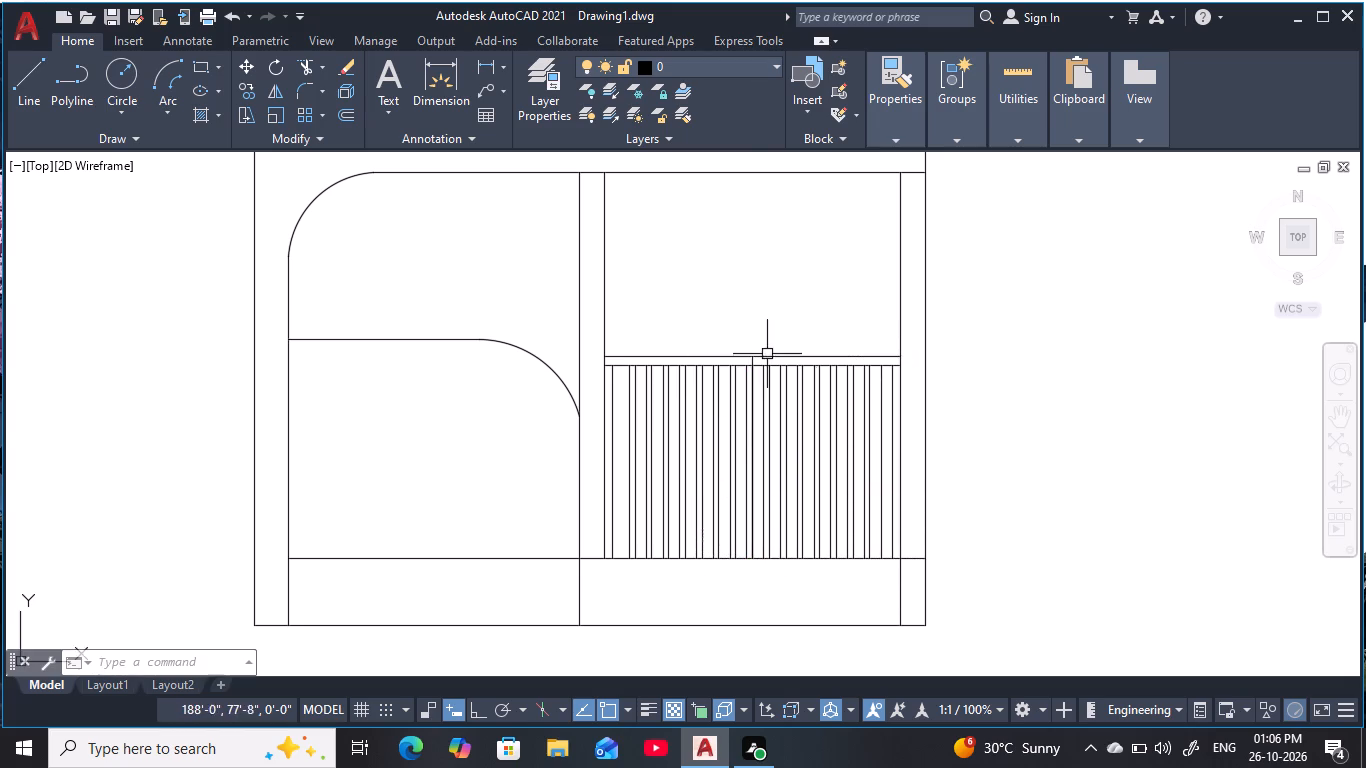
key(Escape)
key(Escape)
key(Escape)
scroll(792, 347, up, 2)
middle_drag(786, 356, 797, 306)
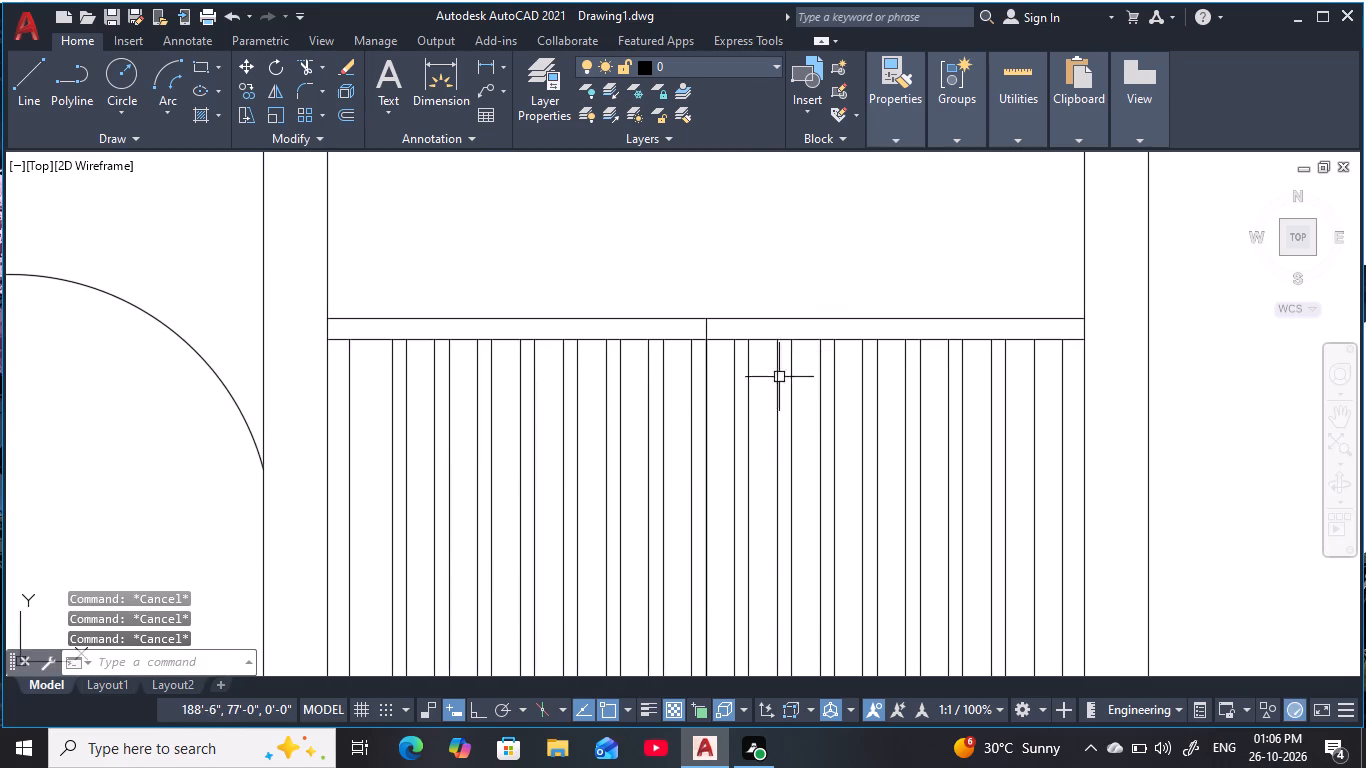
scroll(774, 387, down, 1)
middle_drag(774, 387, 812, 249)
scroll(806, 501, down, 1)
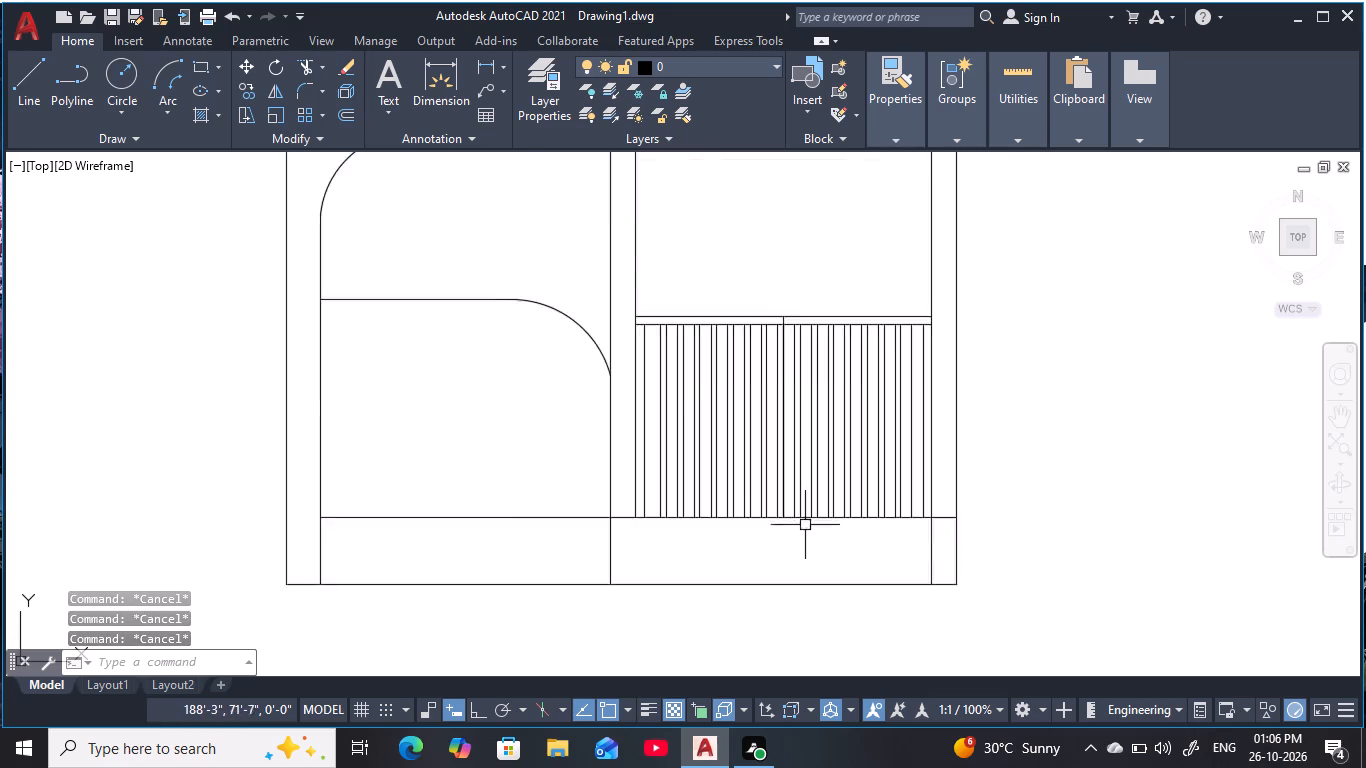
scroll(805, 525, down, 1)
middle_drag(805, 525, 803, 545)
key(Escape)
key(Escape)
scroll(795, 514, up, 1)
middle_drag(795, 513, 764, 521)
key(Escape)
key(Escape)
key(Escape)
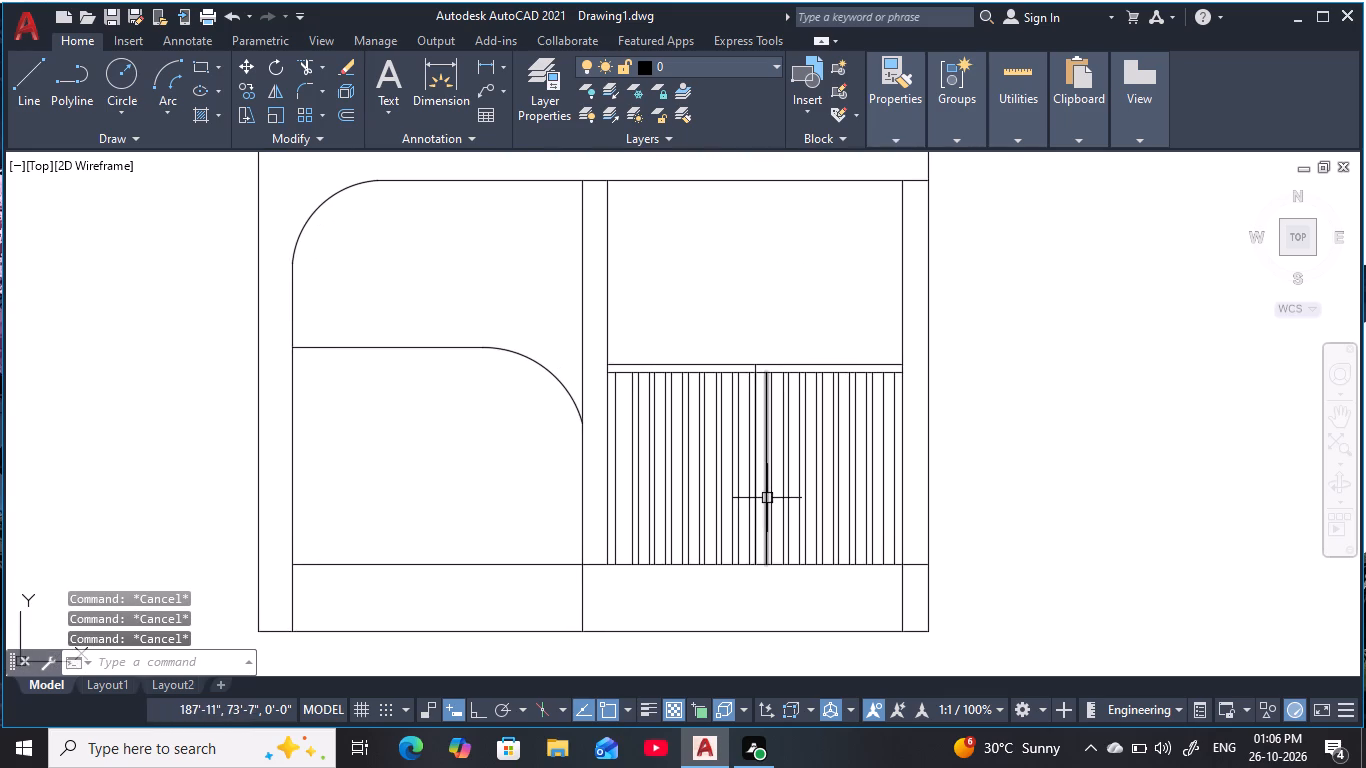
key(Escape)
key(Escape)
Erase the slat lines immediately on either side of the opening's centre line.
scroll(768, 477, up, 1)
middle_drag(768, 477, 749, 469)
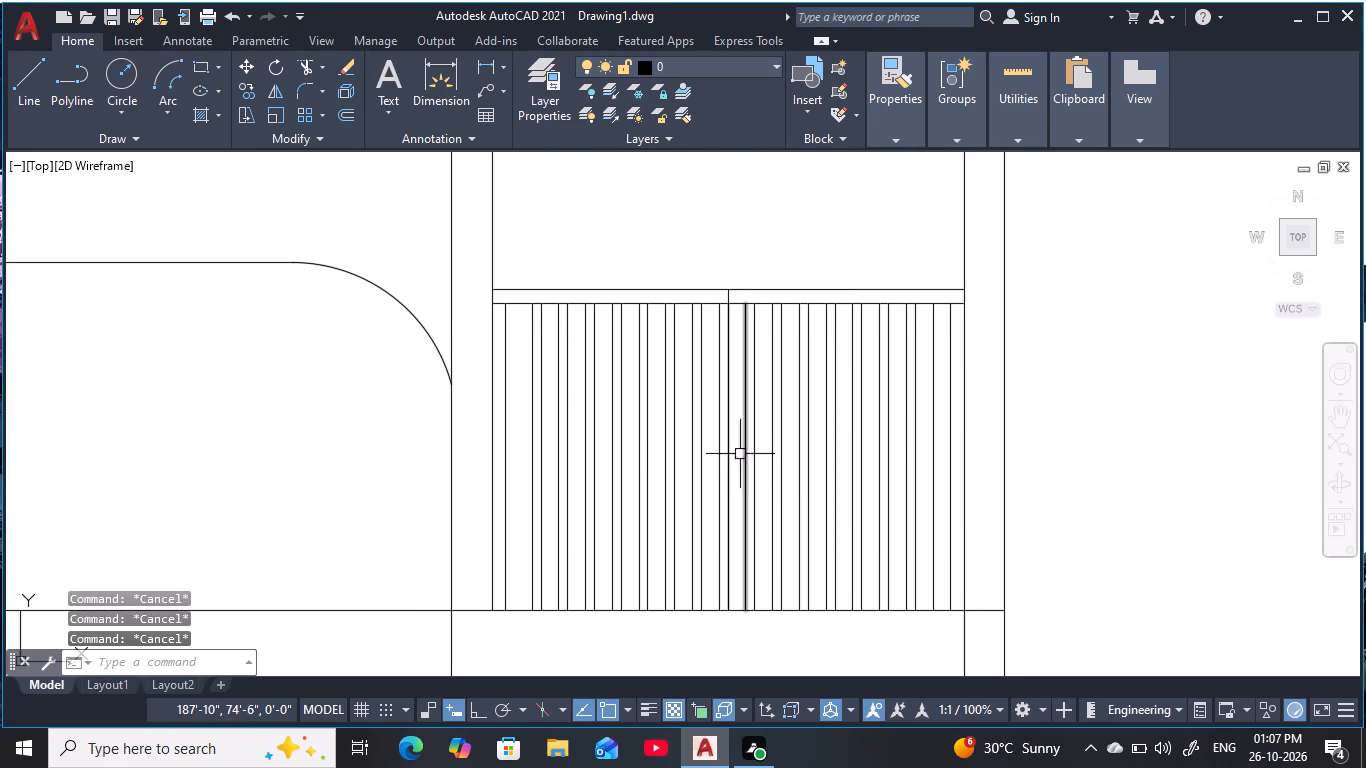
key(Escape)
click(718, 421)
text(e)
key(space)
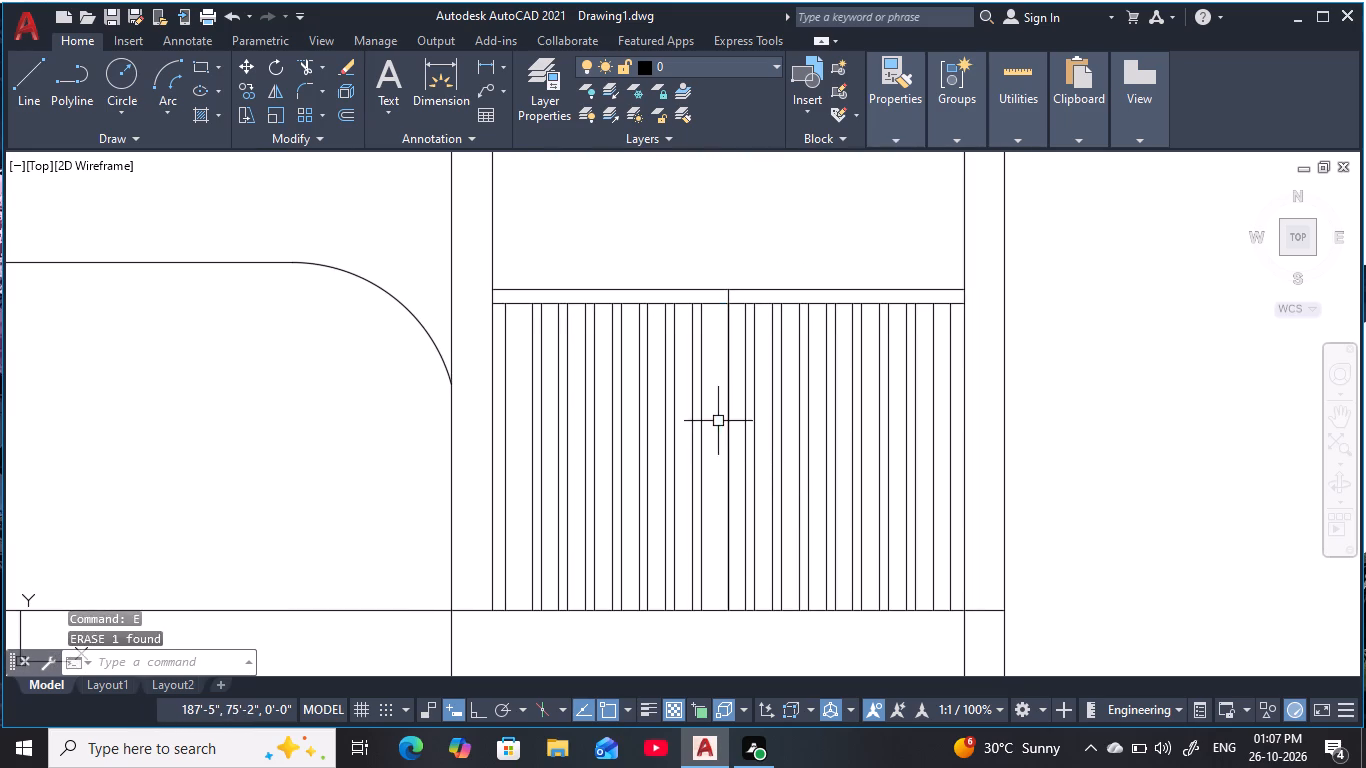
key(Escape)
key(Escape)
key(Escape)
click(746, 447)
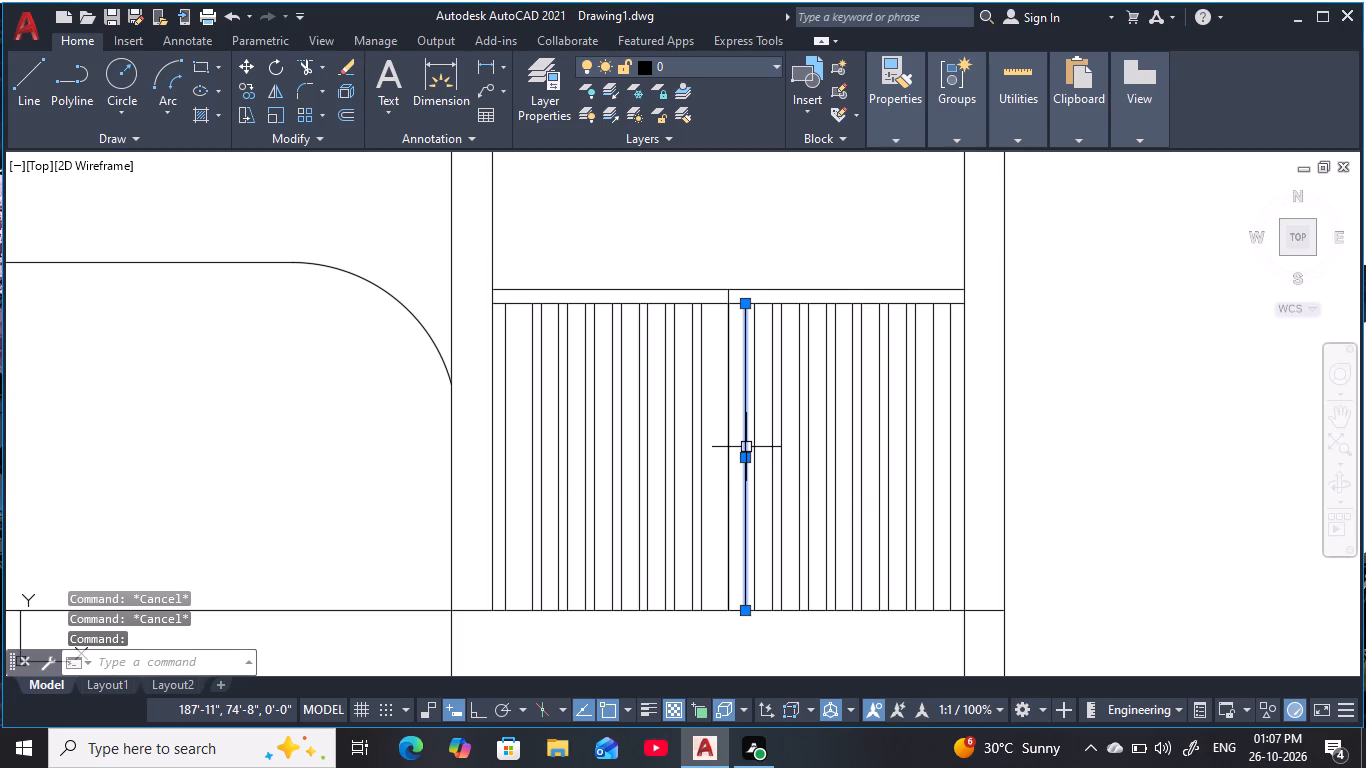
text(e)
key(space)
key(Escape)
key(Escape)
key(Escape)
key(Escape)
key(Escape)
key(Escape)
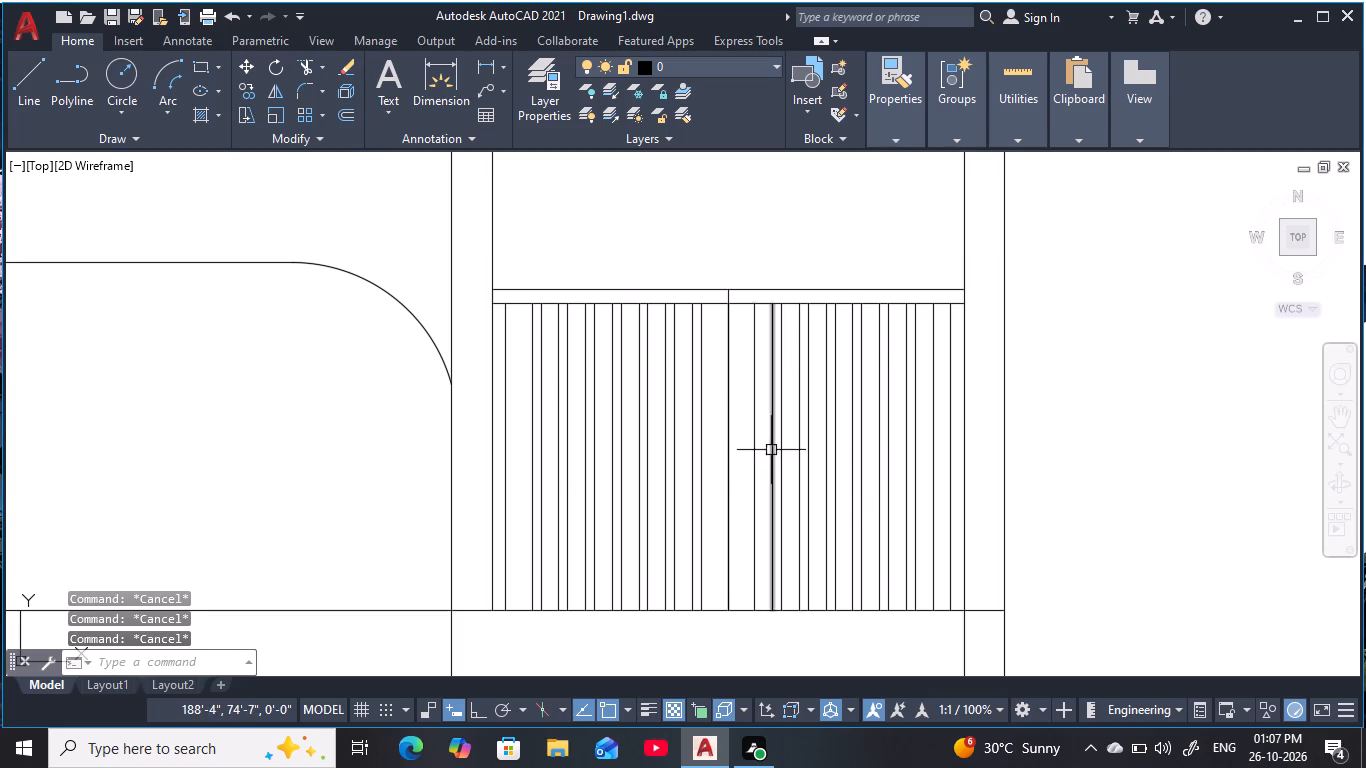
Draw a circle centred on the midpoint of the opening's centre line, with its radius reaching the adjacent slat line.
scroll(771, 451, down, 1)
middle_drag(773, 454, 779, 464)
key(Escape)
text(c)
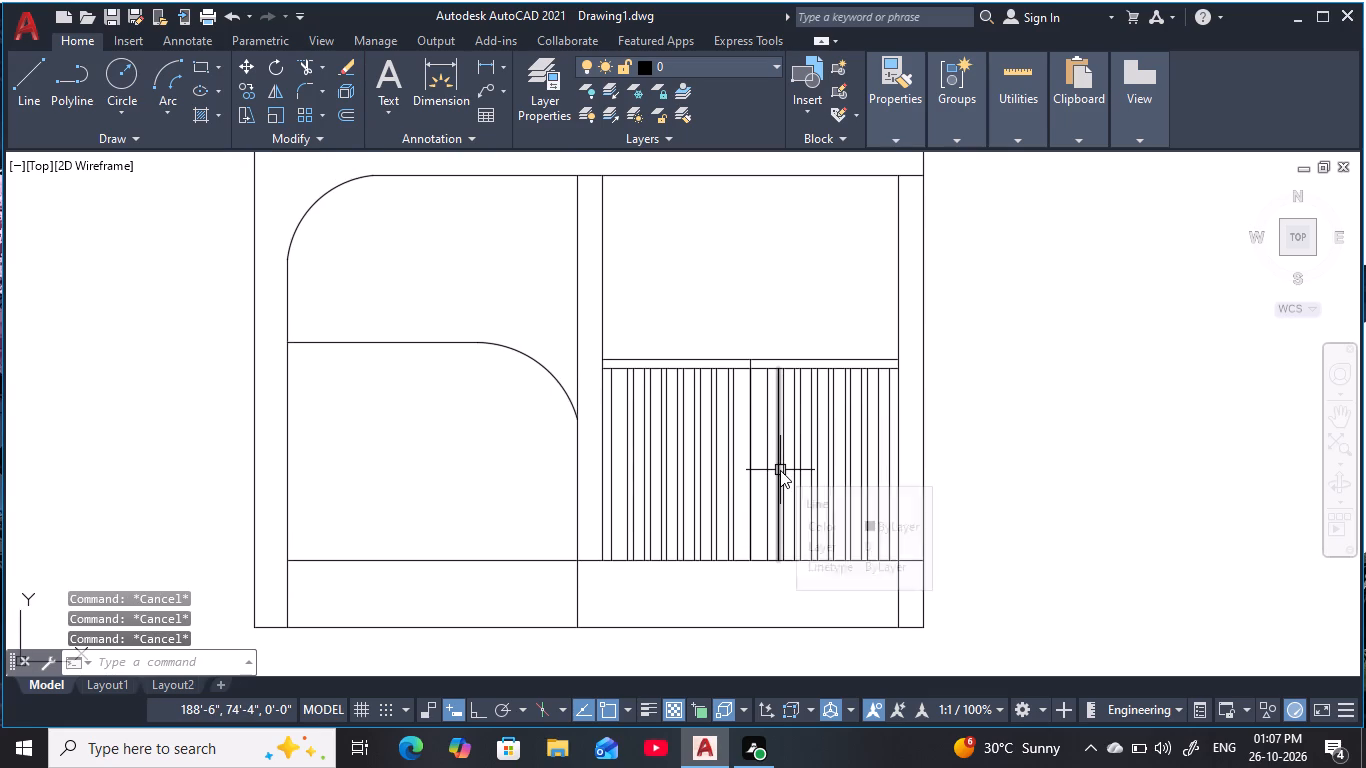
key(space)
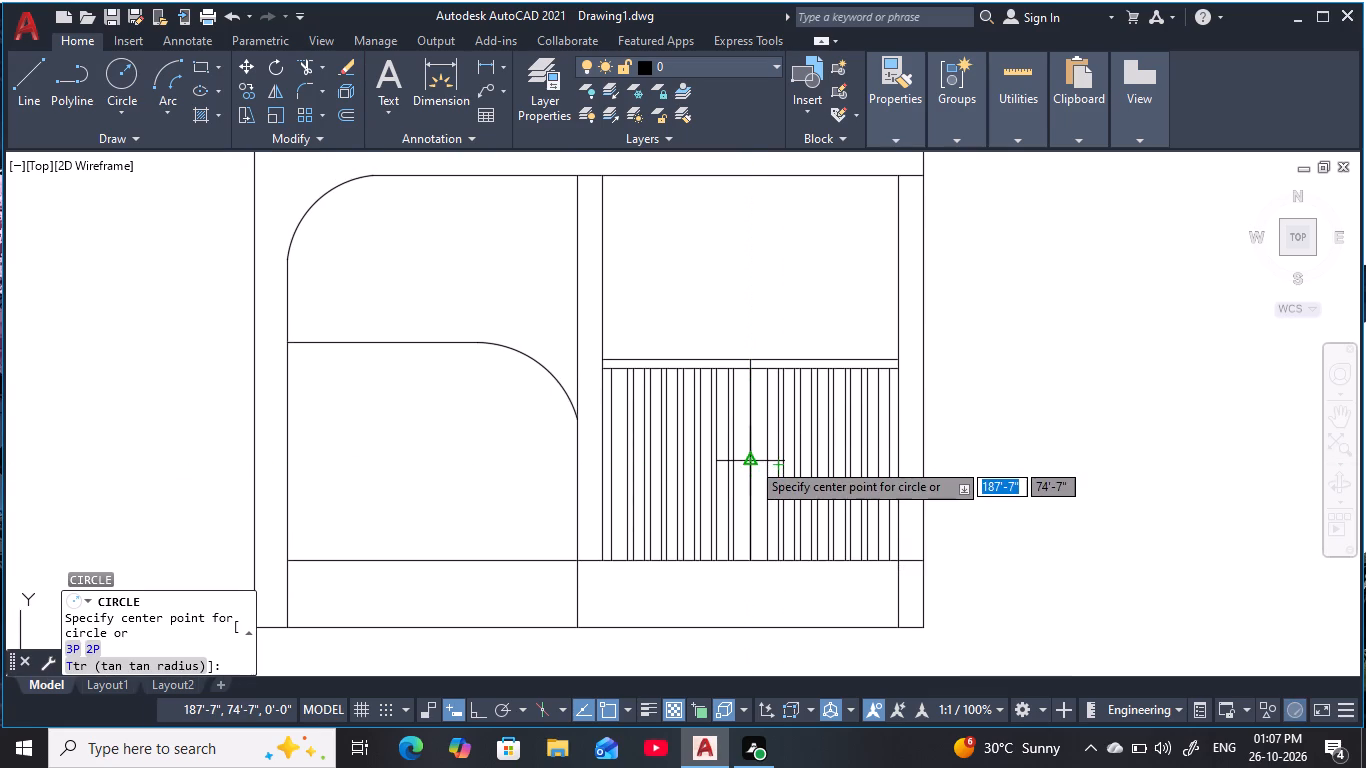
click(751, 462)
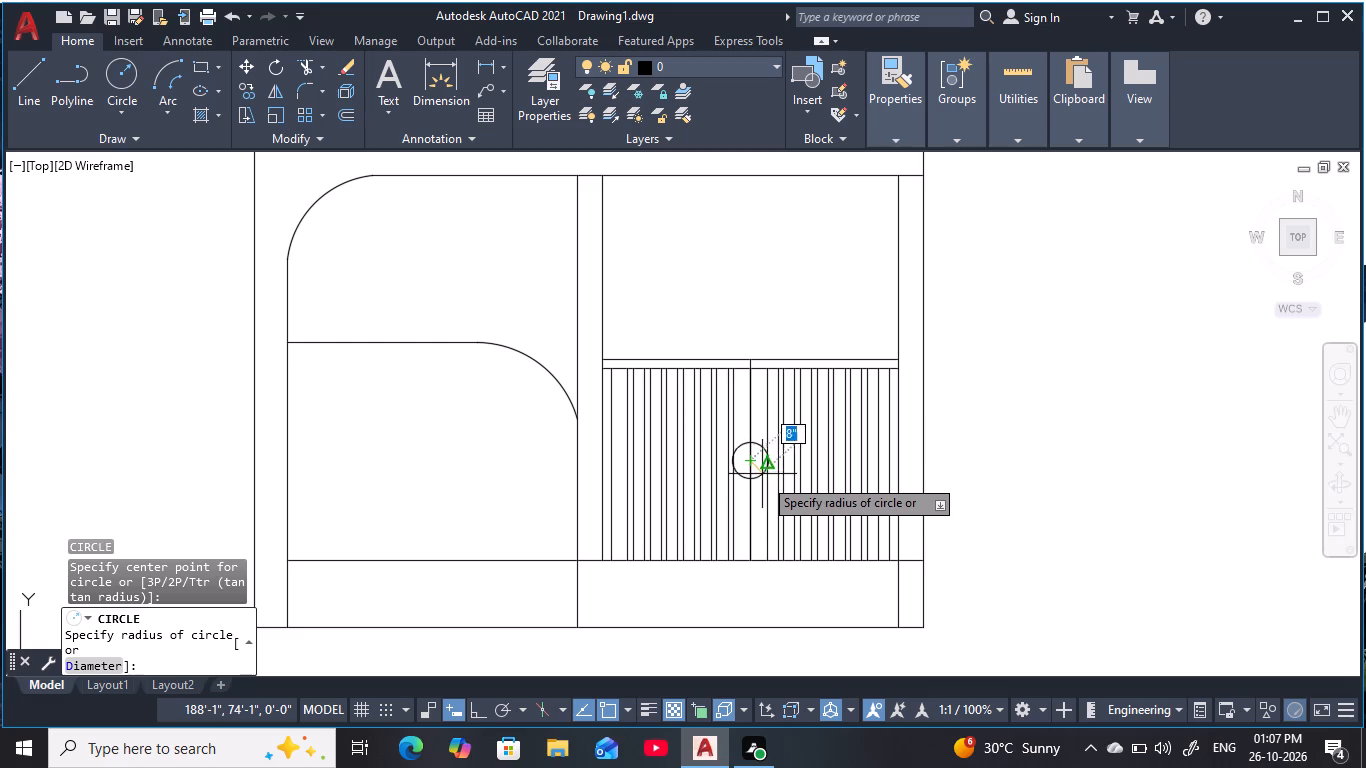
click(762, 471)
key(Escape)
key(Escape)
key(Escape)
key(Escape)
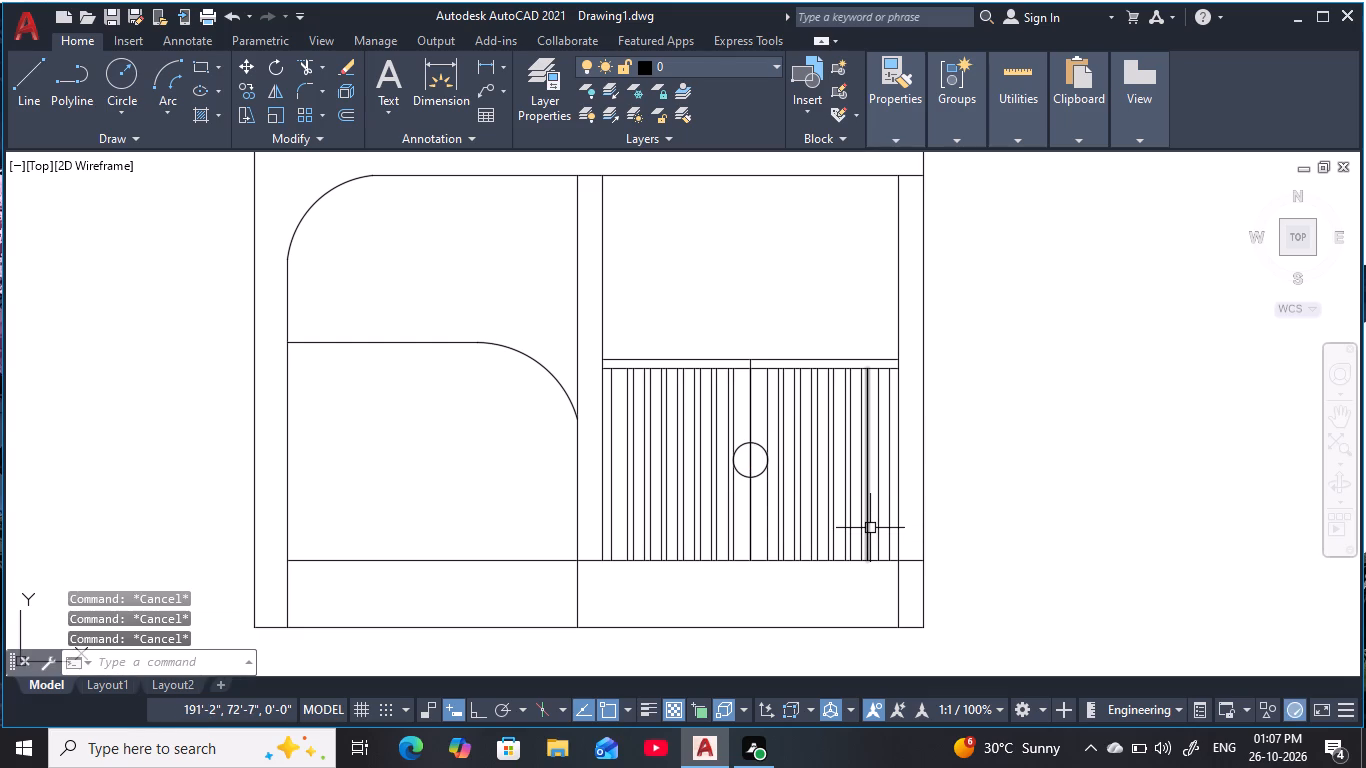
Trim the centre line inside the circle and between the frame's two head lines.
text(tr)
key(space)
click(754, 465)
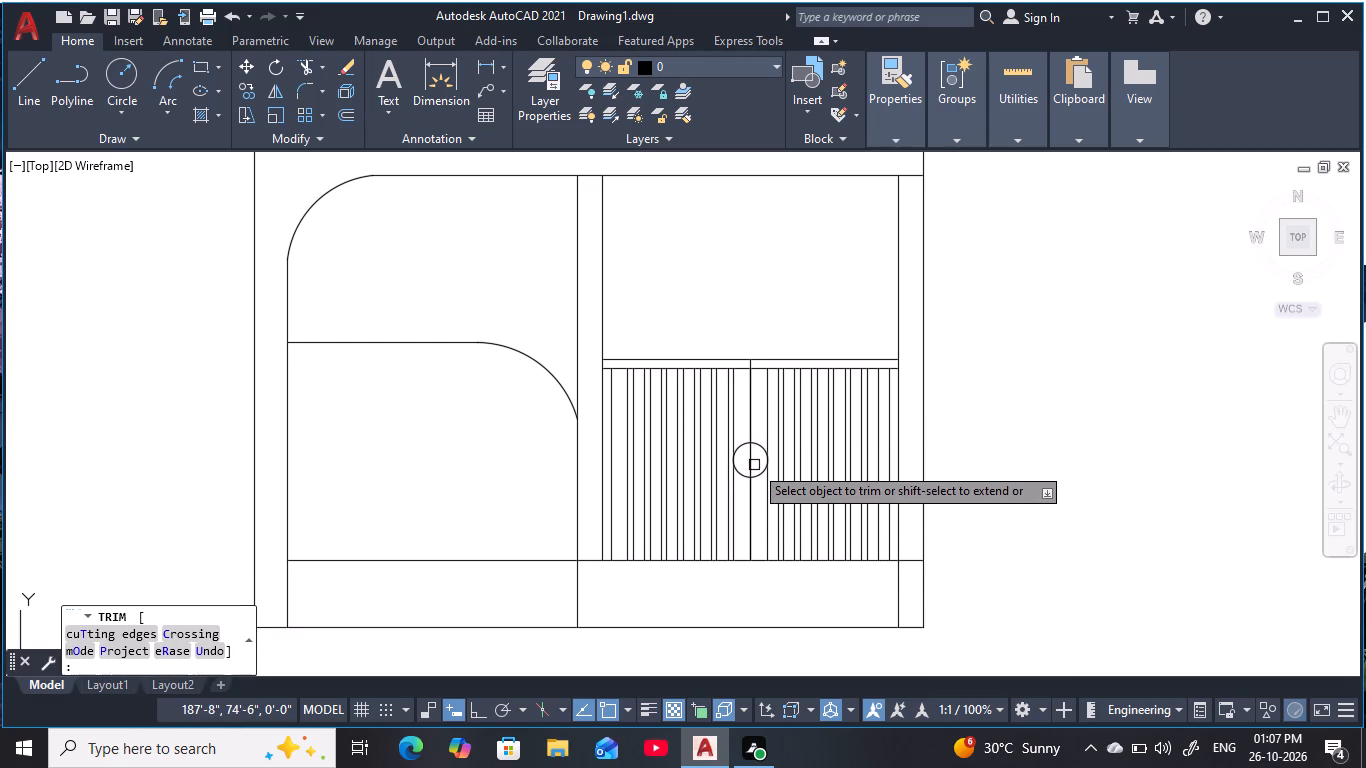
click(747, 464)
click(749, 462)
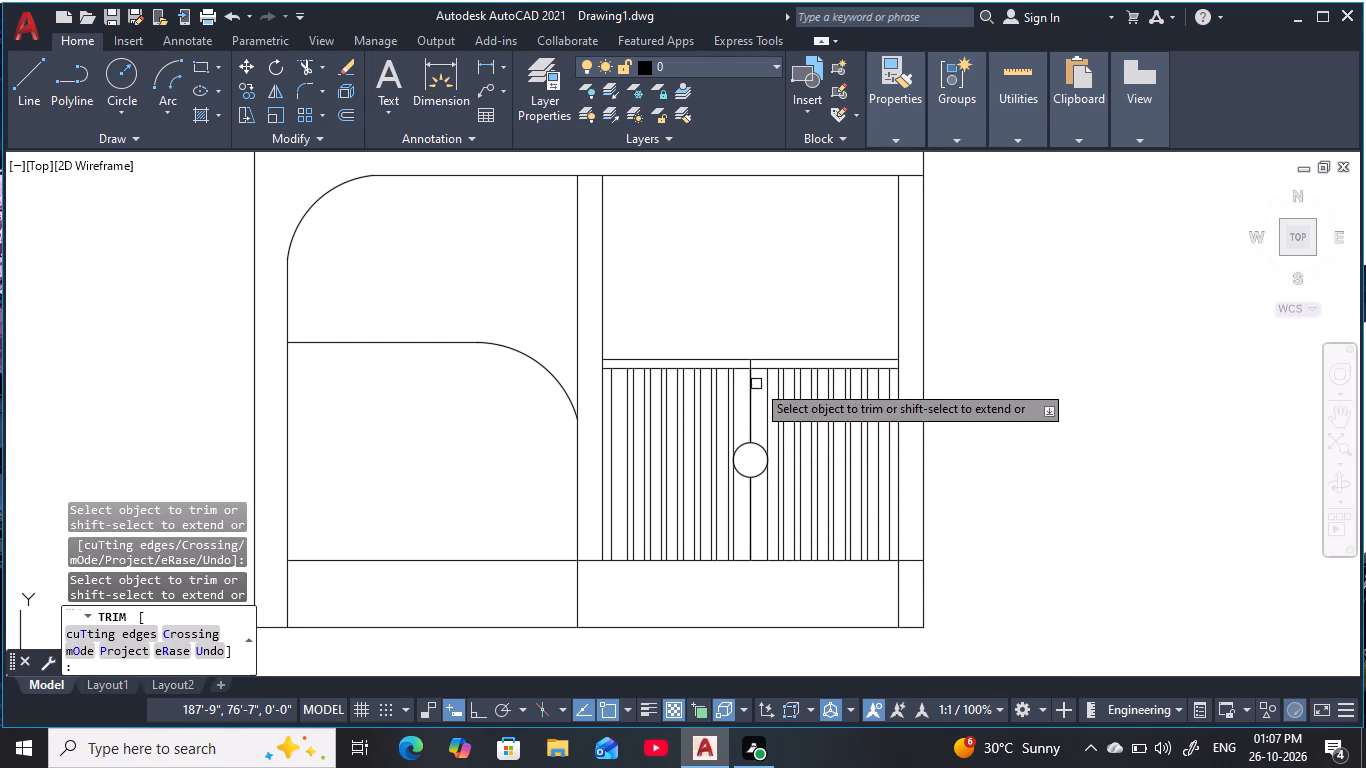
scroll(753, 360, up, 3)
click(743, 378)
scroll(747, 475, down, 3)
middle_drag(747, 476, 756, 356)
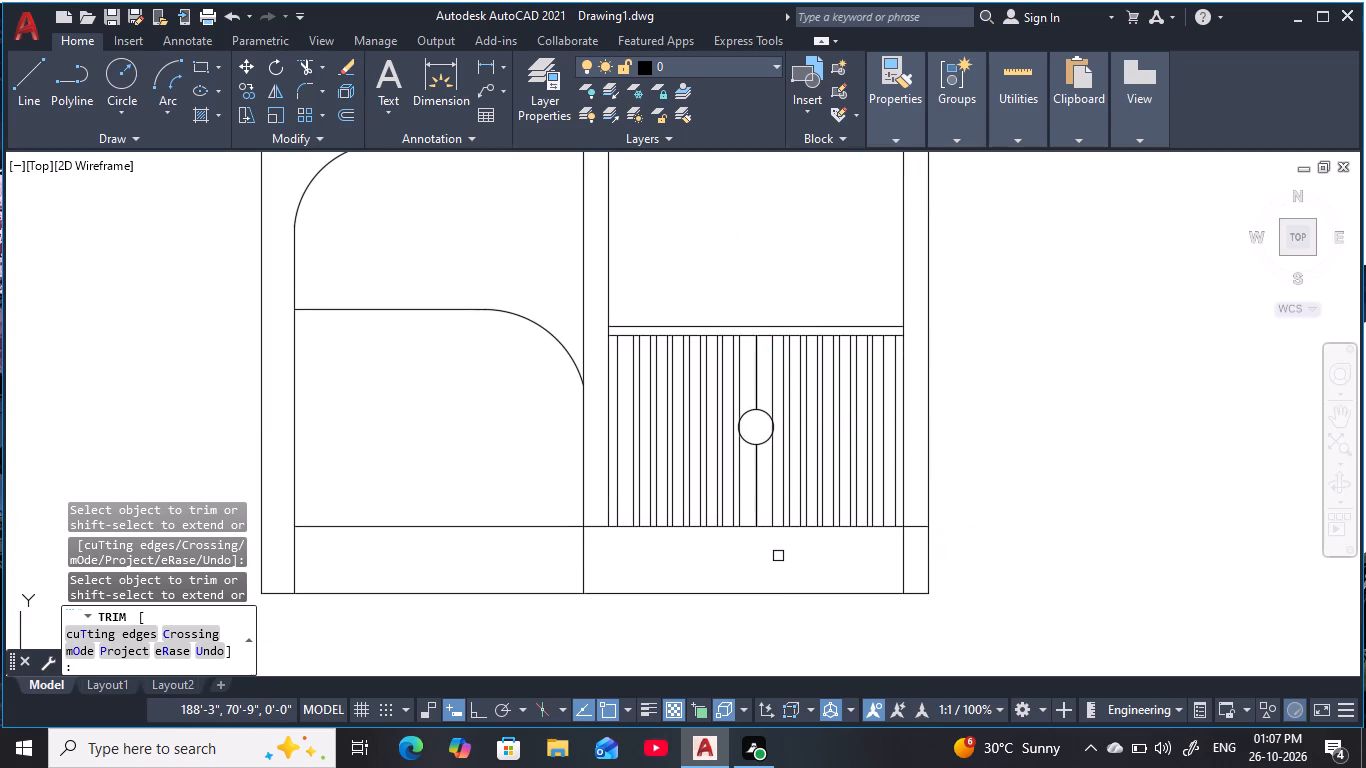
middle_click(778, 556)
key(Escape)
key(Escape)
key(Escape)
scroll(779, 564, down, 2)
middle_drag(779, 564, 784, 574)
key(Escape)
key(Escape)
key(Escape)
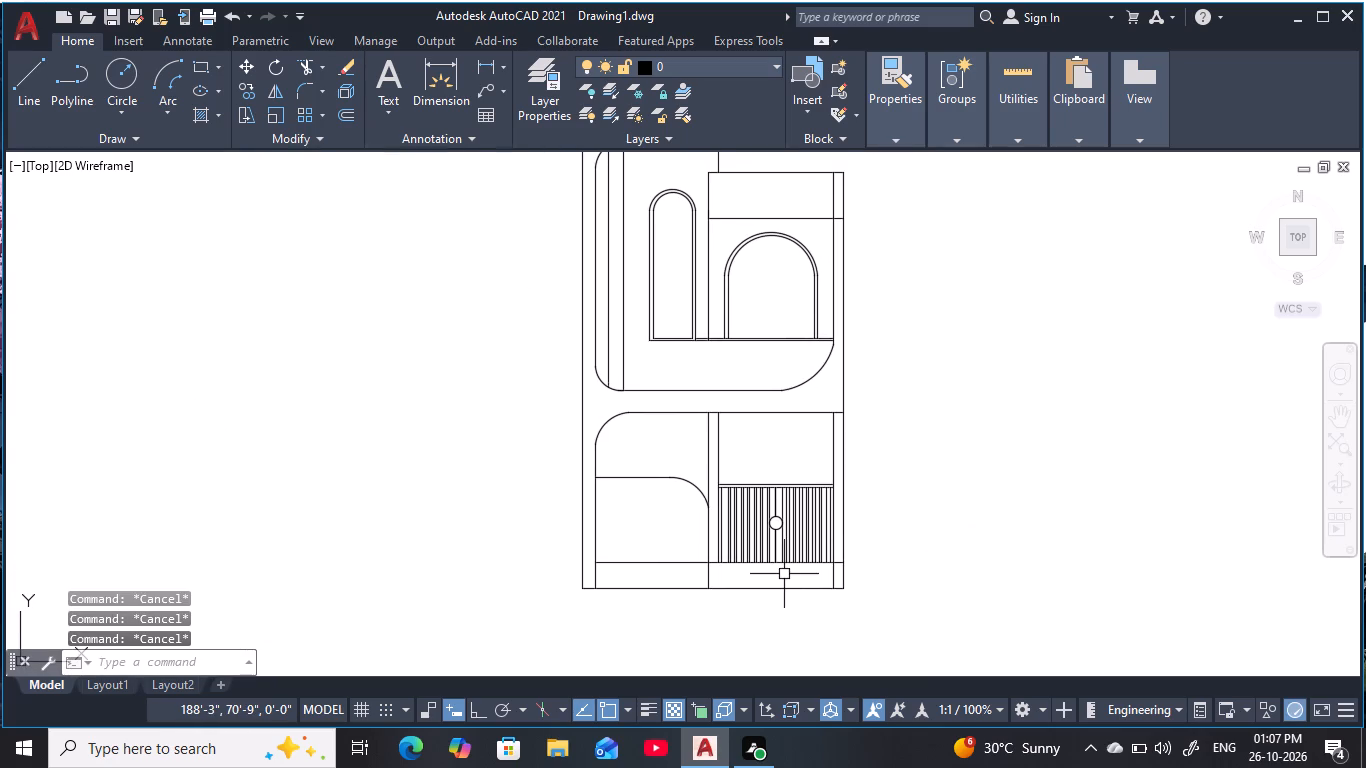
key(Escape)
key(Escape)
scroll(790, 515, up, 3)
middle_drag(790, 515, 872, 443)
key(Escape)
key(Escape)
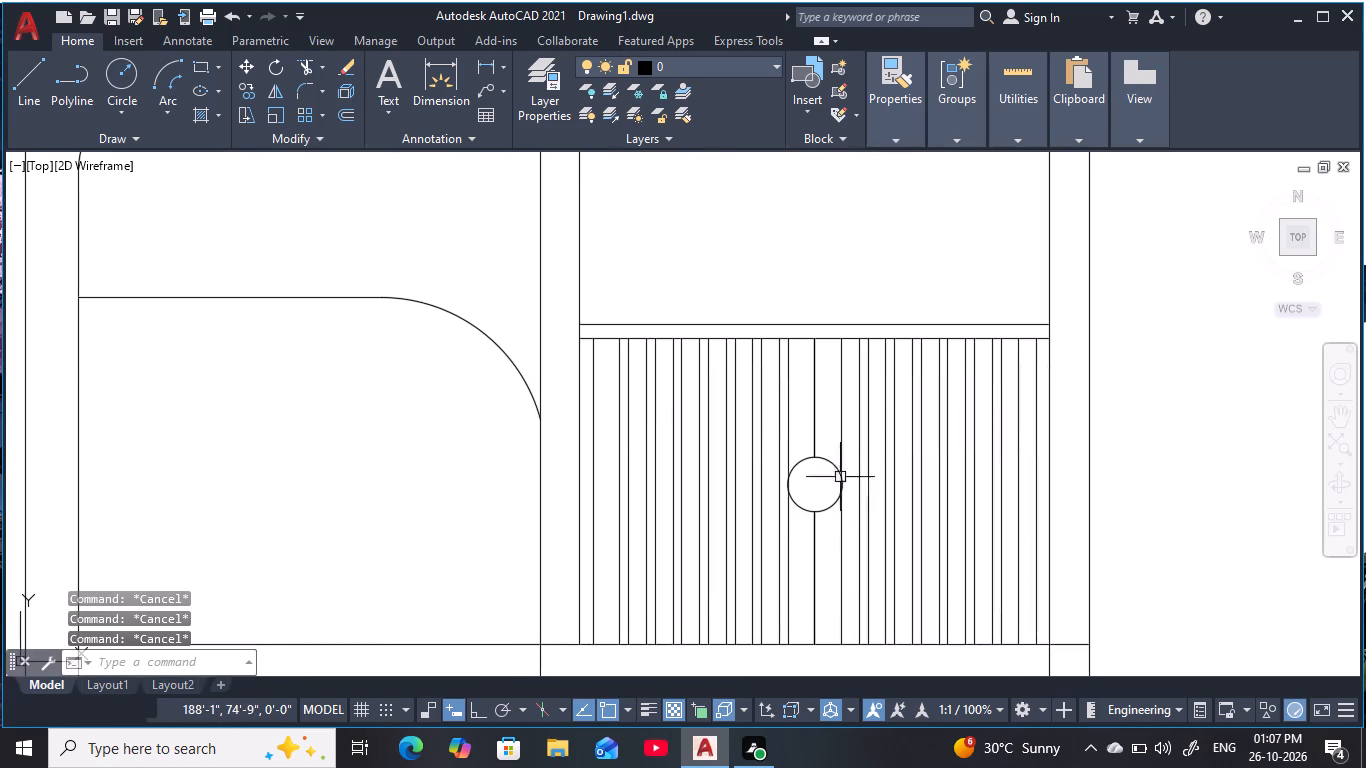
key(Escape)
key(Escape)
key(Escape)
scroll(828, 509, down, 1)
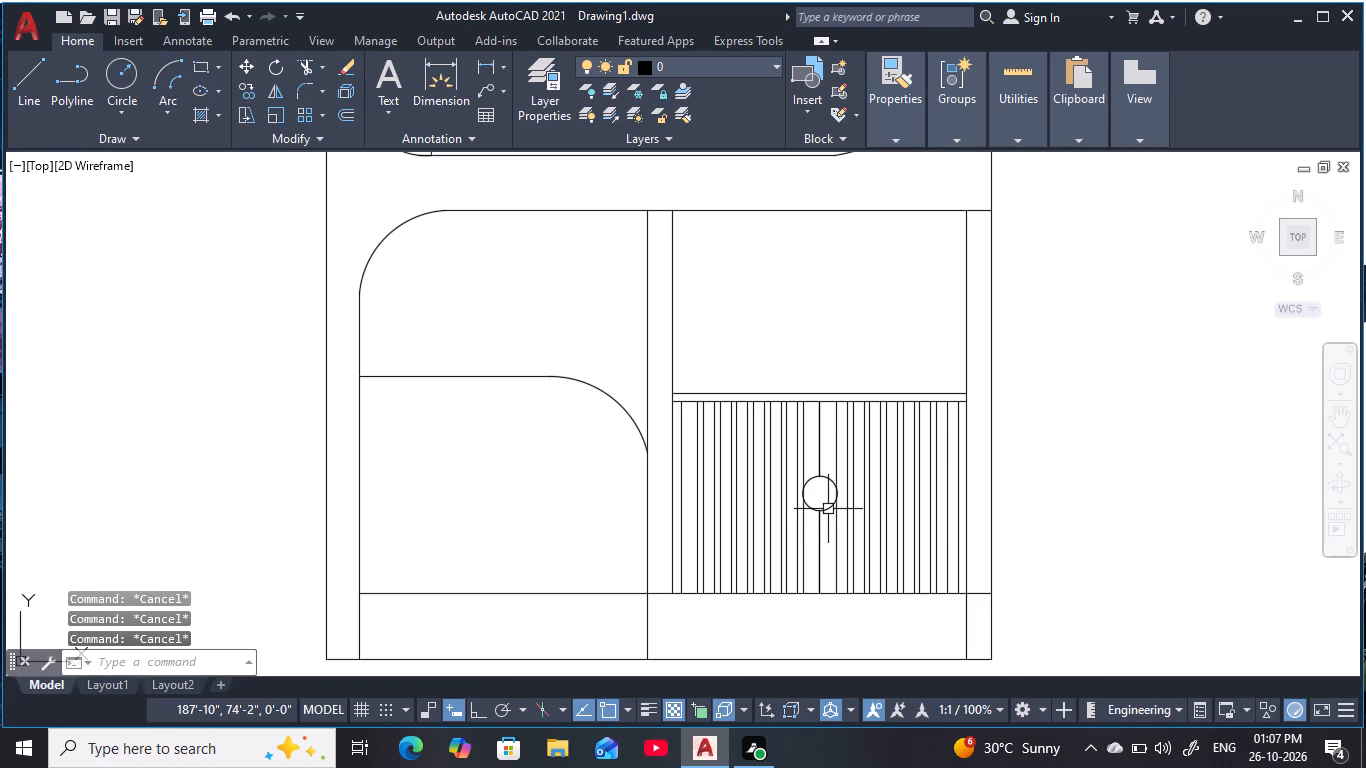
Offset the circle 1" inward.
scroll(829, 505, up, 1)
text(o 1)
key(space)
click(827, 465)
click(821, 483)
key(Escape)
key(Escape)
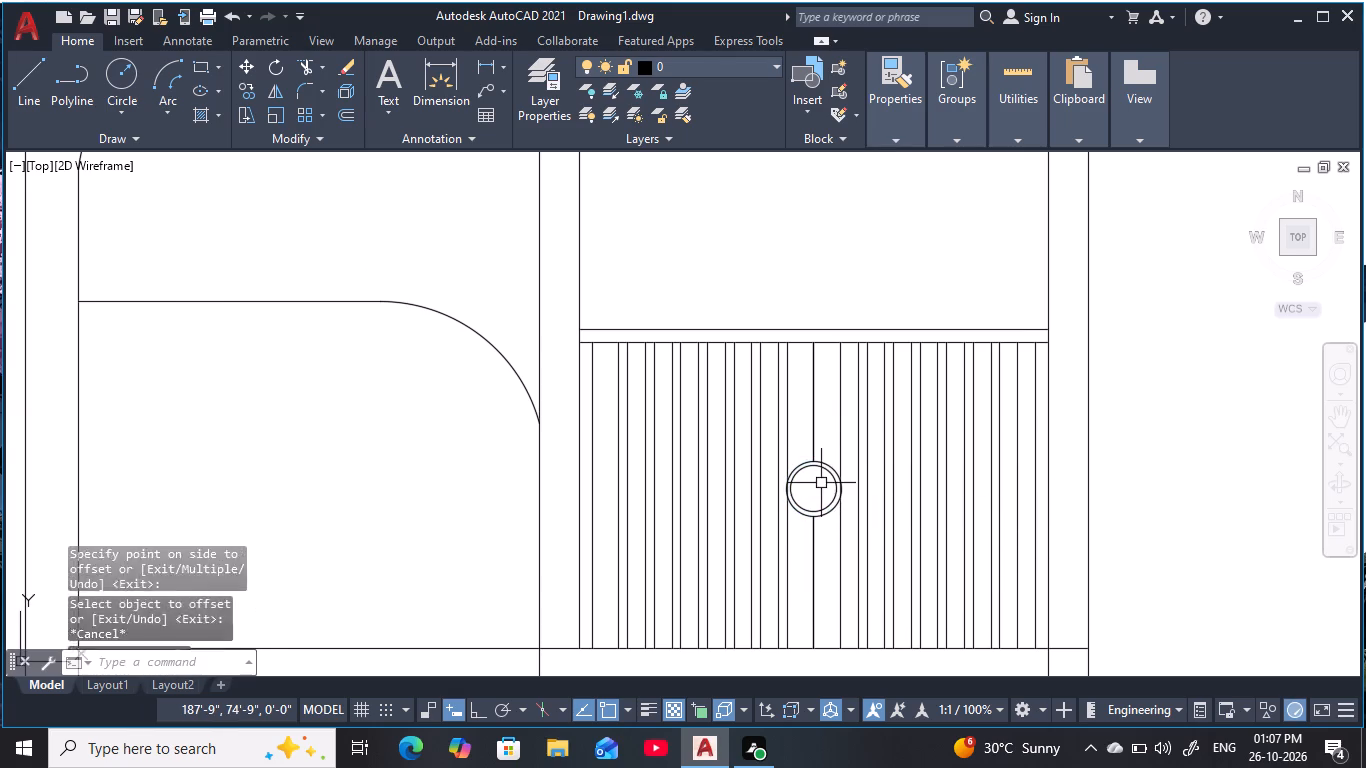
key(Escape)
key(Escape)
Offset the gate's centre line 1" to both sides, above and below the circle.
scroll(819, 485, down, 1)
middle_click(819, 485)
scroll(818, 487, up, 2)
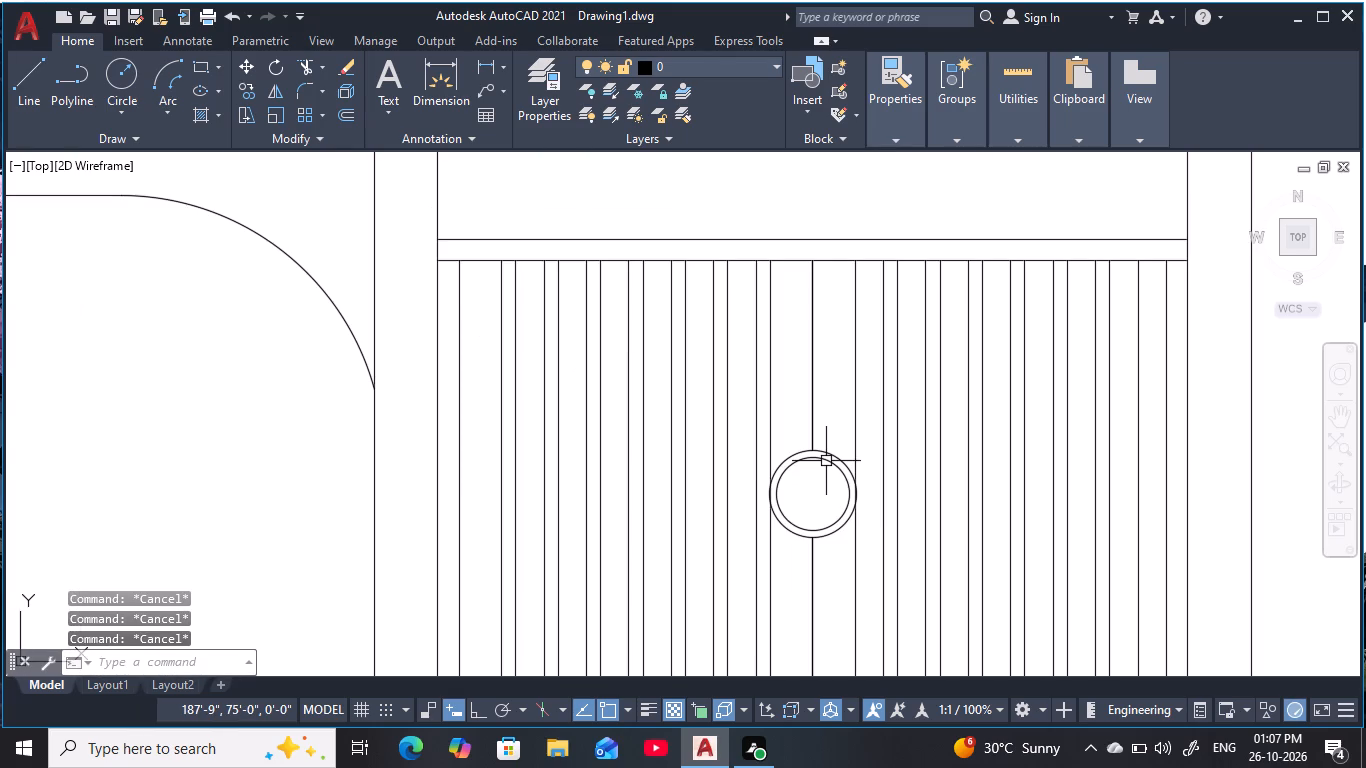
key(Escape)
key(Escape)
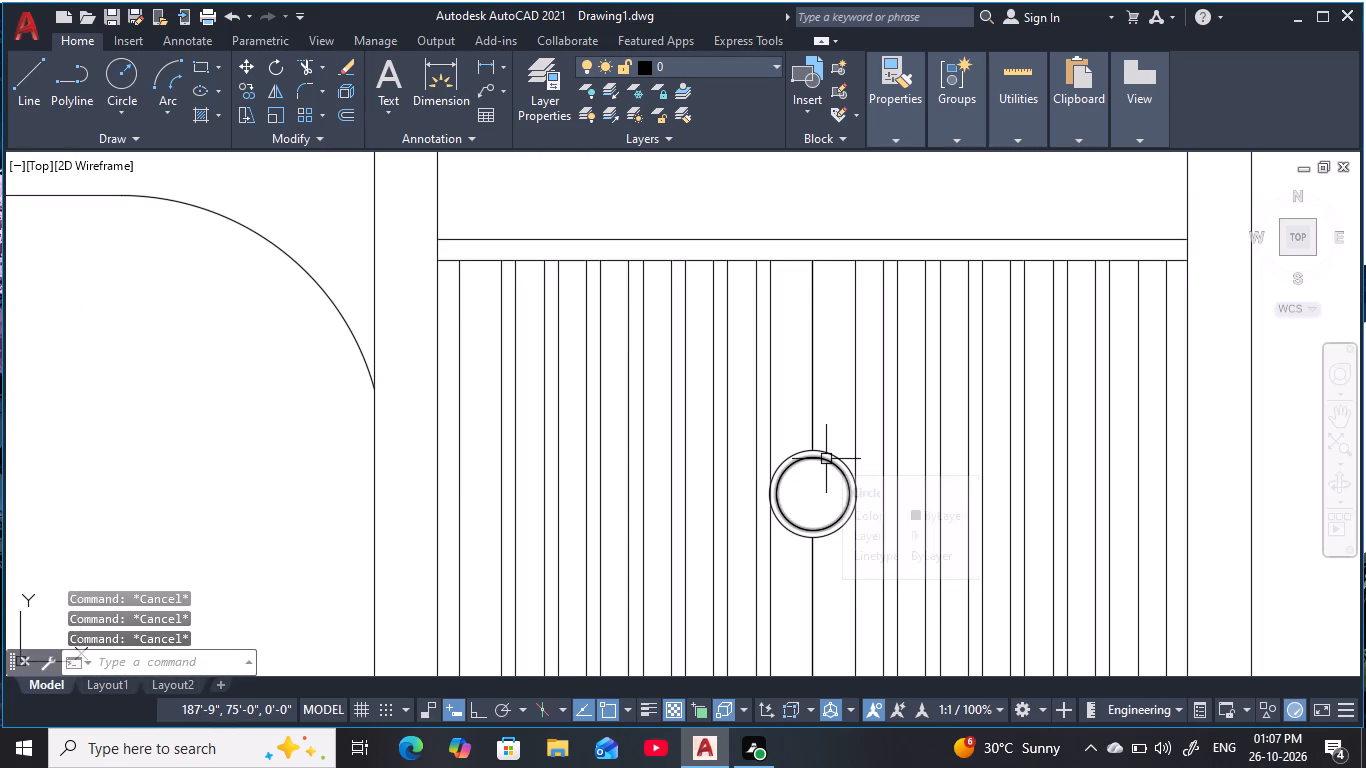
text(o 1)
key(space)
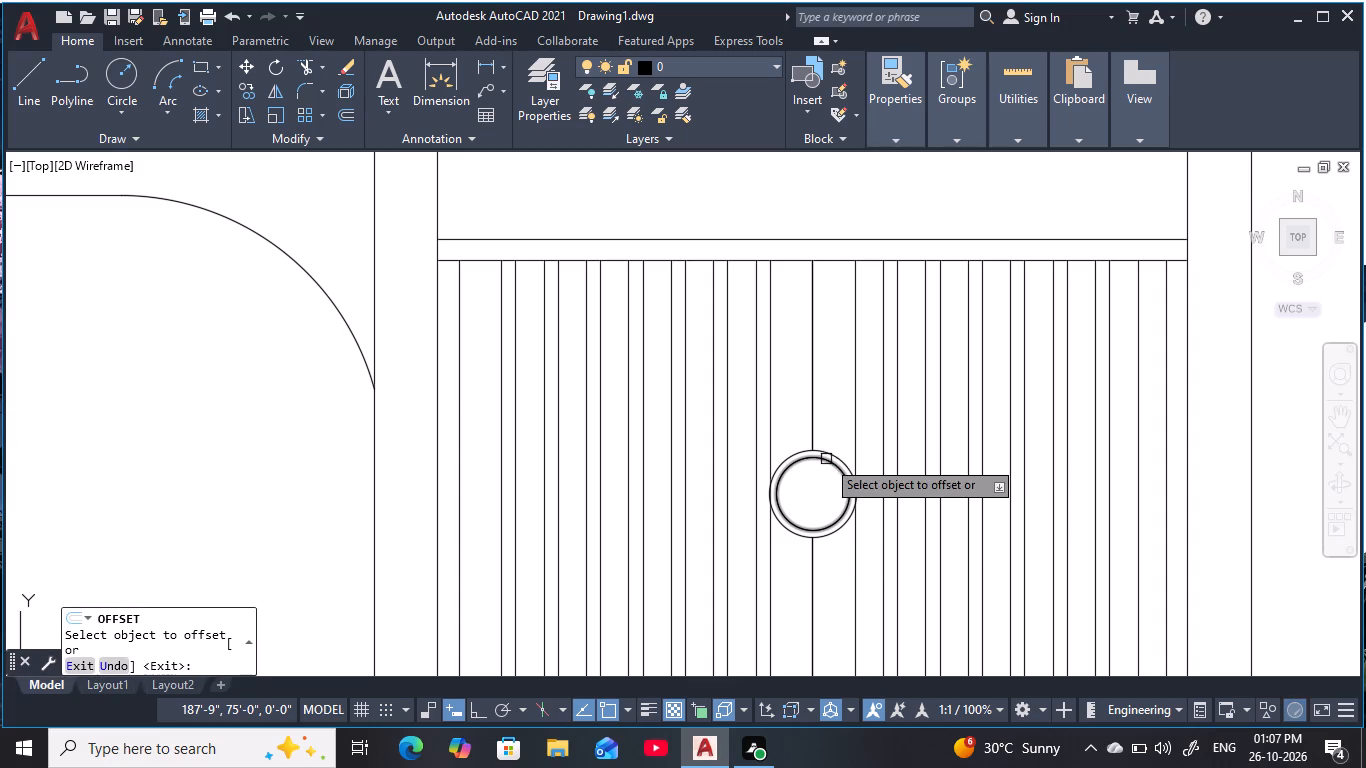
click(810, 413)
click(797, 430)
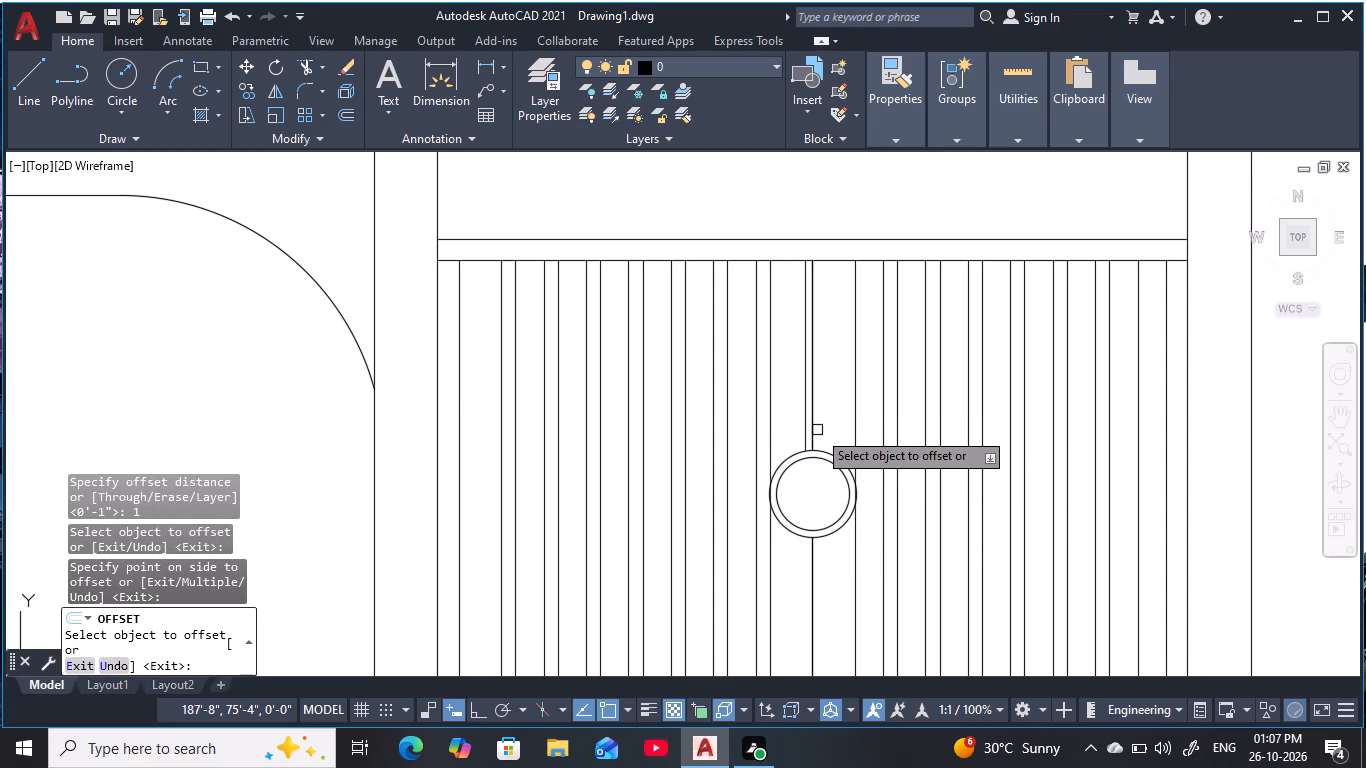
click(812, 431)
click(824, 434)
middle_drag(818, 493, 789, 318)
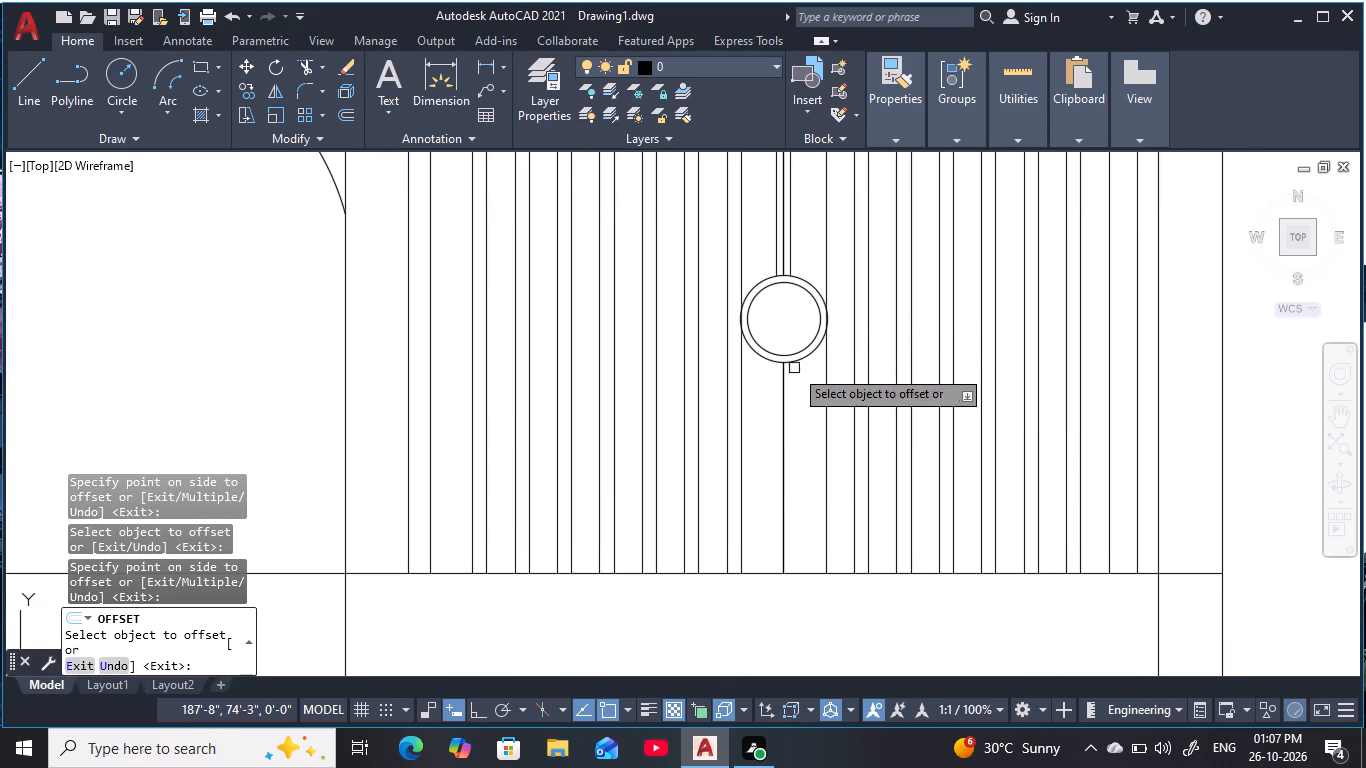
click(785, 401)
click(758, 418)
click(784, 424)
click(799, 429)
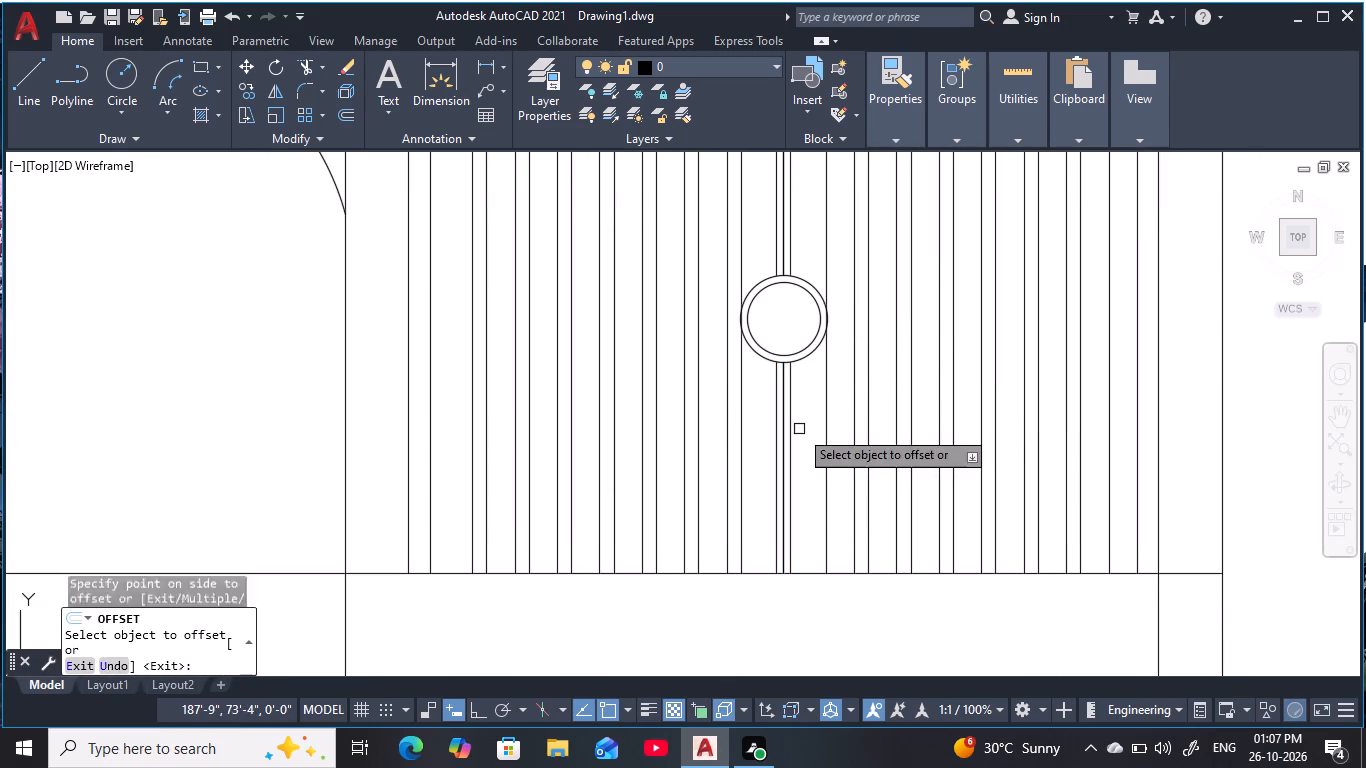
key(Escape)
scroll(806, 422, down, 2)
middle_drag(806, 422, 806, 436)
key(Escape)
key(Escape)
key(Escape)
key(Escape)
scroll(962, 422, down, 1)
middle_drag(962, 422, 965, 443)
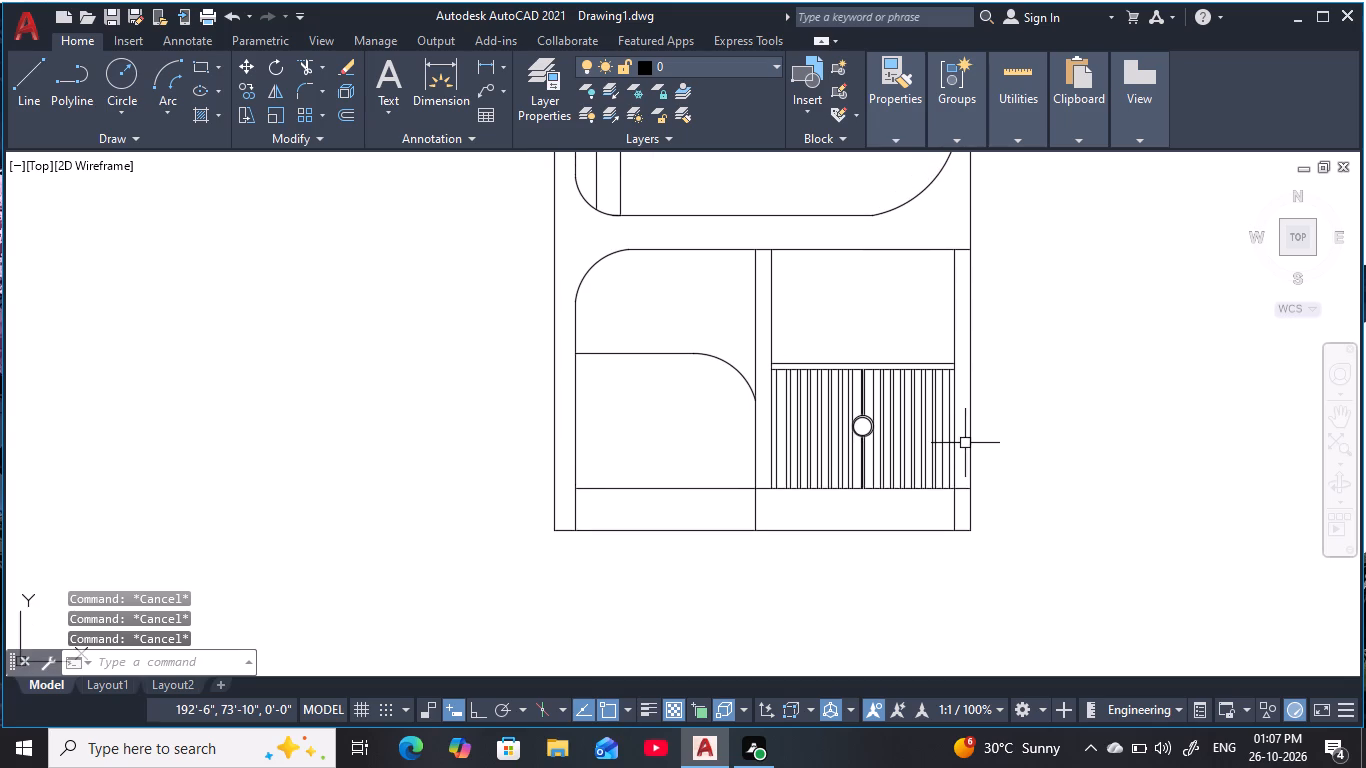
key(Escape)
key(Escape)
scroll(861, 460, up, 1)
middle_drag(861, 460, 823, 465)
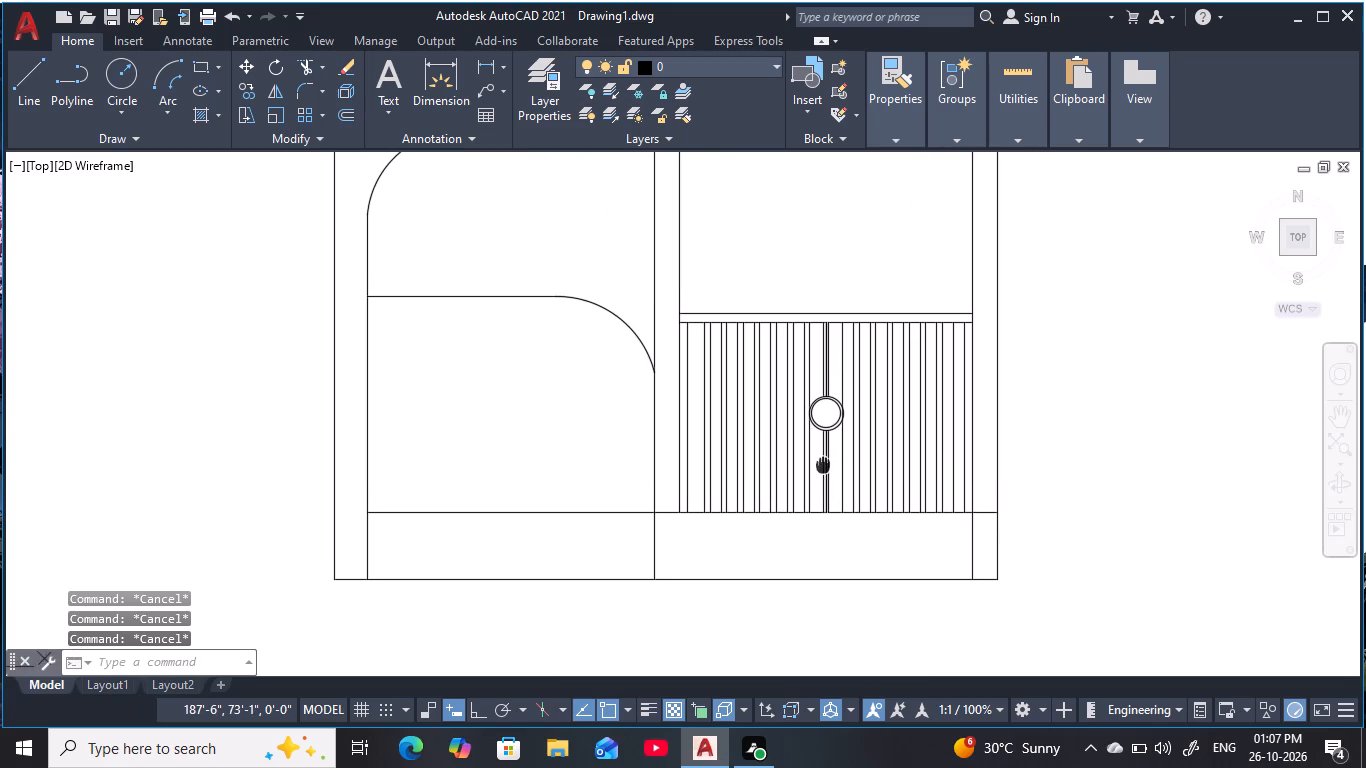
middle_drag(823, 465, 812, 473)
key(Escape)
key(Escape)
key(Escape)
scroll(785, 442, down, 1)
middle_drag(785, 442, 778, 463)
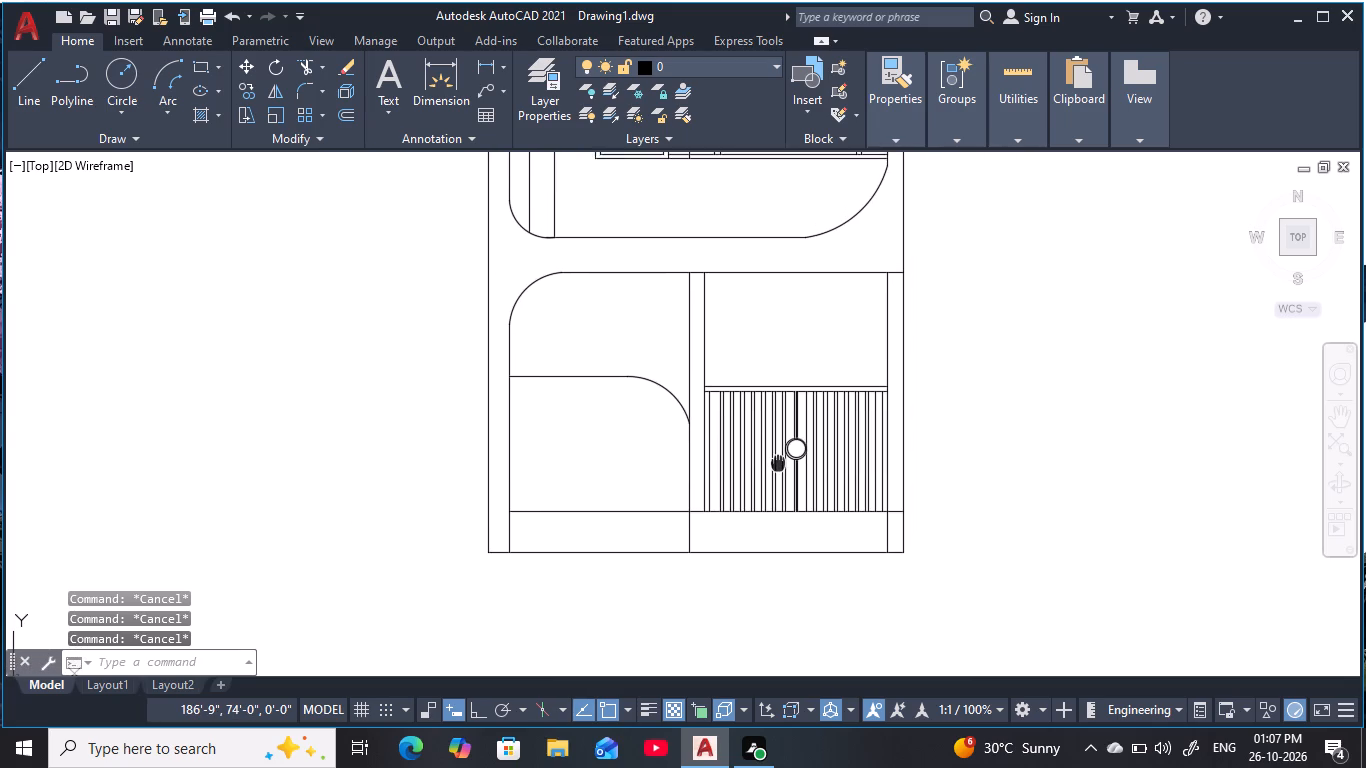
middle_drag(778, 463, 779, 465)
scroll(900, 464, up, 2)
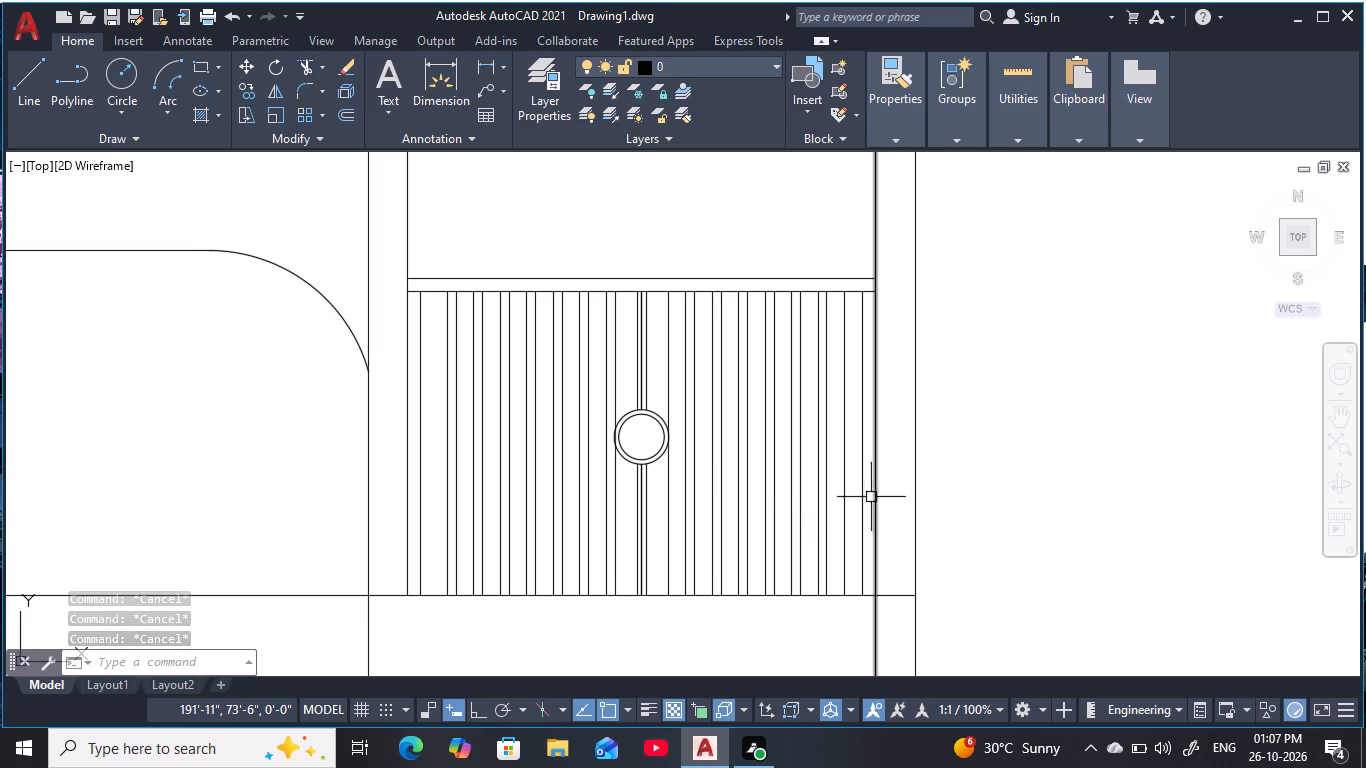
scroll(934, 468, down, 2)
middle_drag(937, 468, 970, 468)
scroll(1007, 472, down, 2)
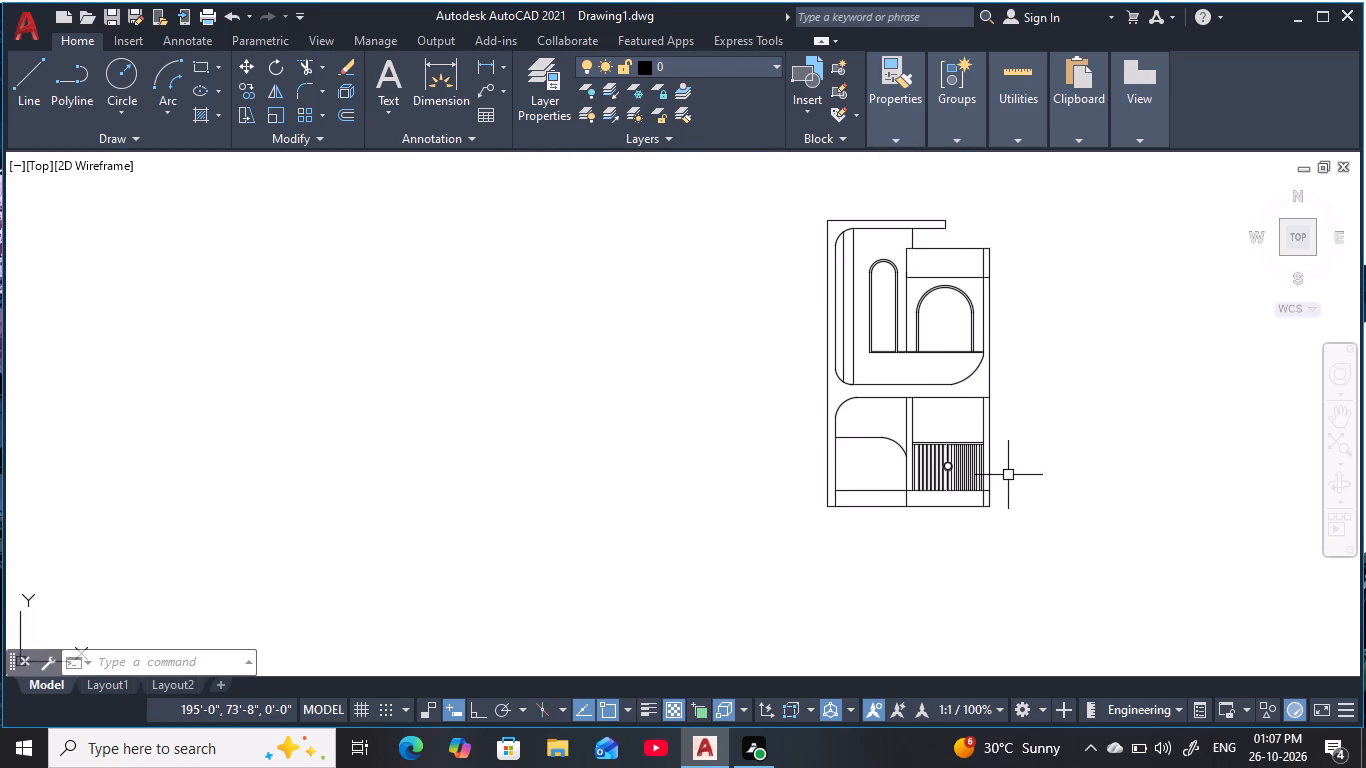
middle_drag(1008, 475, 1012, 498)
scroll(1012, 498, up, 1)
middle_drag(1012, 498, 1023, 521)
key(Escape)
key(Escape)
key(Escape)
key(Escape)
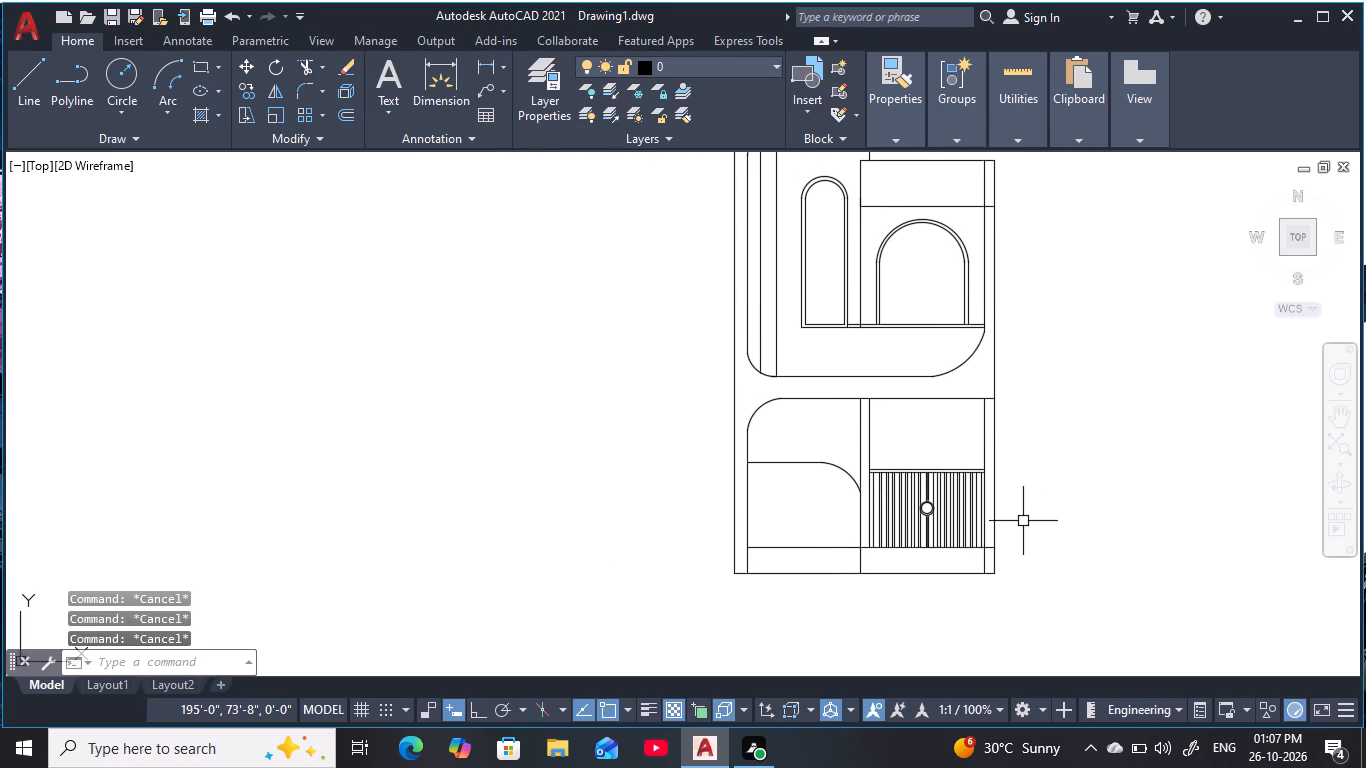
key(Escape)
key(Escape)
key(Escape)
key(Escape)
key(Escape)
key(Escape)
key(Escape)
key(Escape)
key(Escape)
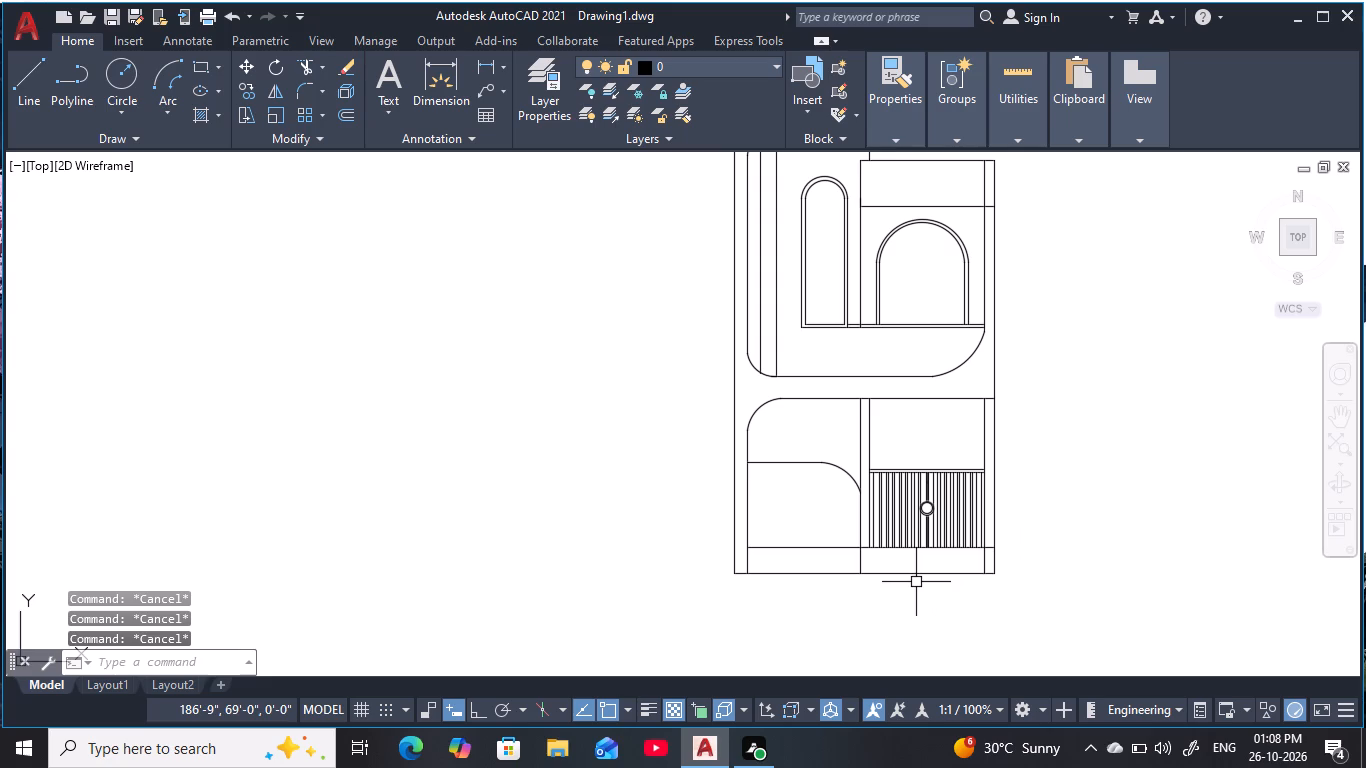
Trim the inner vertical line of the right-hand pier where it runs through the base band below the gate.
scroll(987, 561, up, 2)
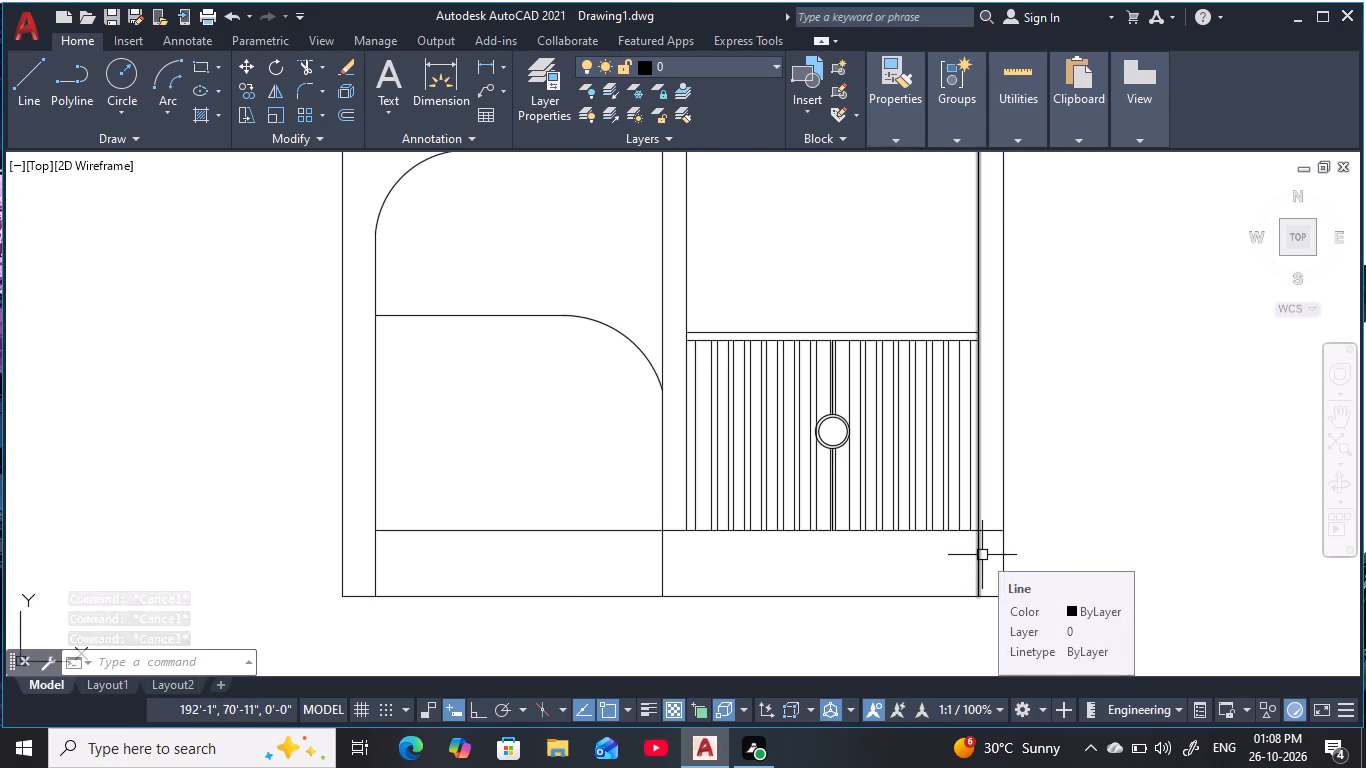
text(tr)
key(space)
click(970, 566)
click(985, 572)
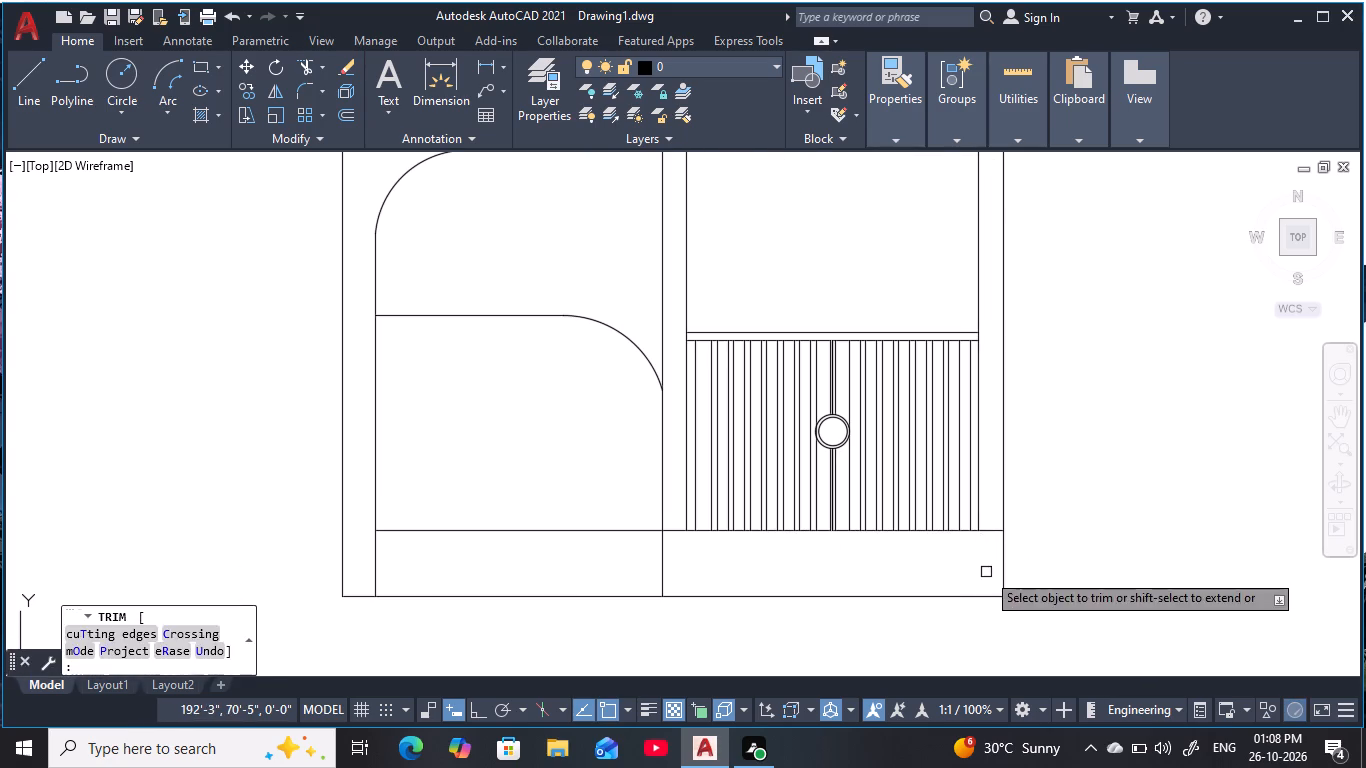
key(Escape)
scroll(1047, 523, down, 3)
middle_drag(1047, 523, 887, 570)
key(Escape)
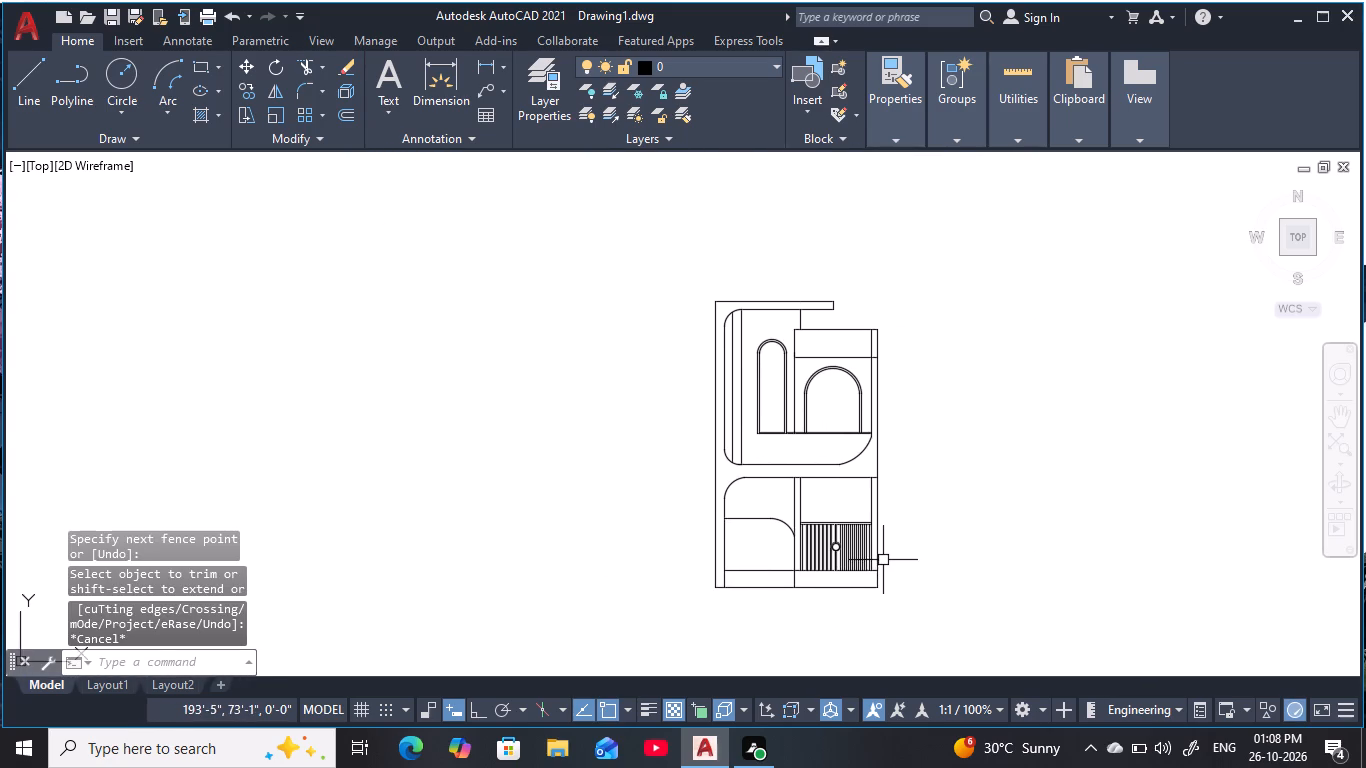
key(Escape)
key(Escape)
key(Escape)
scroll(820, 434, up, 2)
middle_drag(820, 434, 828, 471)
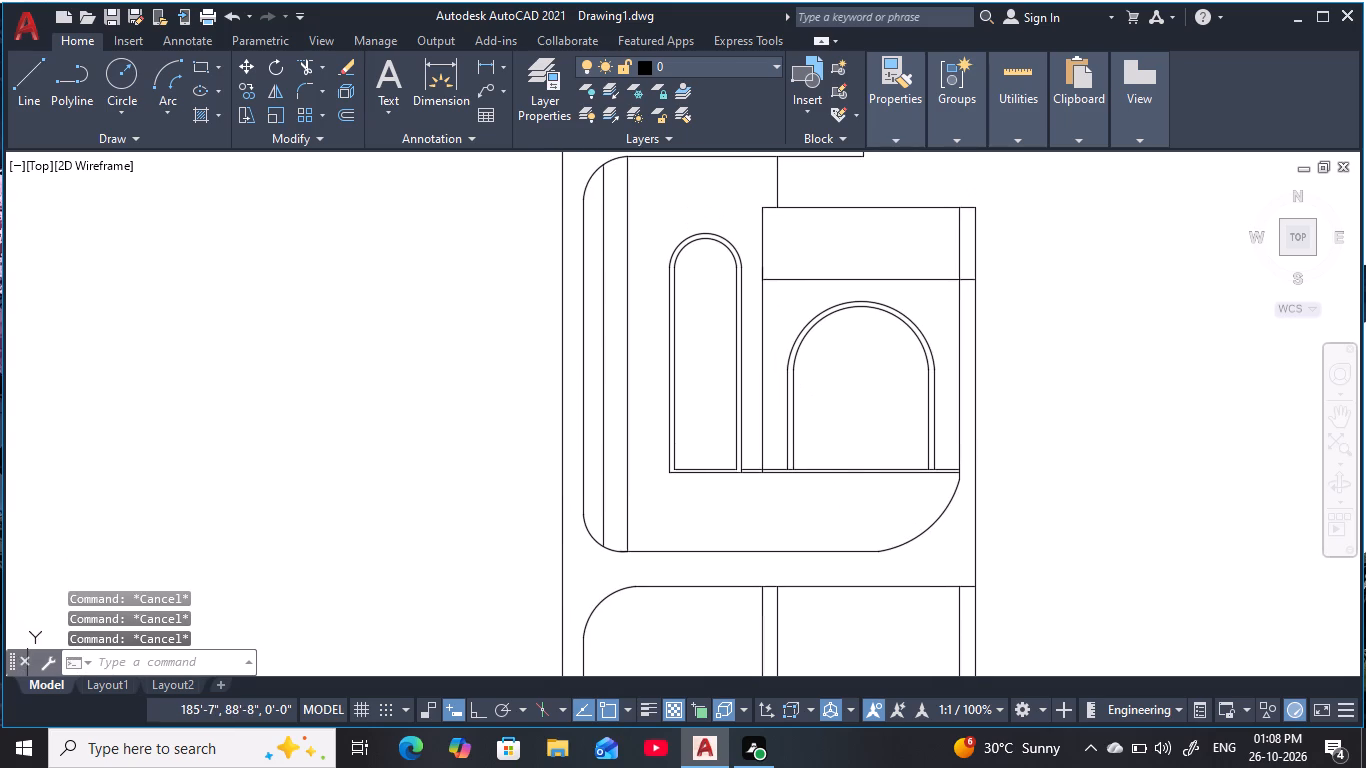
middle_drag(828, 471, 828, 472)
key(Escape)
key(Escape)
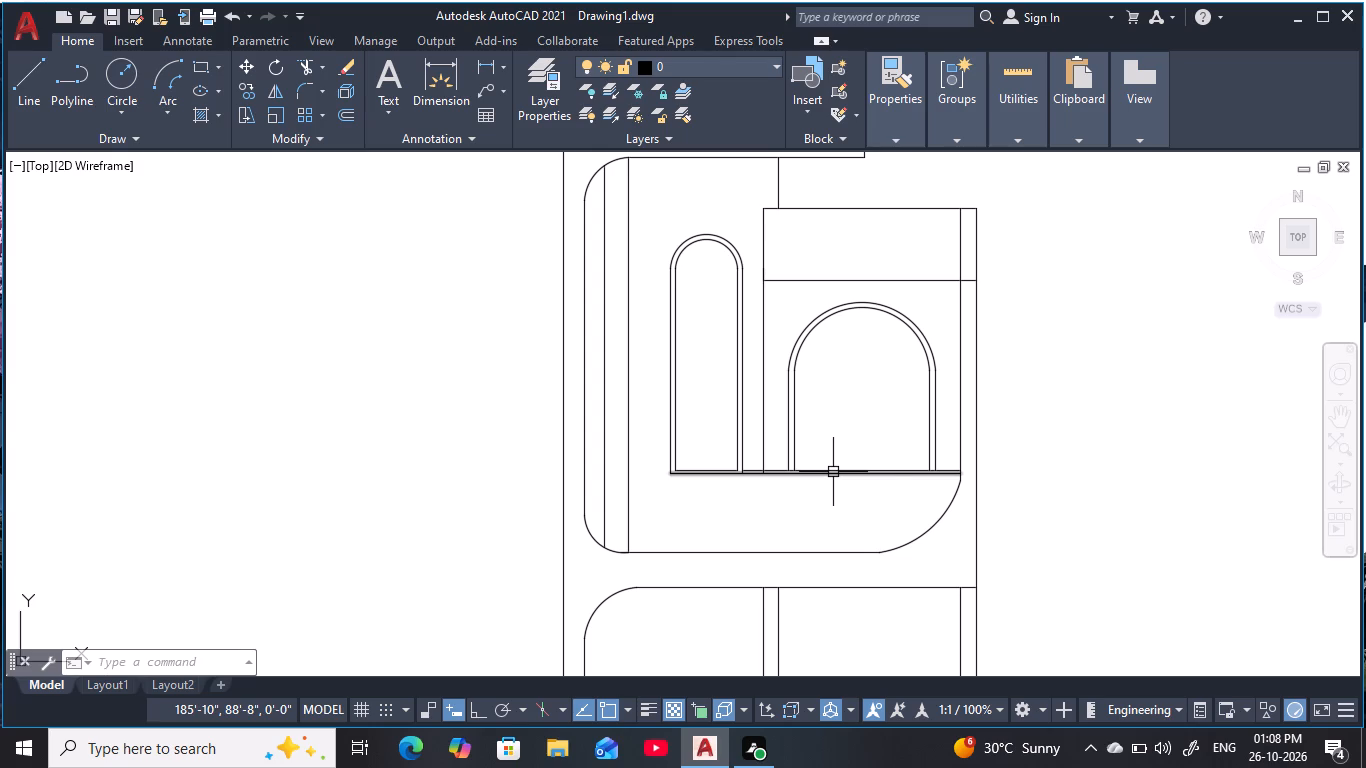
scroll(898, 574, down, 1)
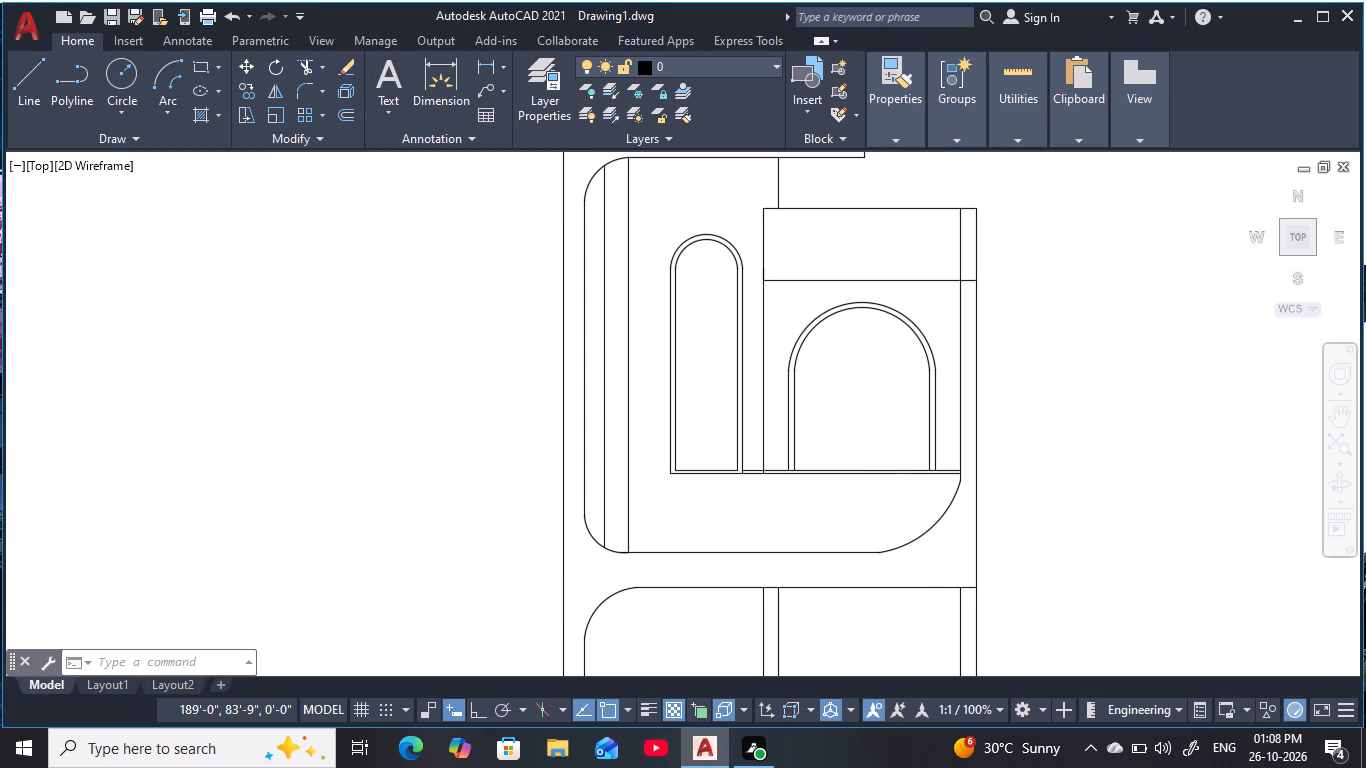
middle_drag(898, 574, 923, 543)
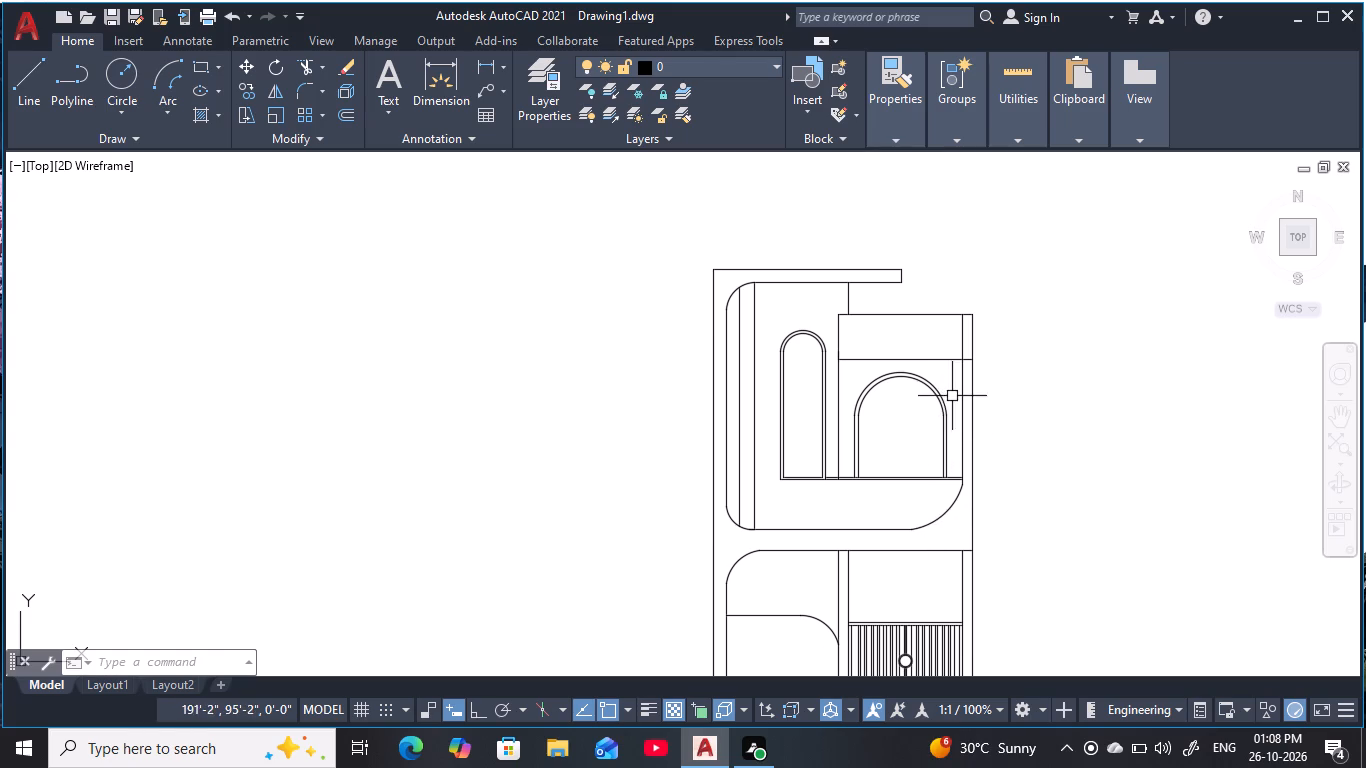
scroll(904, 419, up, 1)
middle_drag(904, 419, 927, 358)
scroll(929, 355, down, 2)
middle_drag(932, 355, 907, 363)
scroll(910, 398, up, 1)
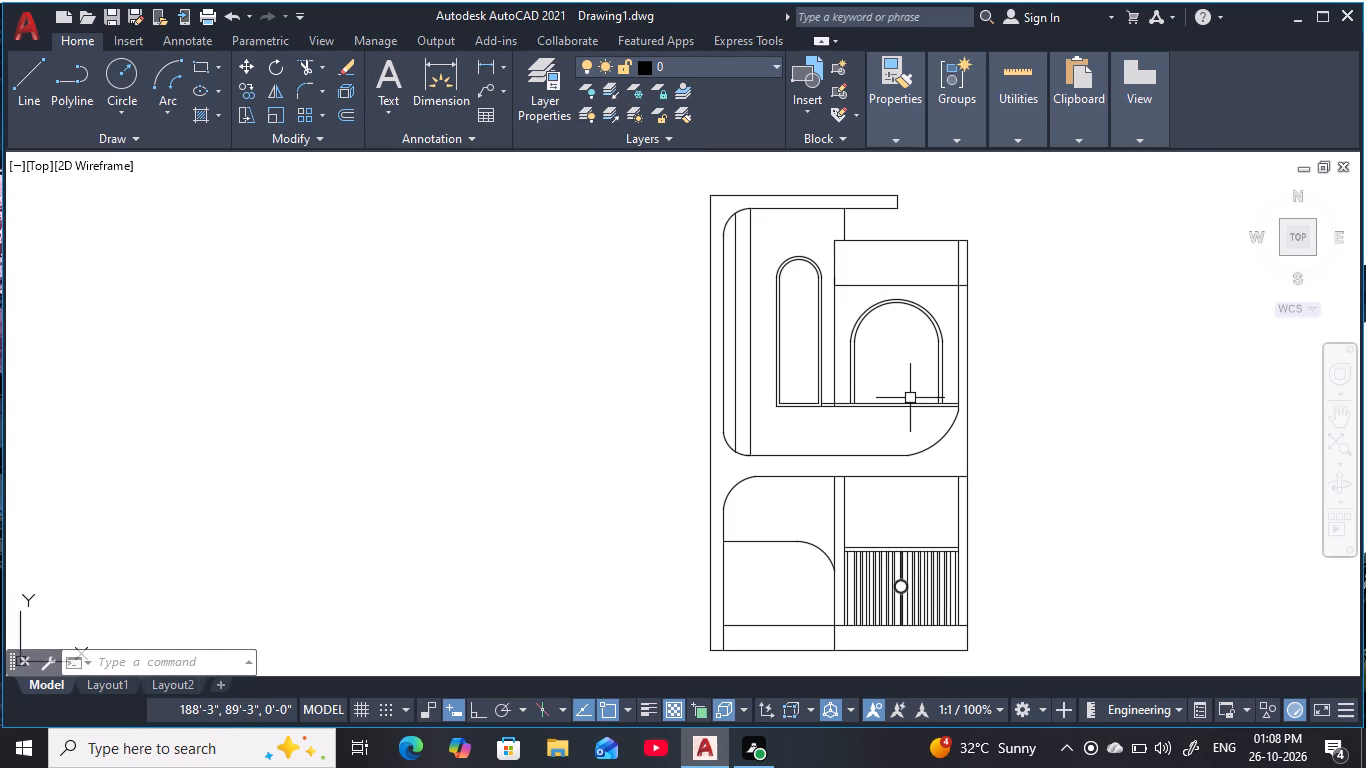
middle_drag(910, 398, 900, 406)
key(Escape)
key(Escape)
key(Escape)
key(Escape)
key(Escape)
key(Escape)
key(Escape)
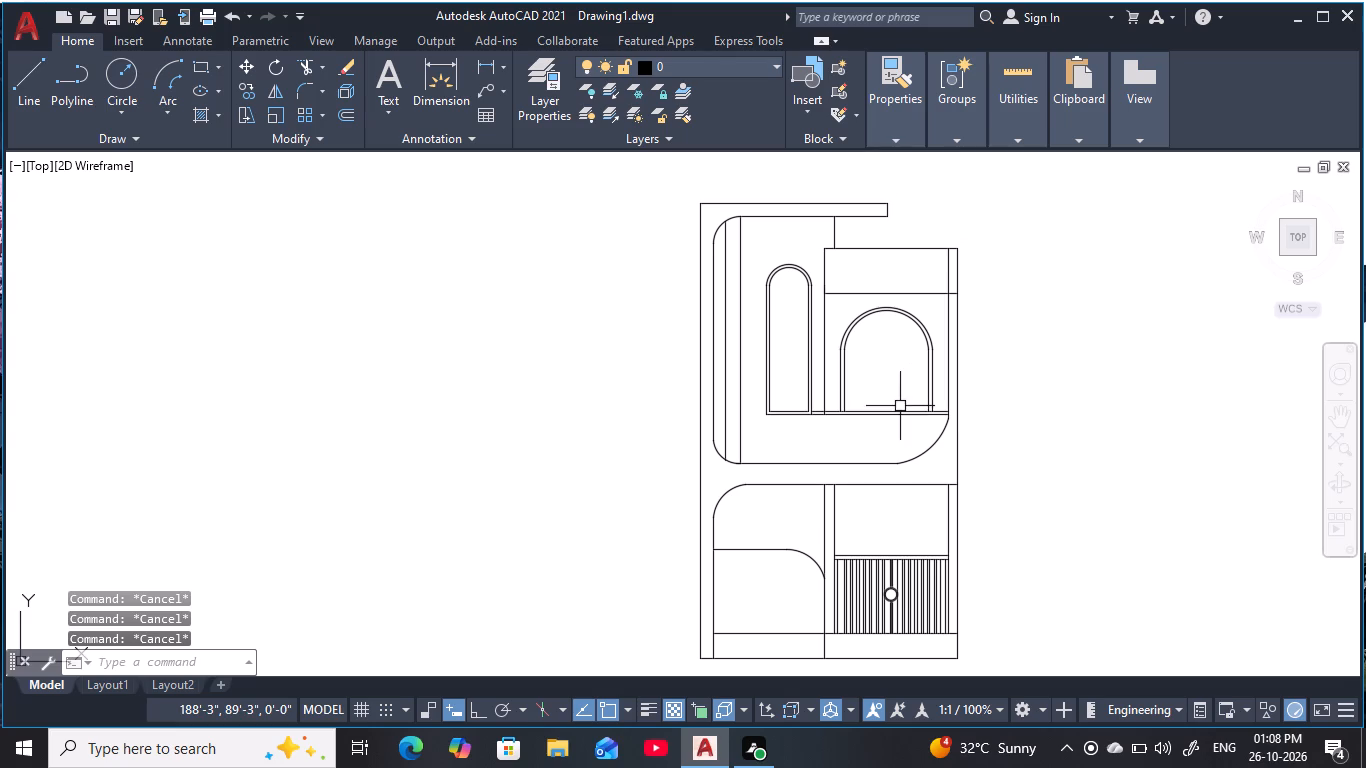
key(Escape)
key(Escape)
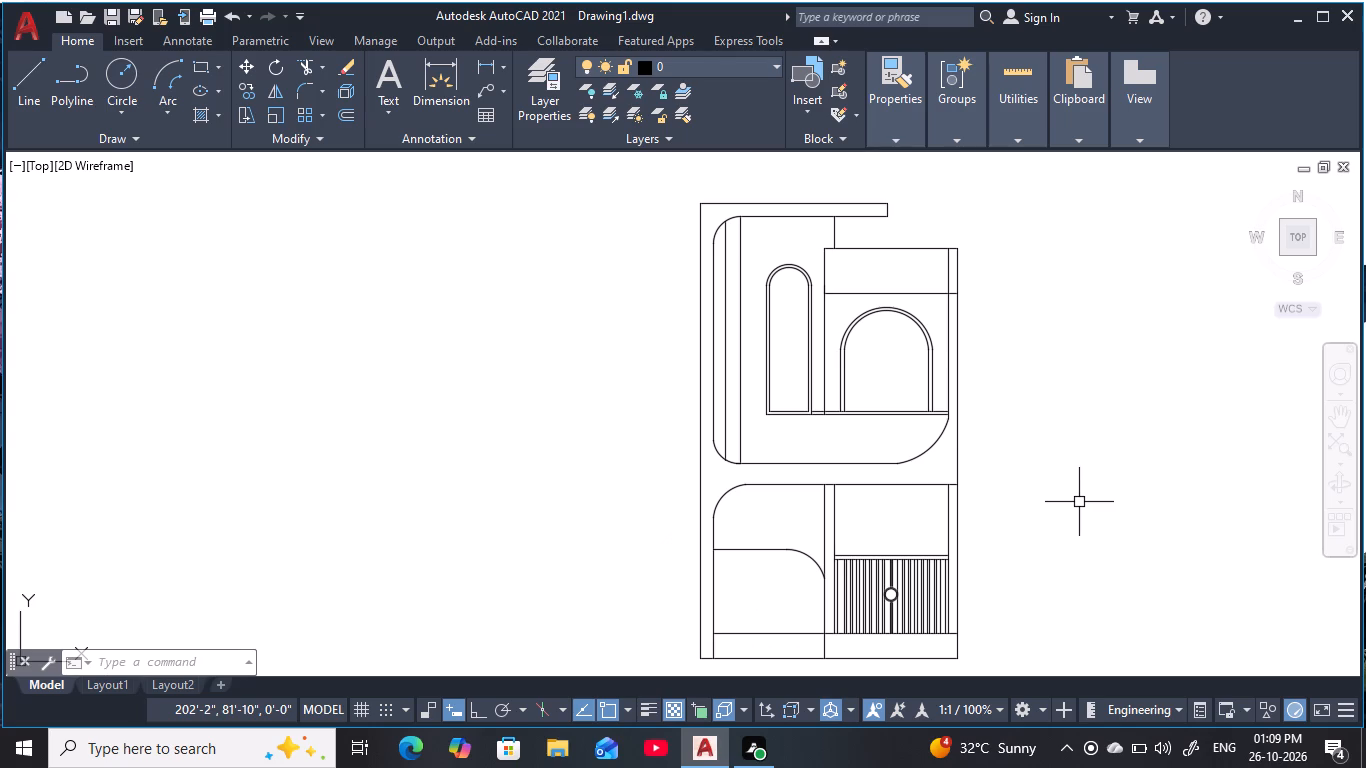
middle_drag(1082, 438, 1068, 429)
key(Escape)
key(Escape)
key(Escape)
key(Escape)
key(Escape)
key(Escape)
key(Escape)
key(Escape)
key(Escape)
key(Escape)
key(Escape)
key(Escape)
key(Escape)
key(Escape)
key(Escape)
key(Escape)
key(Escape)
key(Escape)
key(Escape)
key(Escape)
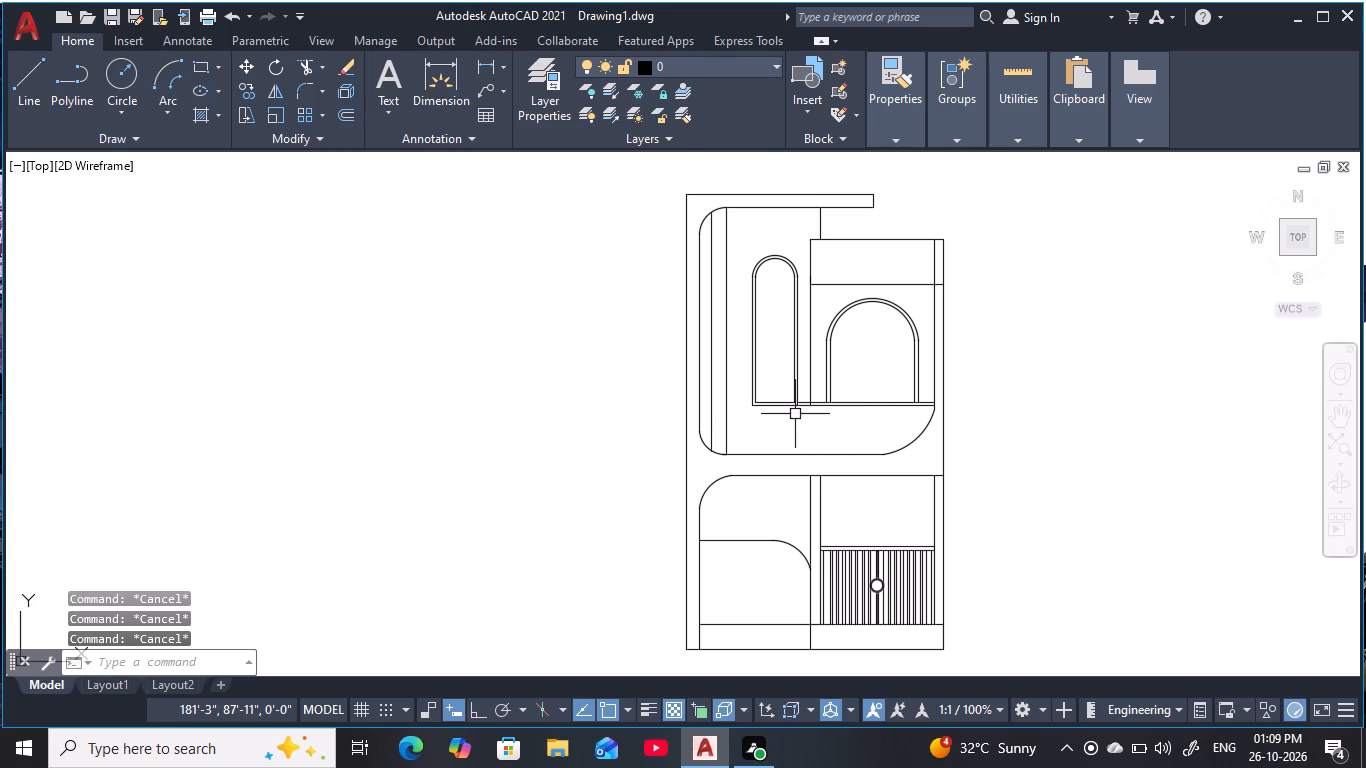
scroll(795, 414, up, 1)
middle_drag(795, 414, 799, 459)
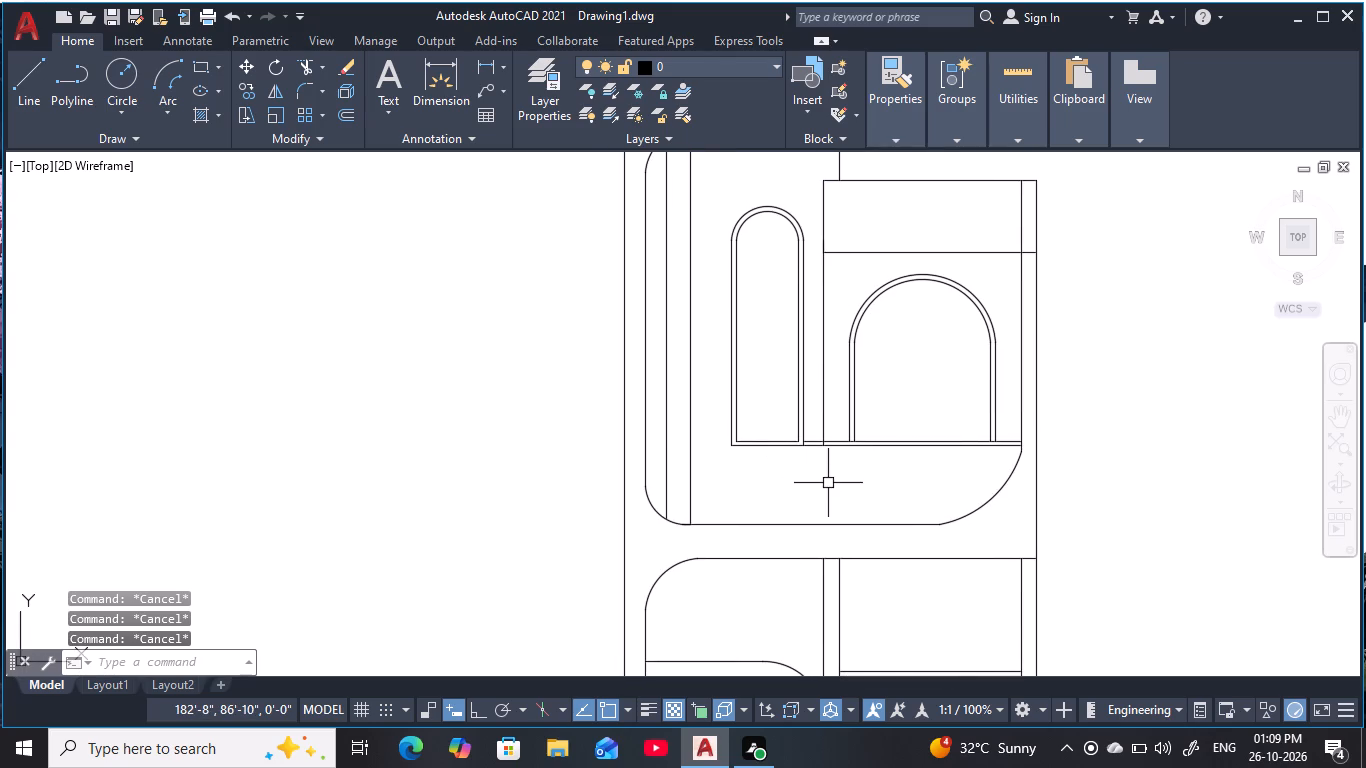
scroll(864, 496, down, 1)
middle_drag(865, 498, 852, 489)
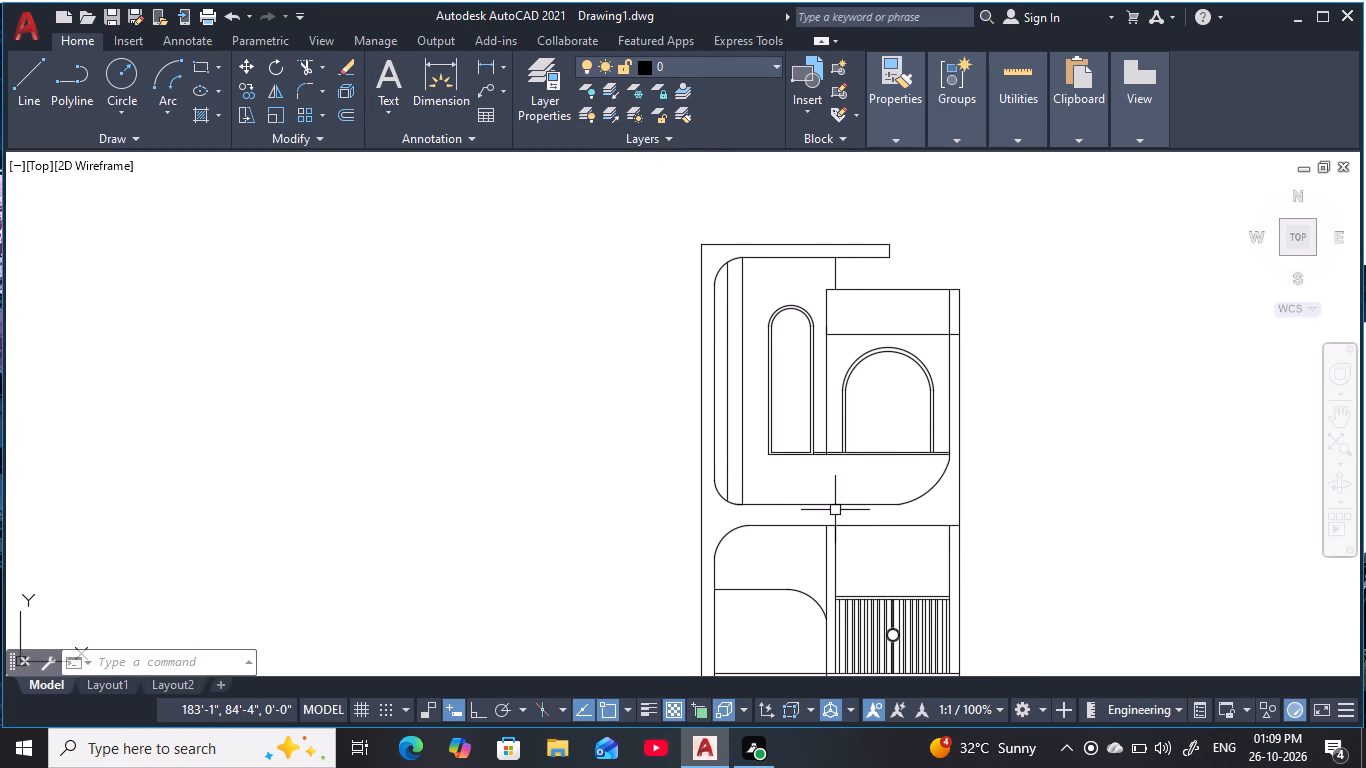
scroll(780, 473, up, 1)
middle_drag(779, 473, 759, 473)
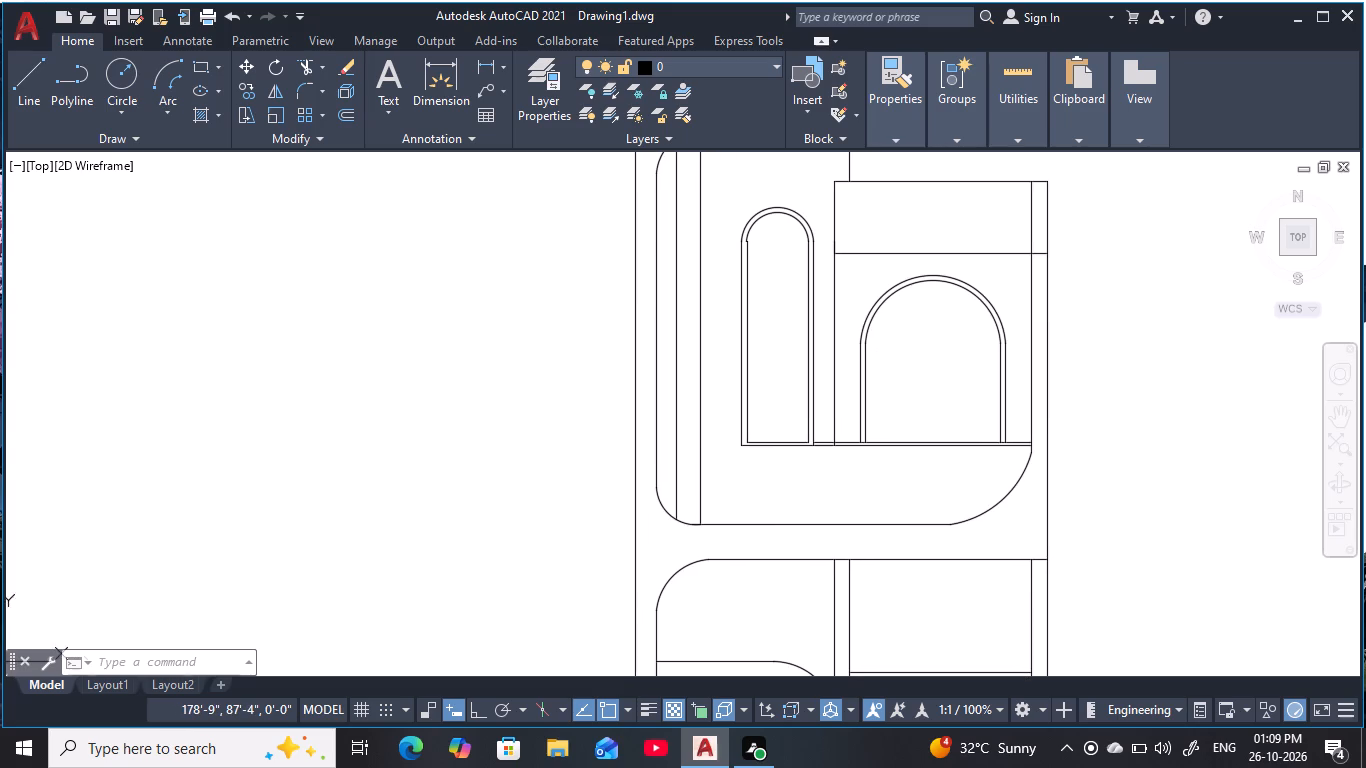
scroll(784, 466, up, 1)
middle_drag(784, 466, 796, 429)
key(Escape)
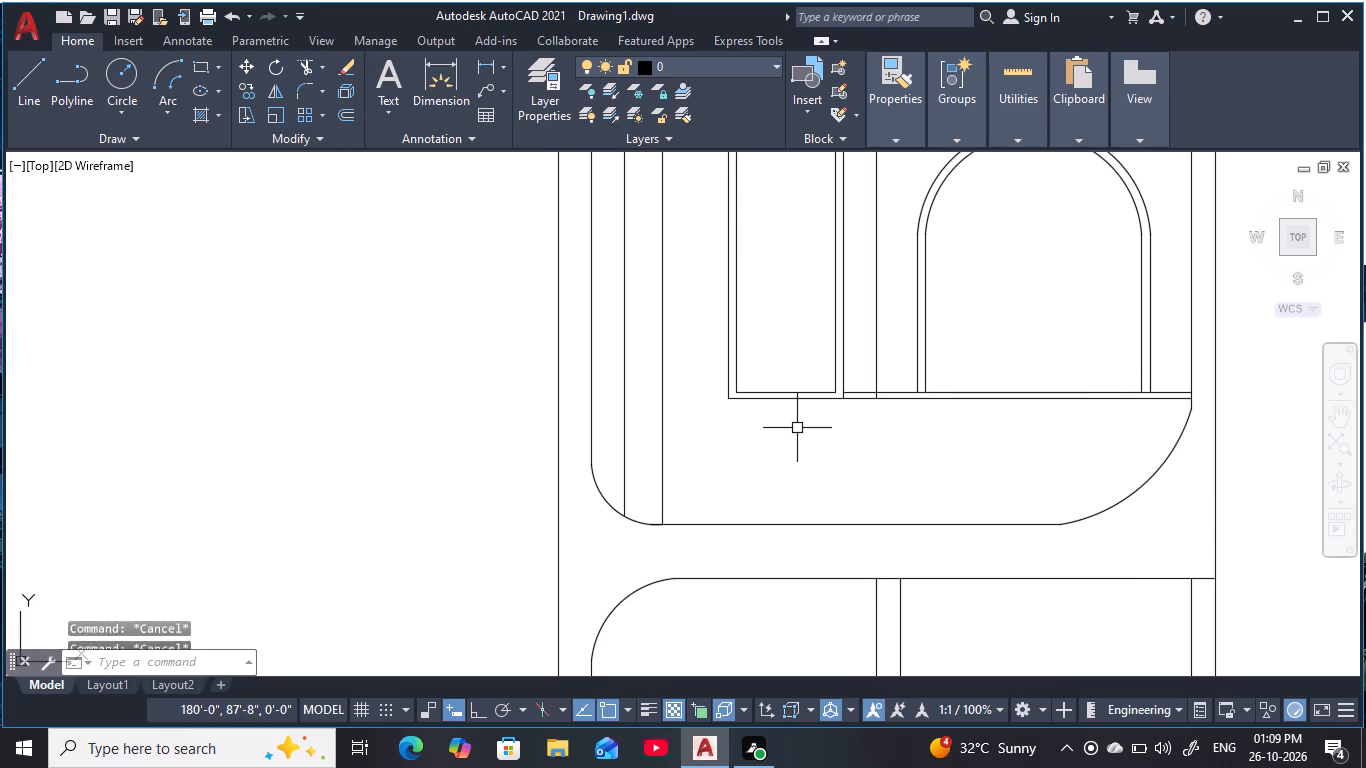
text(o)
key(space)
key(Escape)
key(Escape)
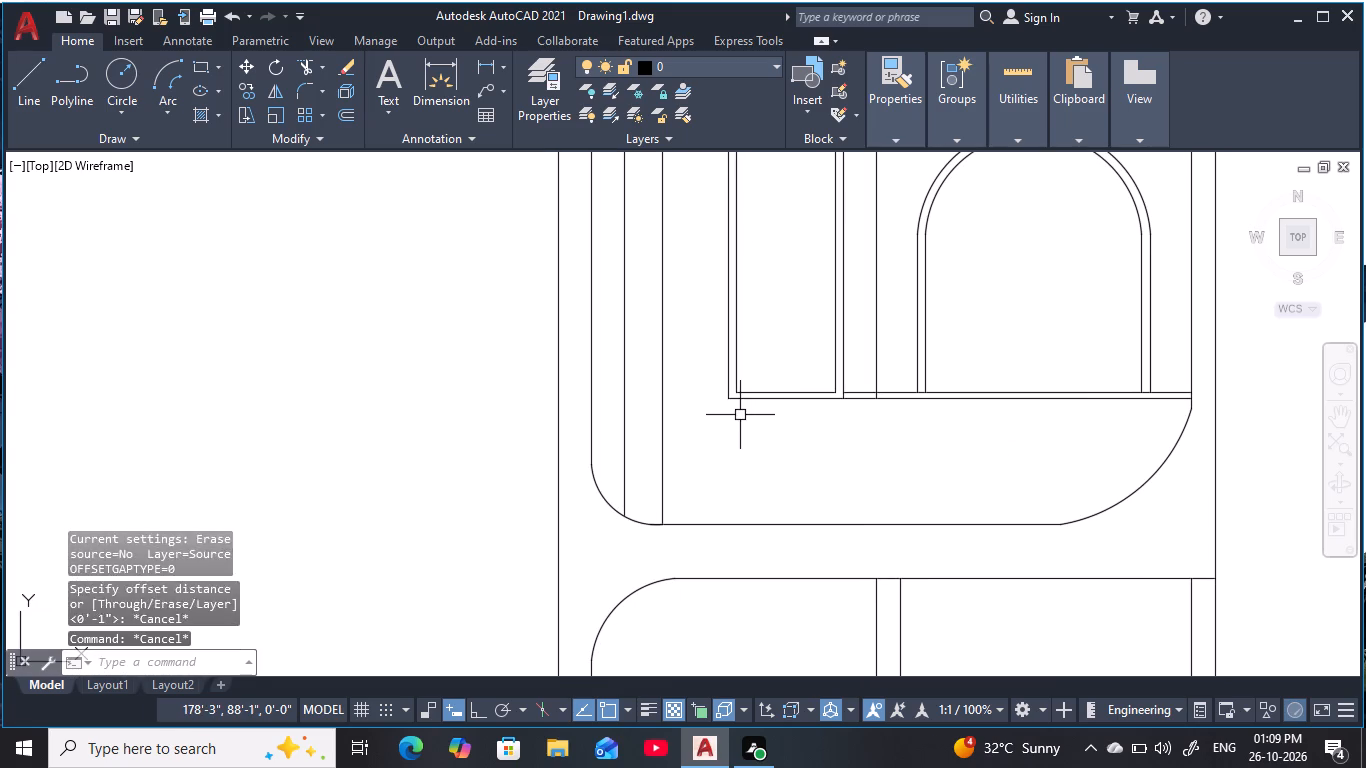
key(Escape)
Draw a vertical line, with Ortho on, from the narrow arch frame's lower-left corner down to the ground-floor opening's top line.
text(l)
key(space)
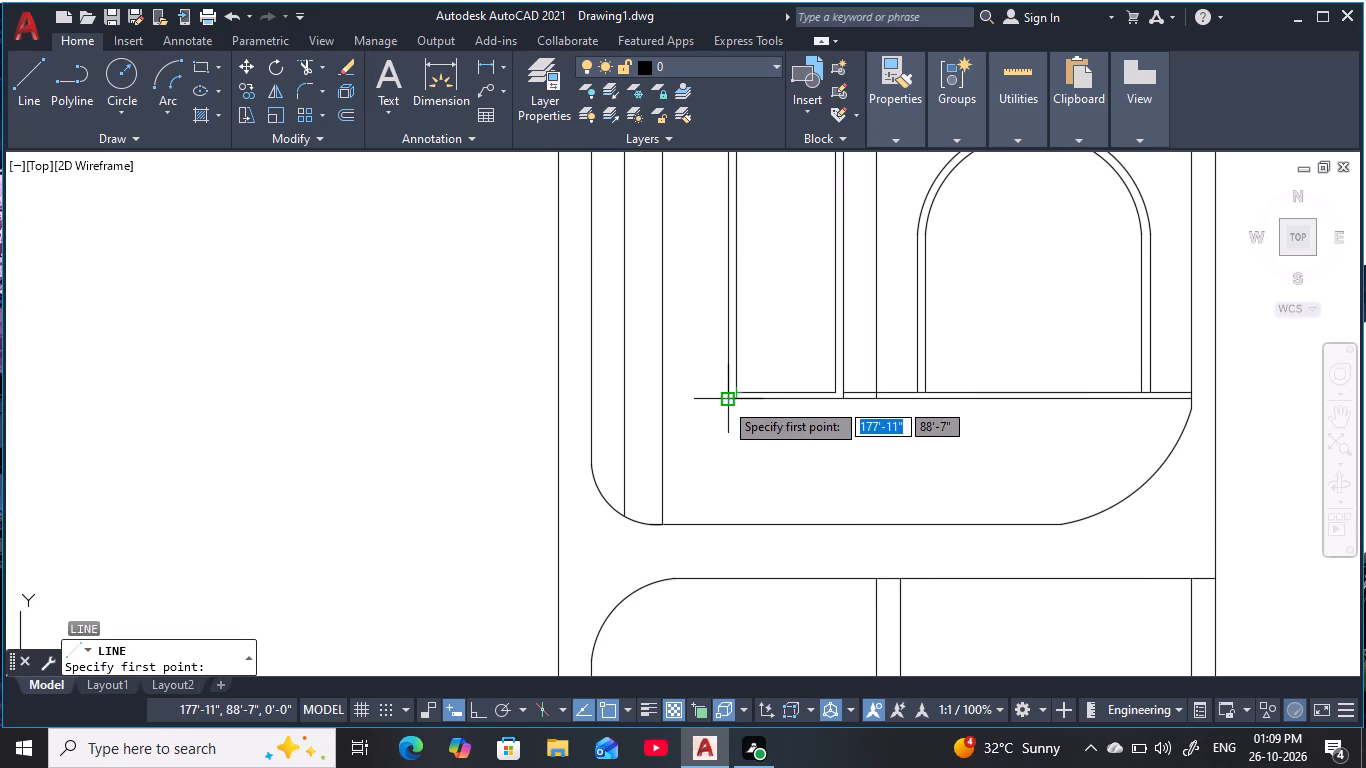
click(724, 401)
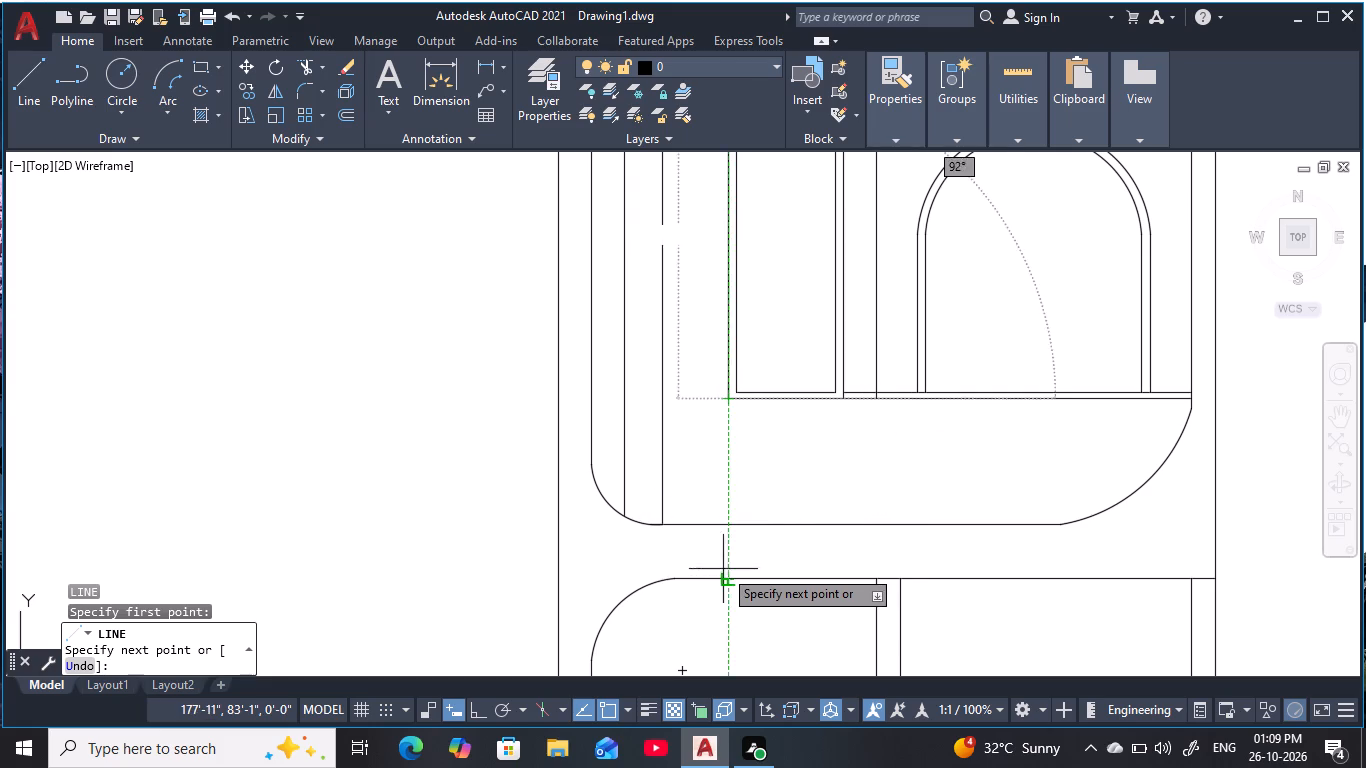
key(F8)
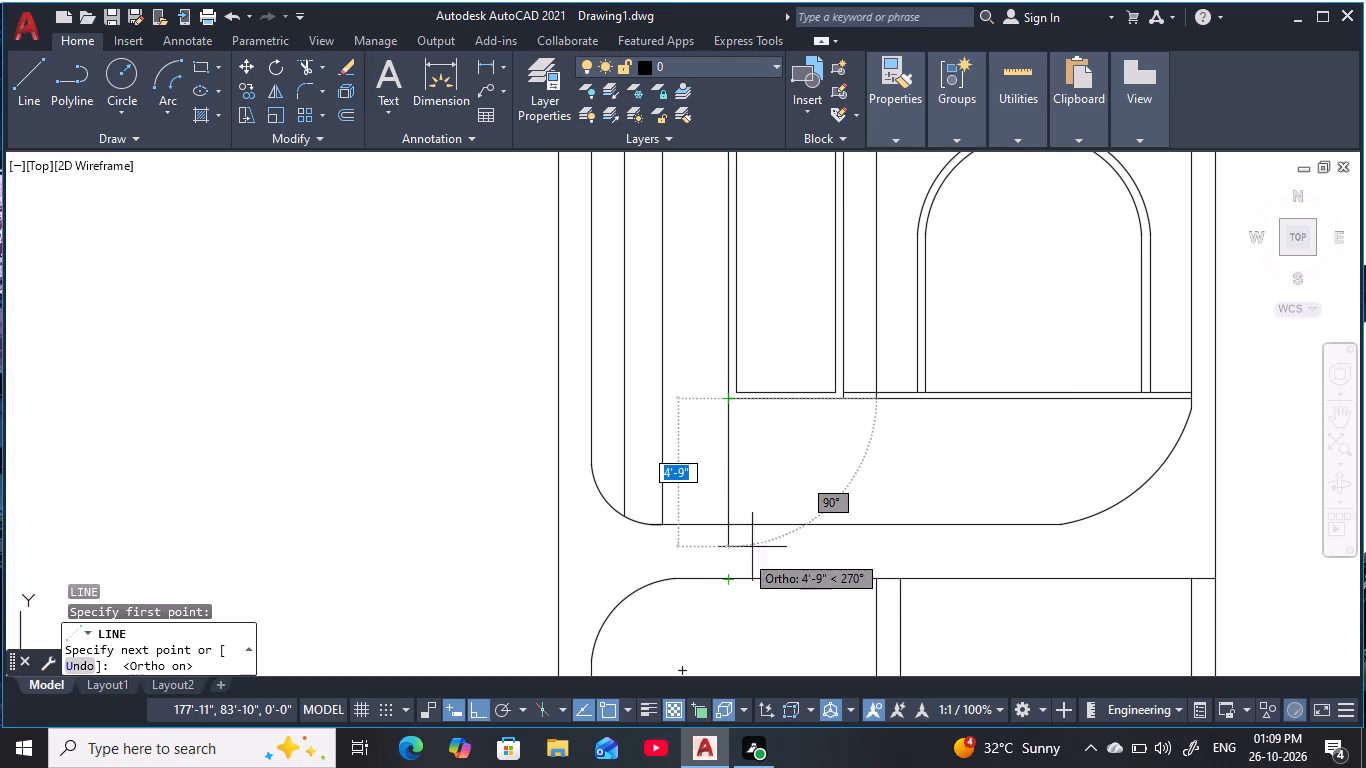
click(730, 577)
key(Escape)
key(Escape)
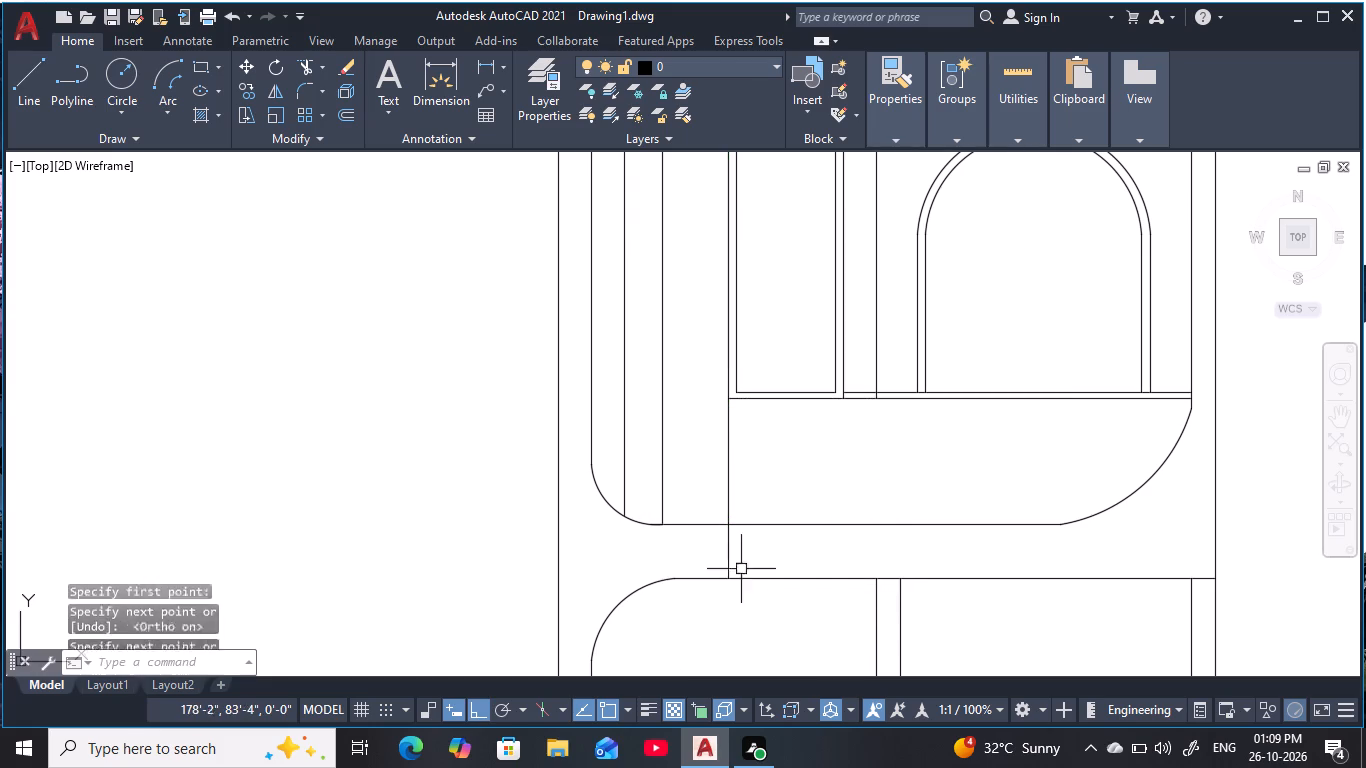
key(Escape)
key(Escape)
Offset the vertical line under the narrow arch frame 3" outward, away from the wide arch.
text(o 3)
key(space)
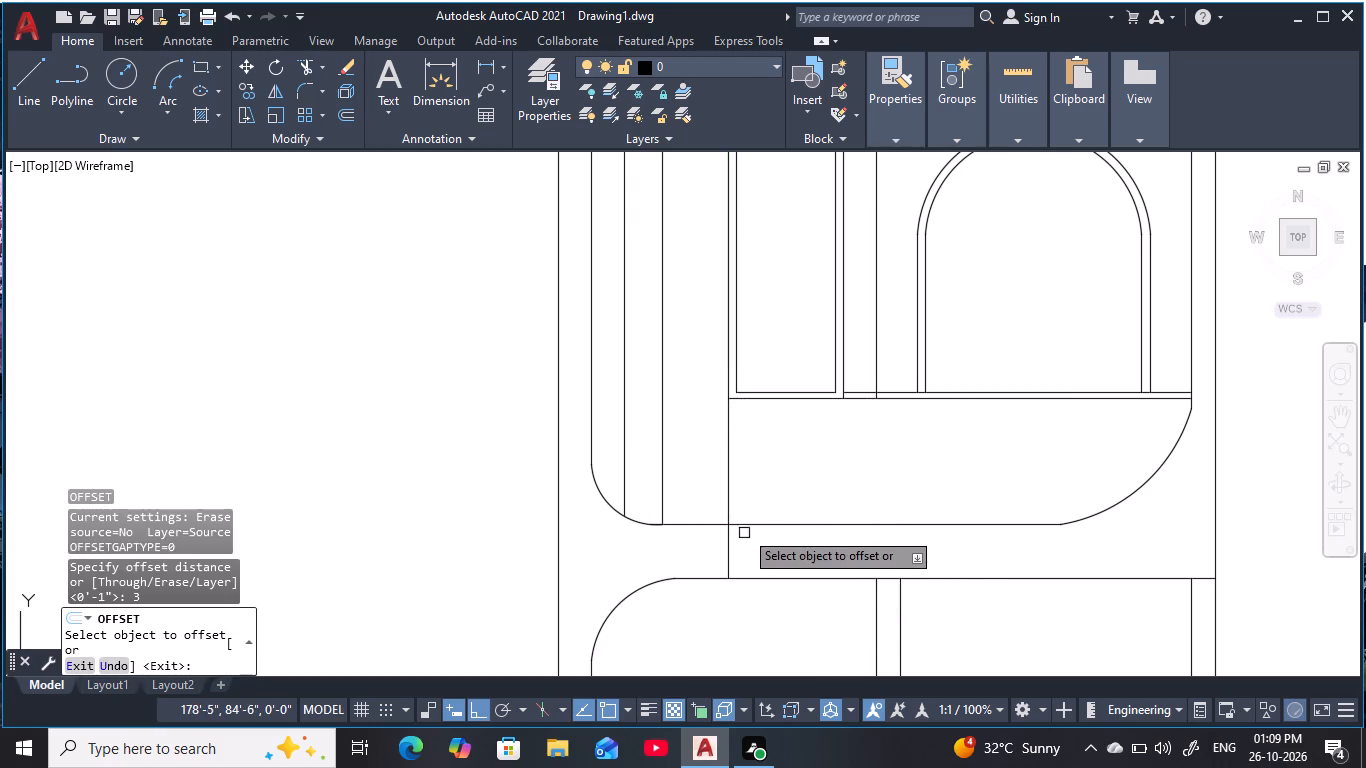
click(731, 473)
click(672, 488)
key(Escape)
key(Escape)
key(Escape)
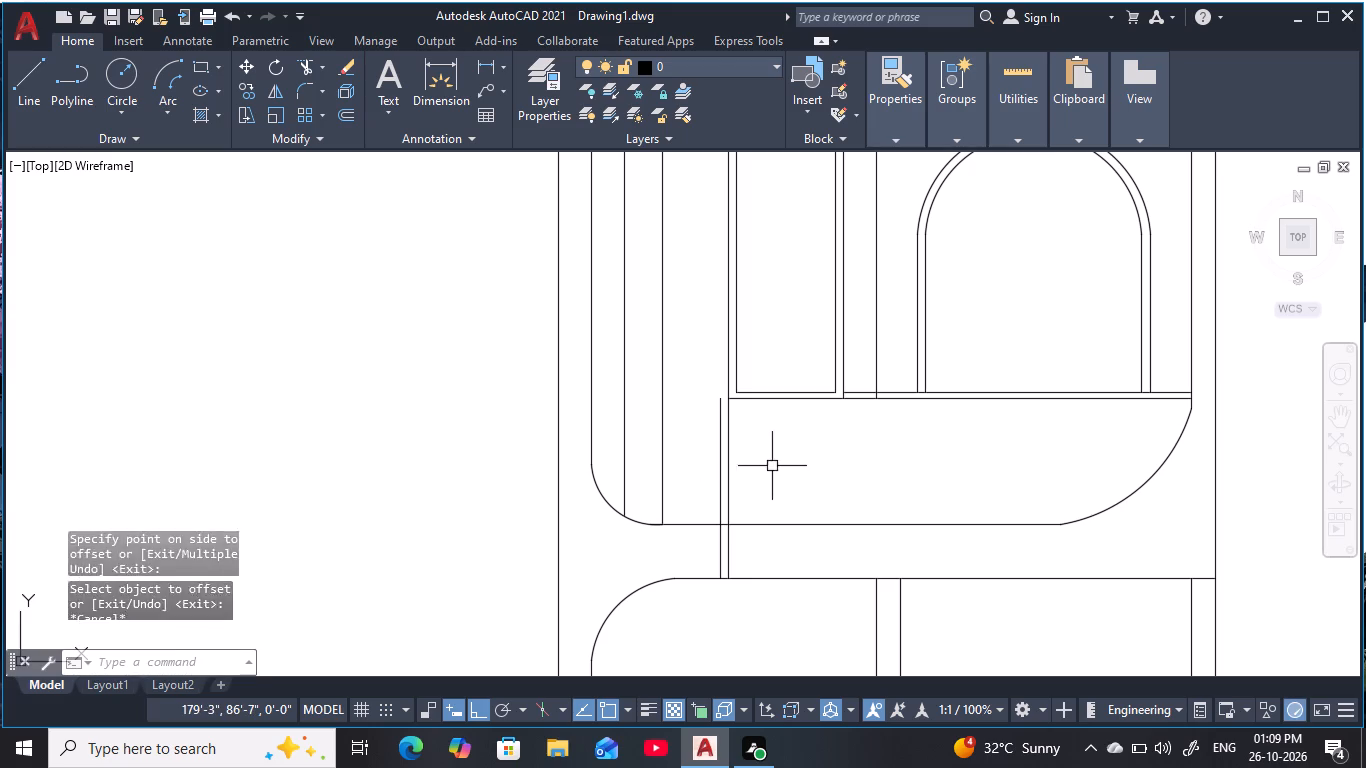
key(Escape)
key(Escape)
Extend the balcony's top line to the new offset vertical line.
key(e)
text(x)
key(space)
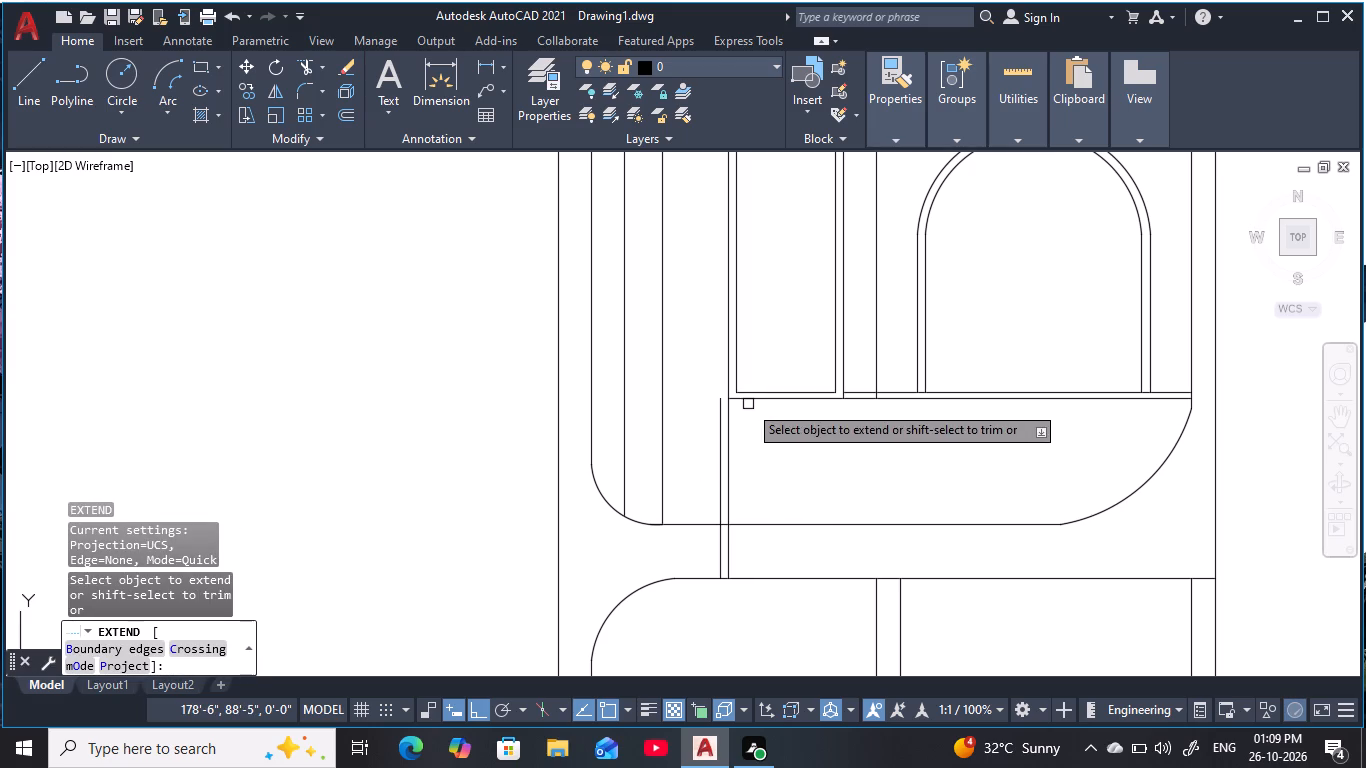
click(748, 402)
key(Escape)
key(Escape)
key(Escape)
Trim away both pieces of the original vertical line below the narrow arch frame, leaving only the 3" offset line.
text(tr)
key(space)
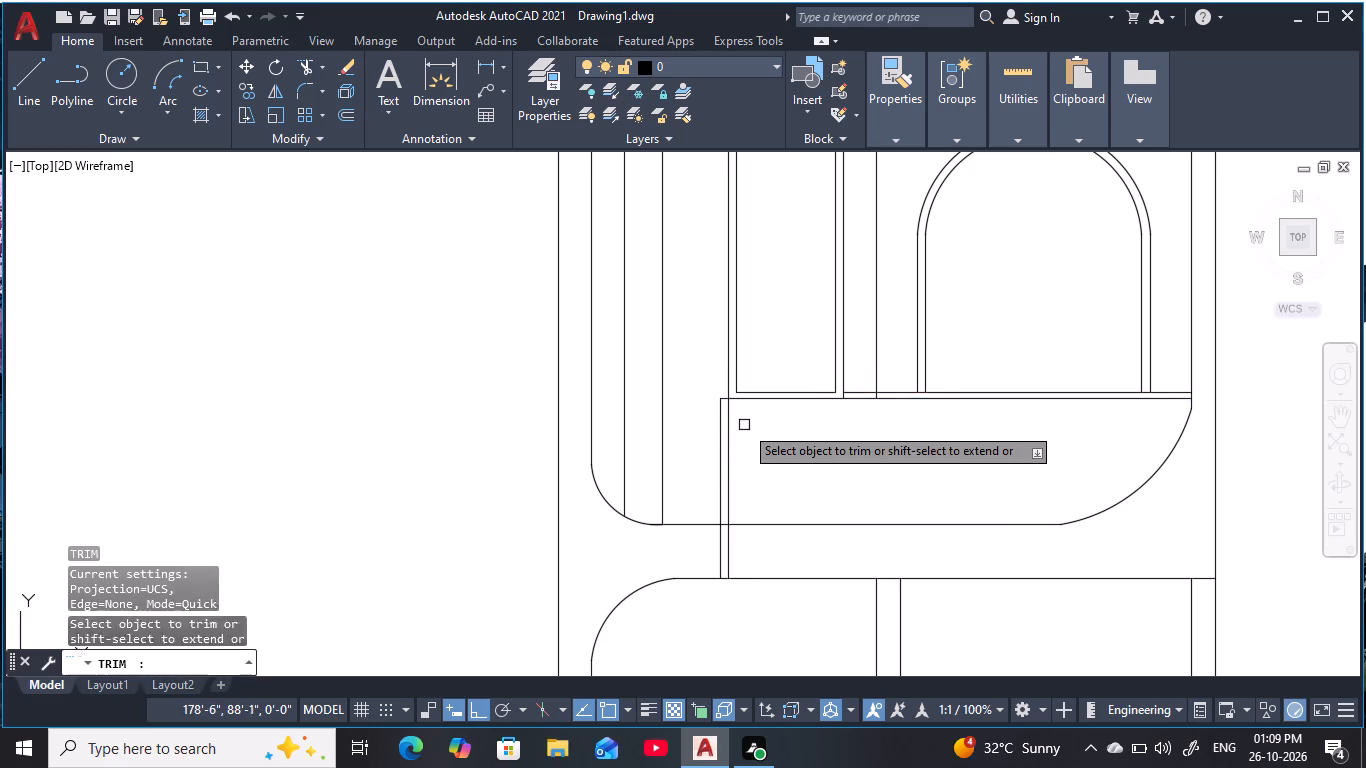
click(733, 453)
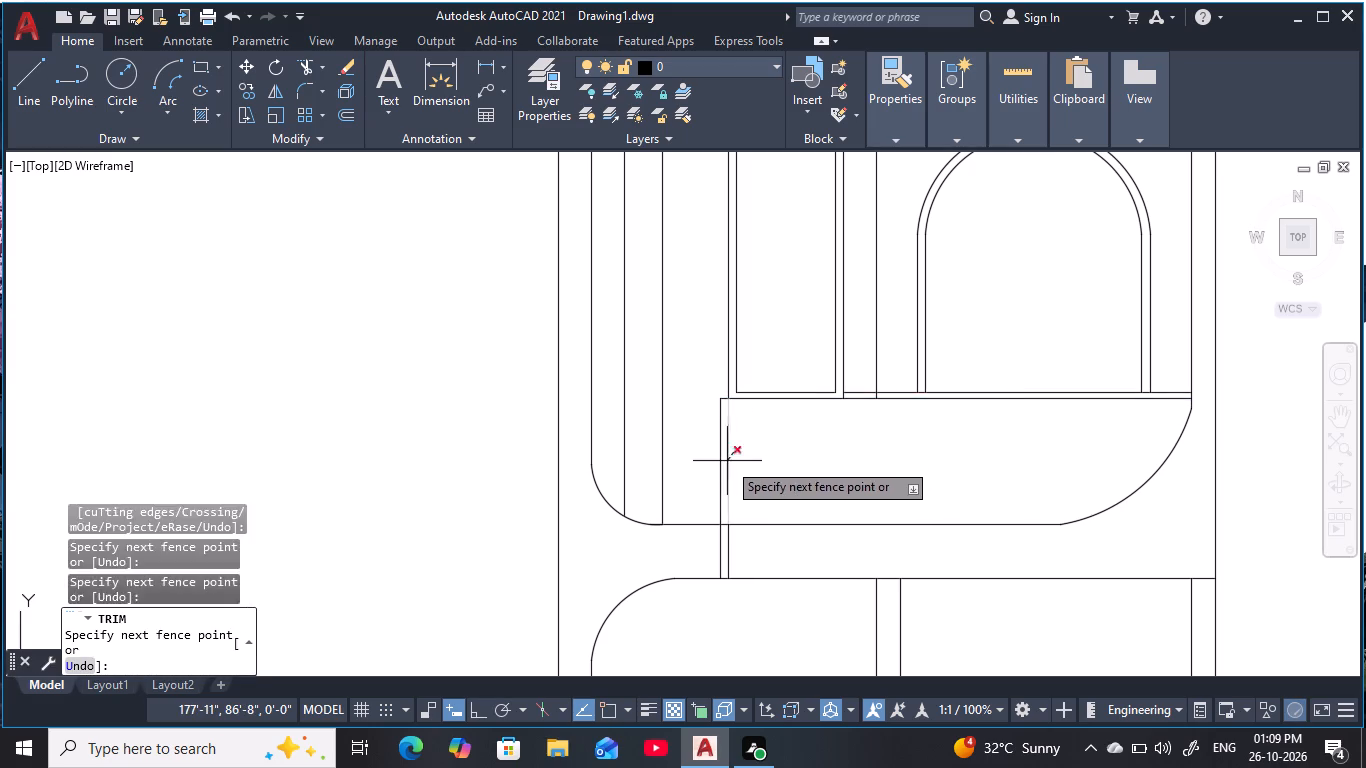
click(727, 461)
click(729, 555)
middle_drag(828, 482, 762, 486)
key(Escape)
key(Escape)
key(Escape)
key(Escape)
key(Escape)
key(Escape)
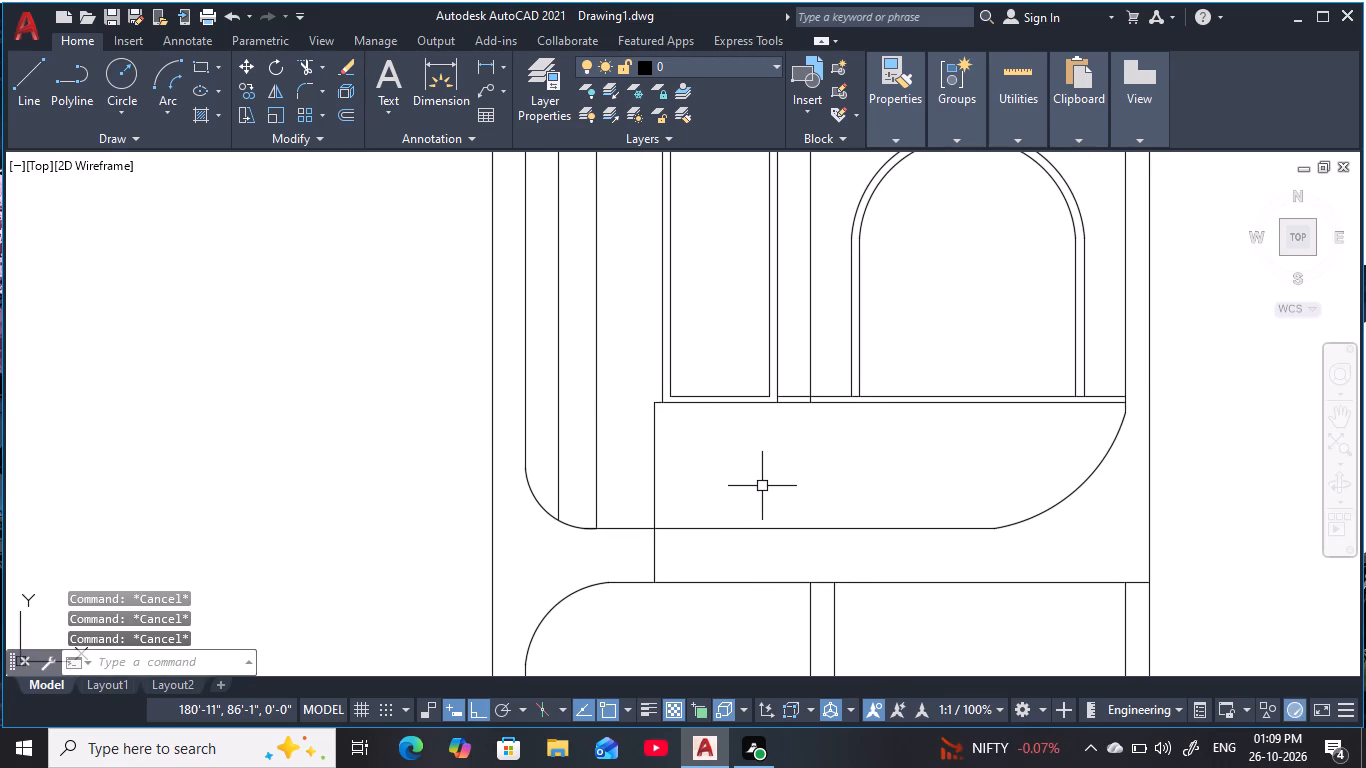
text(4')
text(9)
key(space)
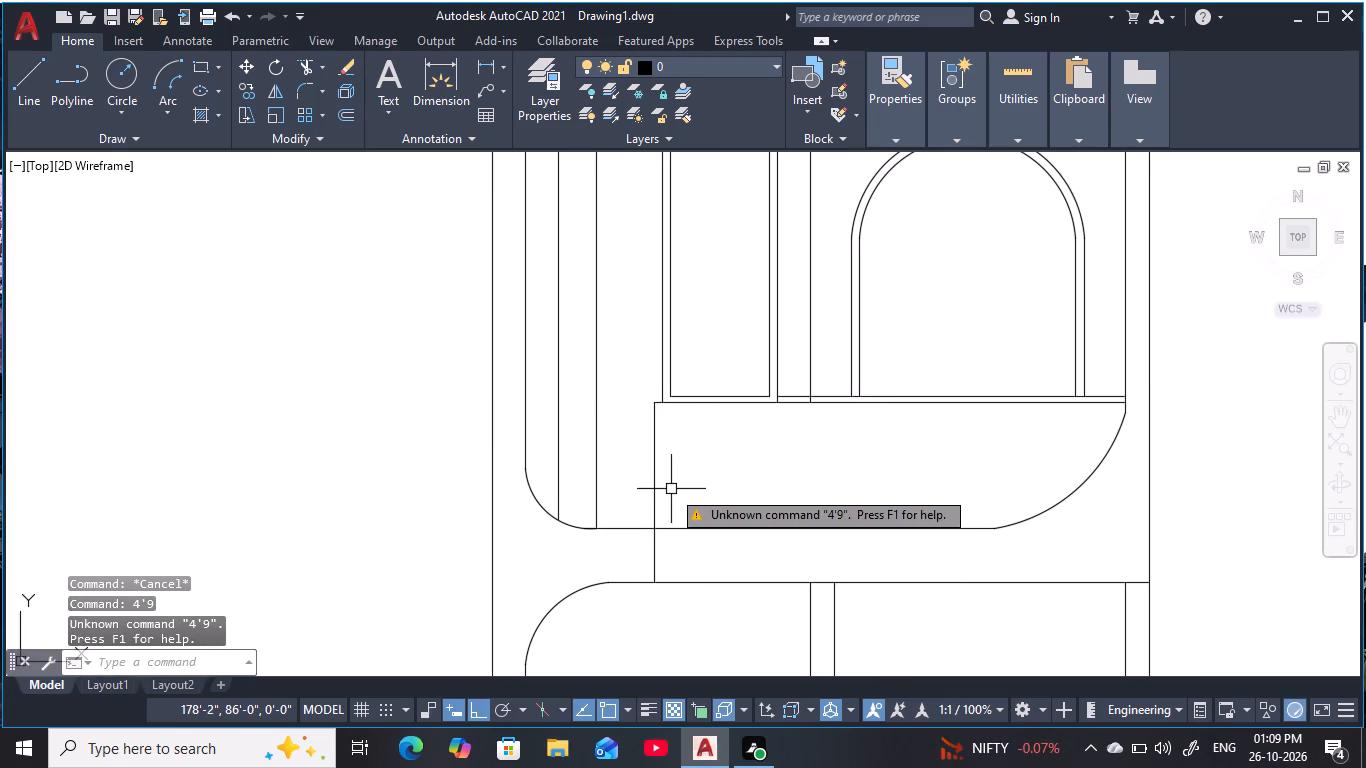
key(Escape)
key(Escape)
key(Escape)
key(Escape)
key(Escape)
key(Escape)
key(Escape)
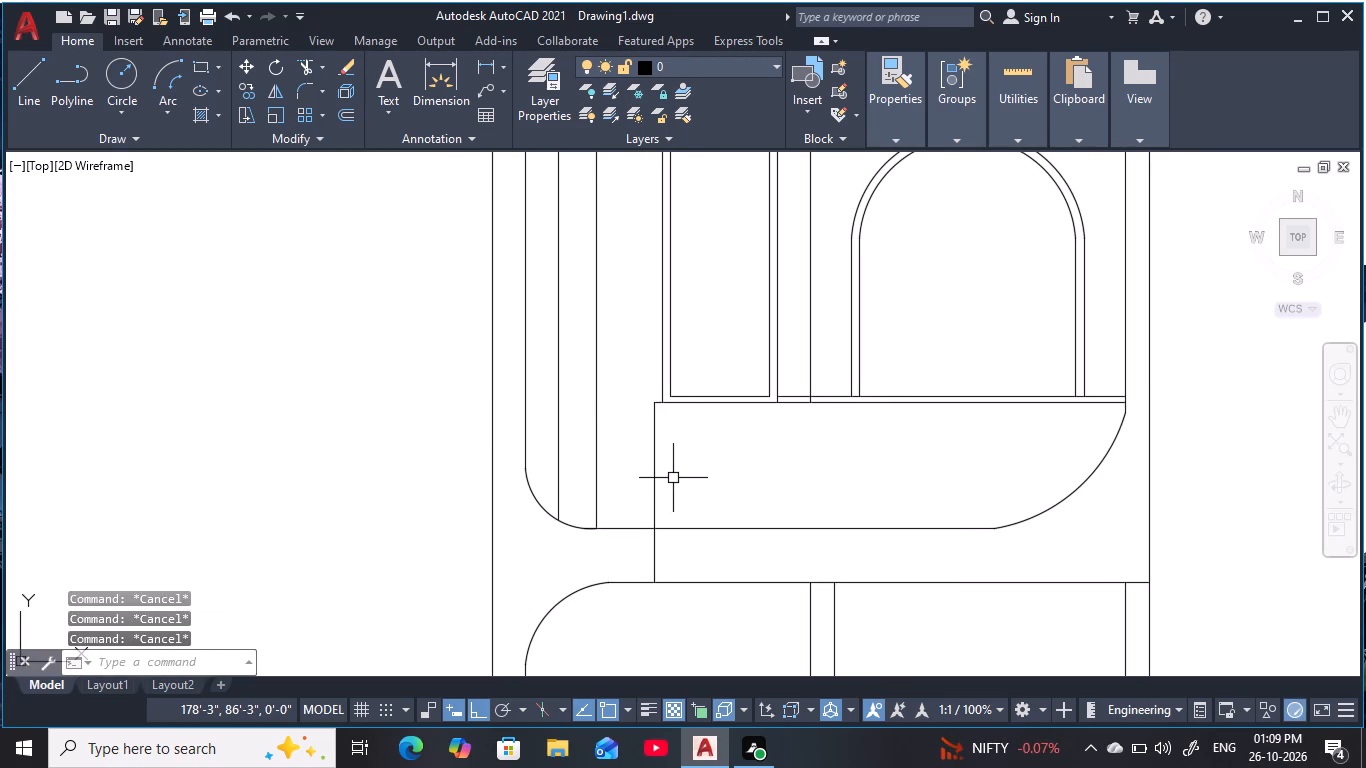
Offset the vertical line at the balcony's outer end 4'-9" toward the wide arch.
text(o)
key(space)
text(4')
text(9)
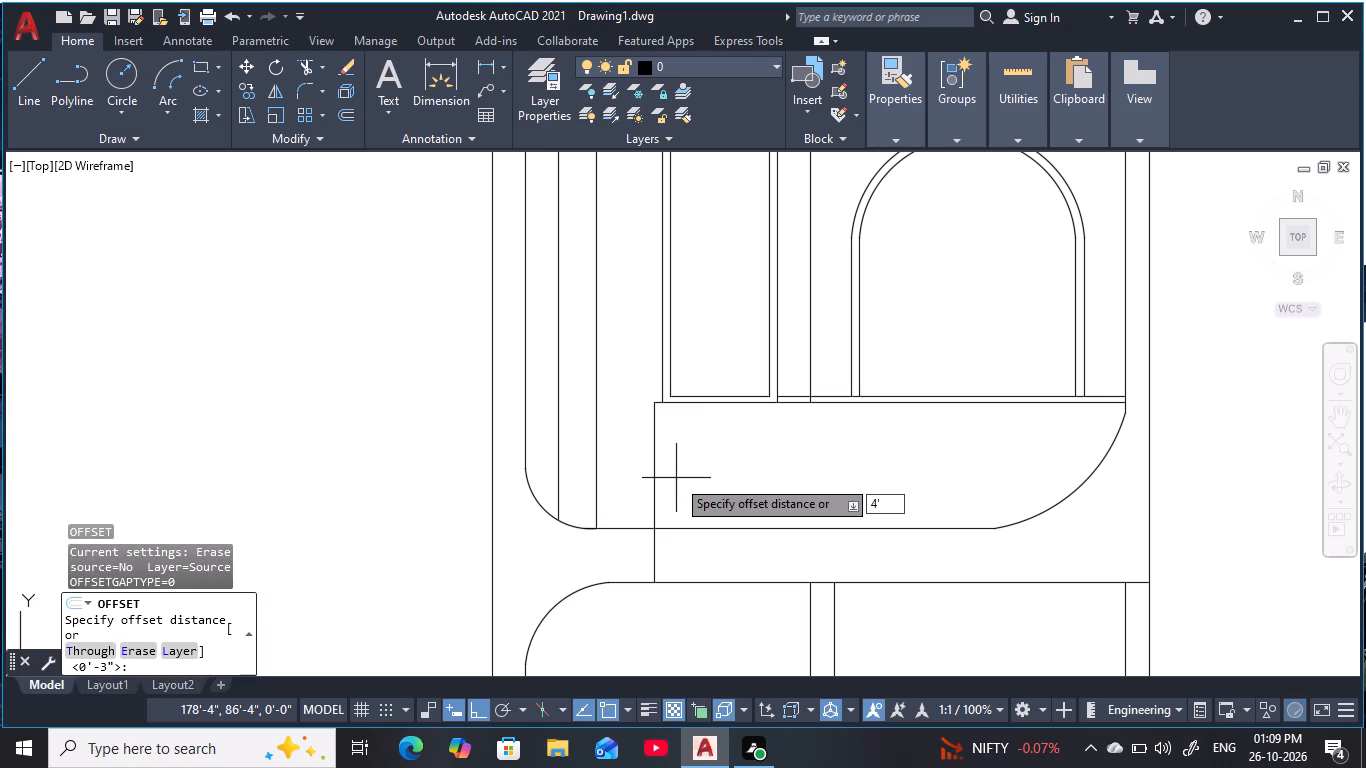
key(space)
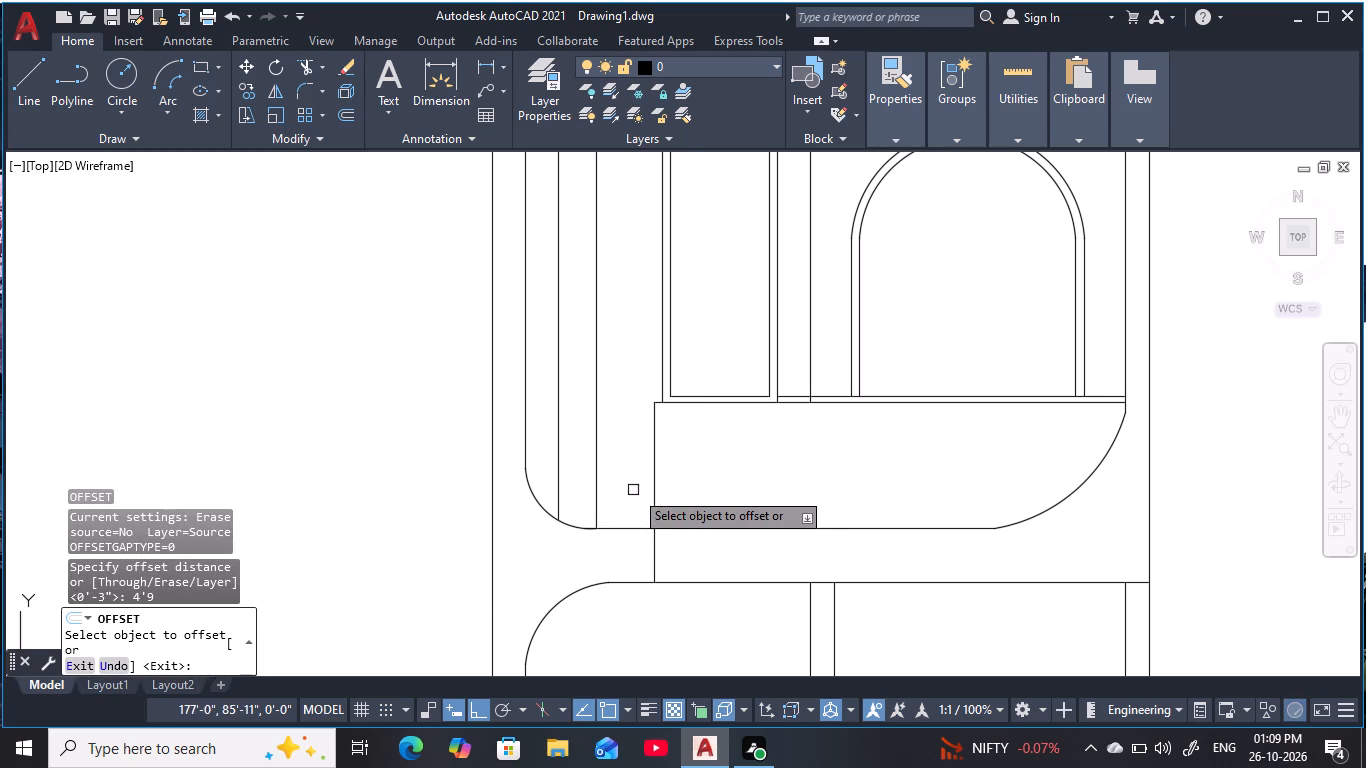
click(657, 495)
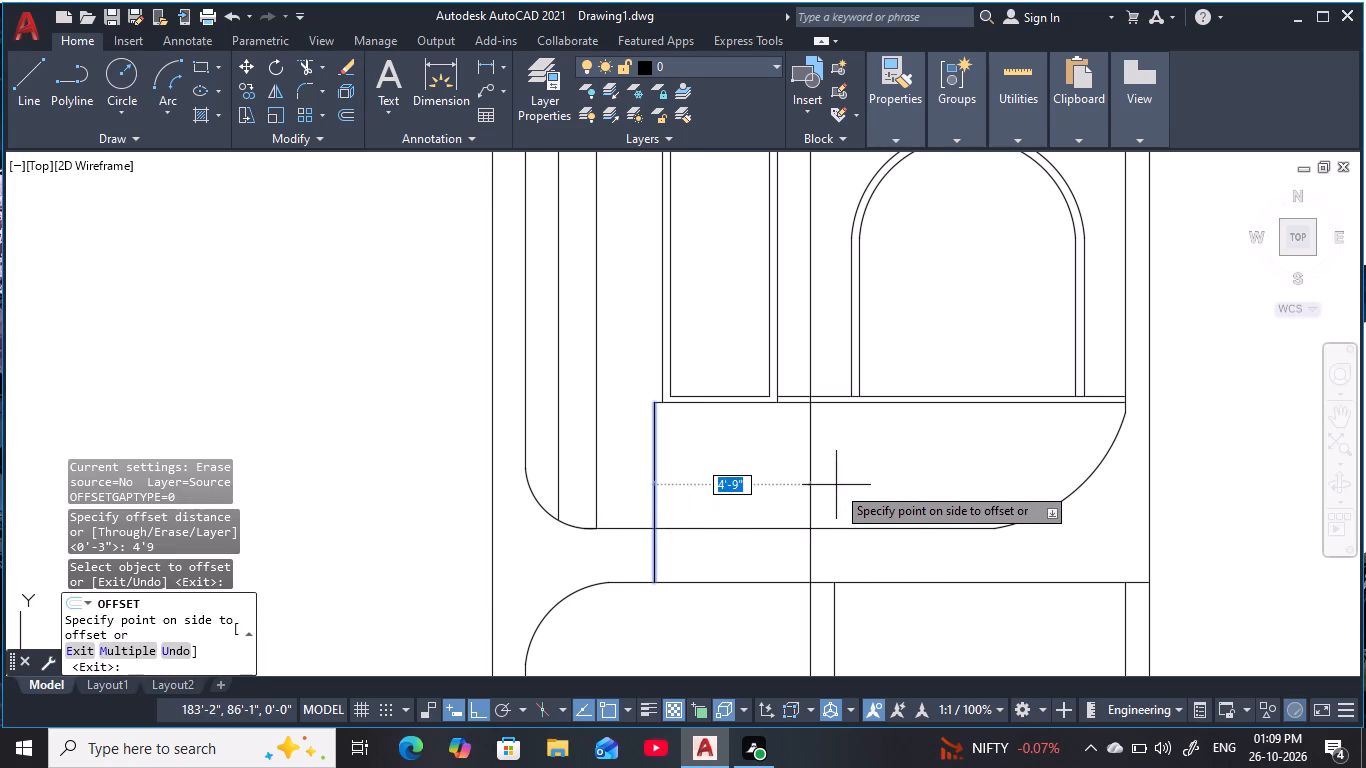
click(836, 485)
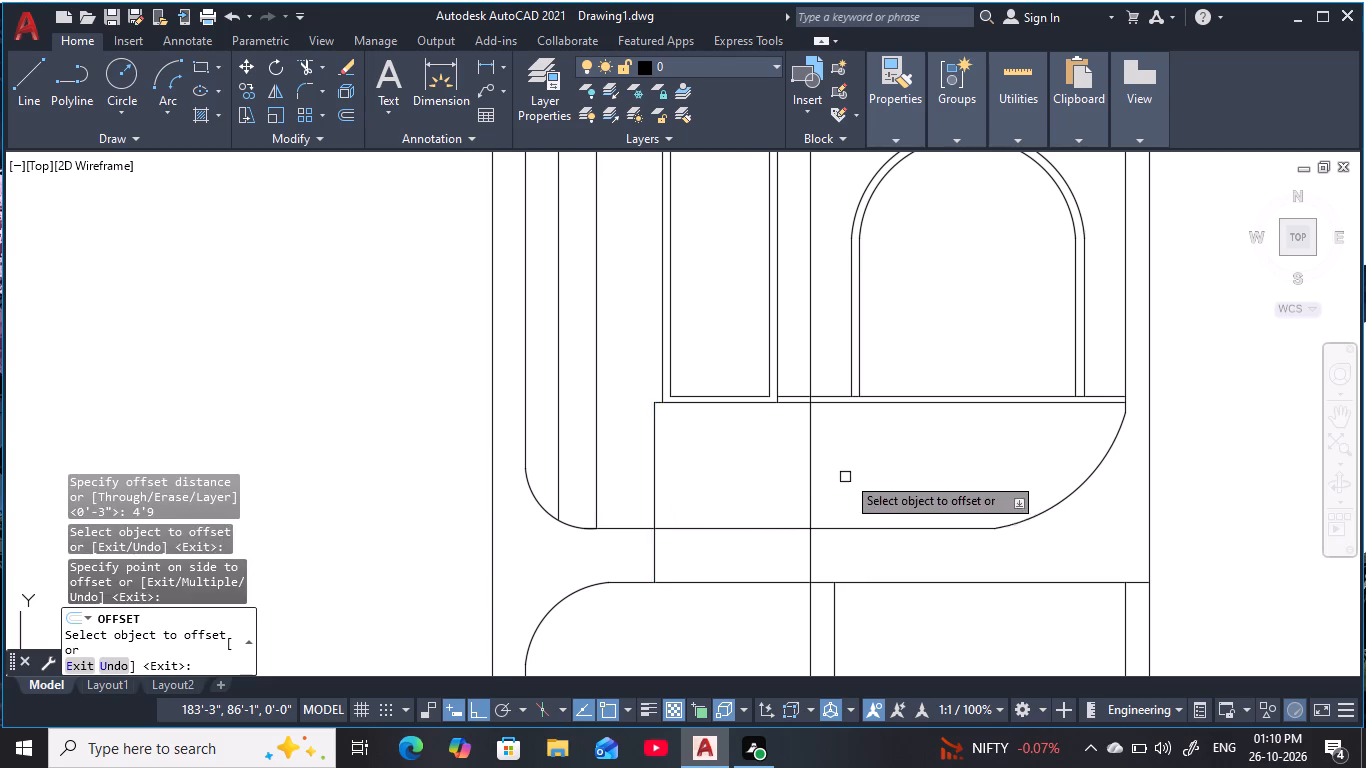
middle_drag(847, 475, 848, 547)
key(Escape)
scroll(844, 542, down, 1)
key(Escape)
Trim the vertical line running between the narrow and wide arches, from the upper band down to the balcony.
text(tr)
key(space)
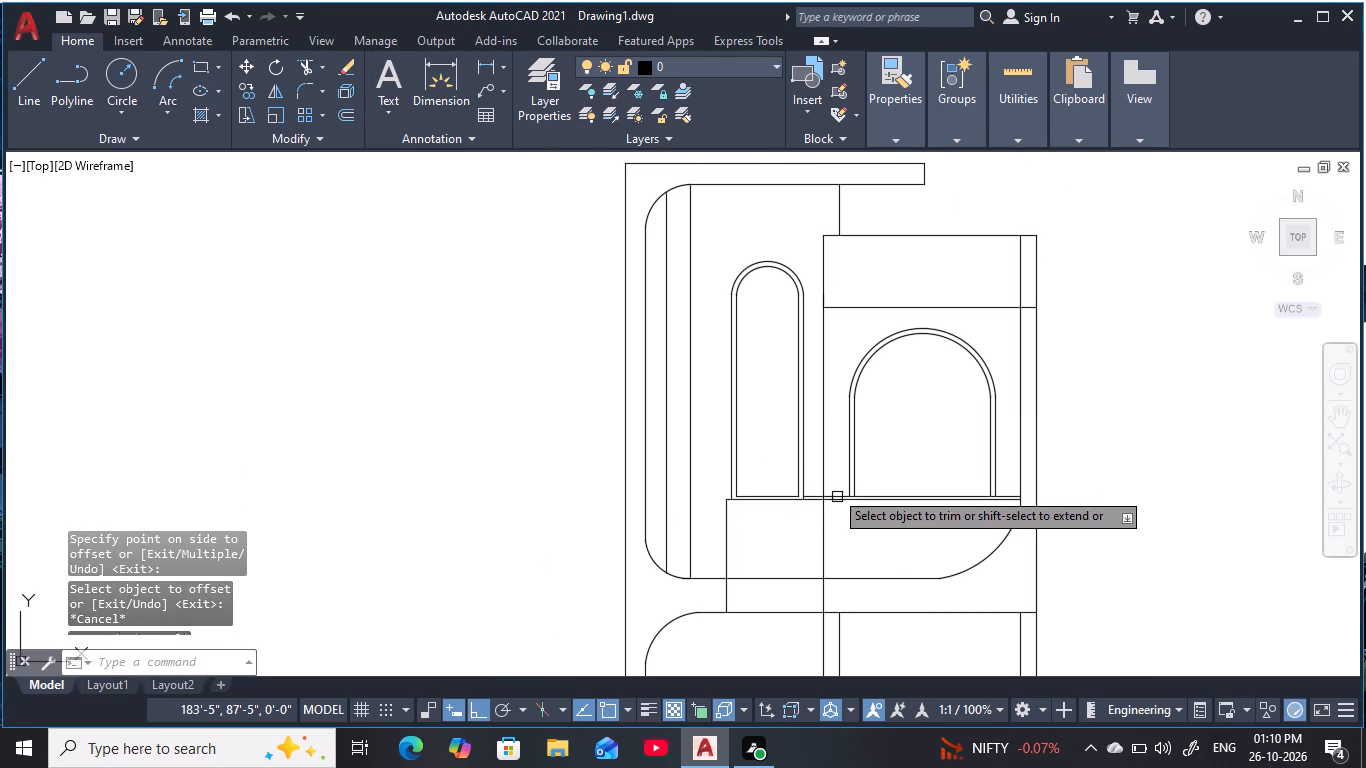
click(818, 426)
click(827, 435)
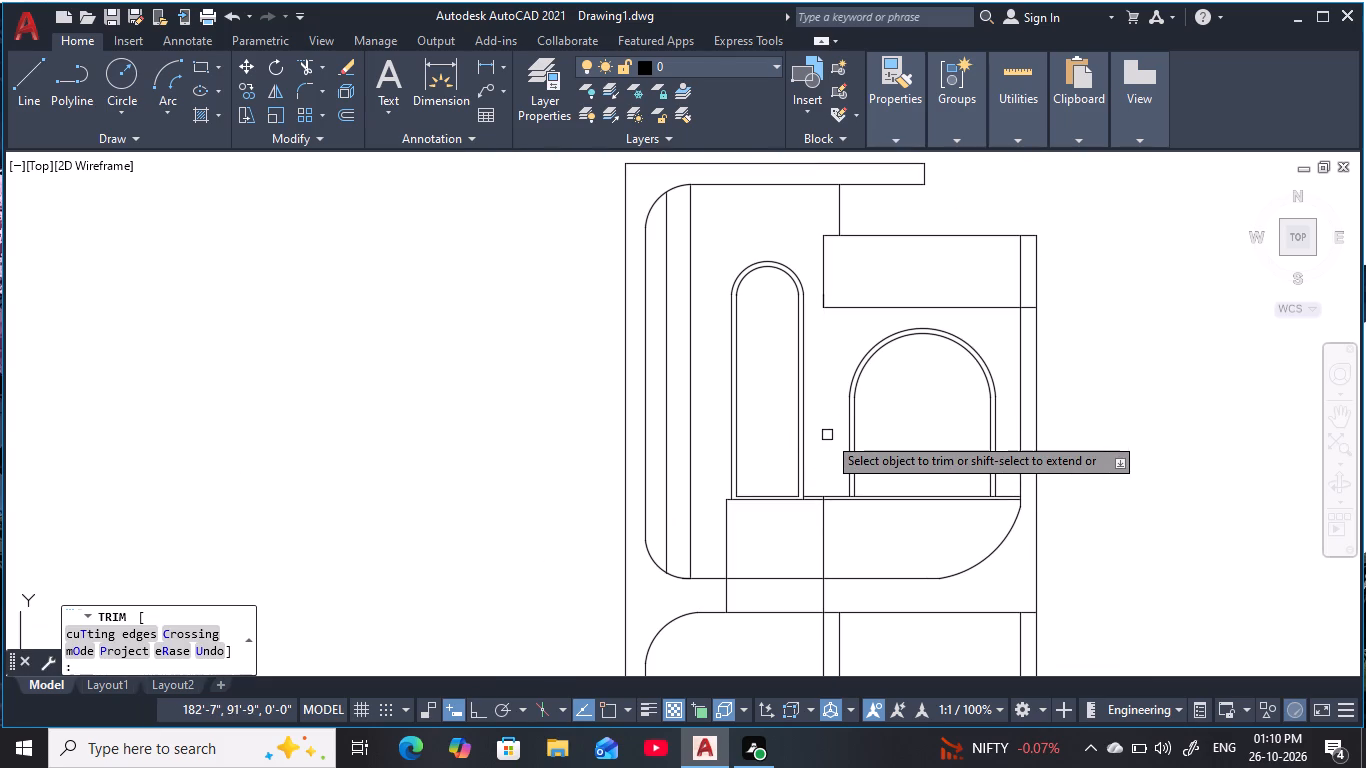
key(Escape)
key(Escape)
key(Escape)
key(Escape)
key(Escape)
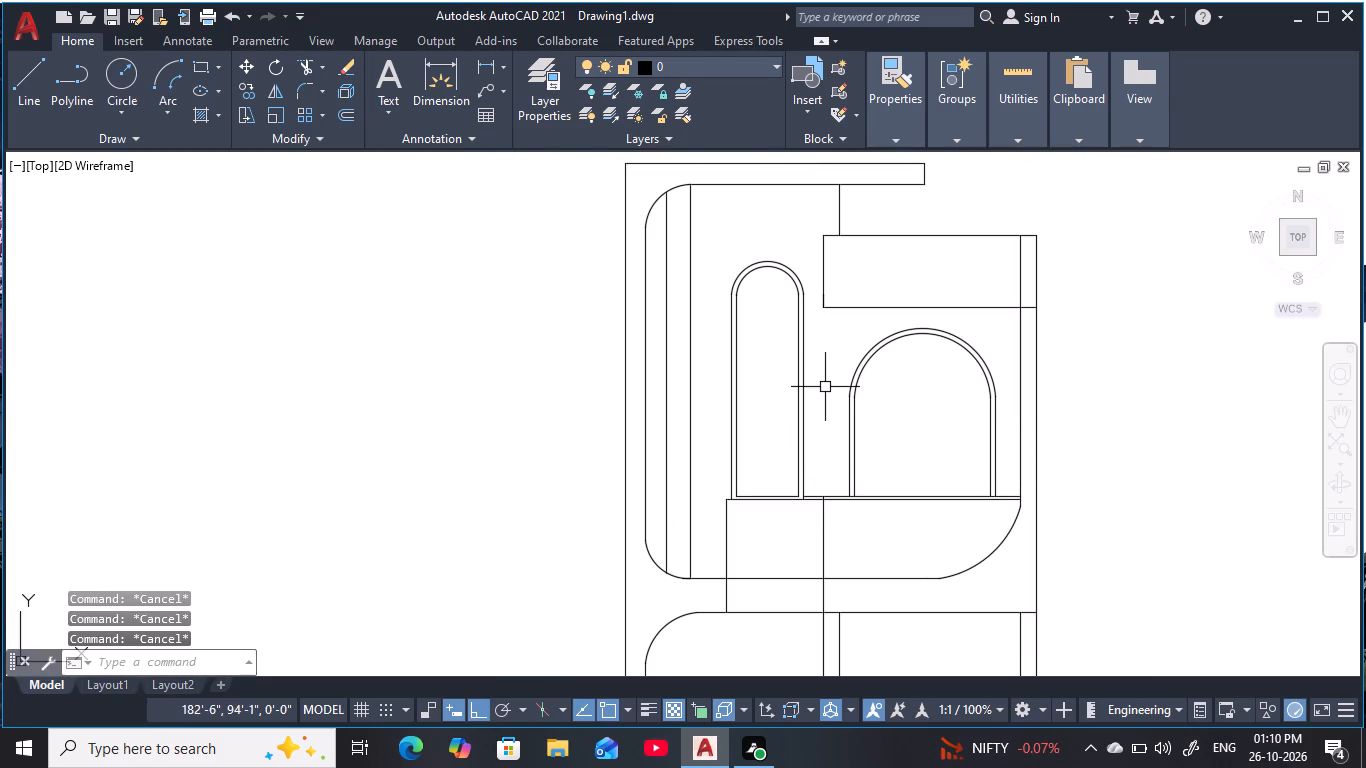
Extend the upper band's top line to the tall inner vertical line and its bottom line to the narrow arch frame.
text(ex)
key(space)
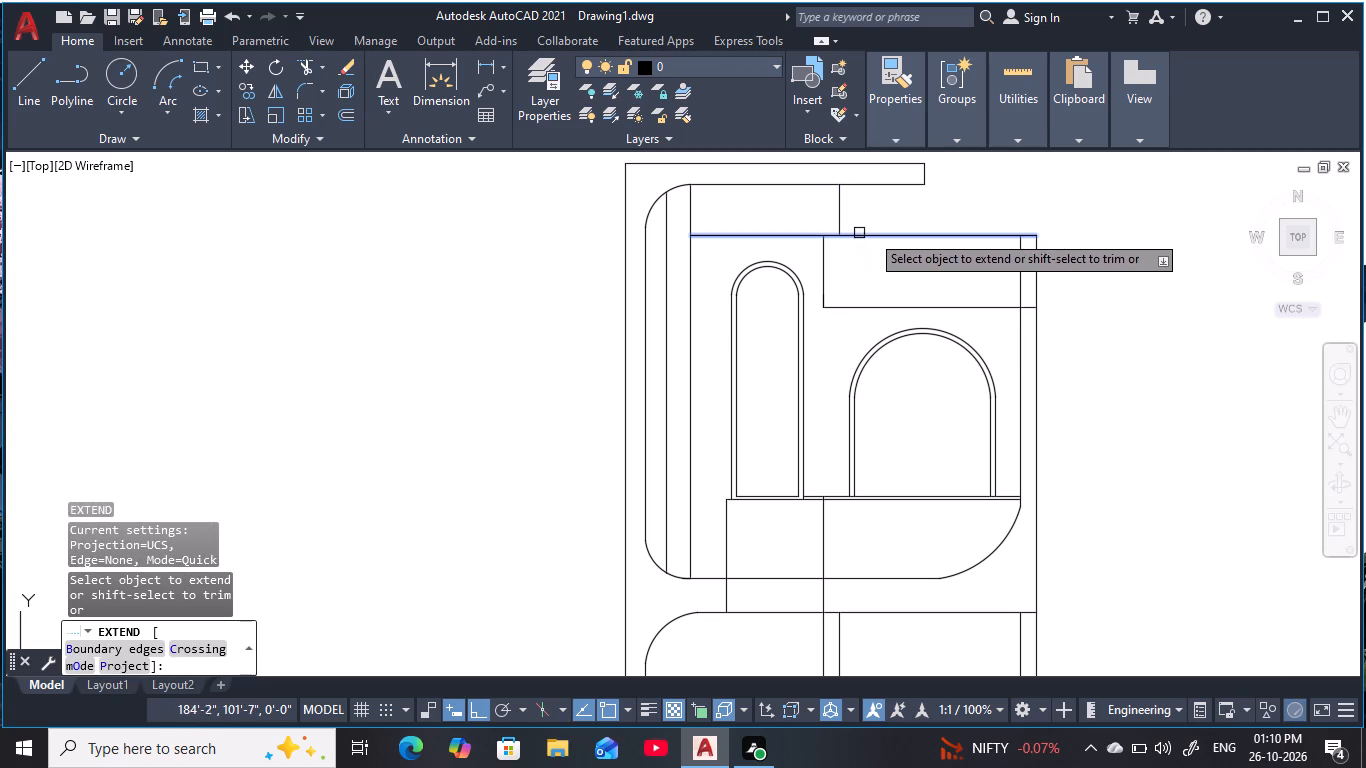
click(857, 236)
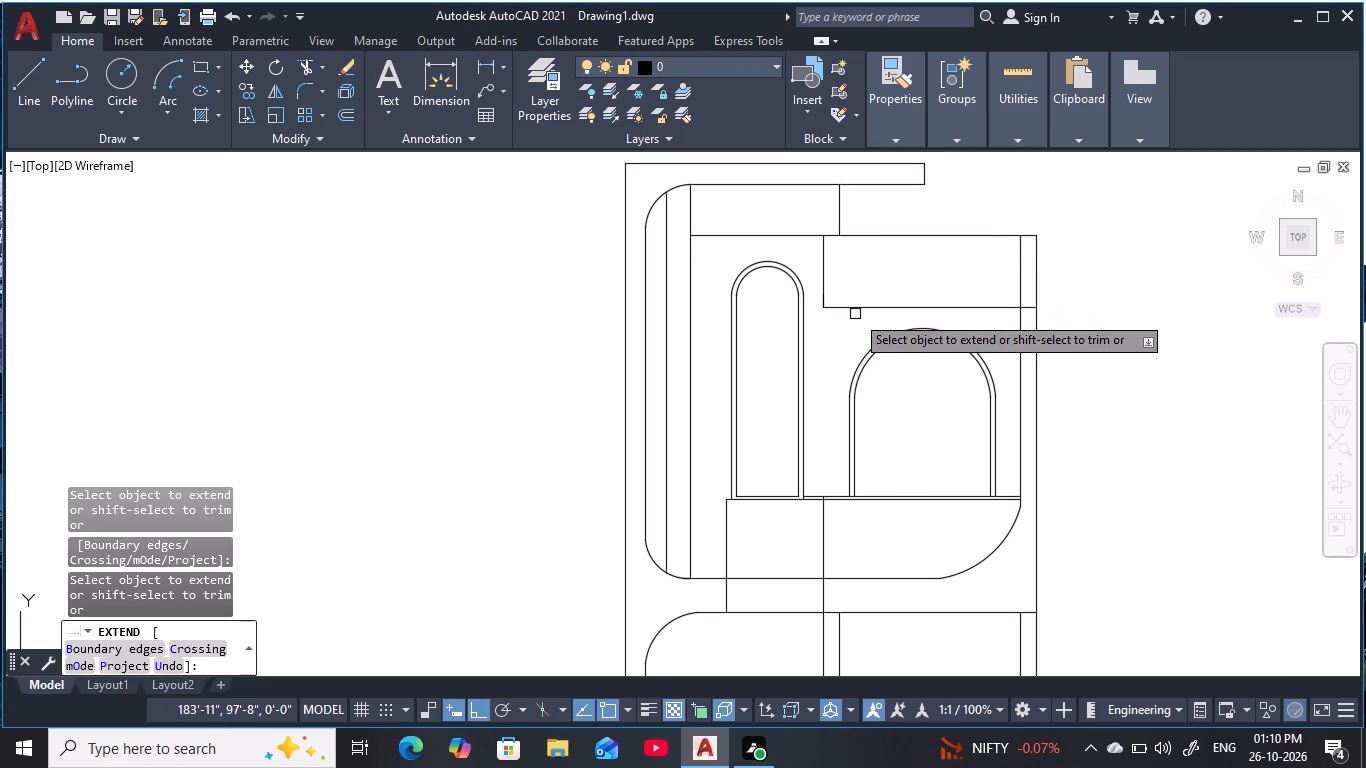
click(854, 309)
key(Escape)
key(Escape)
key(Escape)
key(Escape)
key(Escape)
Trim the vertical line crossing the upper band, including the short stub left at the band's bottom line.
text(tr)
key(space)
click(845, 280)
click(810, 270)
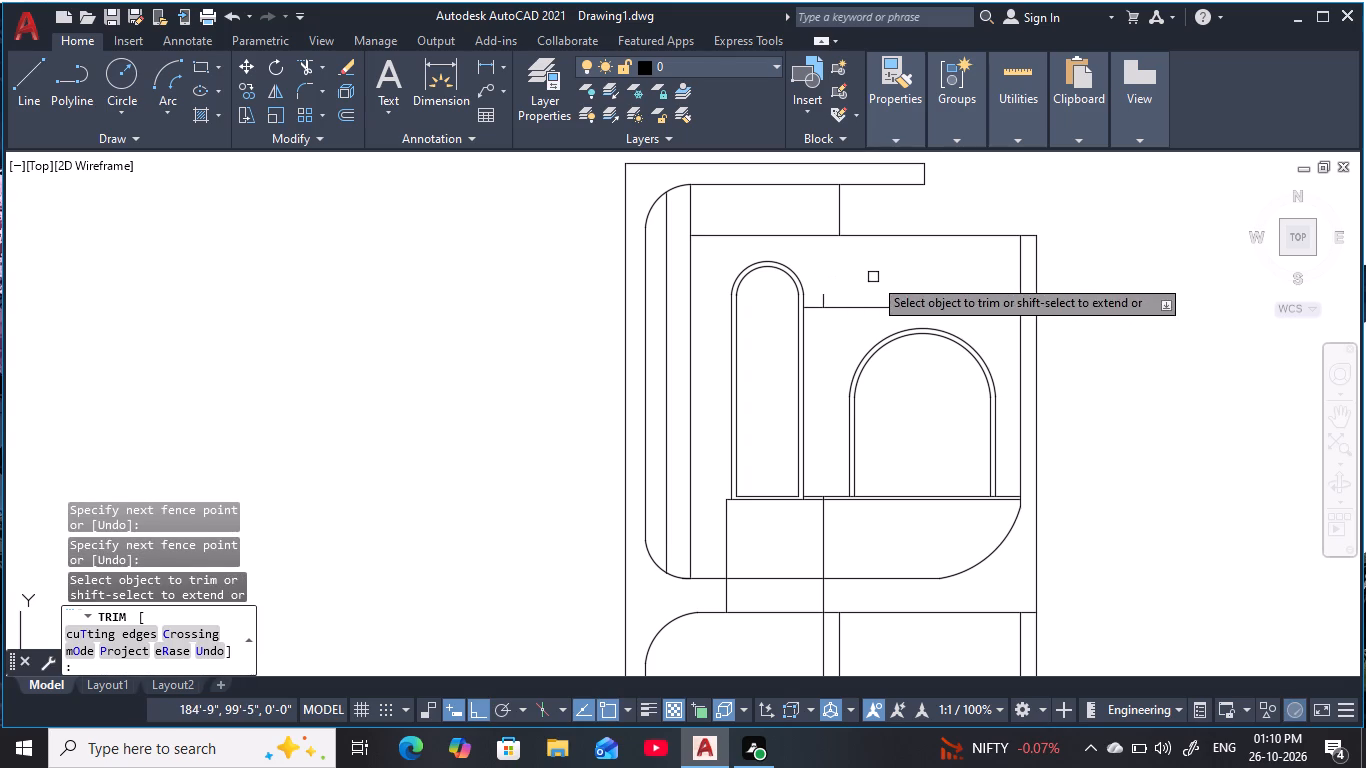
click(820, 301)
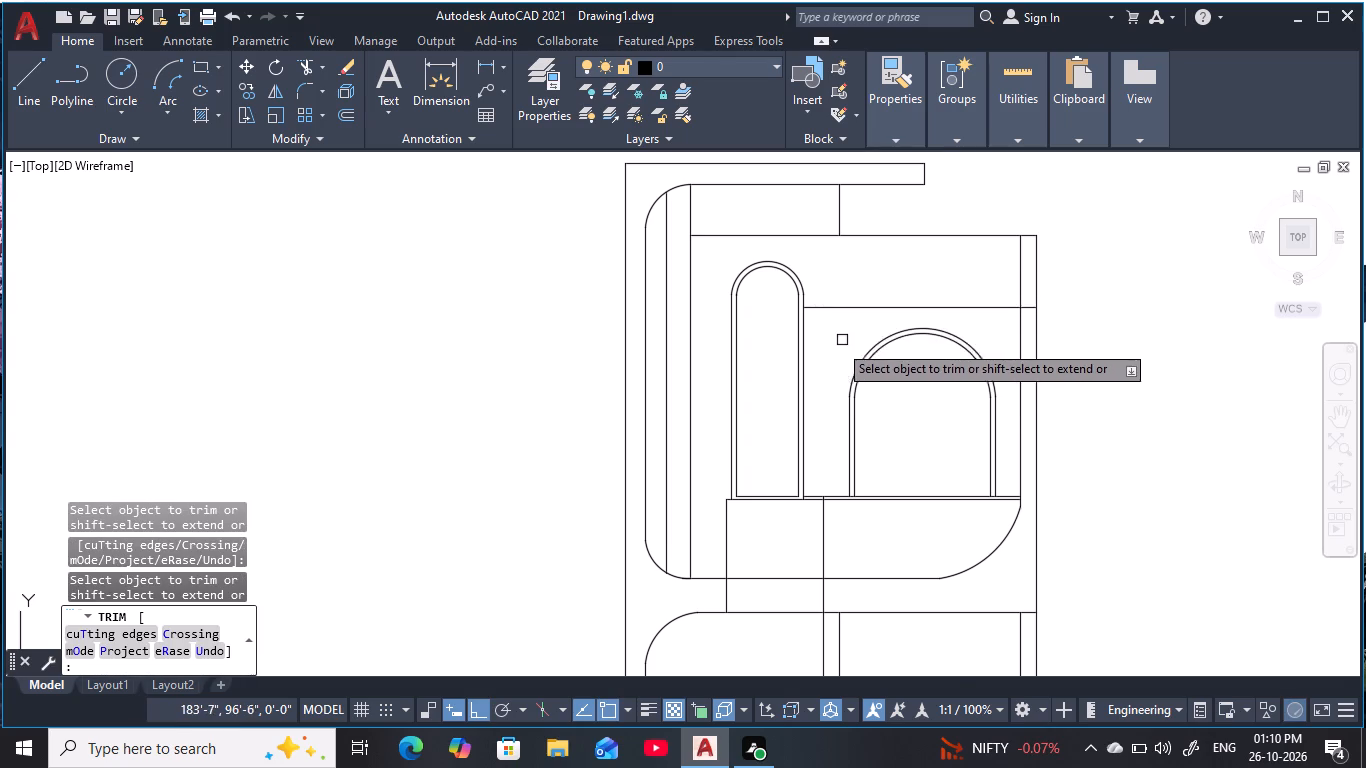
scroll(830, 348, down, 1)
middle_drag(829, 348, 763, 338)
key(Escape)
key(Escape)
key(Escape)
key(Escape)
middle_drag(823, 298, 789, 284)
key(Escape)
key(Escape)
key(Escape)
key(Escape)
scroll(737, 429, up, 2)
middle_drag(739, 430, 750, 407)
key(Escape)
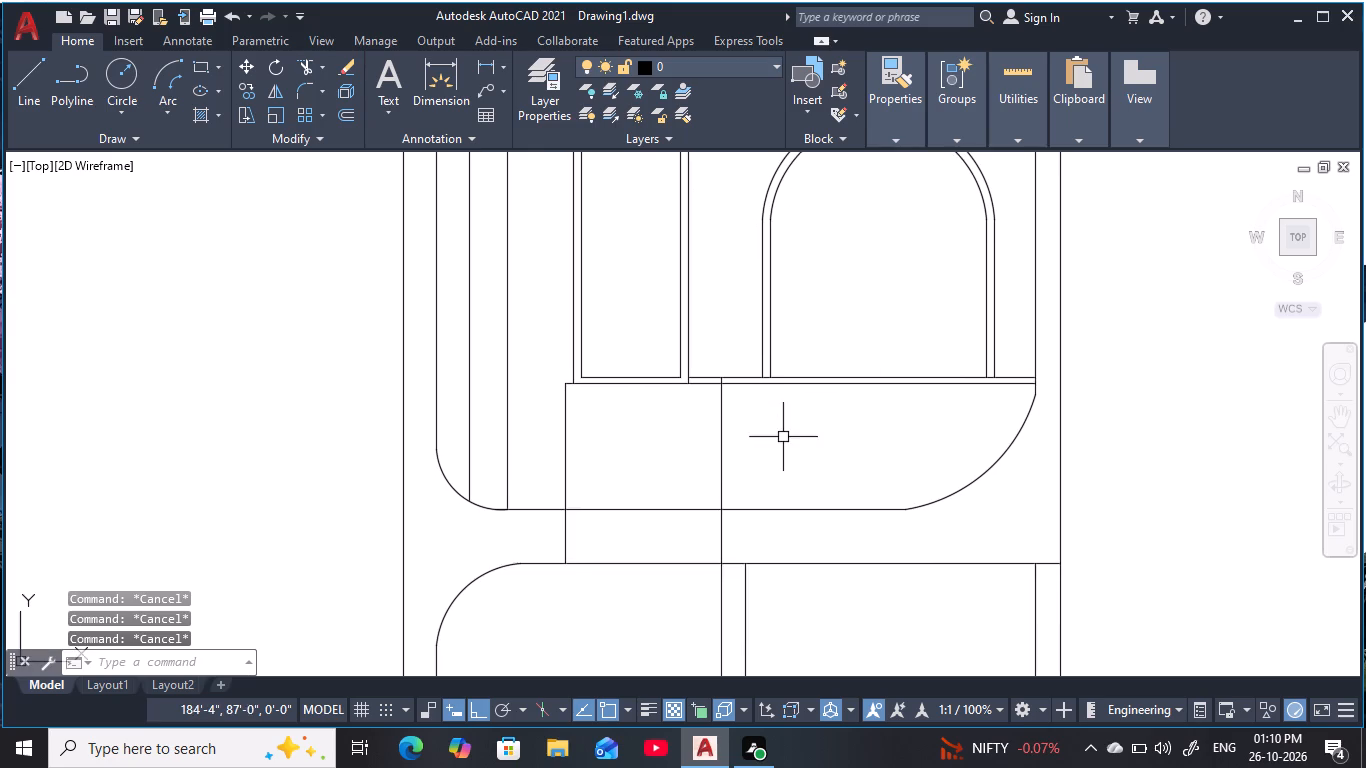
Trim the balcony's bottom line between its two vertical lines, and the inner vertical line between the balcony and ground-floor opening.
scroll(783, 440, down, 2)
middle_drag(783, 440, 790, 404)
key(Escape)
text(tr)
key(space)
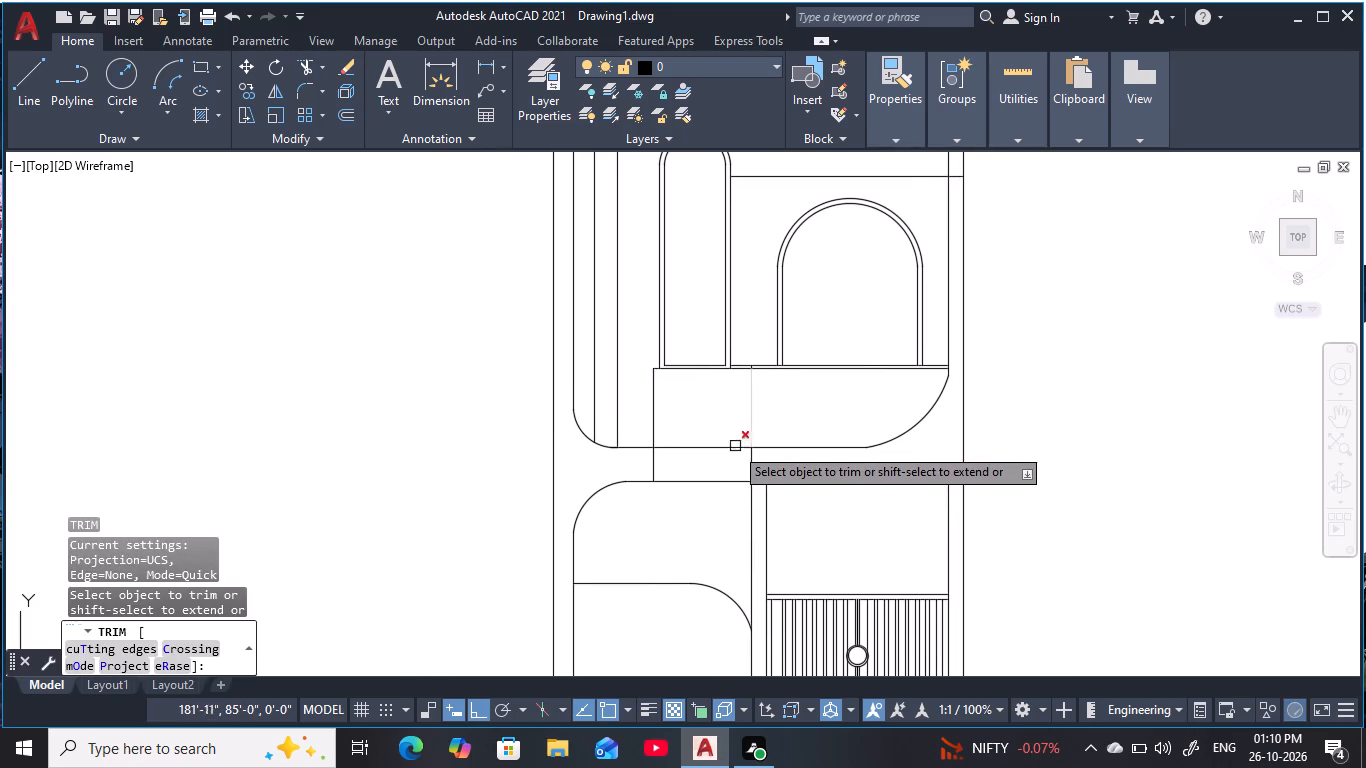
click(729, 449)
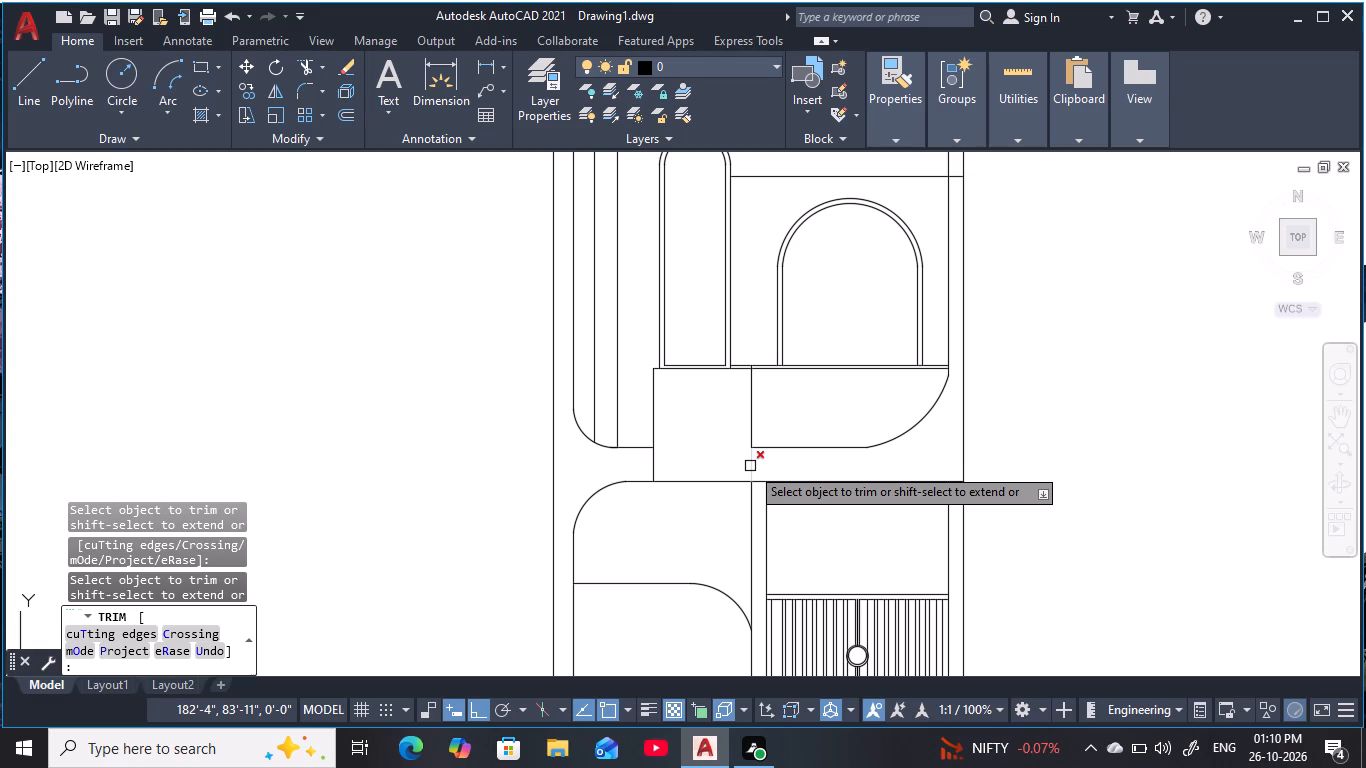
click(750, 466)
key(Escape)
key(Escape)
key(Escape)
key(Escape)
key(Escape)
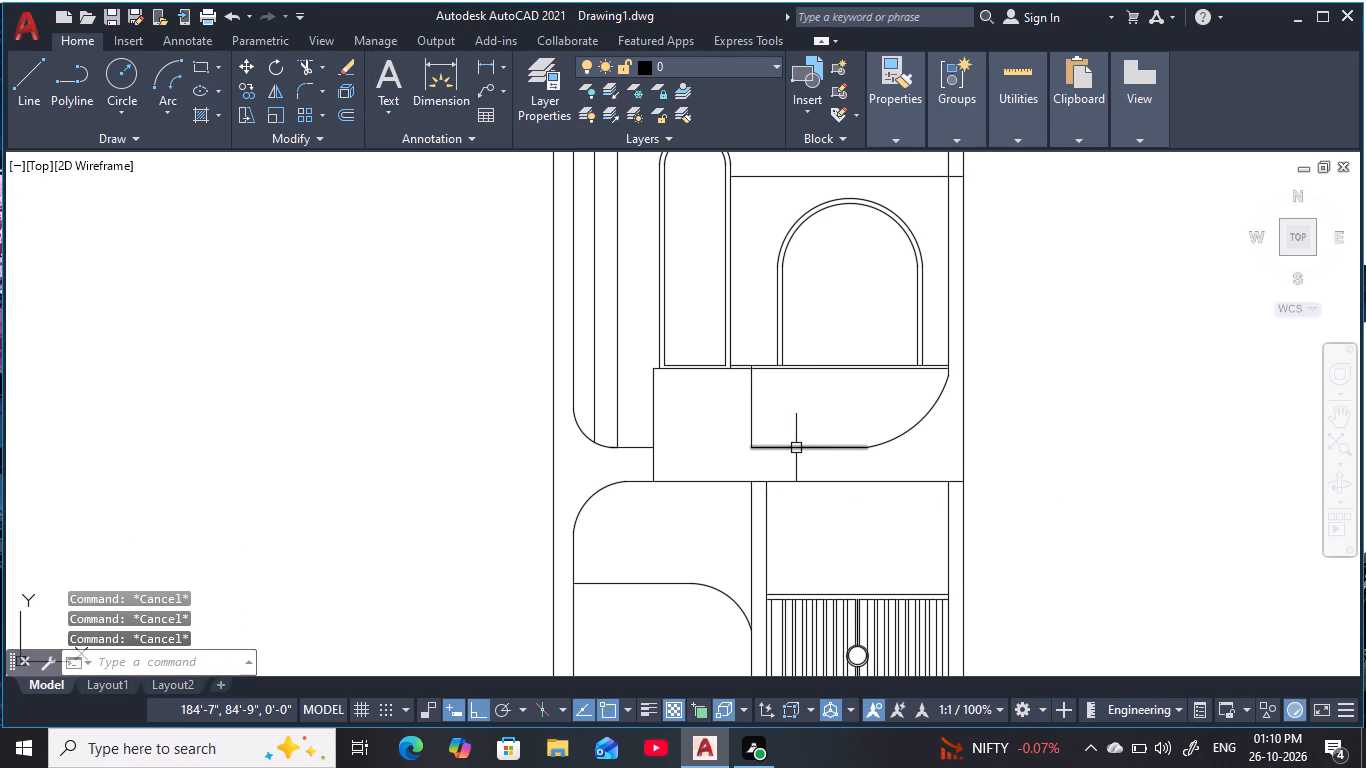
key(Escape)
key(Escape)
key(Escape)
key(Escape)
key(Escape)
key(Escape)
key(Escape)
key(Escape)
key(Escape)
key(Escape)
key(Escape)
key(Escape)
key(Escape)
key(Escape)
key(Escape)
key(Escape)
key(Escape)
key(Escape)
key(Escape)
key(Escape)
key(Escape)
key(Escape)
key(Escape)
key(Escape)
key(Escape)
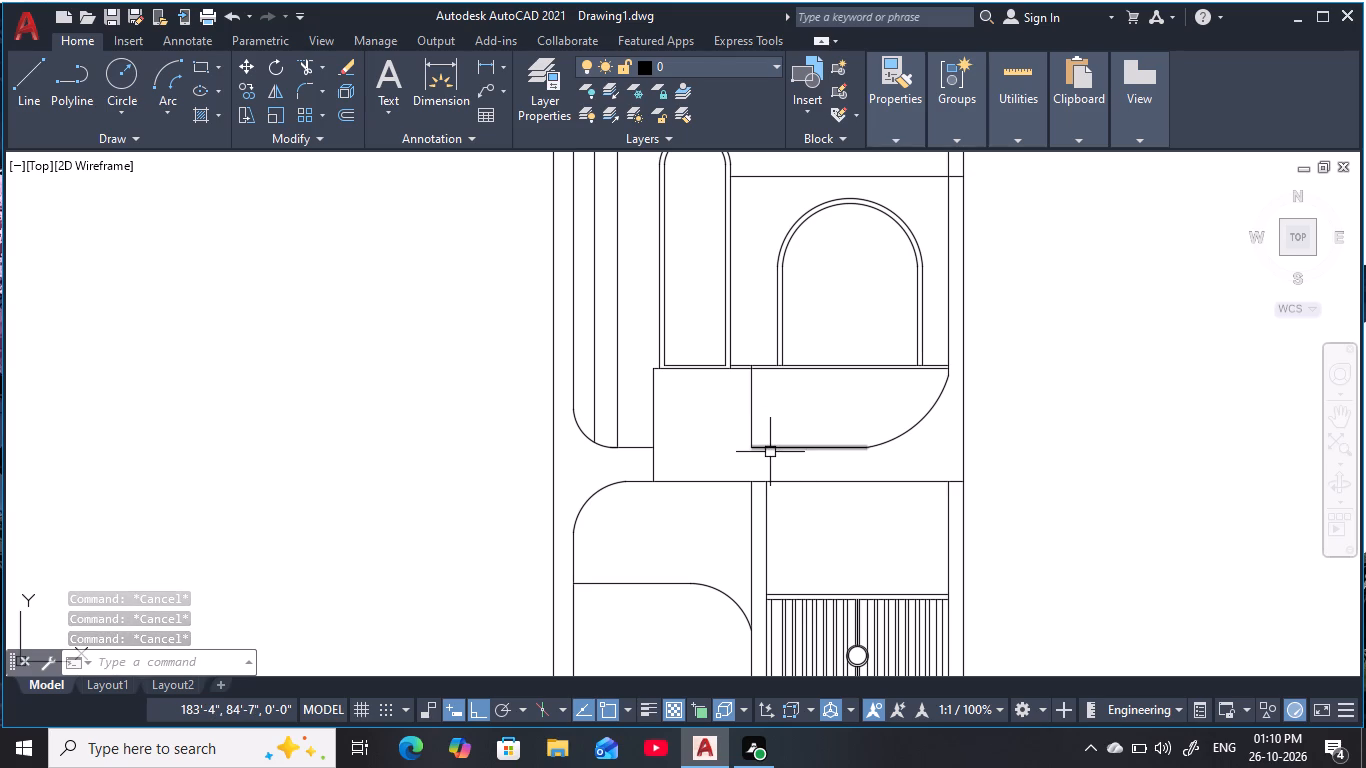
Draw a horizontal line about 2'-2" long from the end of the balcony's bottom line toward its outer vertical edge.
key(l)
key(space)
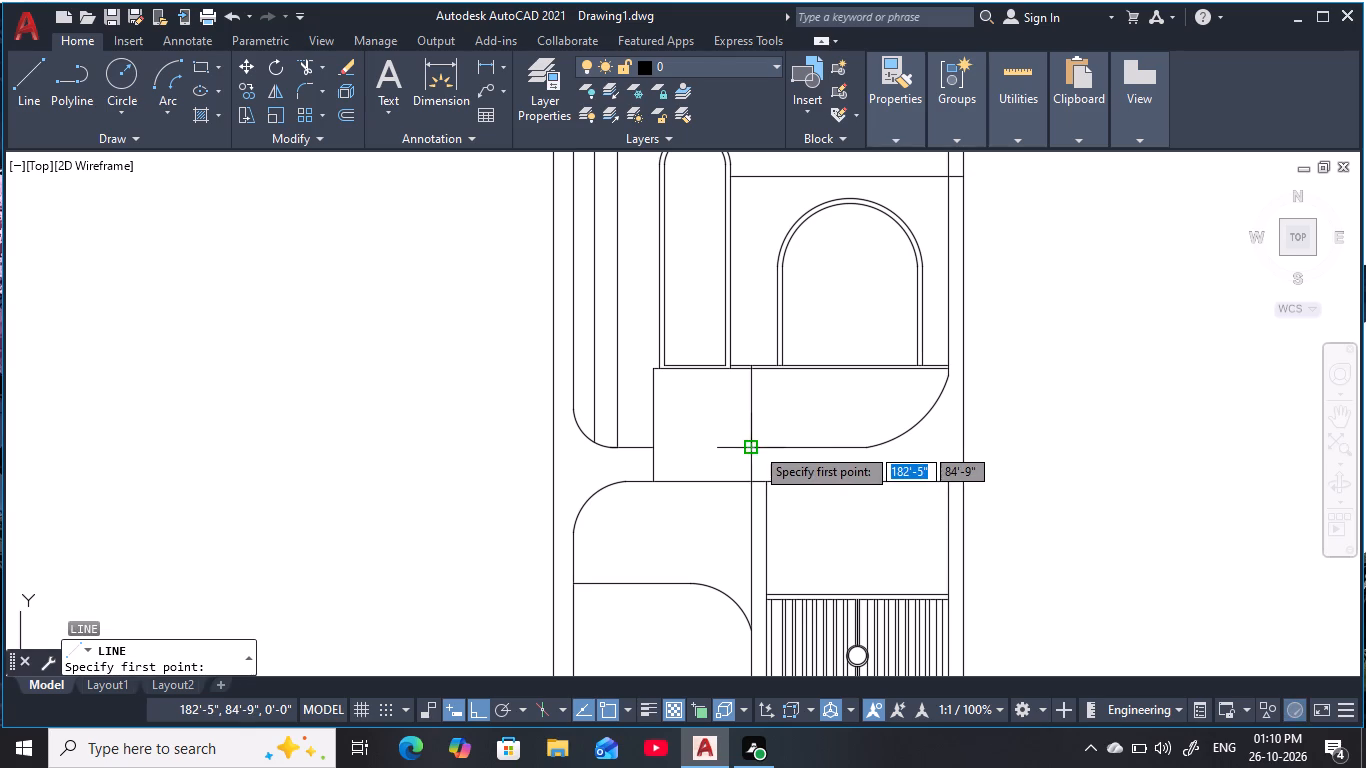
click(755, 446)
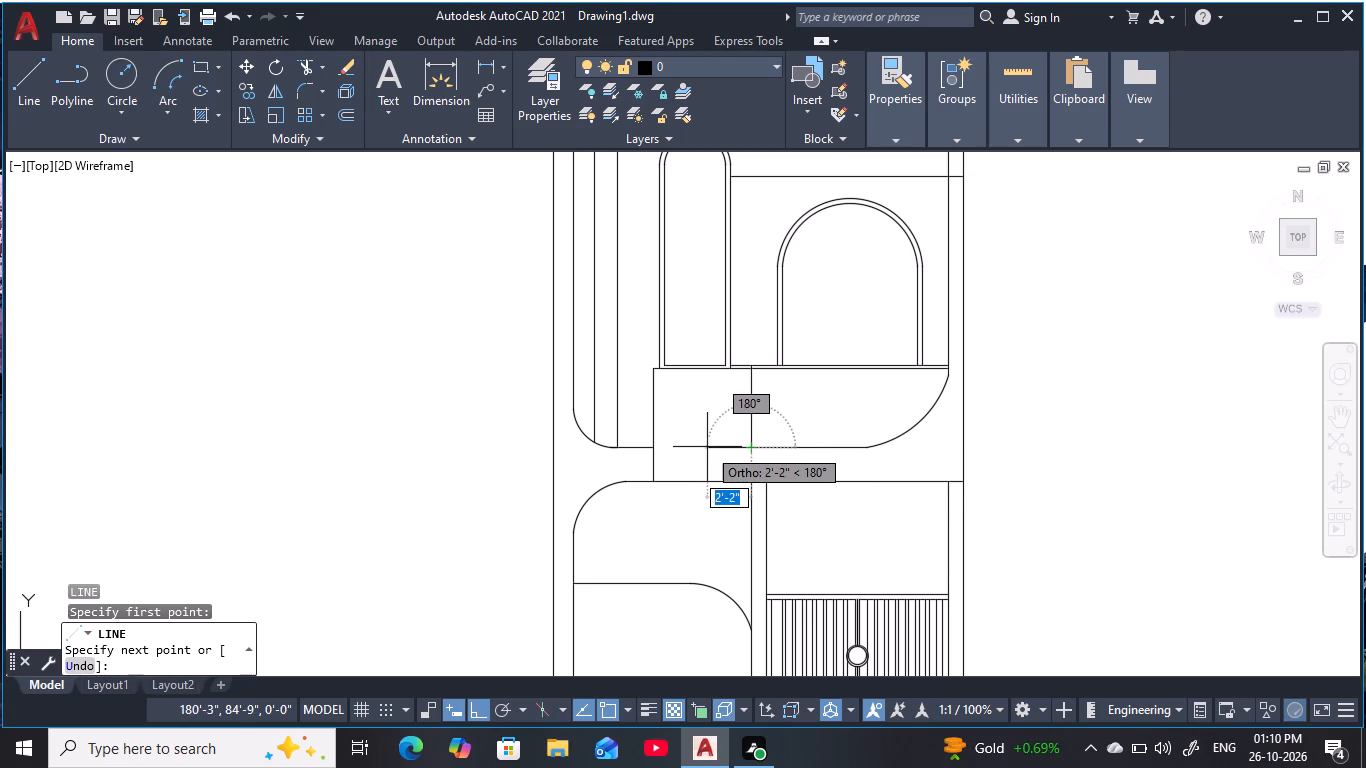
click(707, 447)
key(Escape)
key(Escape)
key(Escape)
key(Escape)
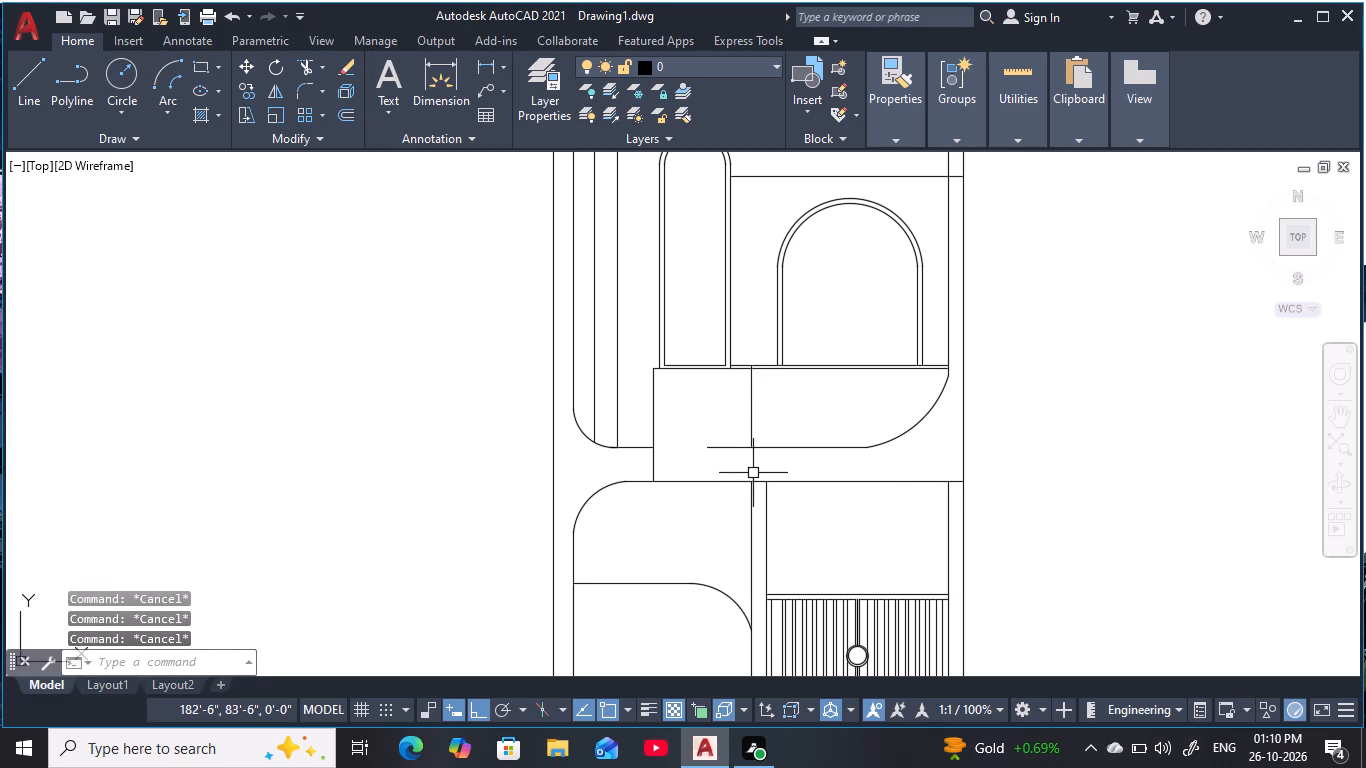
Draw a vertical line from the free end of that horizontal line down to the ground-floor opening's top line.
text(l)
key(space)
click(712, 448)
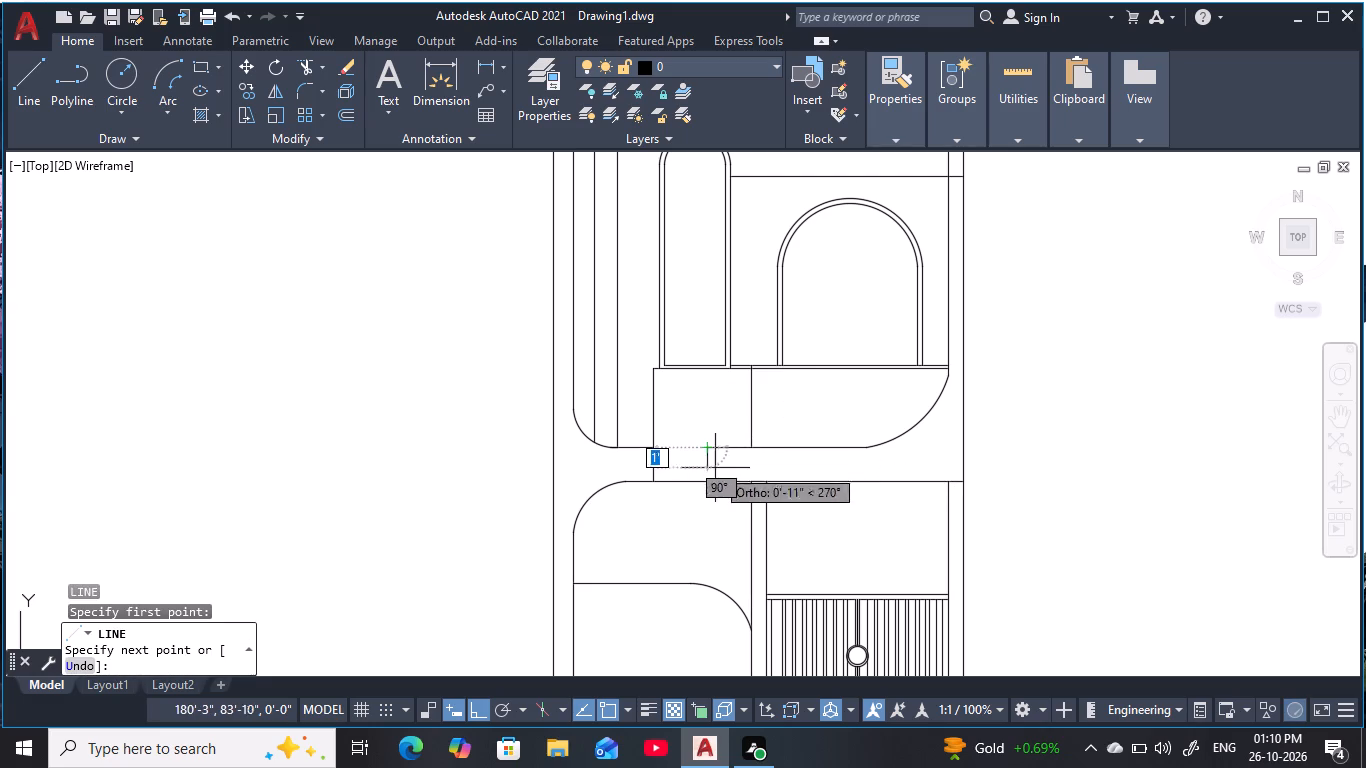
click(708, 482)
key(Escape)
key(Escape)
key(Escape)
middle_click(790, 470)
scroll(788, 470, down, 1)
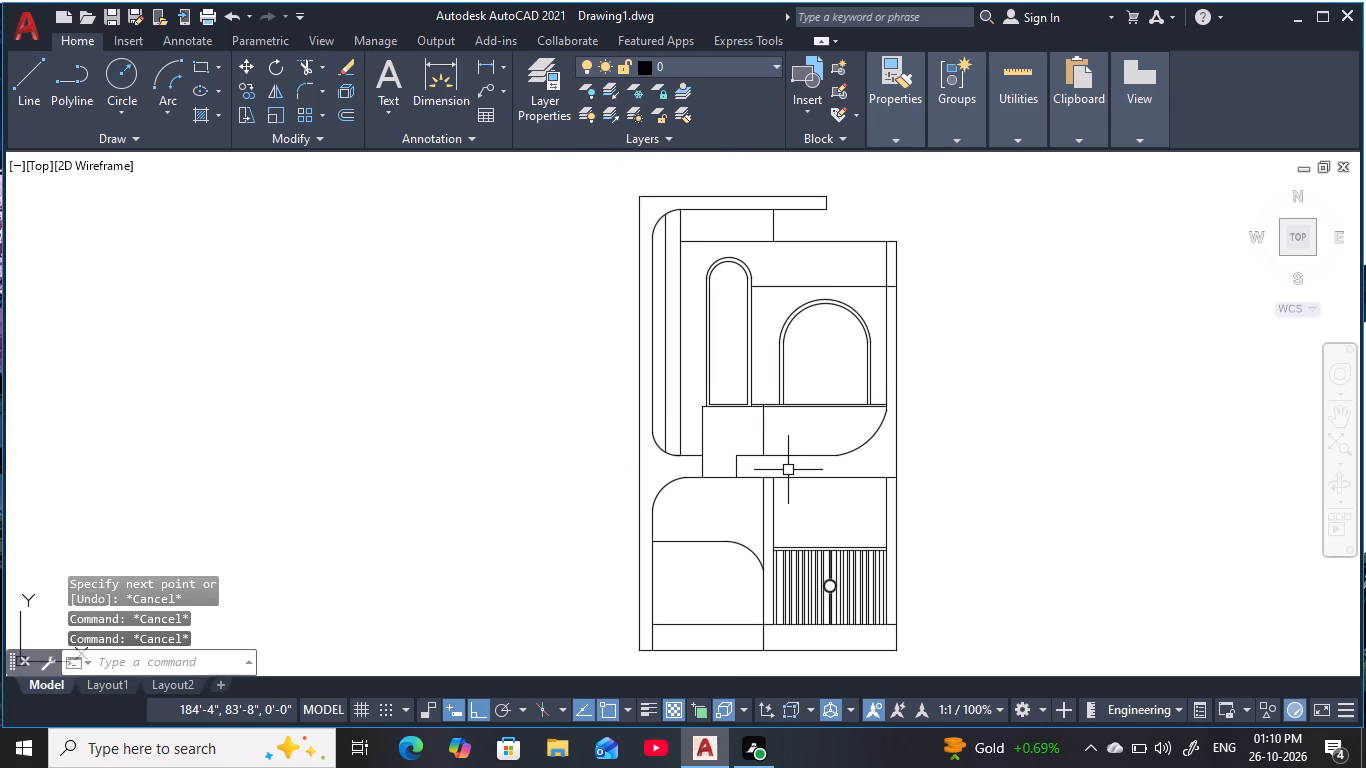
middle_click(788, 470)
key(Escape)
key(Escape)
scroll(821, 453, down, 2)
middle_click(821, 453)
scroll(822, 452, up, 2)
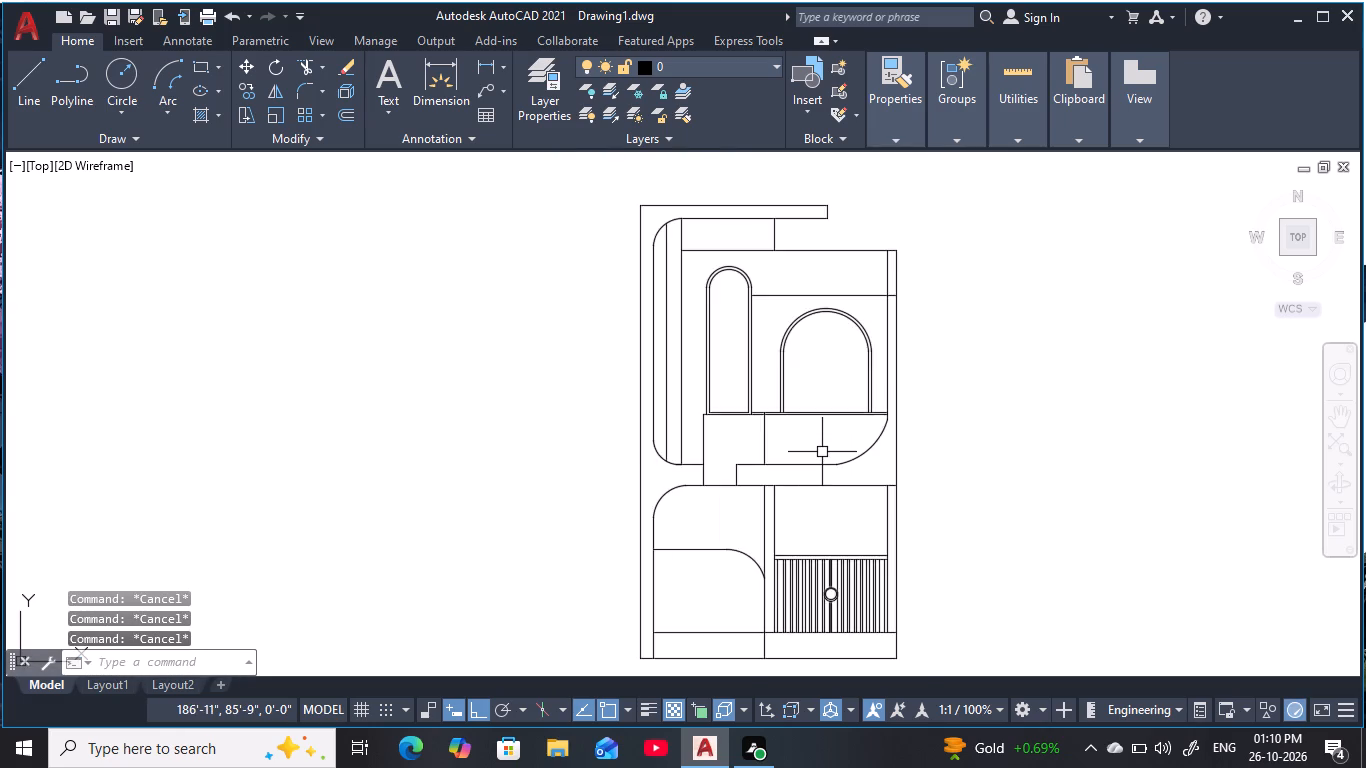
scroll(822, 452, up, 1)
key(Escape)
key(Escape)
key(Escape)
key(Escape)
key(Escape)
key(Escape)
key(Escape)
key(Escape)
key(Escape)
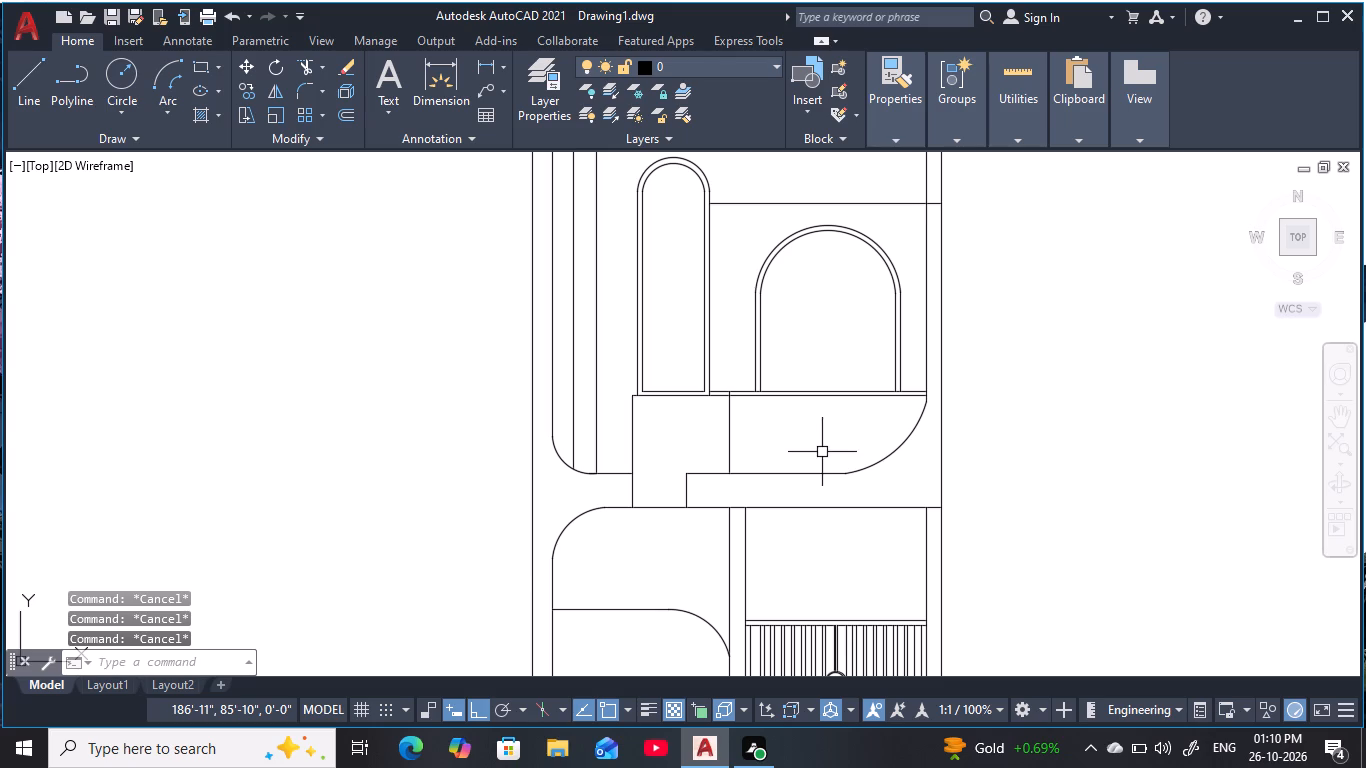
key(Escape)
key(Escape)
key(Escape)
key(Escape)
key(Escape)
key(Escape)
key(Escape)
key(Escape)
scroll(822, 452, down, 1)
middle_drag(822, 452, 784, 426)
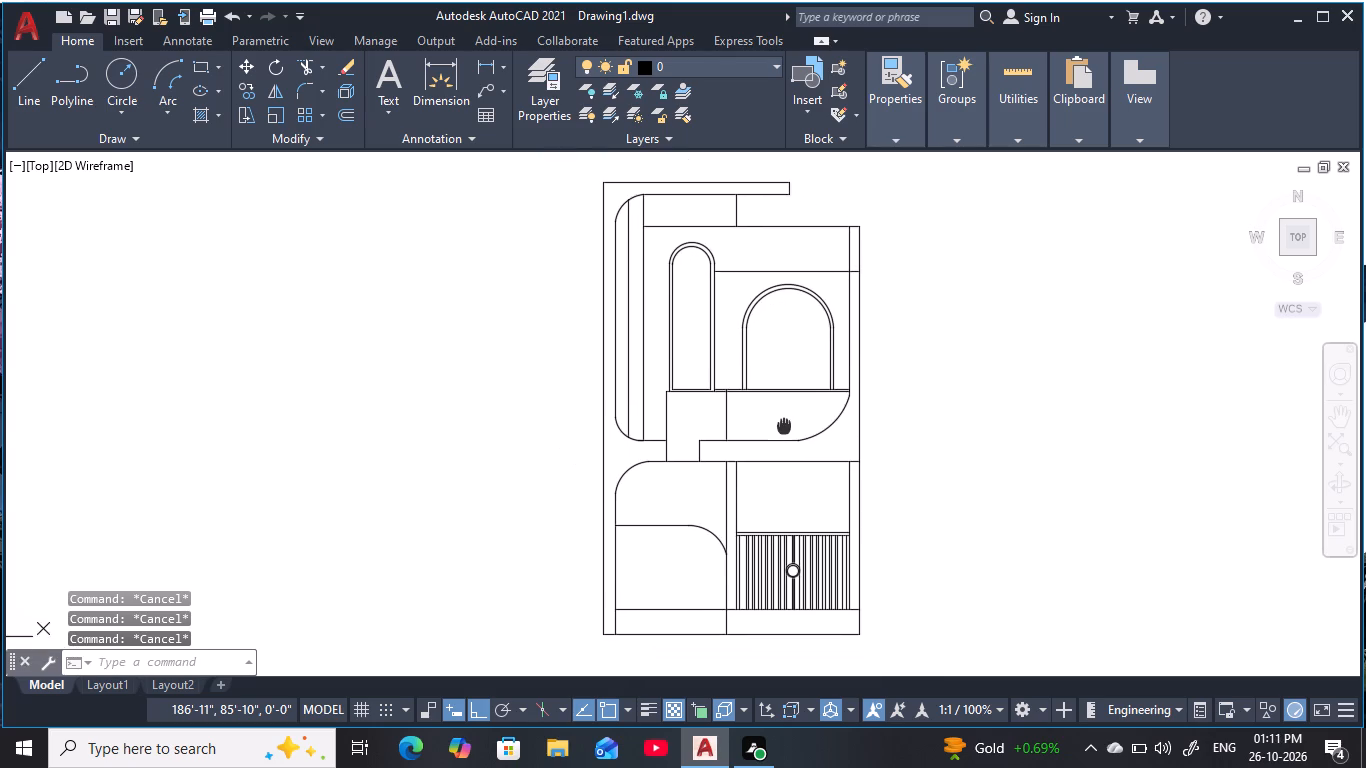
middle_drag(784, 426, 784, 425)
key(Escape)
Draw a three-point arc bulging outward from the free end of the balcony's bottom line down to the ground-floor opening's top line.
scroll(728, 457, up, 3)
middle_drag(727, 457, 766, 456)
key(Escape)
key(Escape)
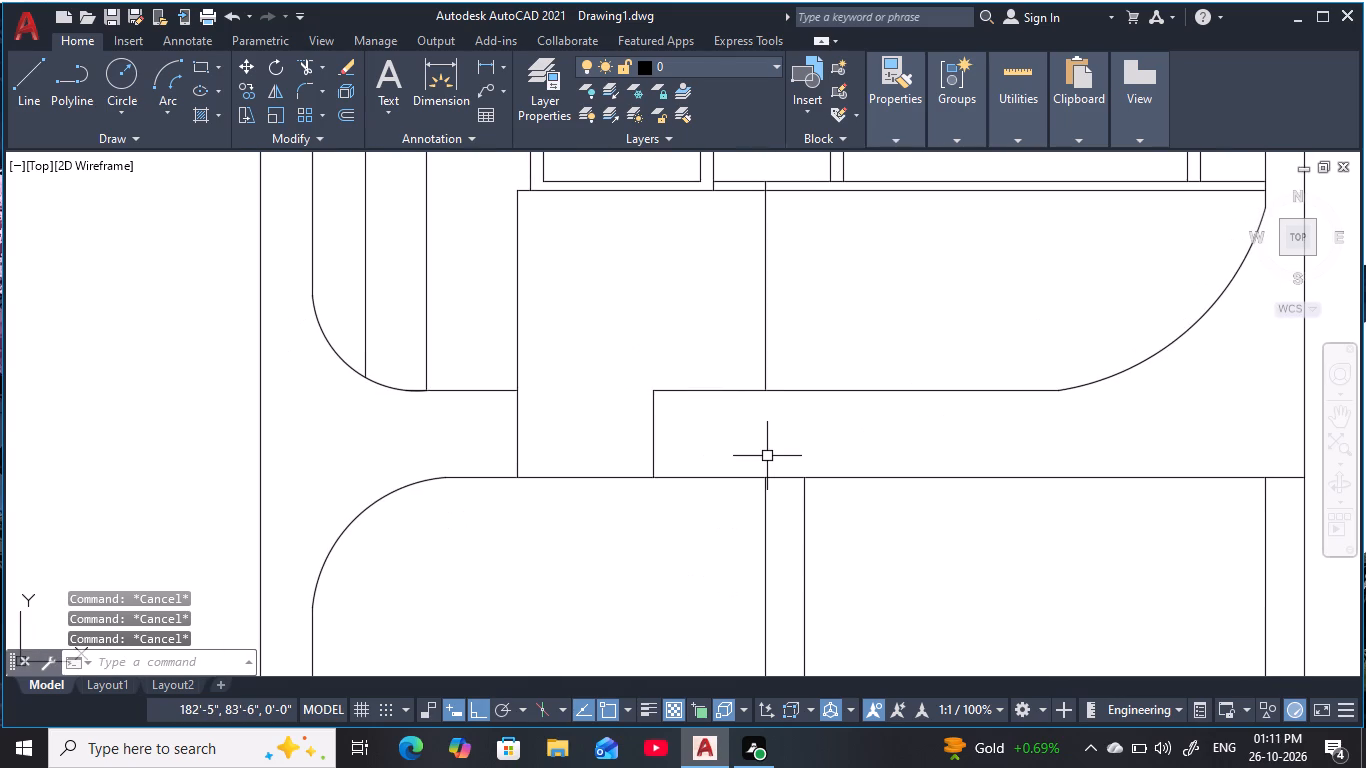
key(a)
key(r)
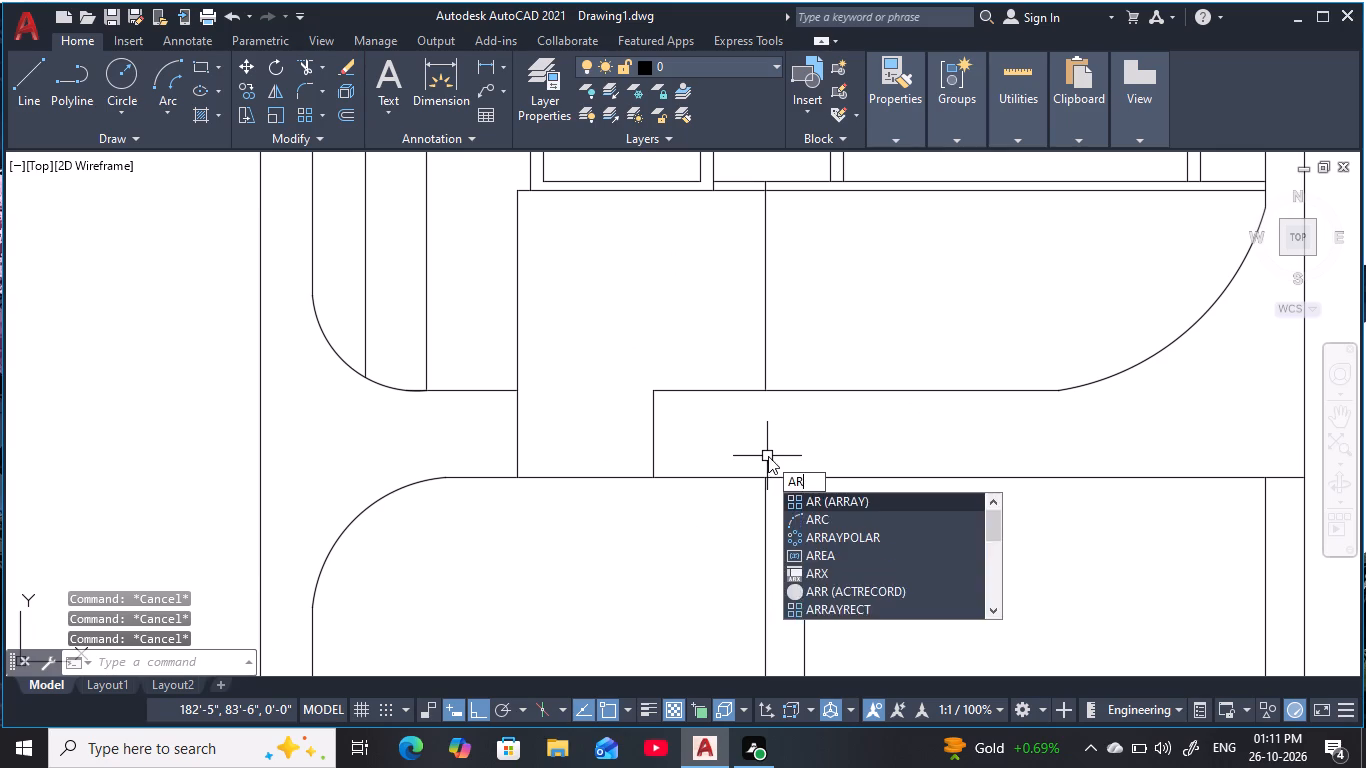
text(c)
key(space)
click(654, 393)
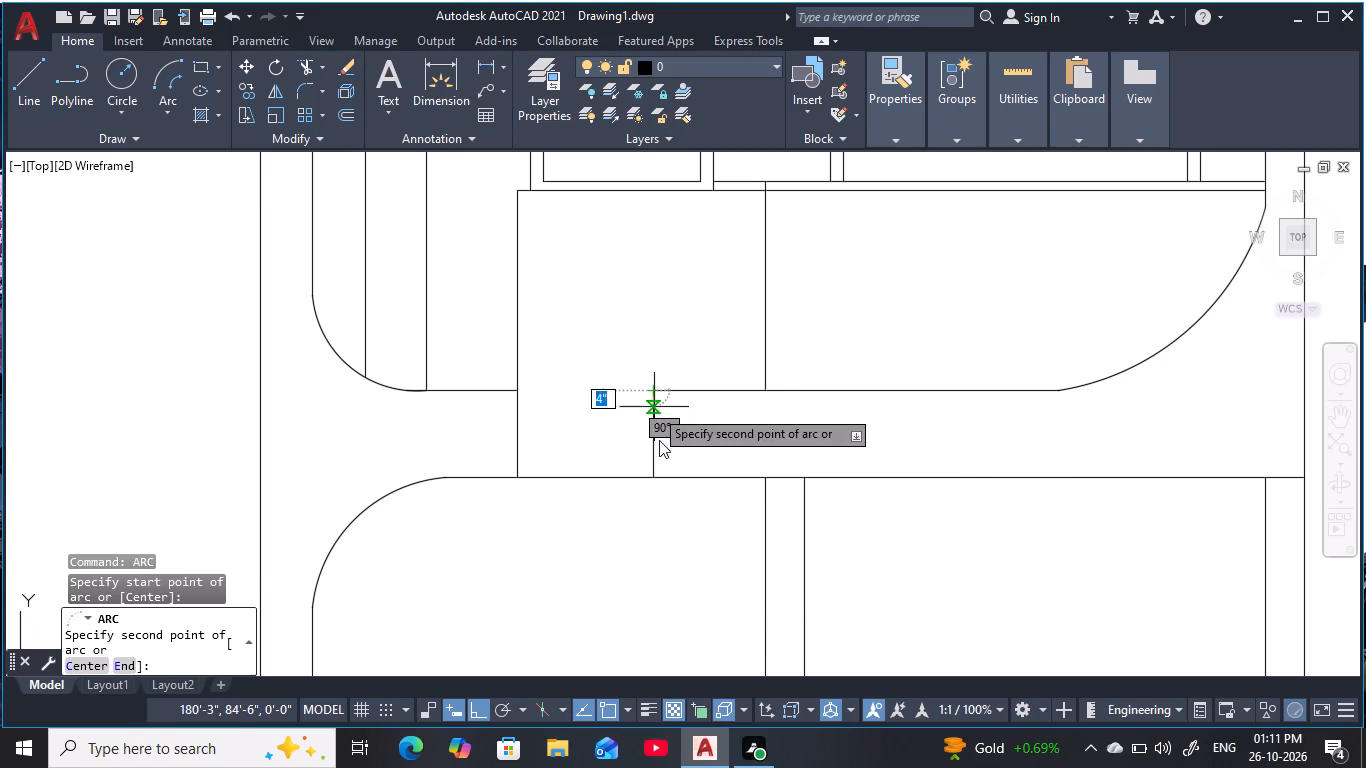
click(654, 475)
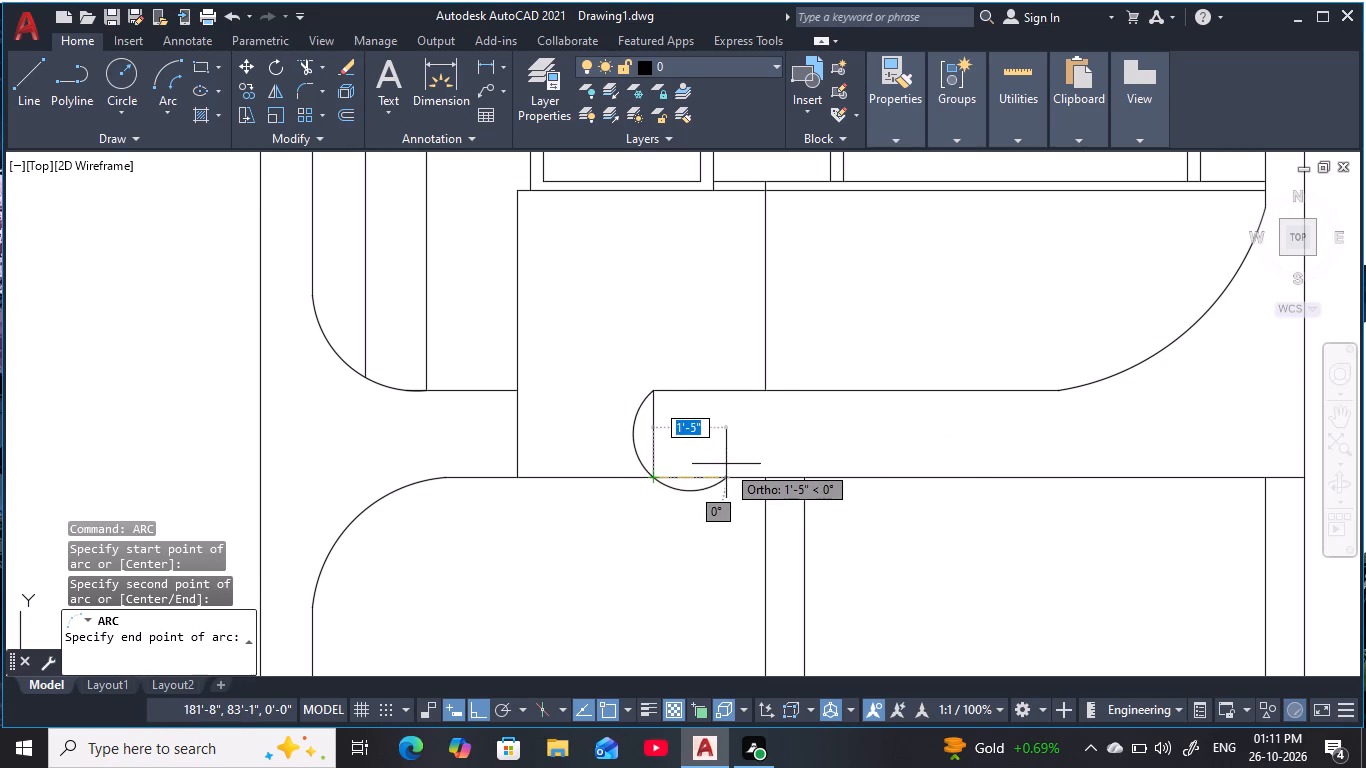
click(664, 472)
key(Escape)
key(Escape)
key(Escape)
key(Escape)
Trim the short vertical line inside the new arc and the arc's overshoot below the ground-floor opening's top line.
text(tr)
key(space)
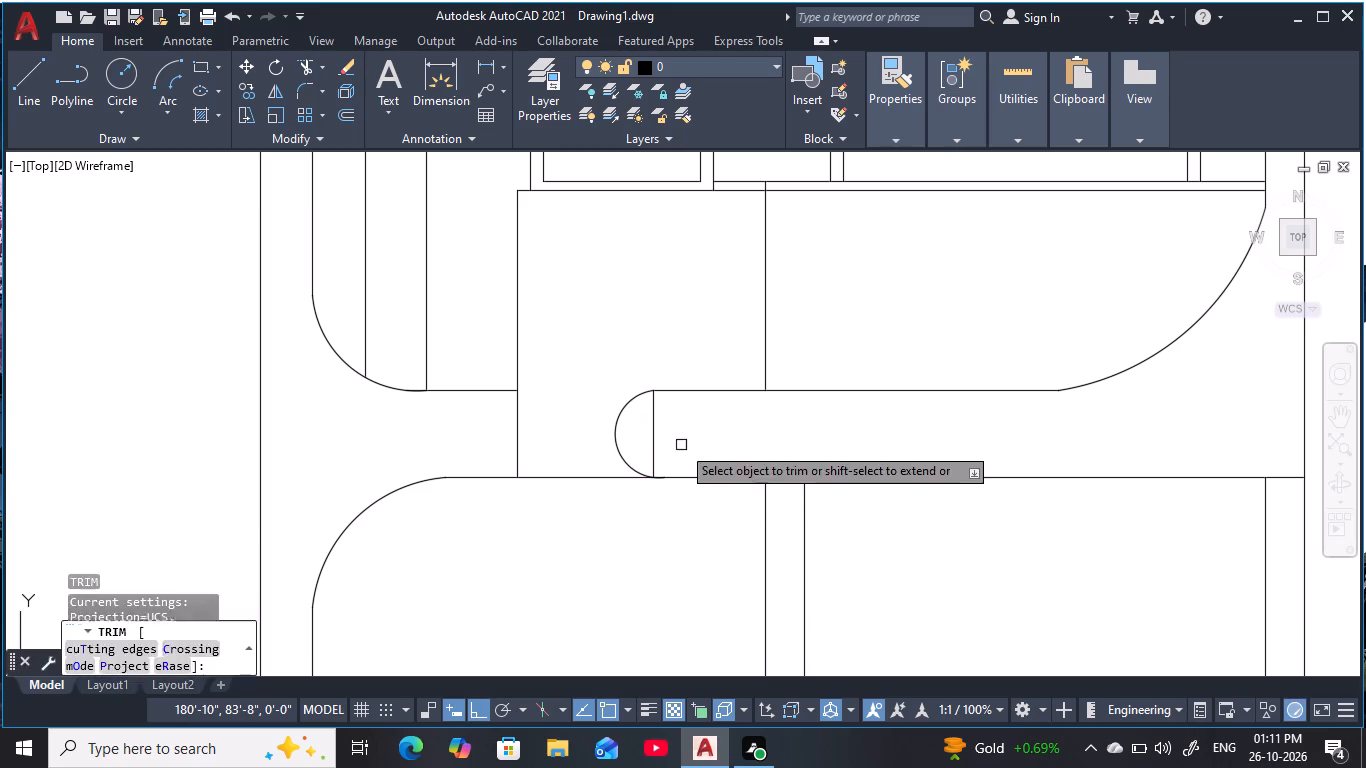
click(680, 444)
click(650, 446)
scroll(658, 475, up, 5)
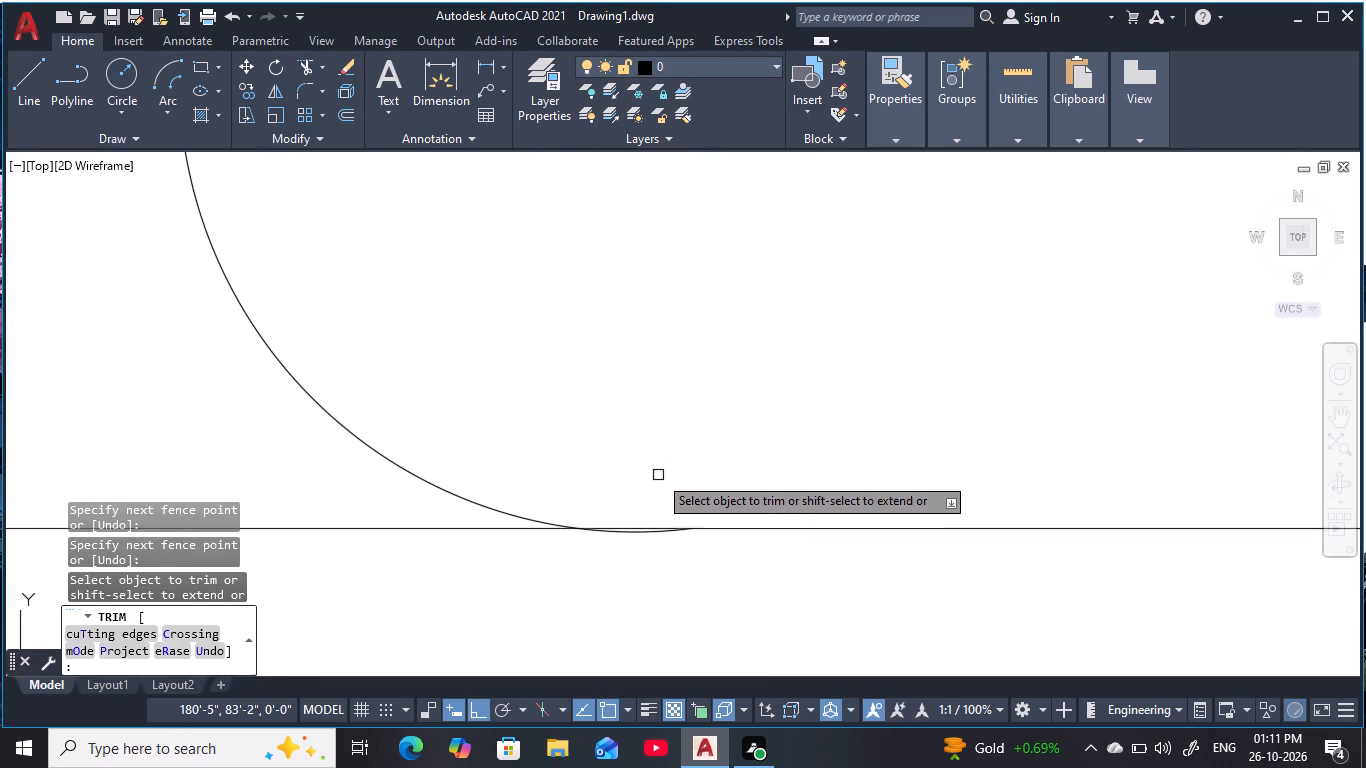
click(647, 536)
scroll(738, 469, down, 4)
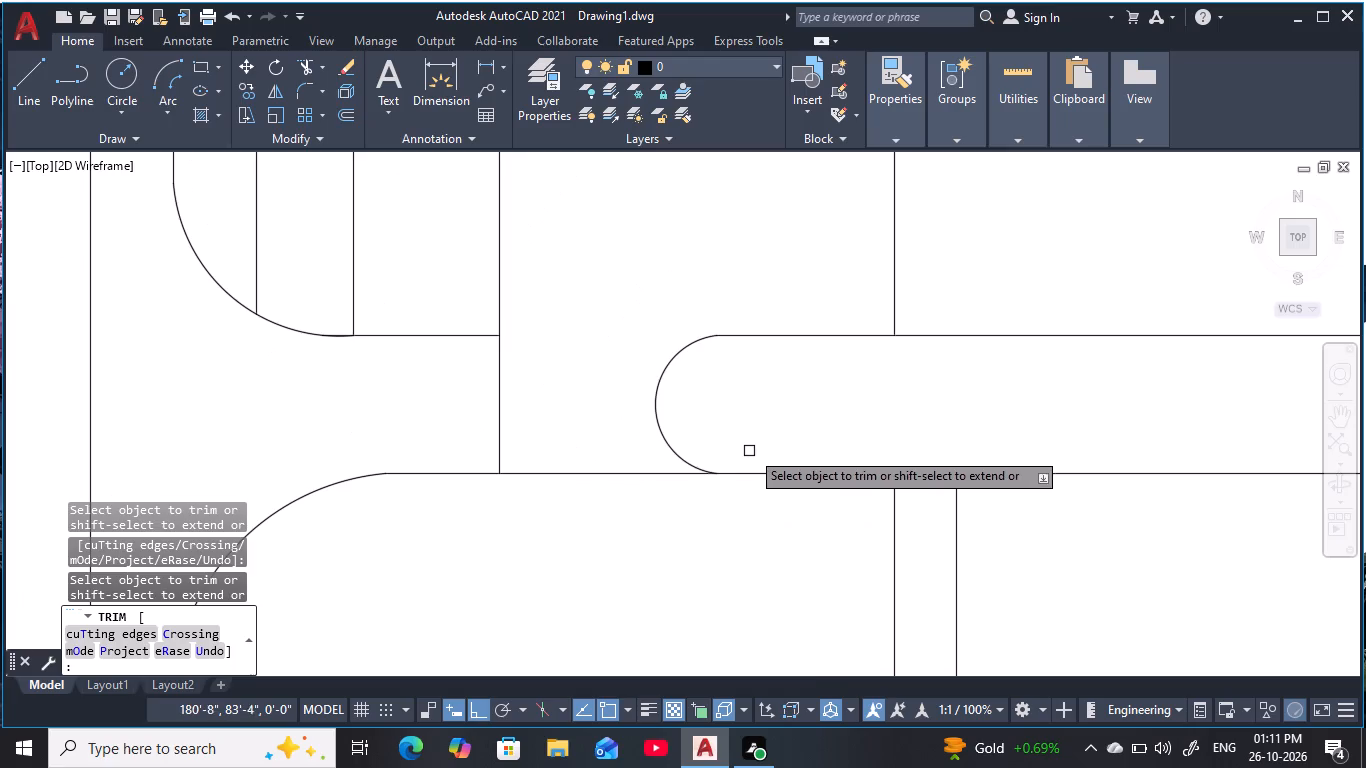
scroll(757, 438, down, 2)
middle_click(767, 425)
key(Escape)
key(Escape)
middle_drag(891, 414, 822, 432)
Examine the rounded end below the balcony against the whole elevation.
scroll(822, 432, down, 1)
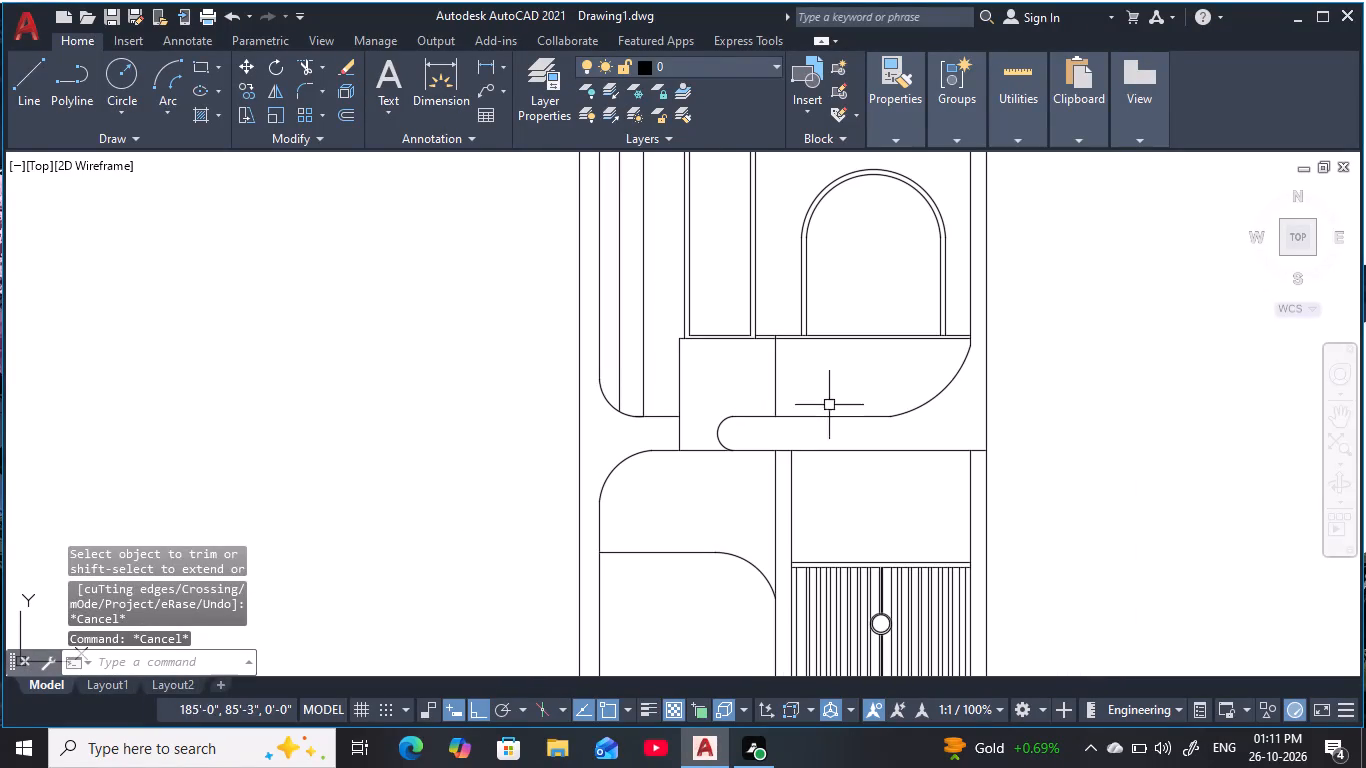
key(Escape)
key(Escape)
key(Escape)
scroll(807, 385, down, 2)
middle_drag(807, 385, 765, 400)
scroll(771, 401, up, 1)
middle_click(771, 401)
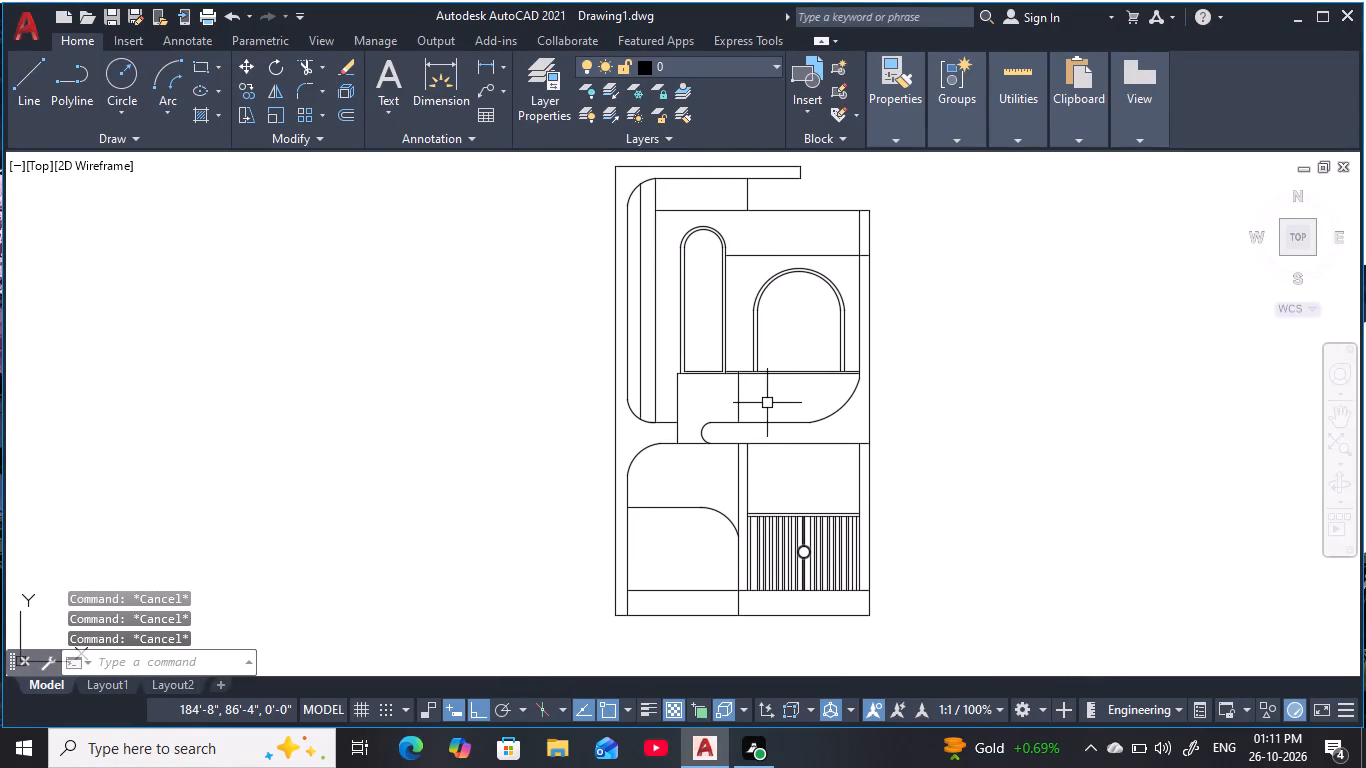
key(Escape)
key(Escape)
key(Escape)
middle_drag(795, 402, 783, 409)
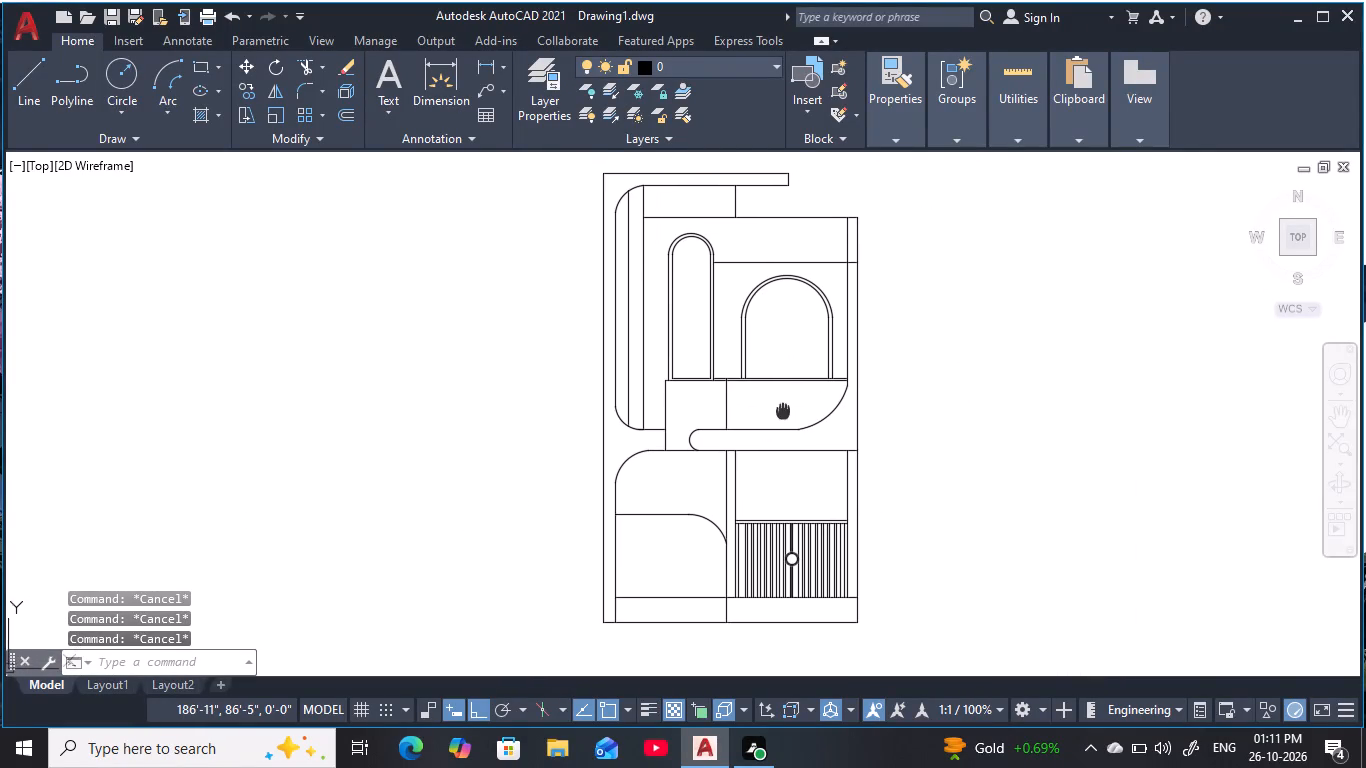
scroll(783, 409, down, 1)
key(Escape)
key(Escape)
key(Escape)
key(Escape)
key(Escape)
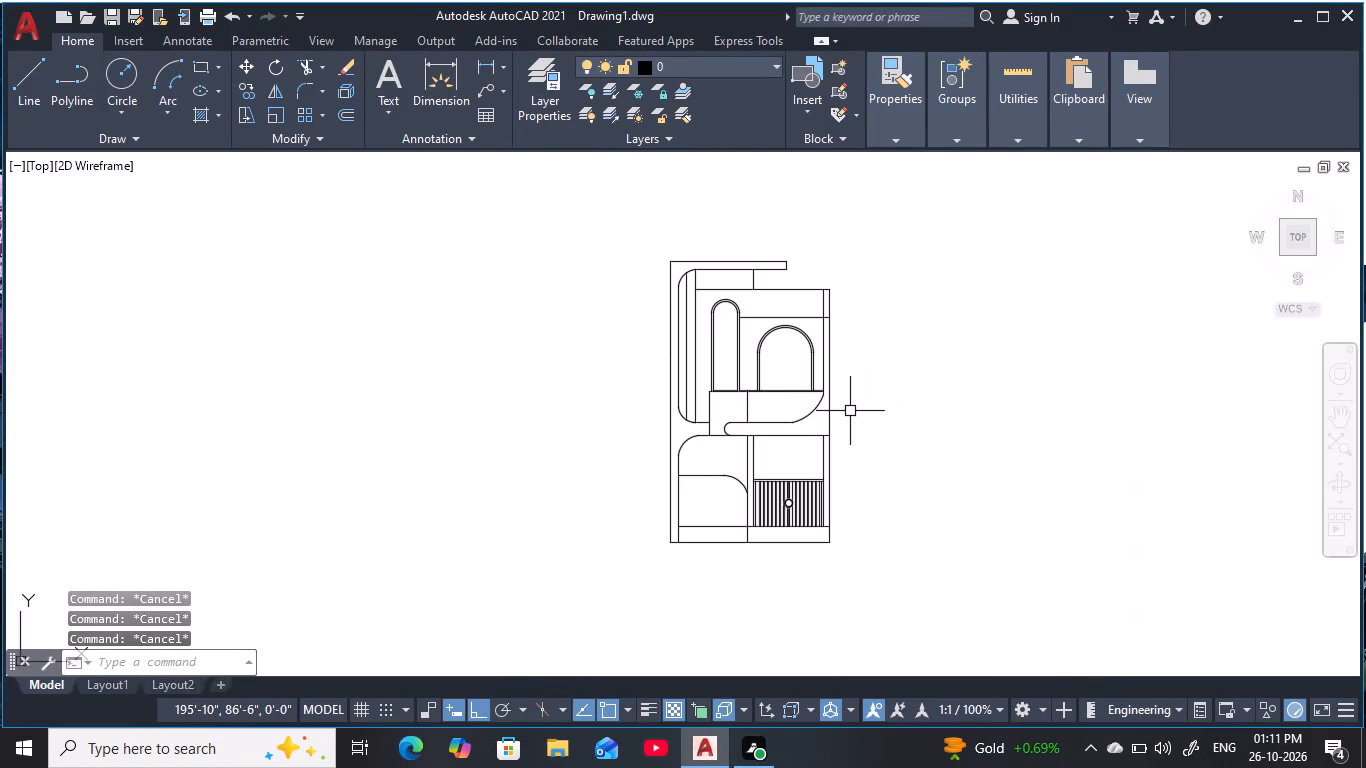
scroll(844, 415, up, 1)
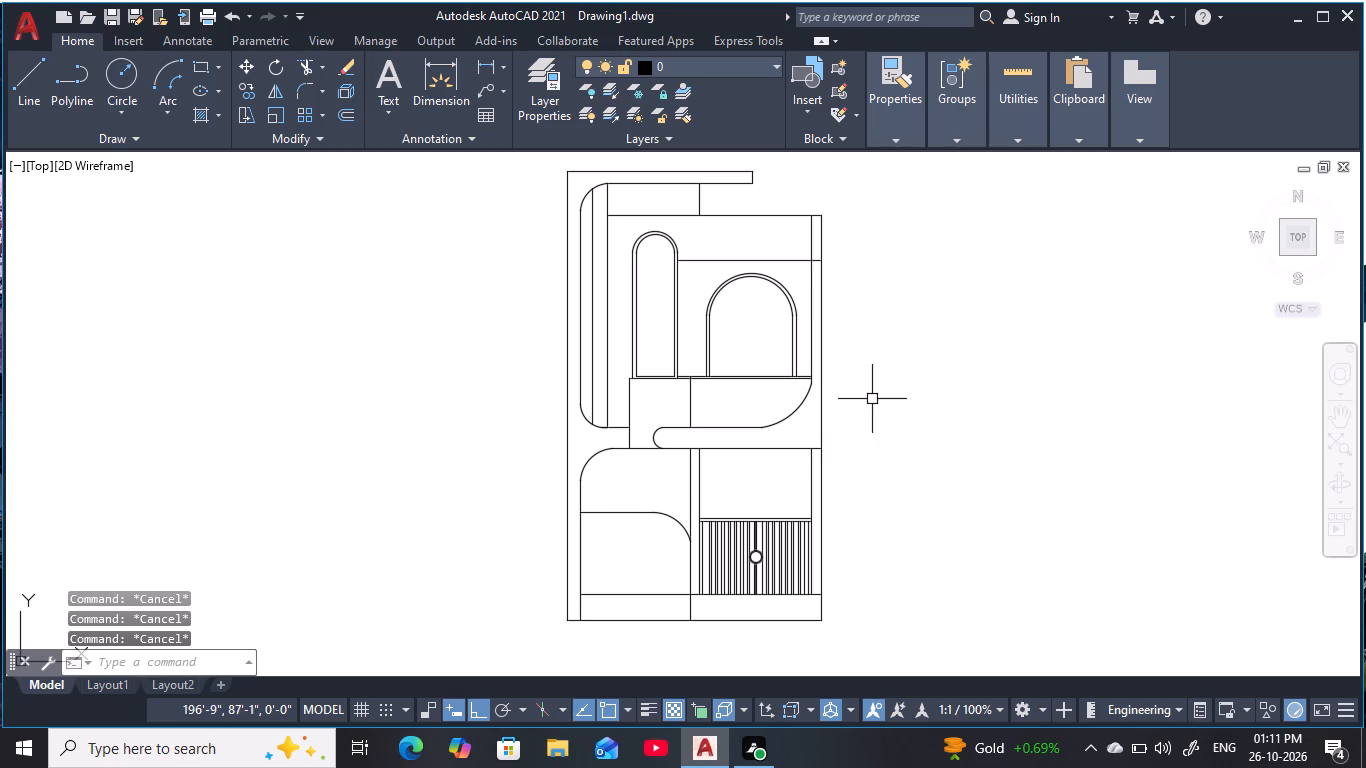
scroll(647, 440, up, 2)
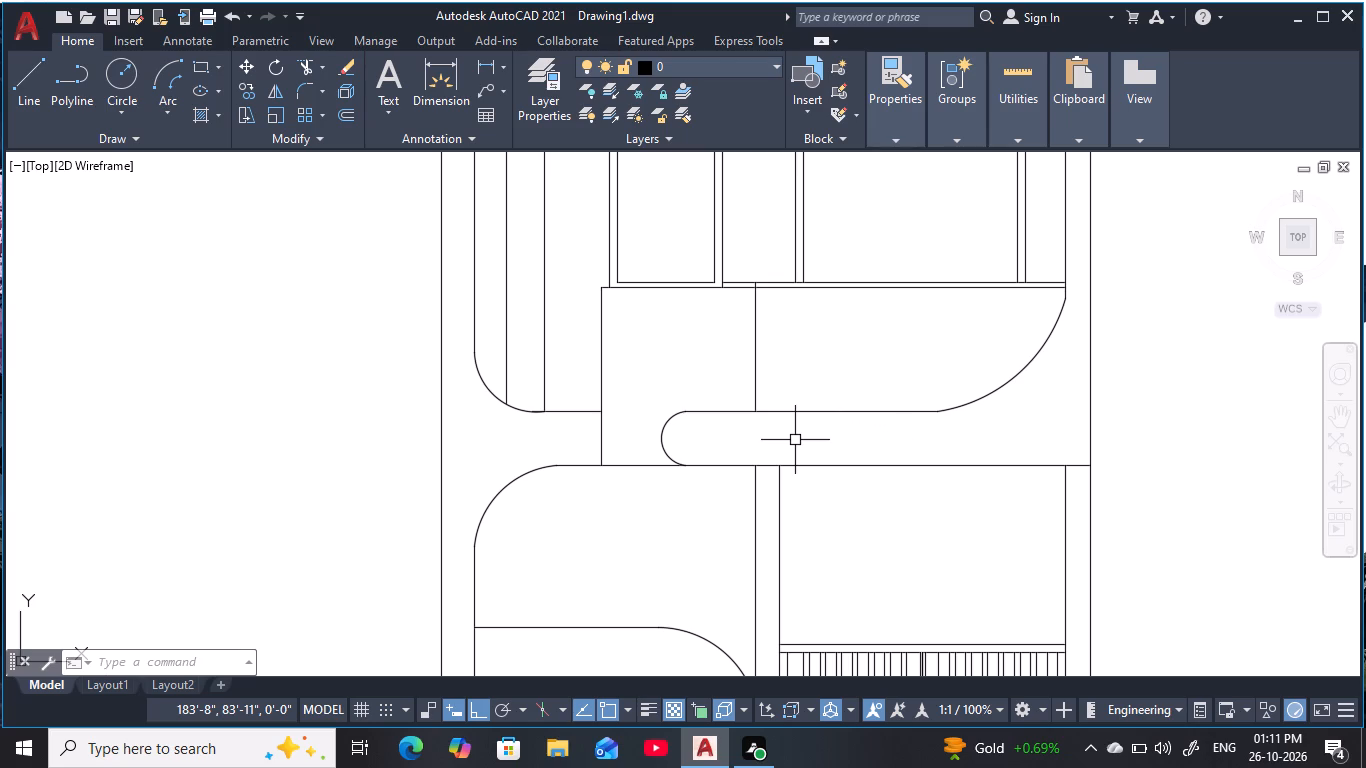
scroll(795, 440, down, 3)
scroll(795, 440, up, 1)
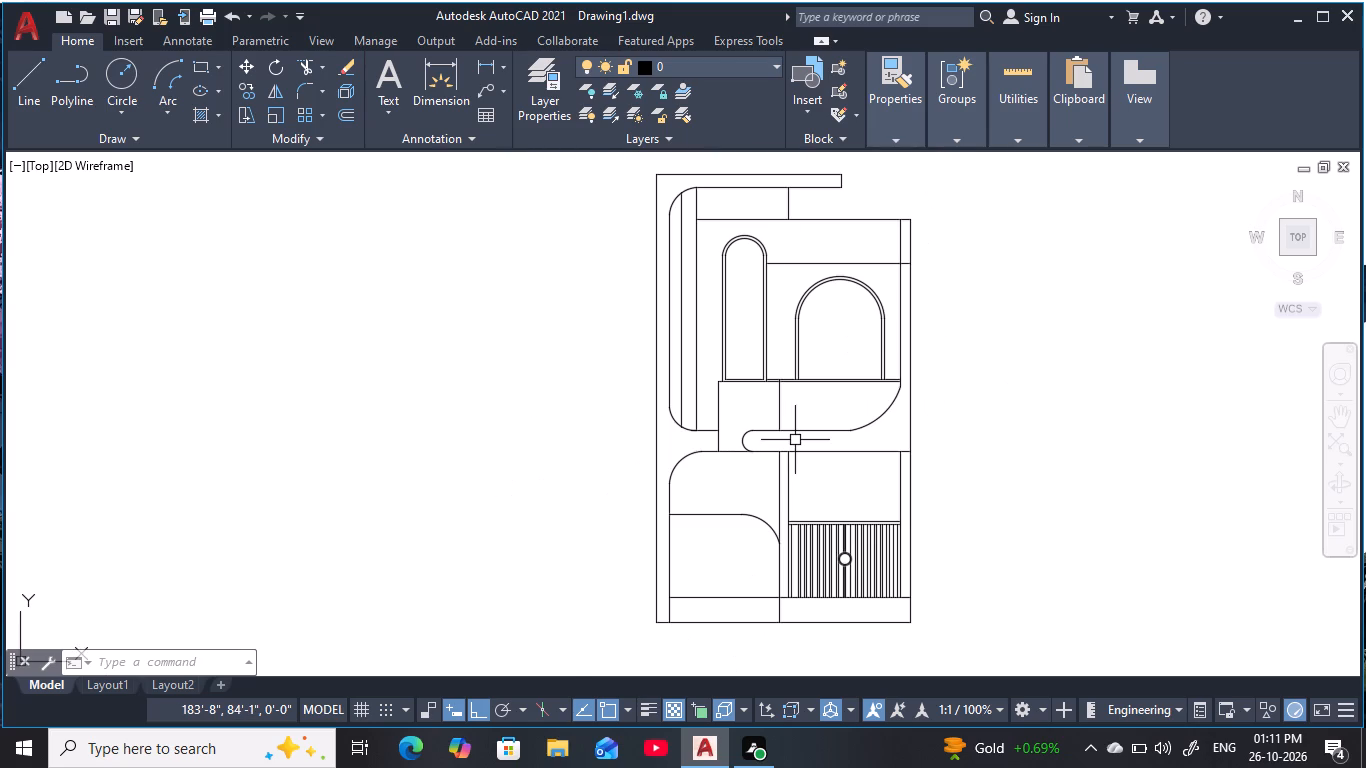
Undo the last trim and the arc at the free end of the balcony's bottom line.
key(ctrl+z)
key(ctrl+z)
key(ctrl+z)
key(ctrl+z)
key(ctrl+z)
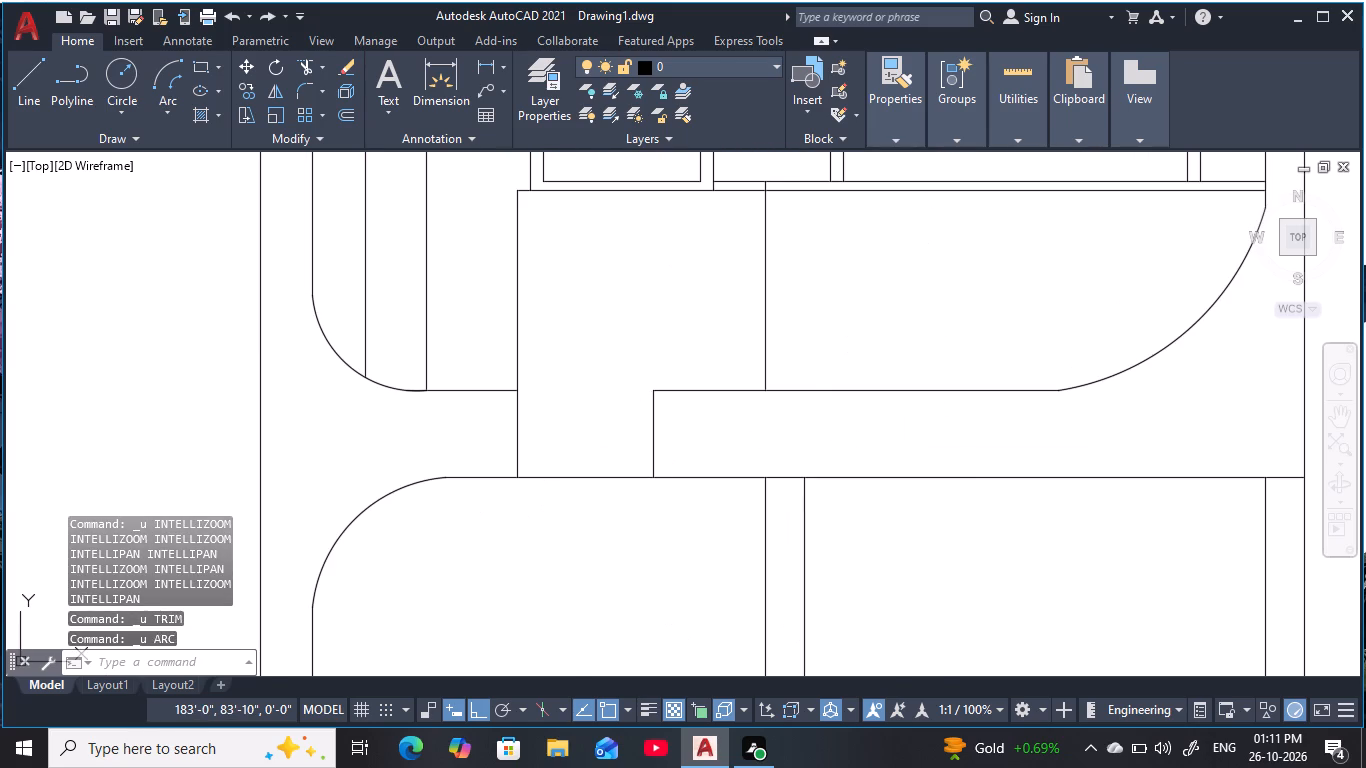
Undo the earlier balcony lines, trims, offset edge and band extensions, back through the vertical line drawn below the tall arch.
key(ctrl+z)
key(ctrl+z)
key(ctrl+z)
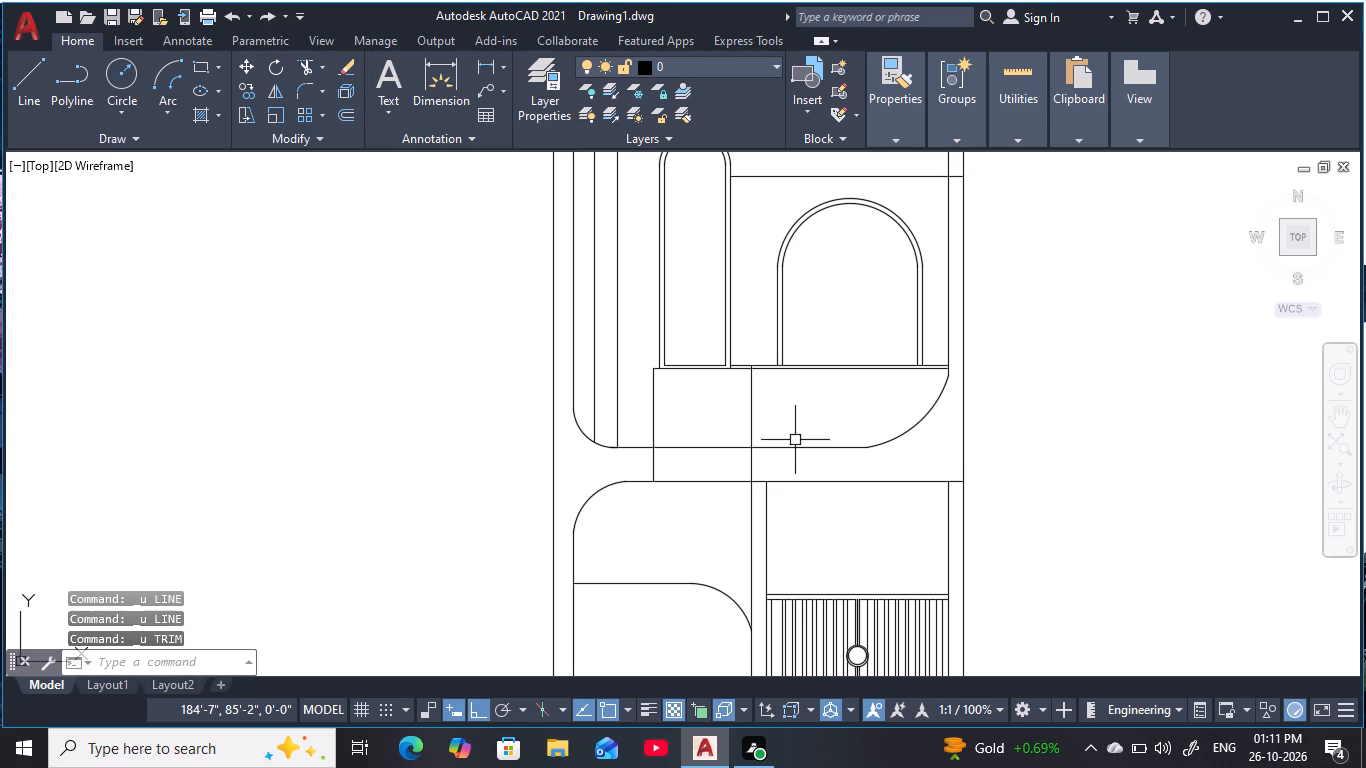
key(ctrl+z)
key(ctrl+z)
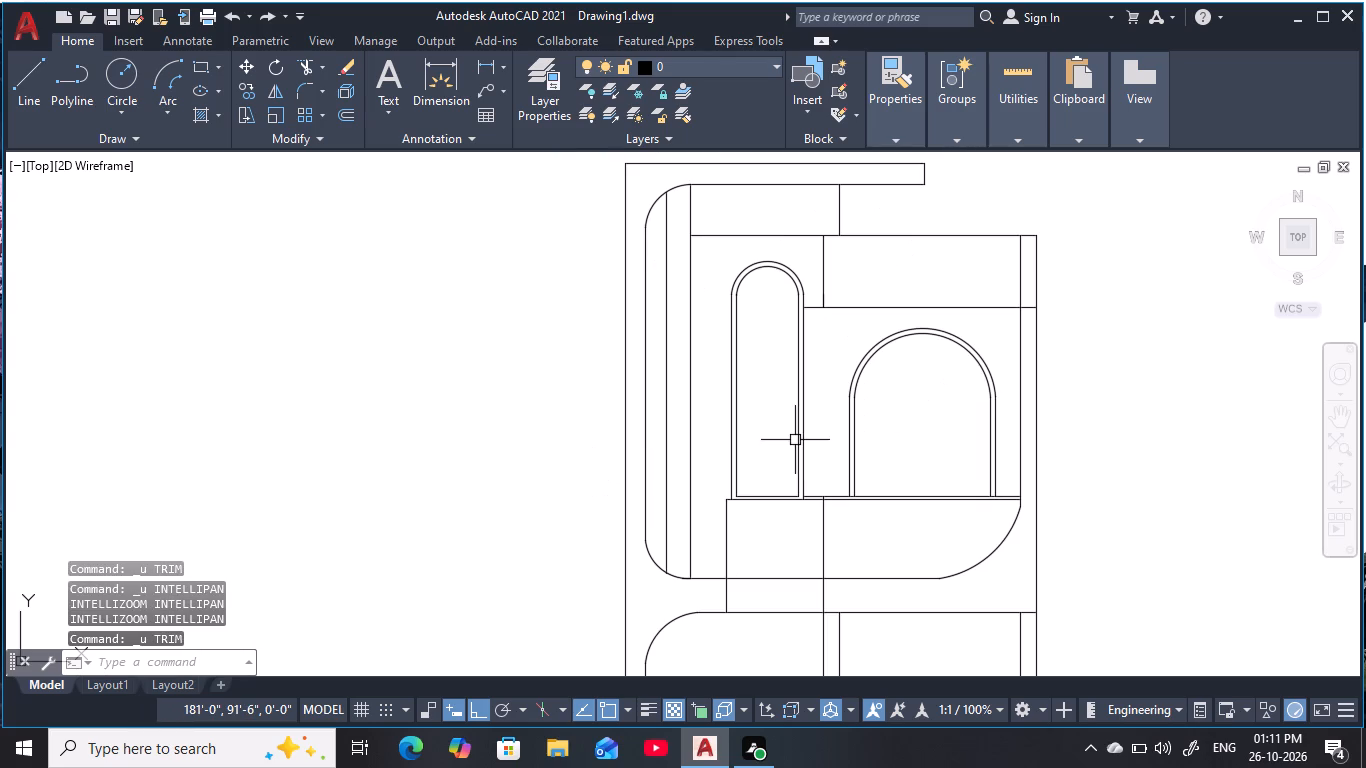
key(ctrl+z)
key(ctrl+z)
key(ctrl+z)
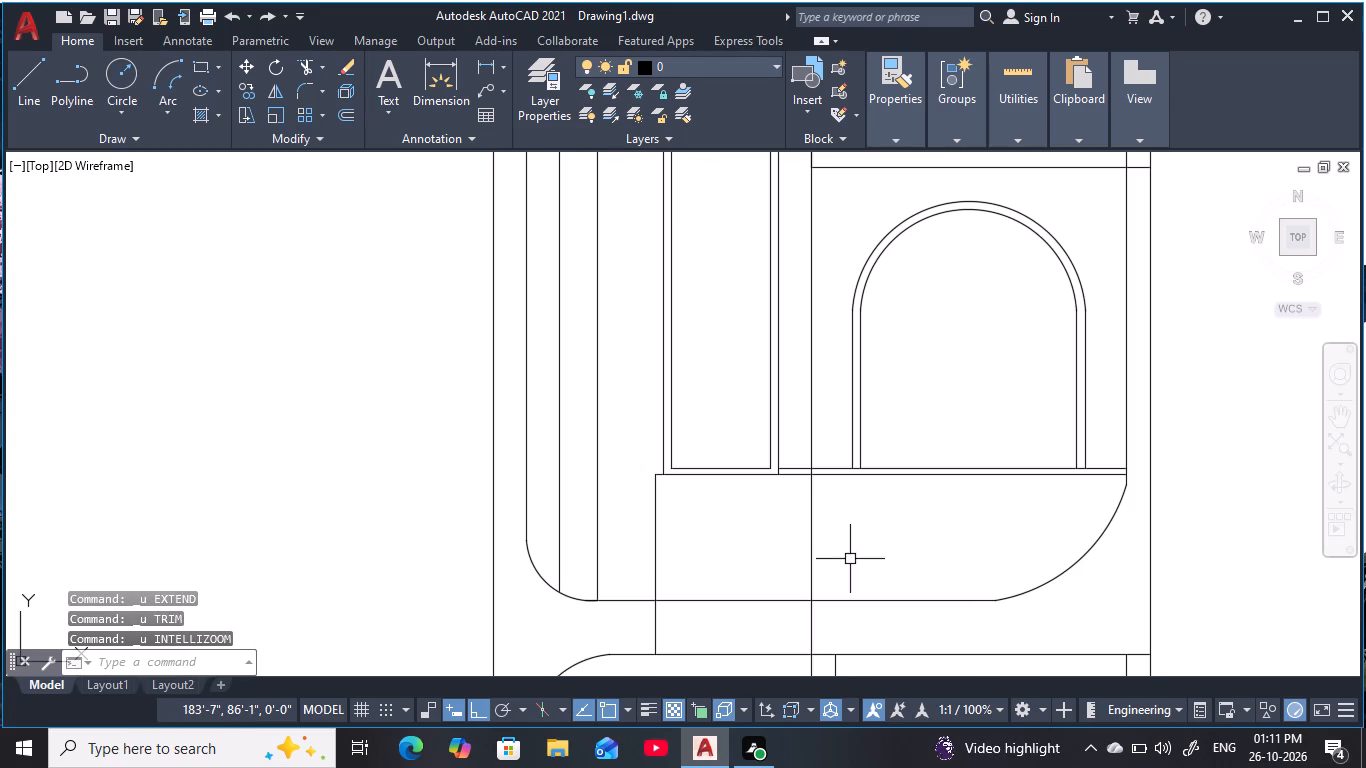
key(ctrl+z)
key(ctrl+z)
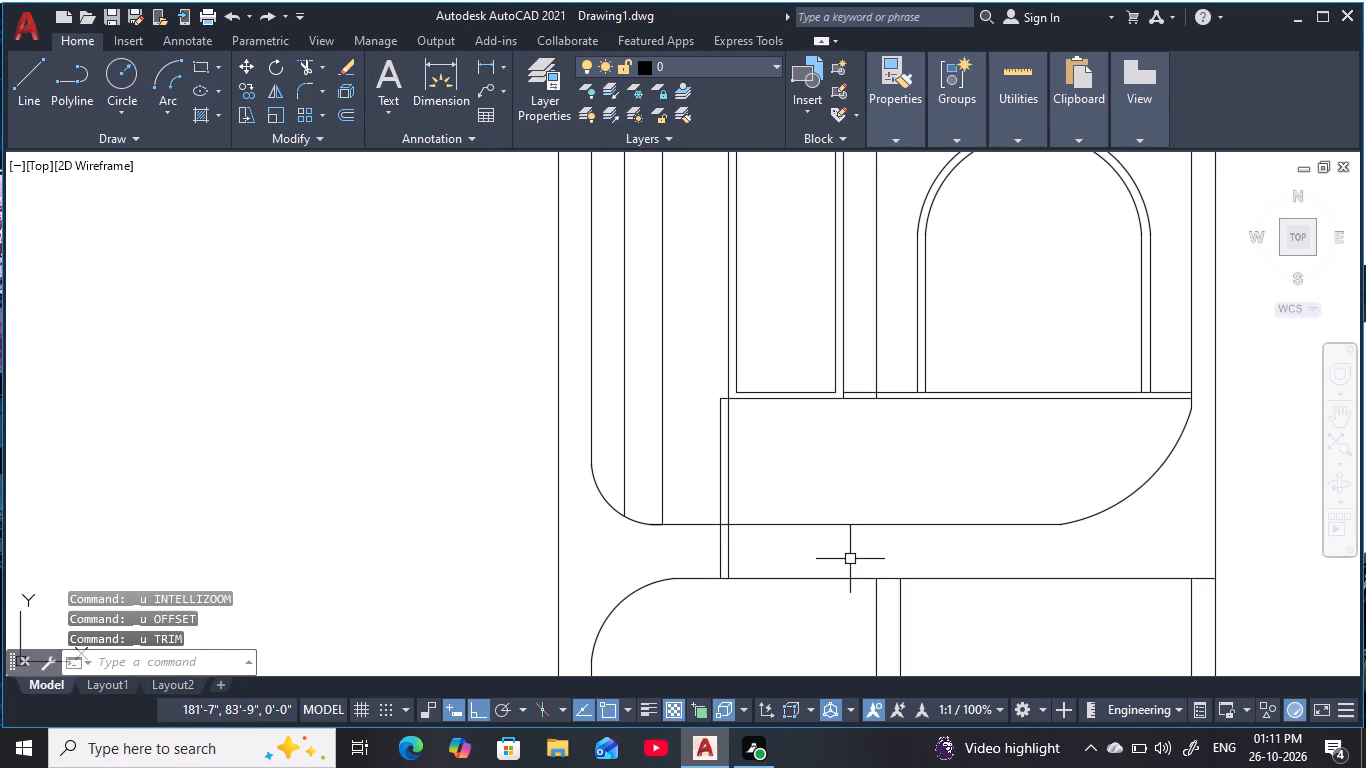
key(ctrl+z)
key(ctrl+z)
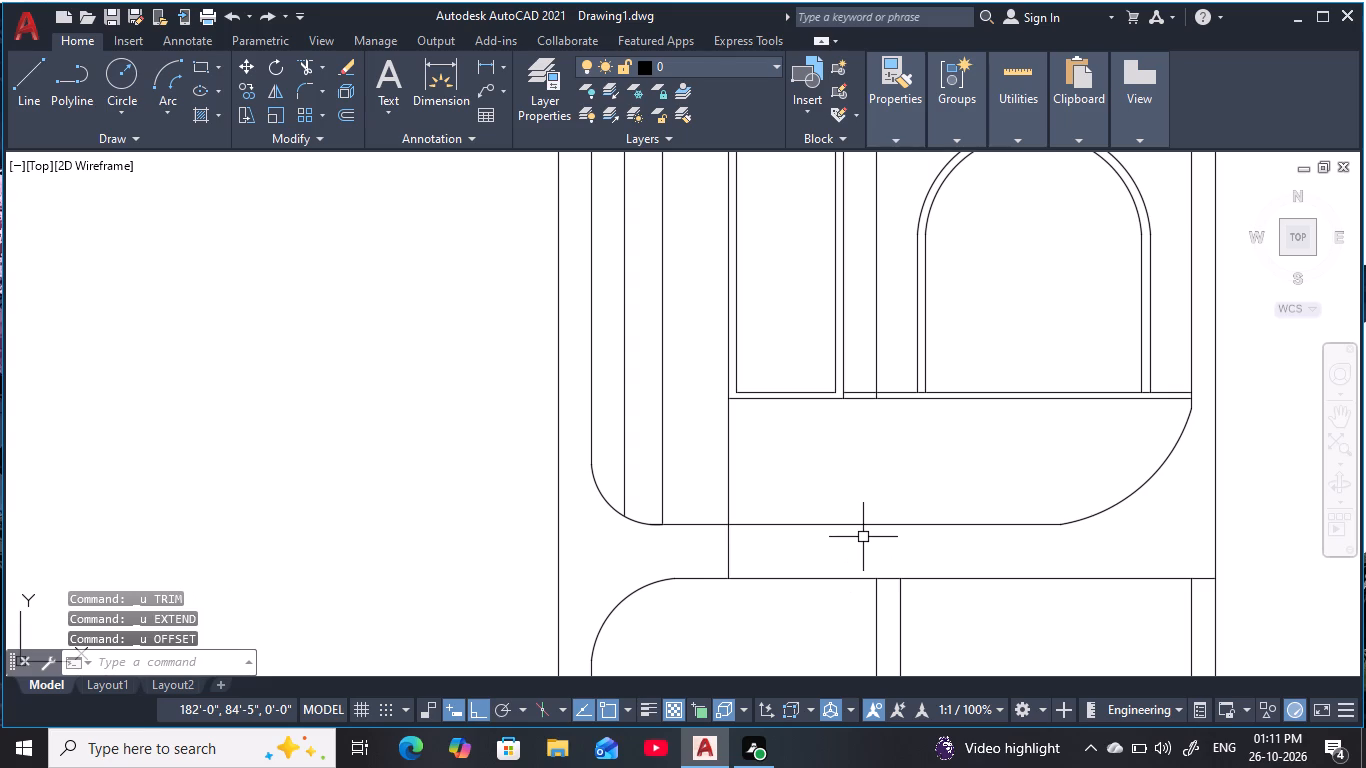
key(ctrl+z)
Extend the upper band's bottom line to the tall arch's frame and its top line to the curved column's inner vertical line.
scroll(872, 513, down, 2)
middle_drag(876, 511, 846, 528)
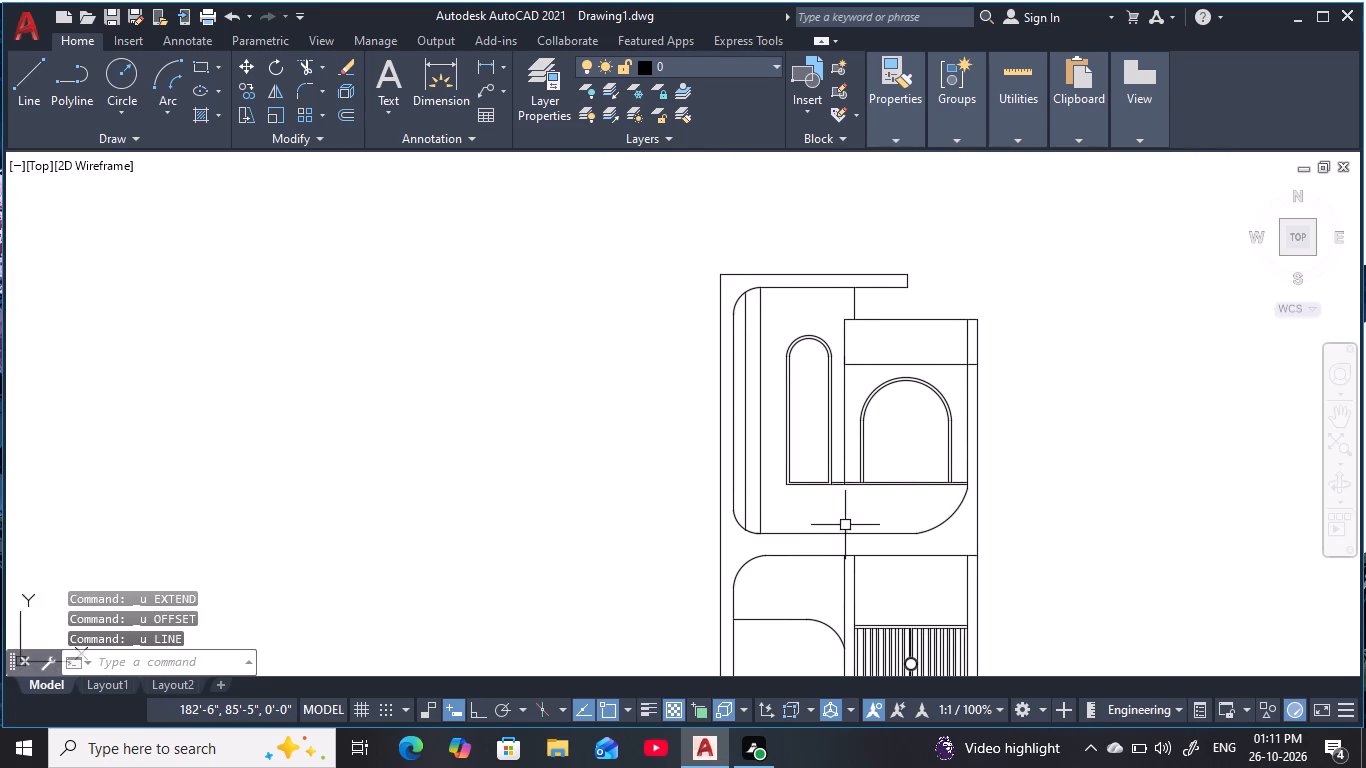
scroll(845, 525, up, 1)
middle_drag(845, 525, 766, 506)
key(Escape)
scroll(771, 502, down, 1)
key(Escape)
key(Escape)
key(Escape)
key(Escape)
scroll(782, 363, up, 2)
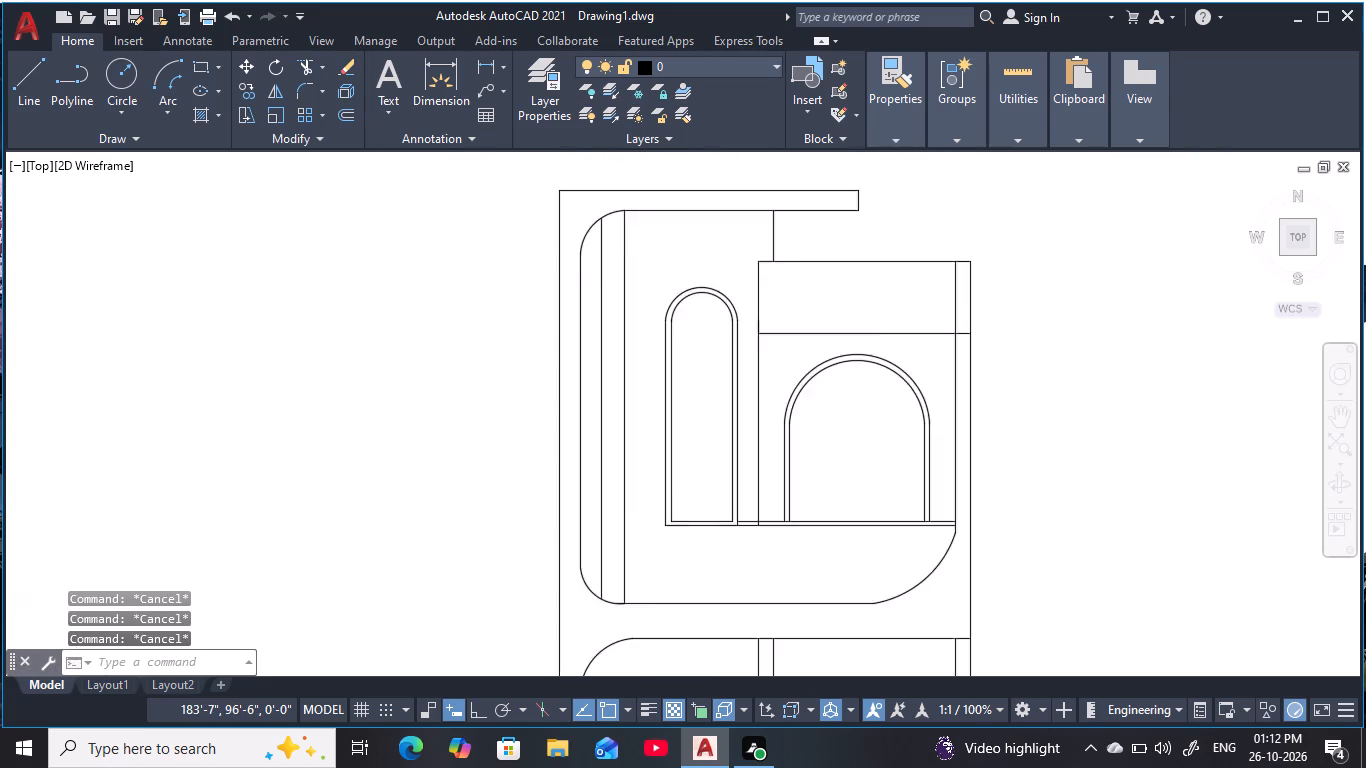
middle_drag(780, 364, 769, 367)
key(Escape)
text(ex)
key(space)
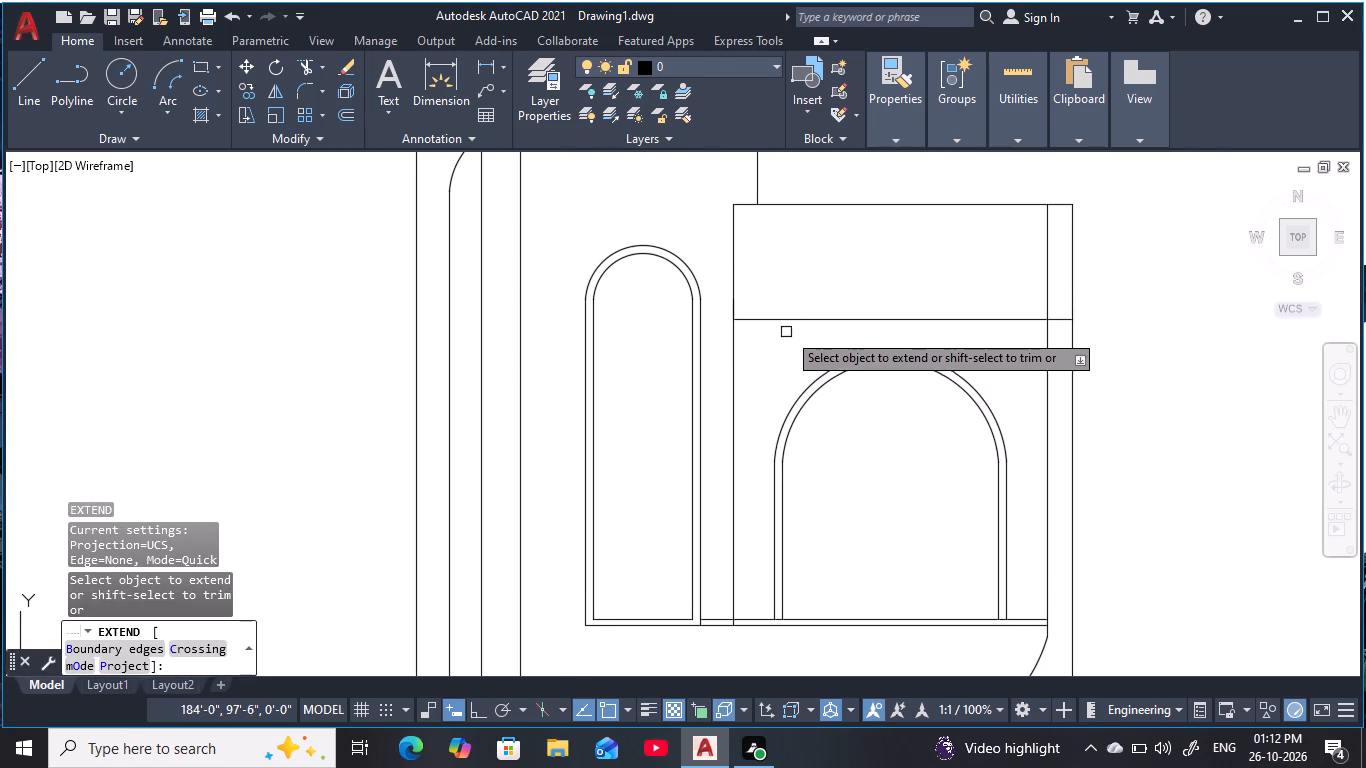
click(797, 323)
click(787, 202)
key(Escape)
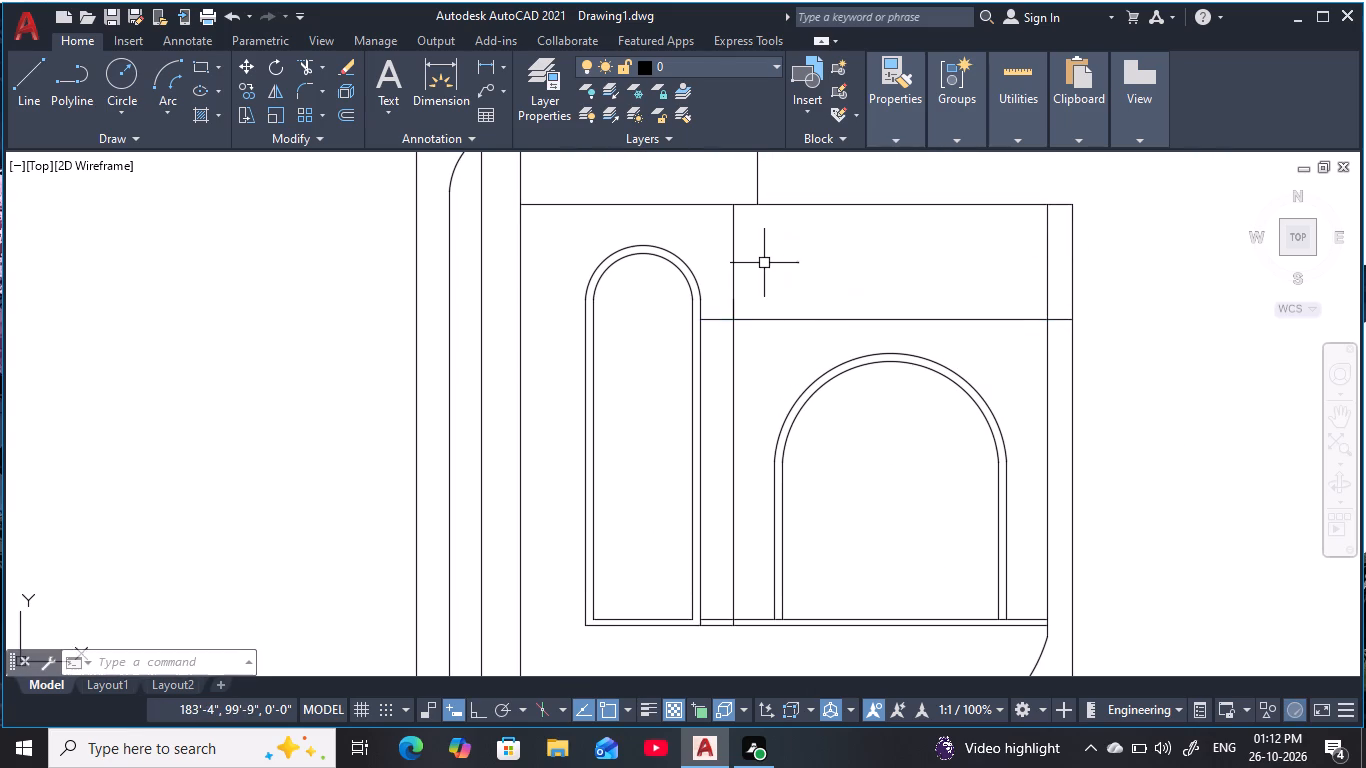
Trim the vertical line between the two arches and its continuation through the upper band, including the leftover stub.
key(Escape)
key(Escape)
text(tr)
key(space)
click(743, 405)
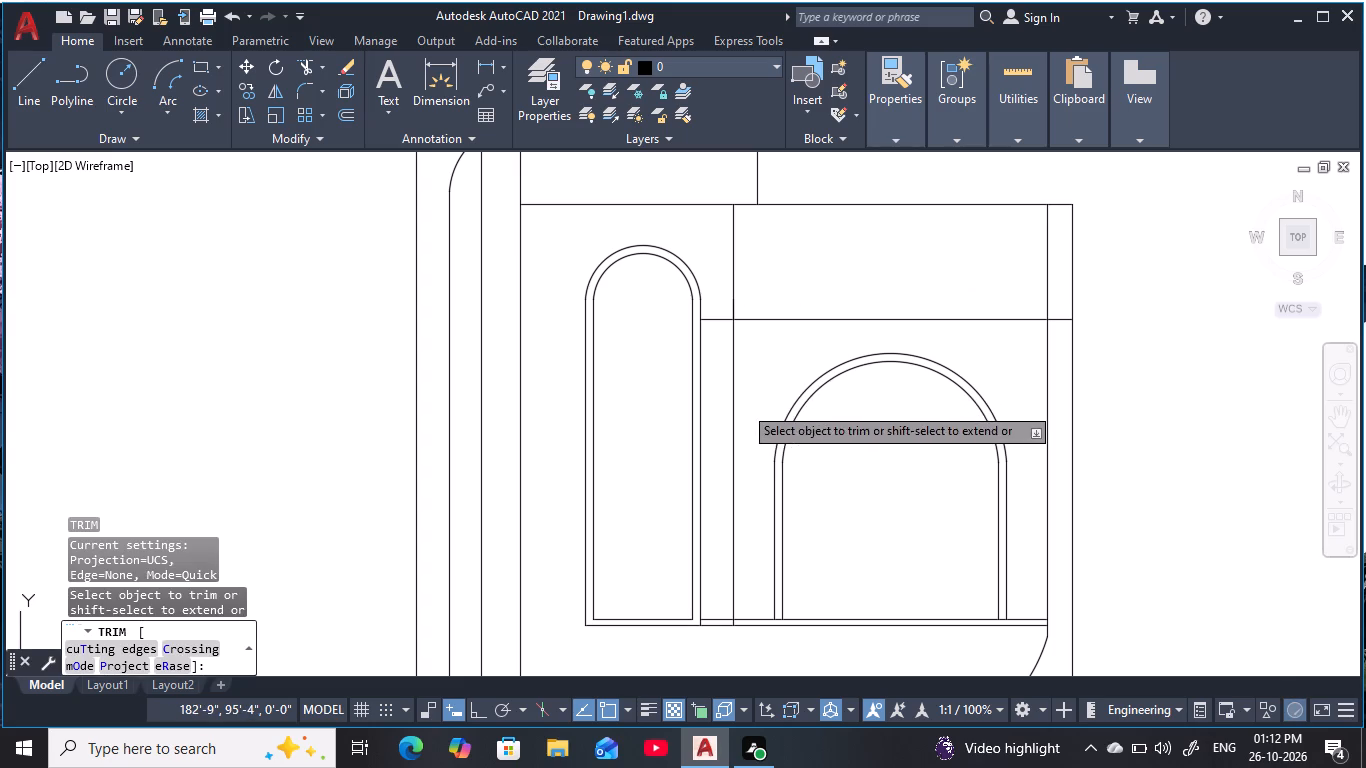
click(719, 428)
click(758, 283)
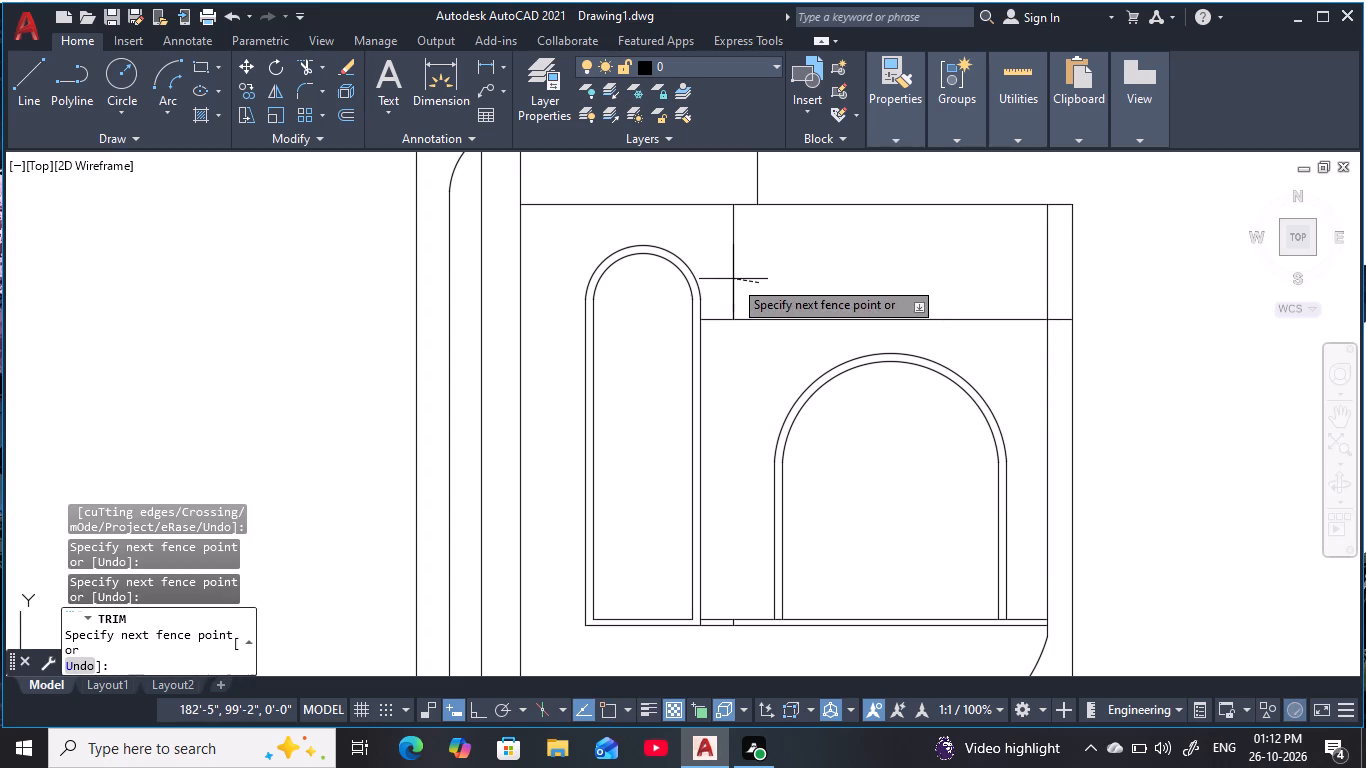
click(720, 274)
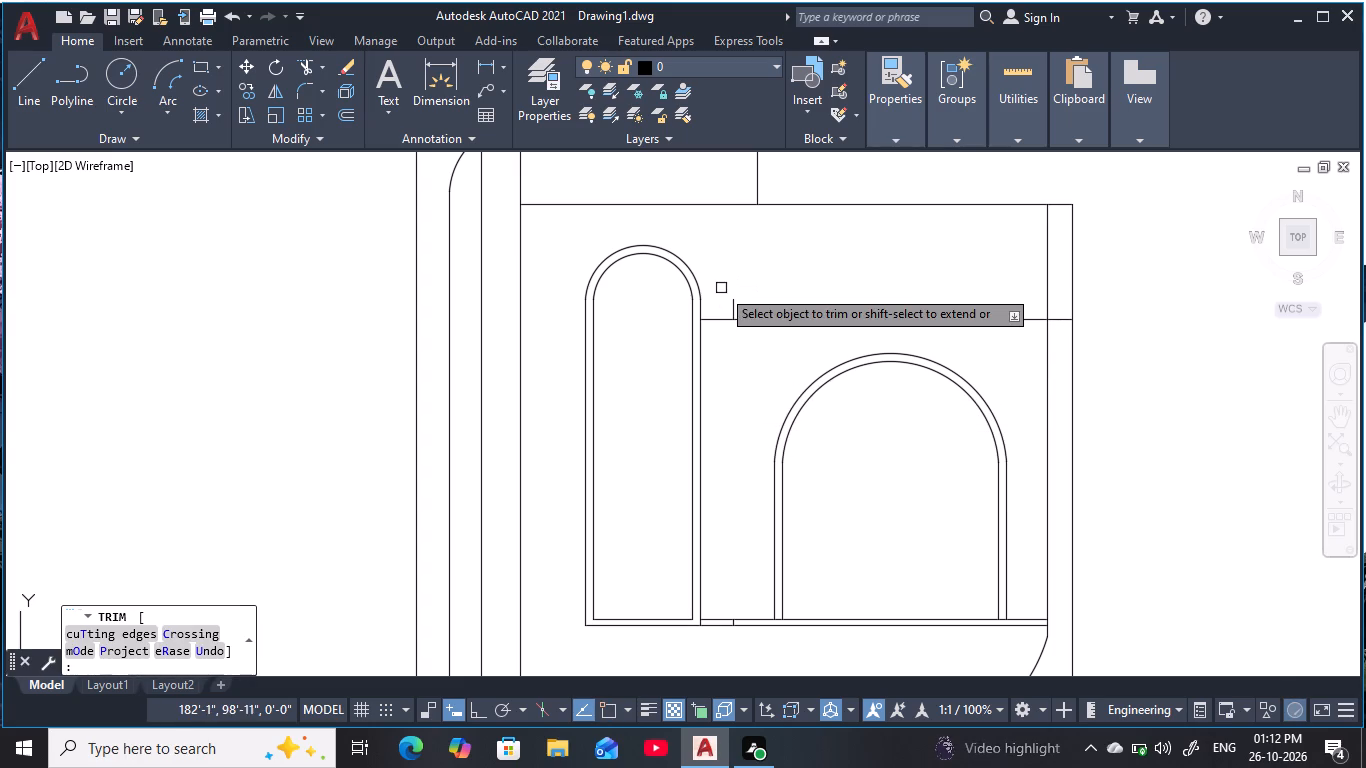
click(734, 305)
scroll(786, 290, down, 2)
middle_click(787, 290)
key(Escape)
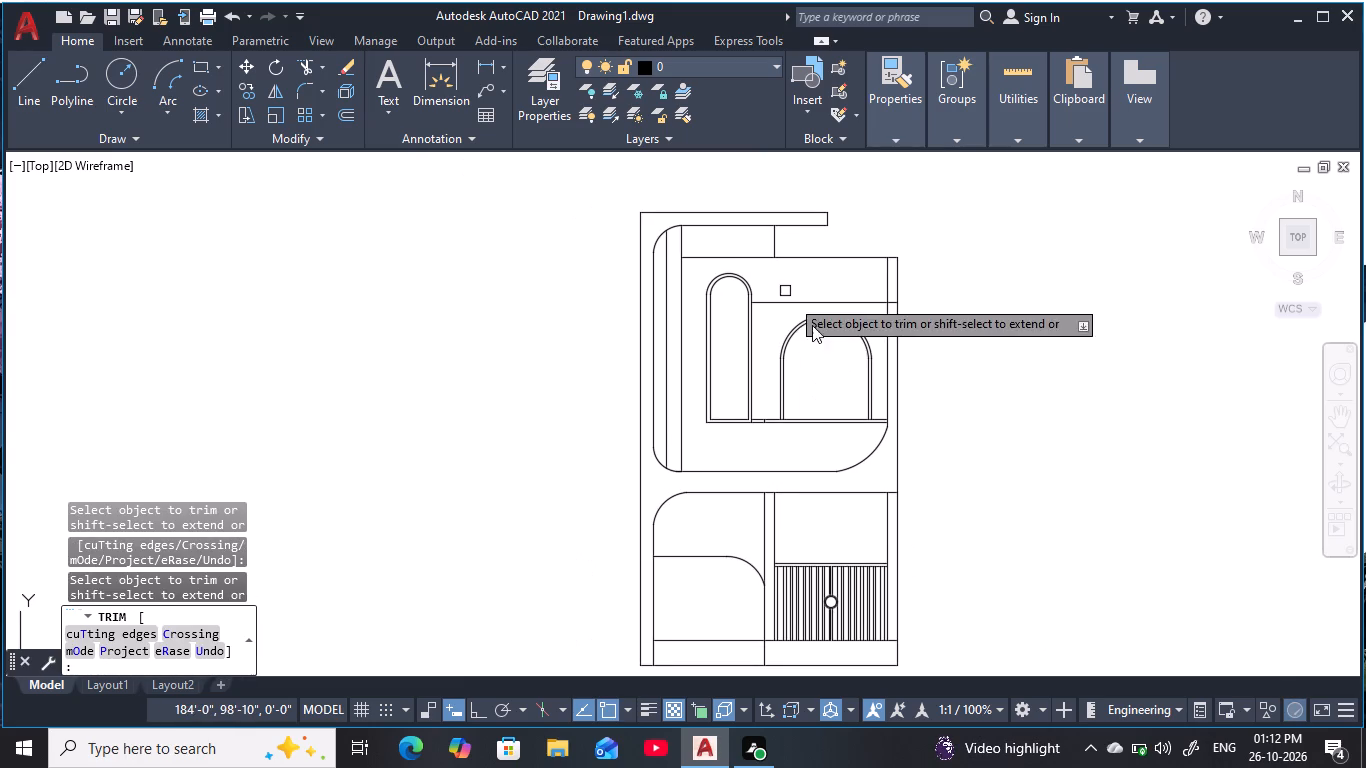
key(Escape)
key(Escape)
key(Escape)
key(Escape)
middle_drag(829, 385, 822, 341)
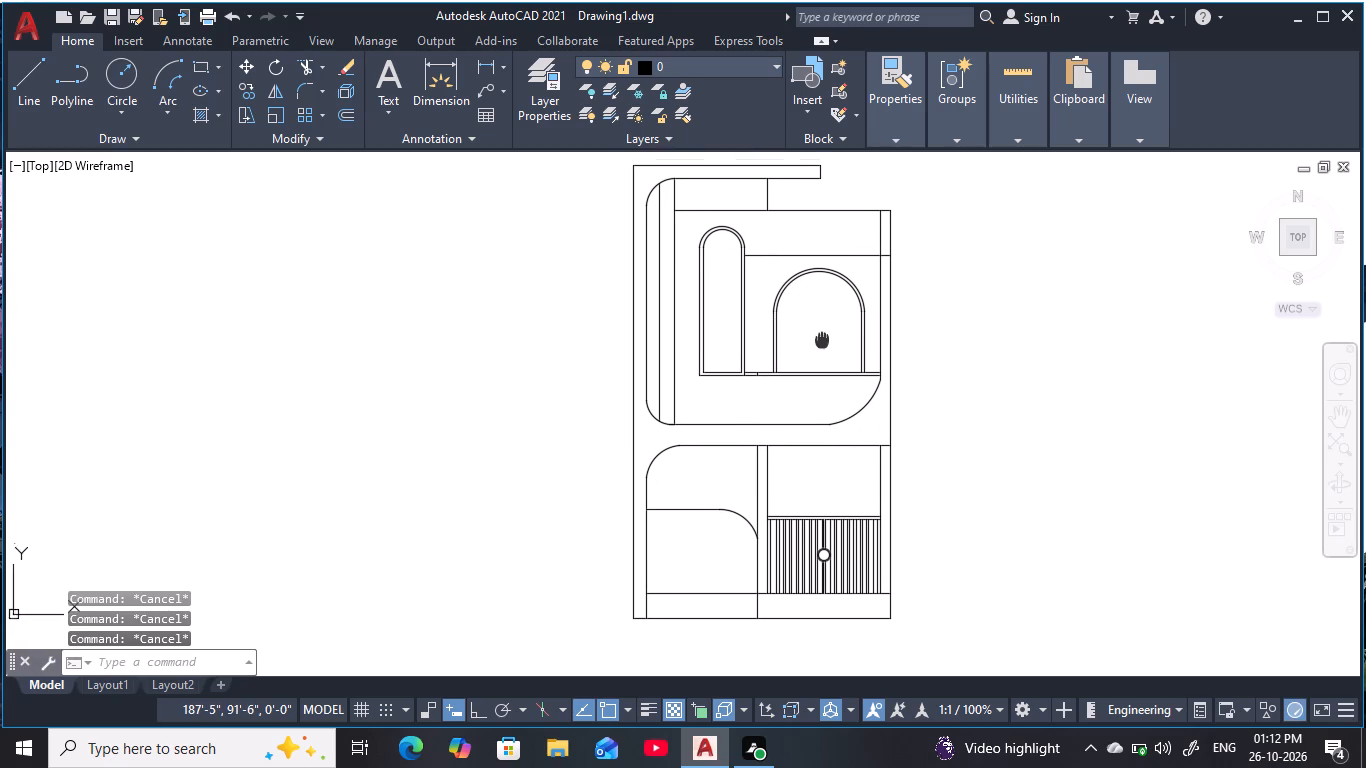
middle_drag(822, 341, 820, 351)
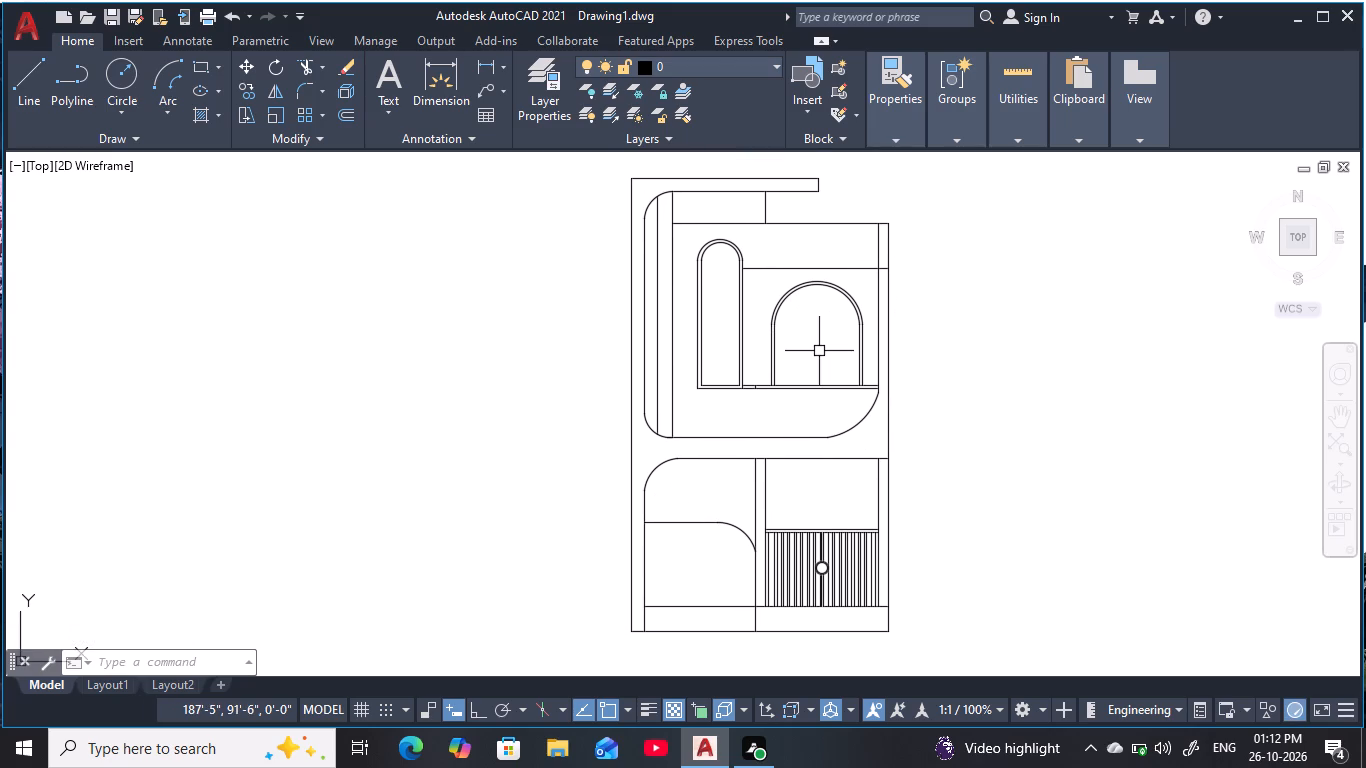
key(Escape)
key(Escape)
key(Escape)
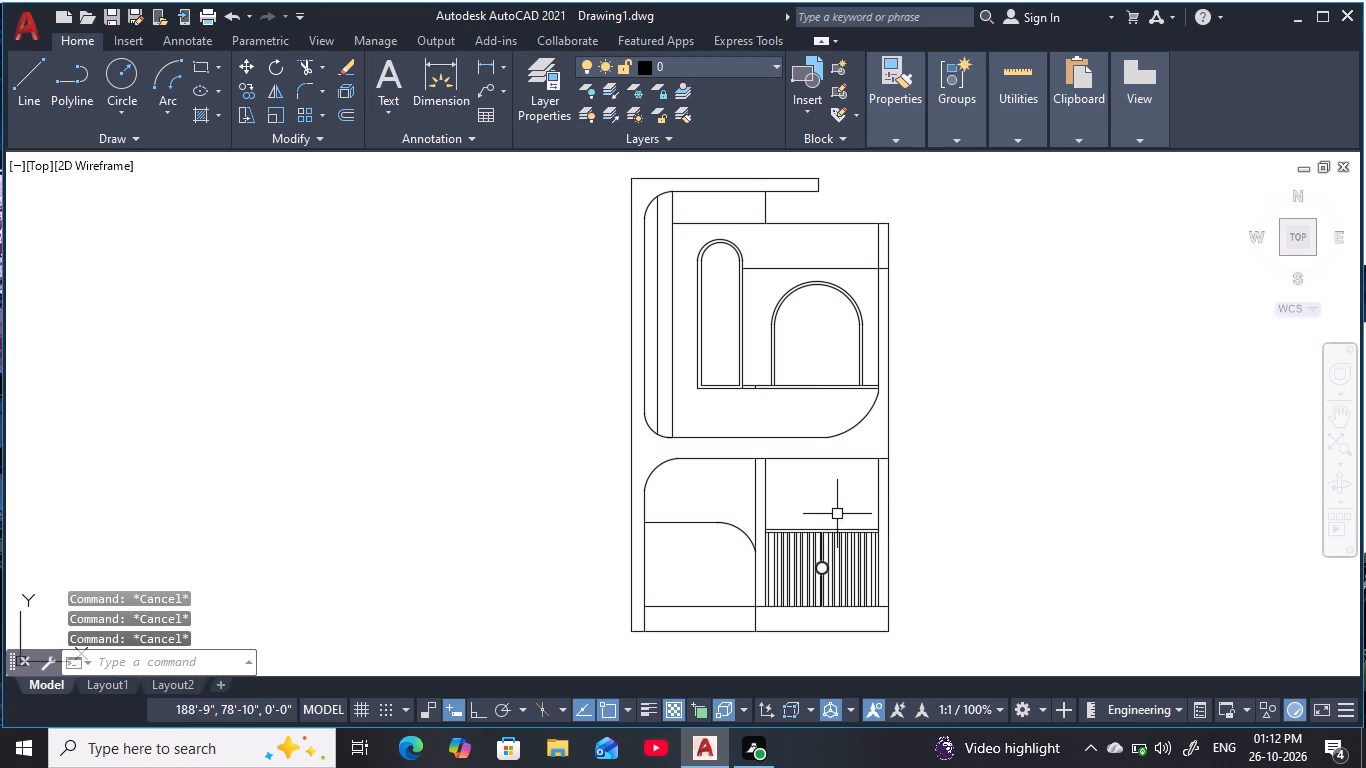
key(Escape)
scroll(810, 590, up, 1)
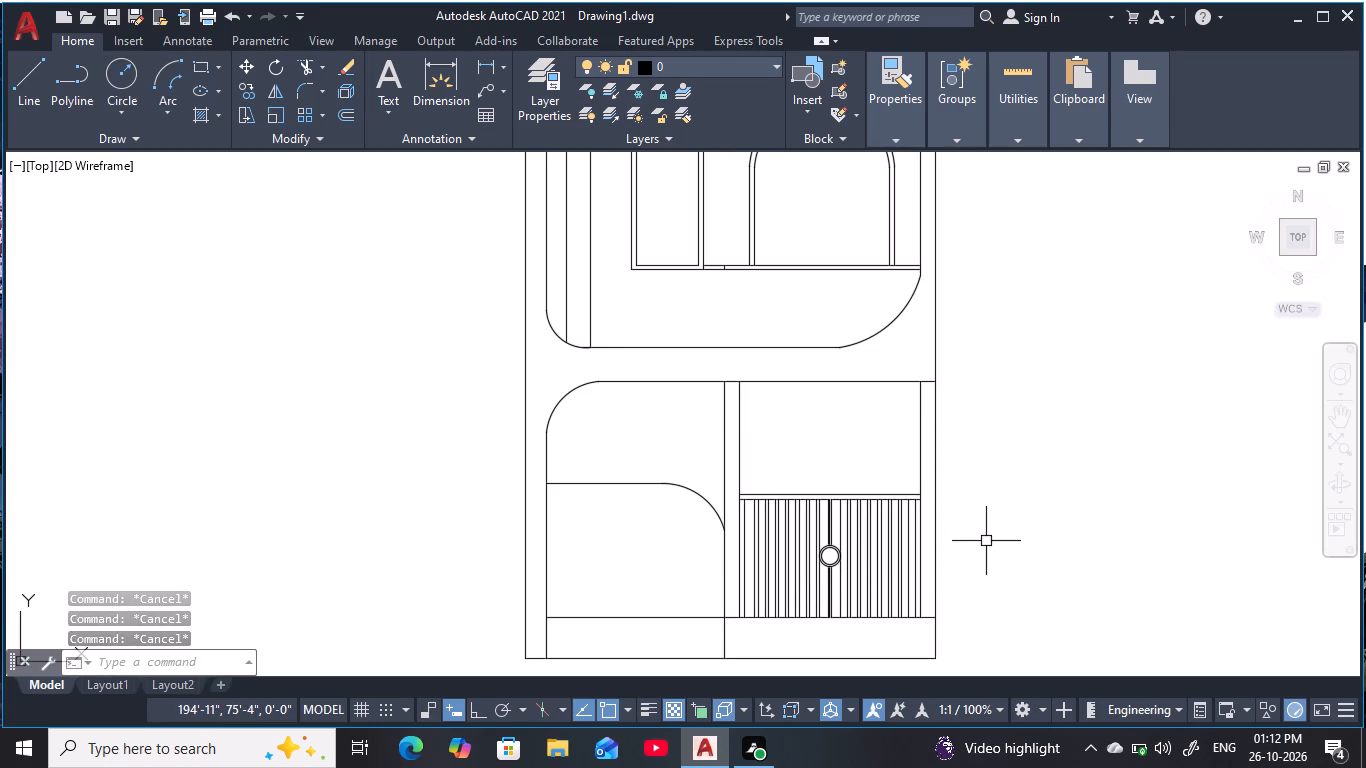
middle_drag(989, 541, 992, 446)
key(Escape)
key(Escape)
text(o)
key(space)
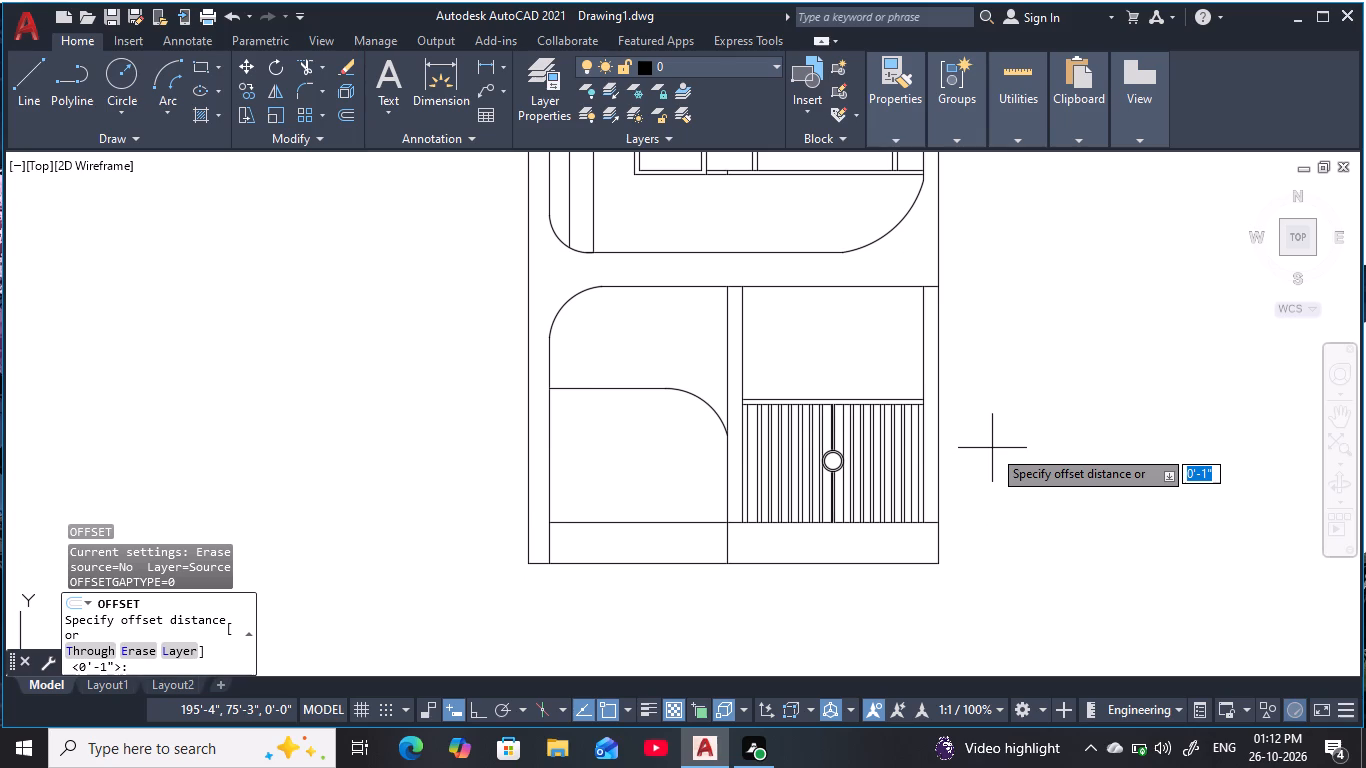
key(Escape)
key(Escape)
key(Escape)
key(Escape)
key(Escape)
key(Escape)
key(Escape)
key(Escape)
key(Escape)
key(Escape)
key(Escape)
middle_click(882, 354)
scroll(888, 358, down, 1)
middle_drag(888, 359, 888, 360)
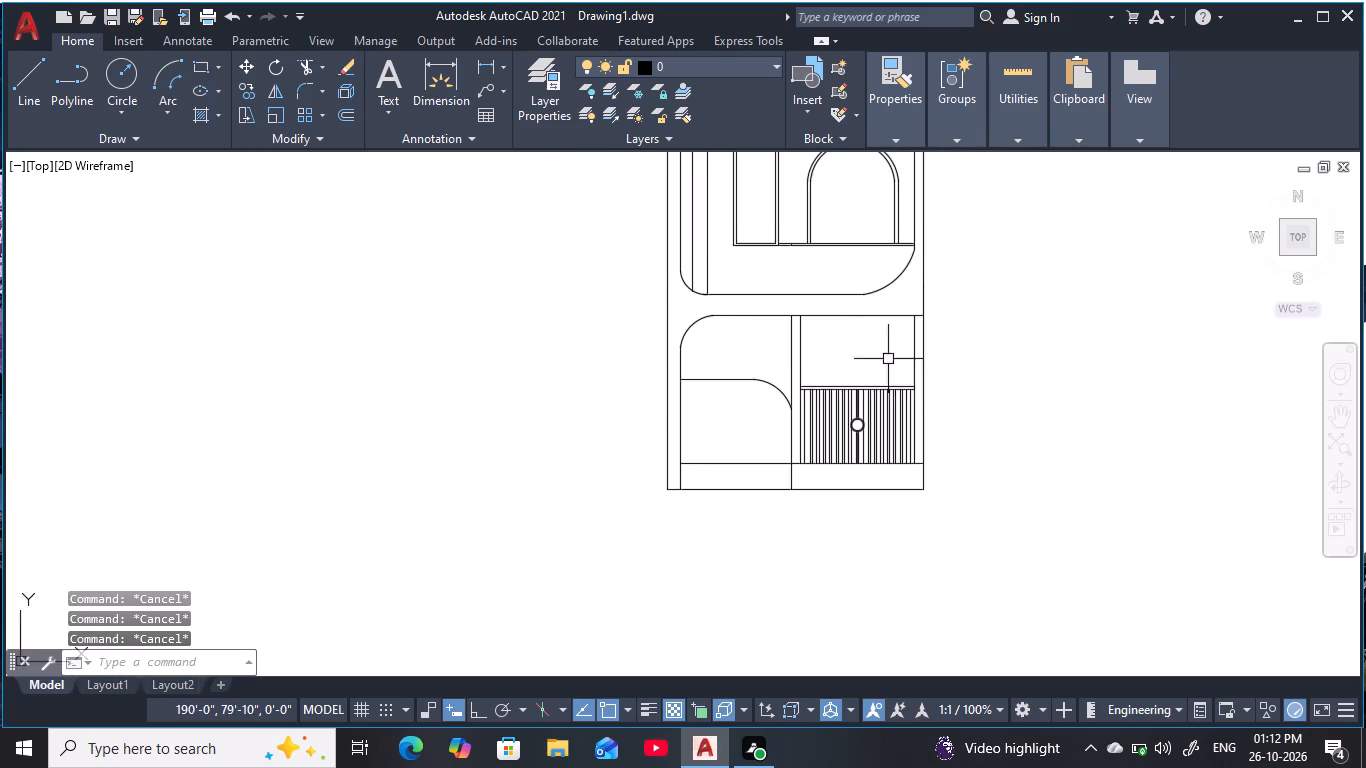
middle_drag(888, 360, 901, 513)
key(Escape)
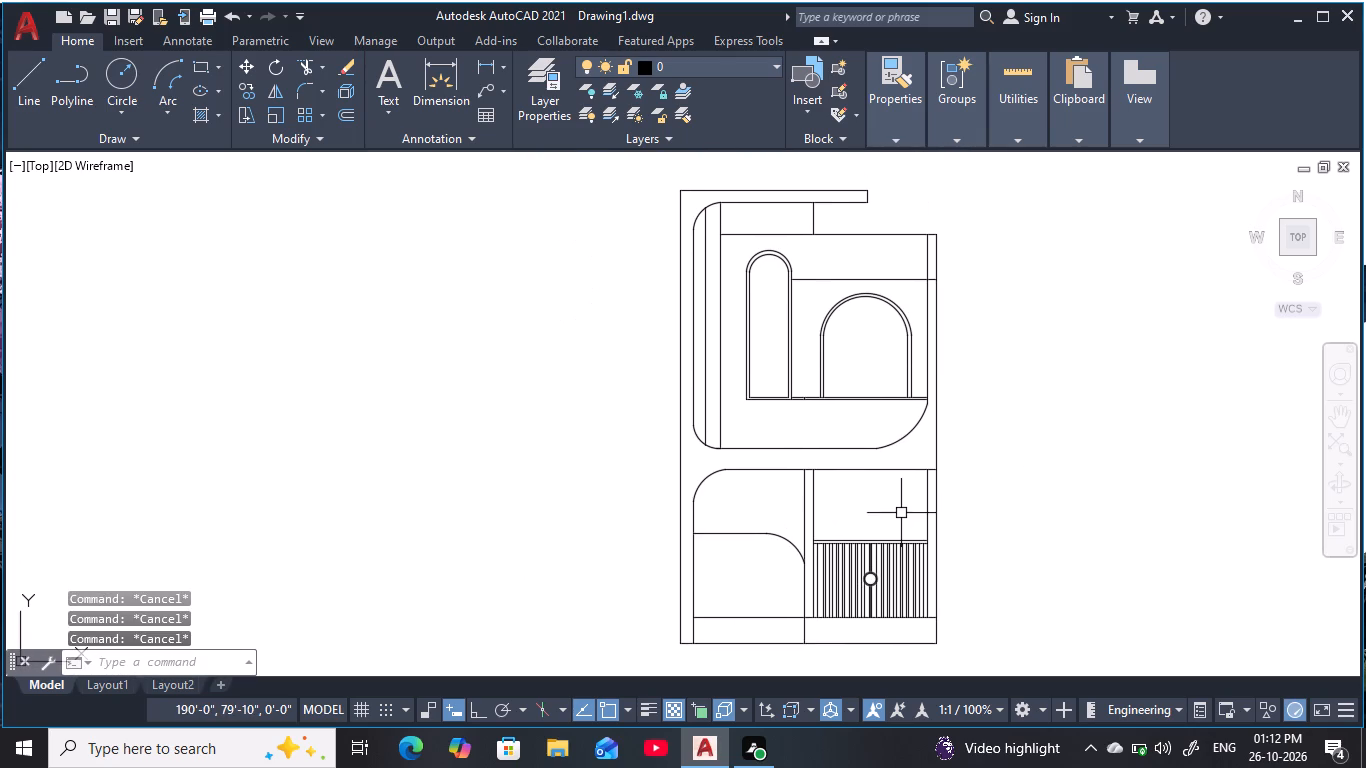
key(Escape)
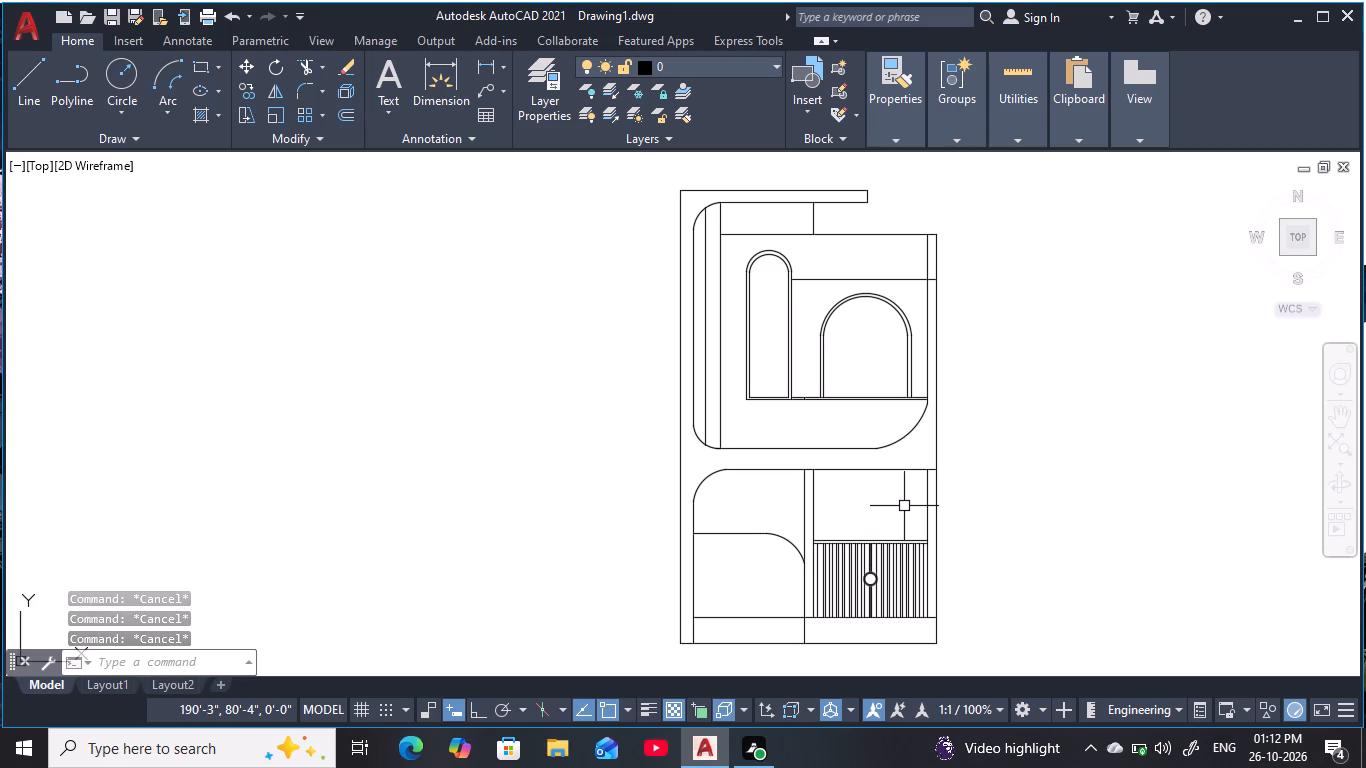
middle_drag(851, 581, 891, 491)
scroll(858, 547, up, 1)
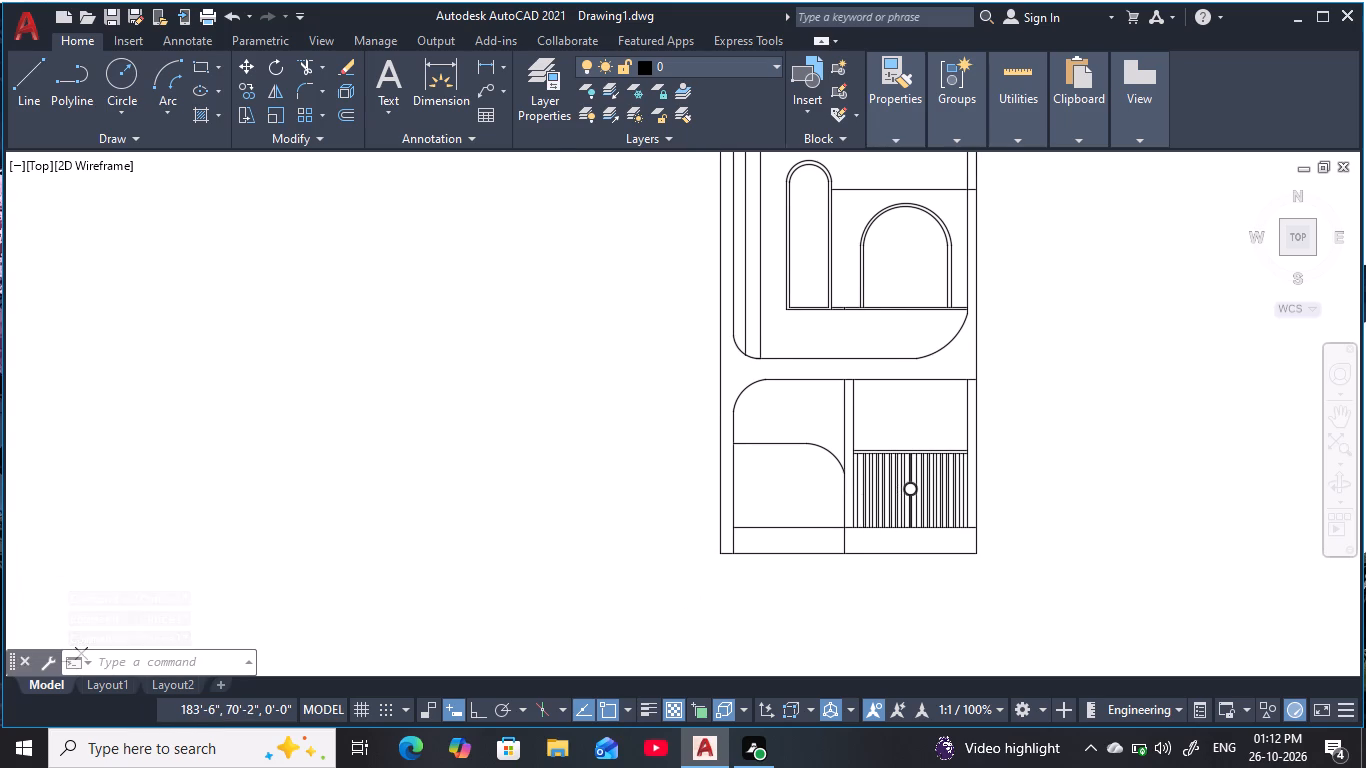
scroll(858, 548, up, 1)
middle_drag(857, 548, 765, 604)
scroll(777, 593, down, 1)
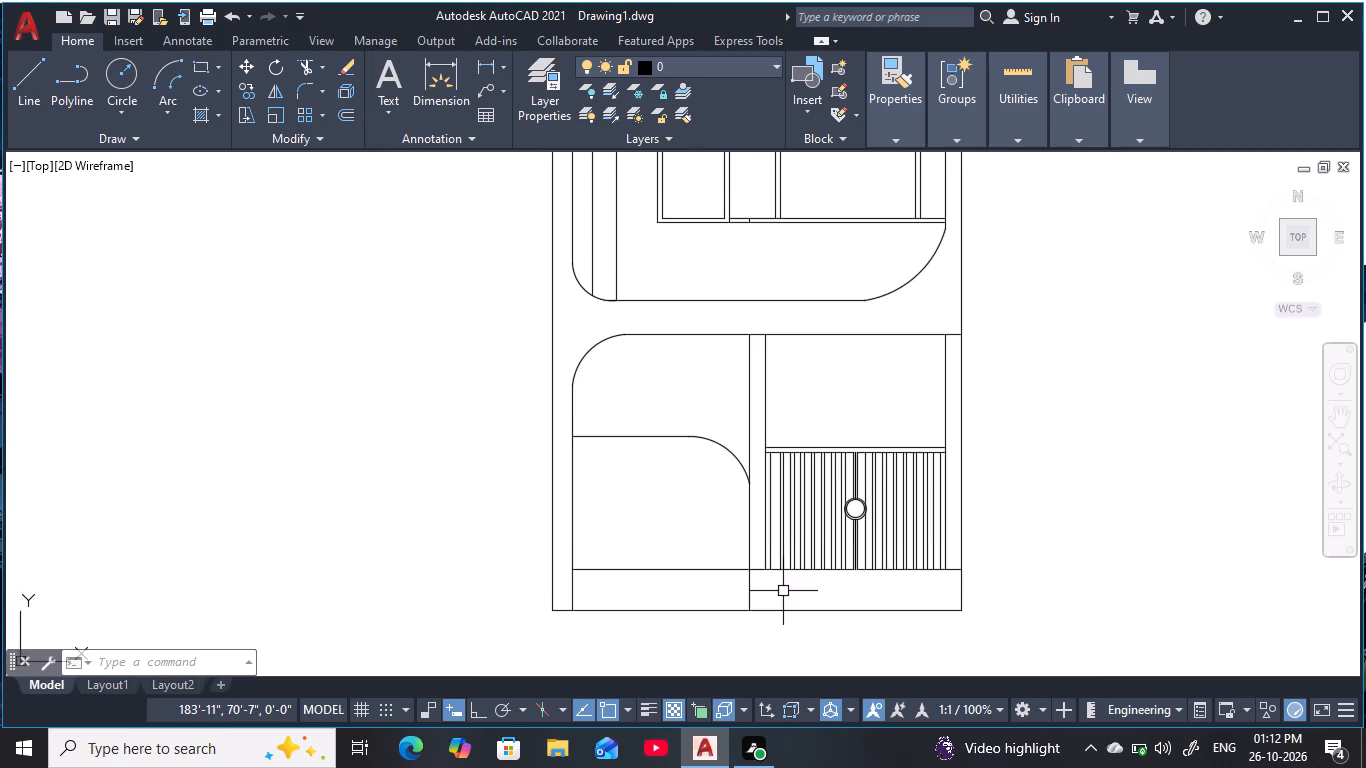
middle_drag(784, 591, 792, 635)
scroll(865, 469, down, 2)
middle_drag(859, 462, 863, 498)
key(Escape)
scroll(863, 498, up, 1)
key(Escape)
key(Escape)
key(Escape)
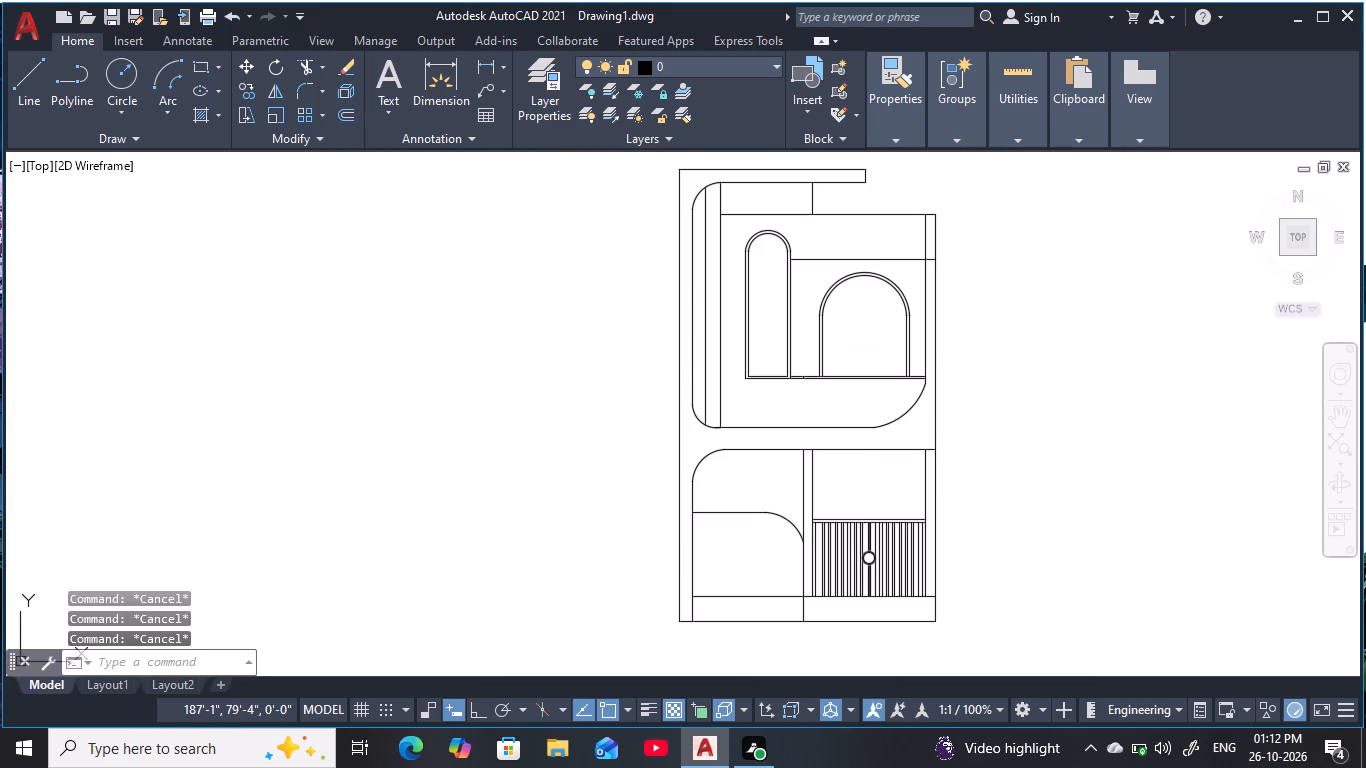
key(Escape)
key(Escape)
Offset the upper band's bottom line above the wide arch 3" upward.
scroll(872, 242, up, 2)
middle_drag(872, 242, 881, 271)
key(Escape)
text(o 3)
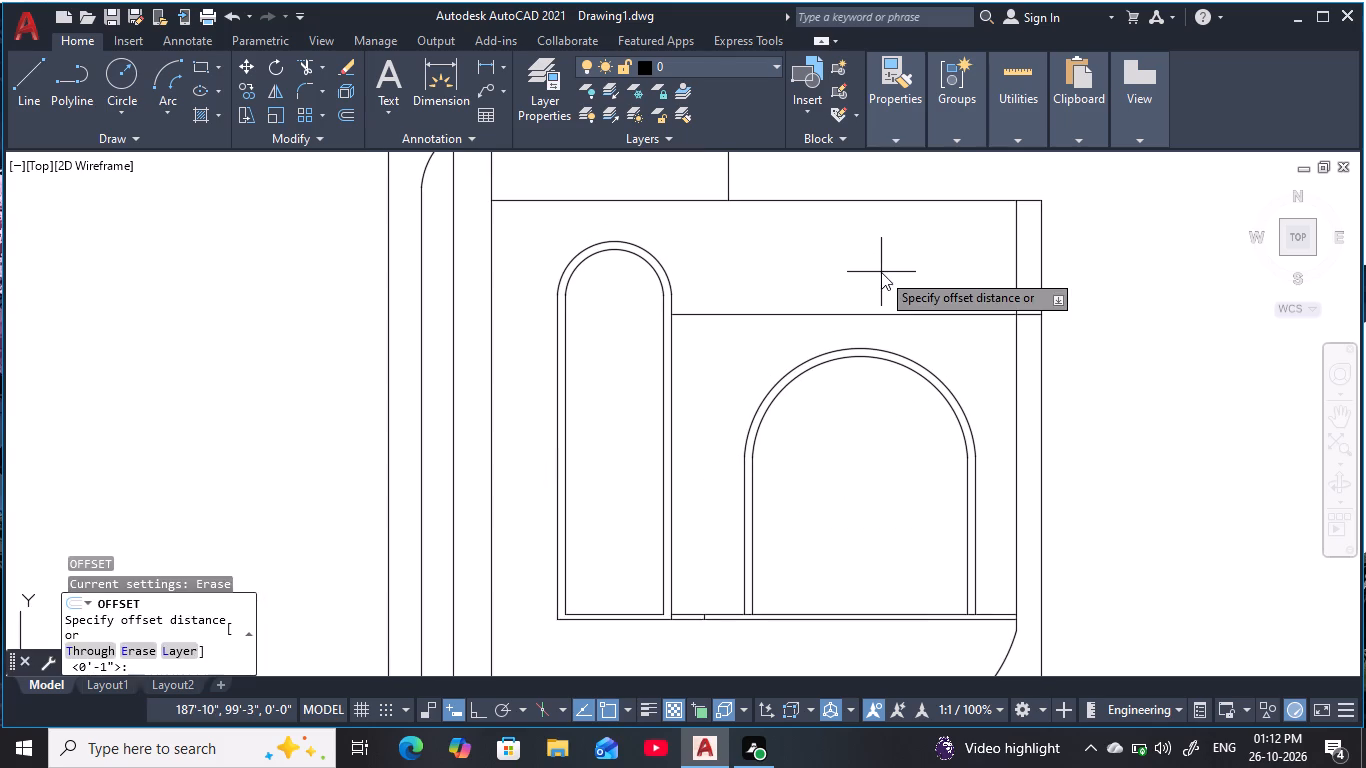
key(space)
click(878, 314)
click(877, 295)
key(Escape)
key(Escape)
middle_click(883, 267)
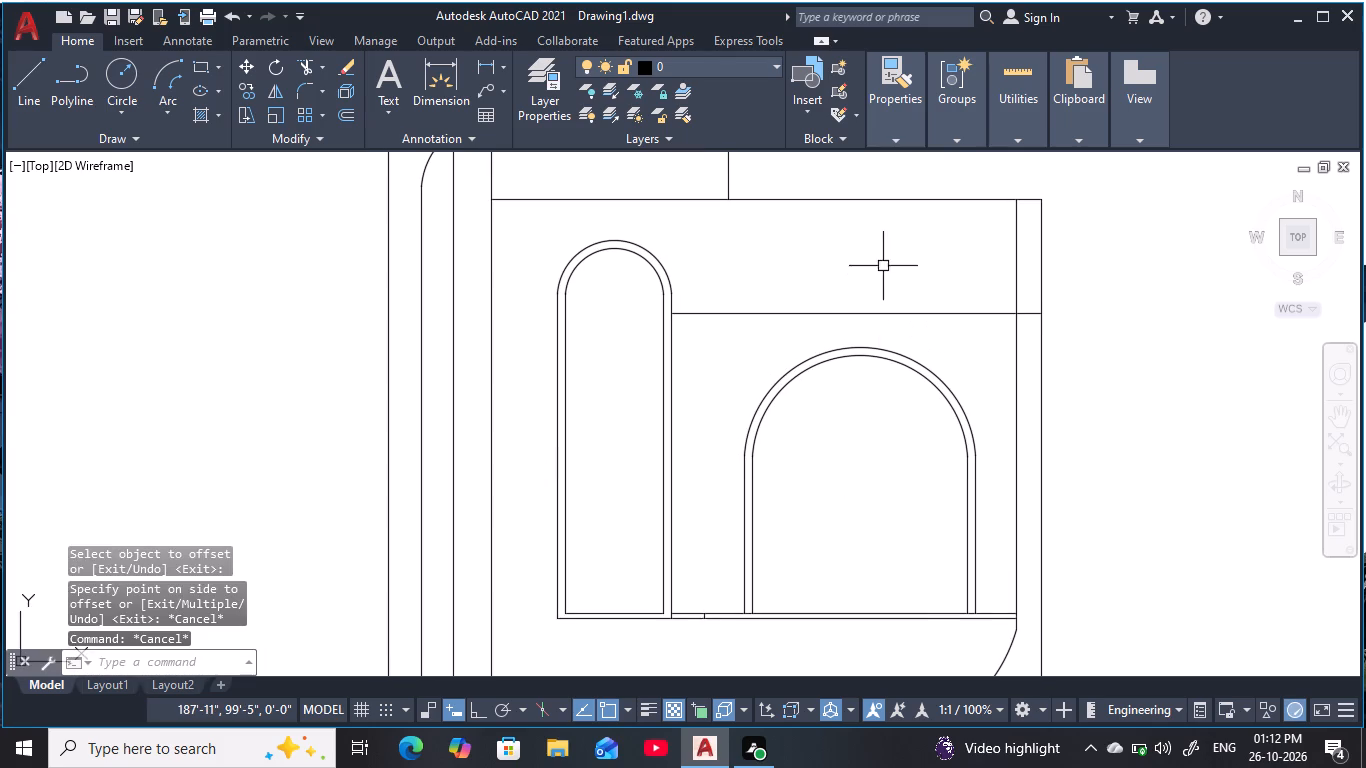
key(Escape)
key(space)
key(space)
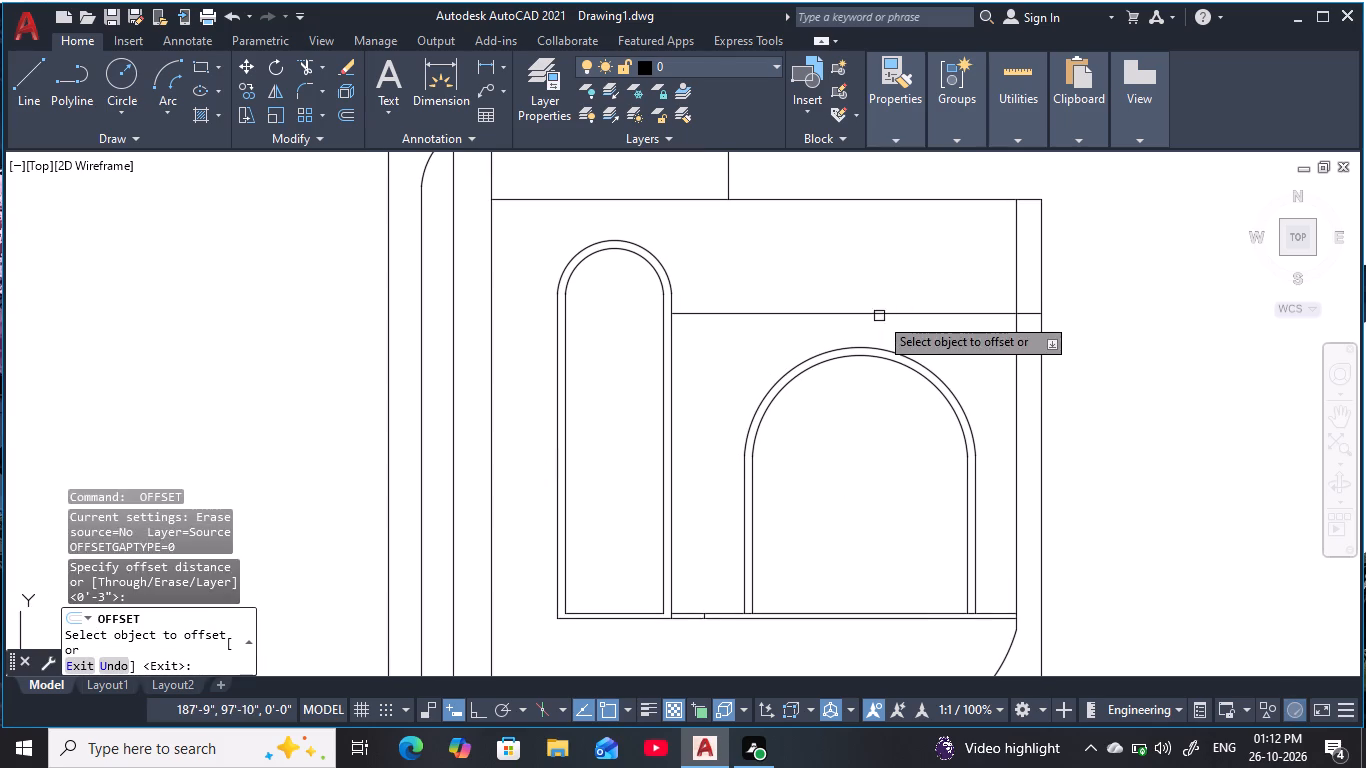
click(879, 316)
click(881, 277)
key(Escape)
middle_drag(880, 257, 905, 339)
key(Escape)
key(Escape)
key(Escape)
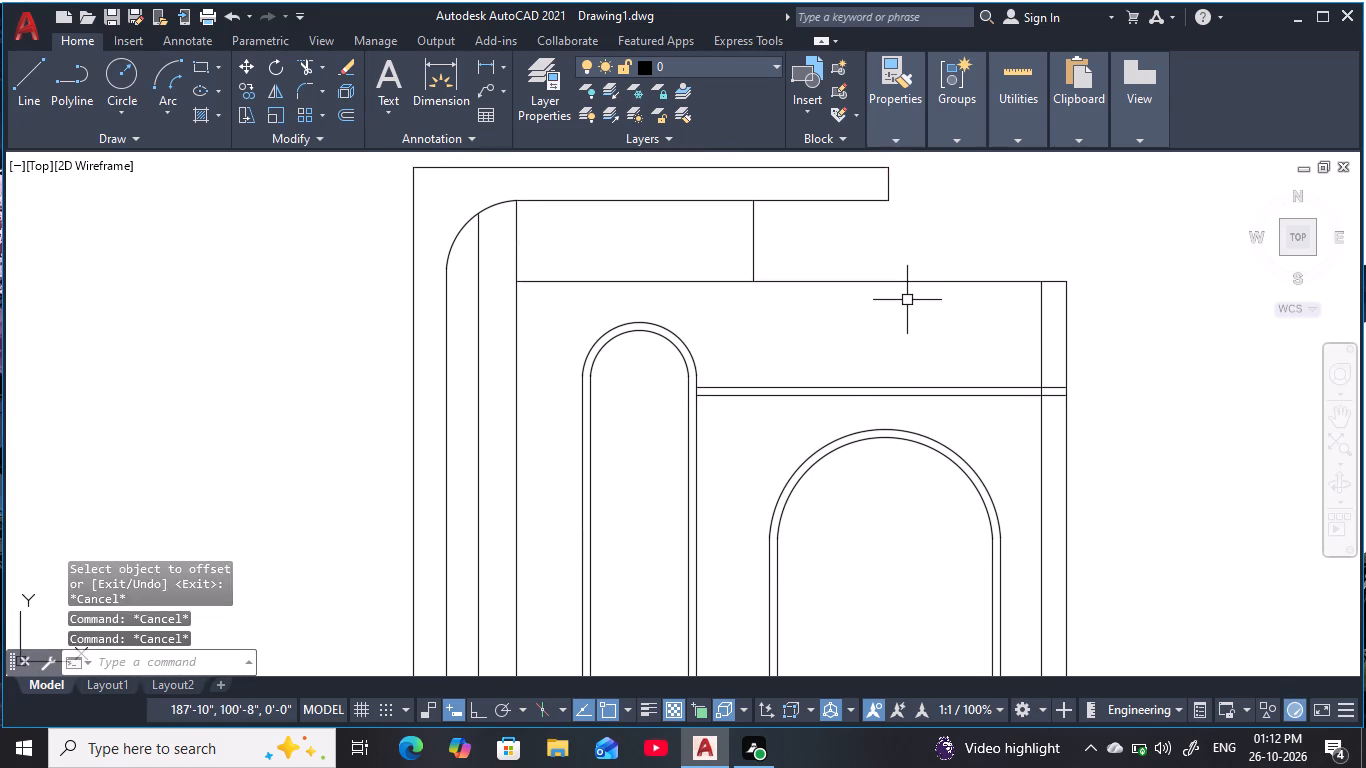
Offset the upper band's top line 3" downward, into the band.
key(Escape)
key(space)
key(Escape)
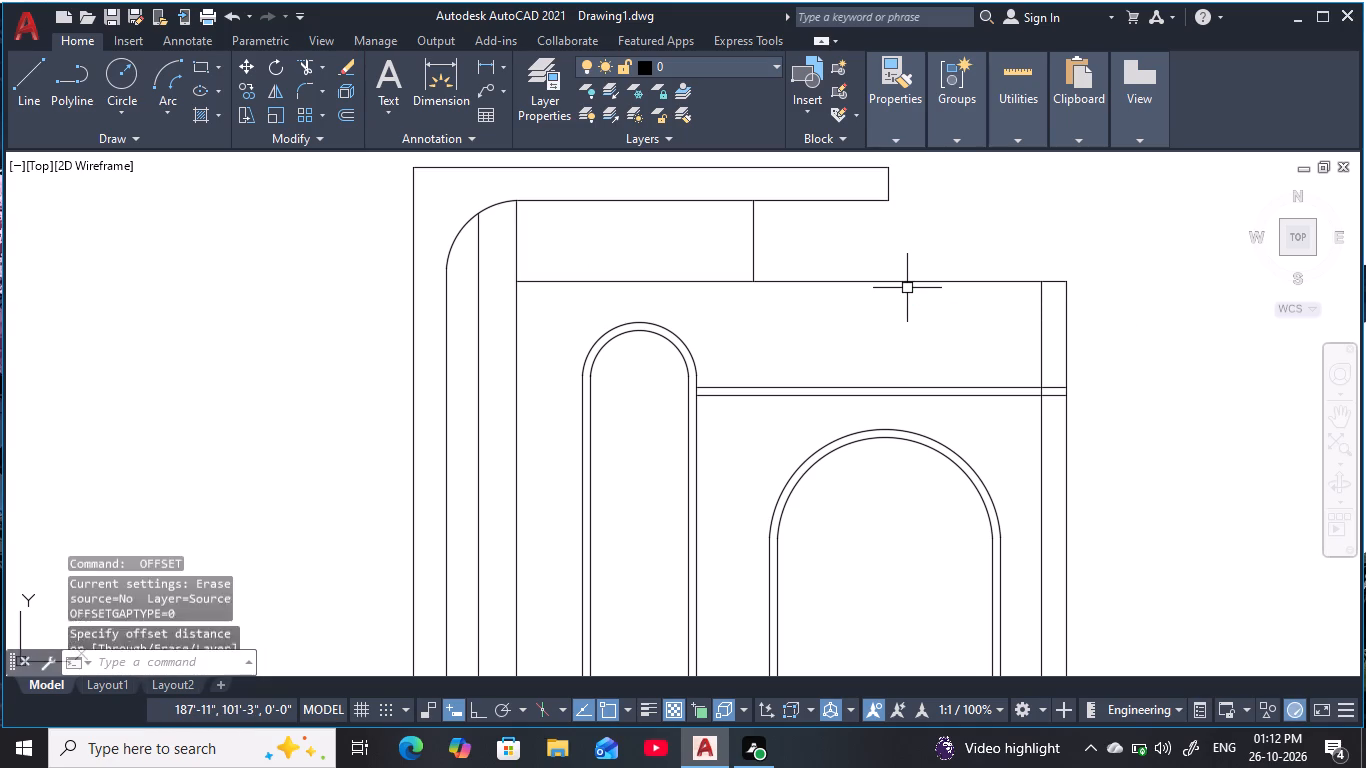
key(space)
key(space)
click(908, 282)
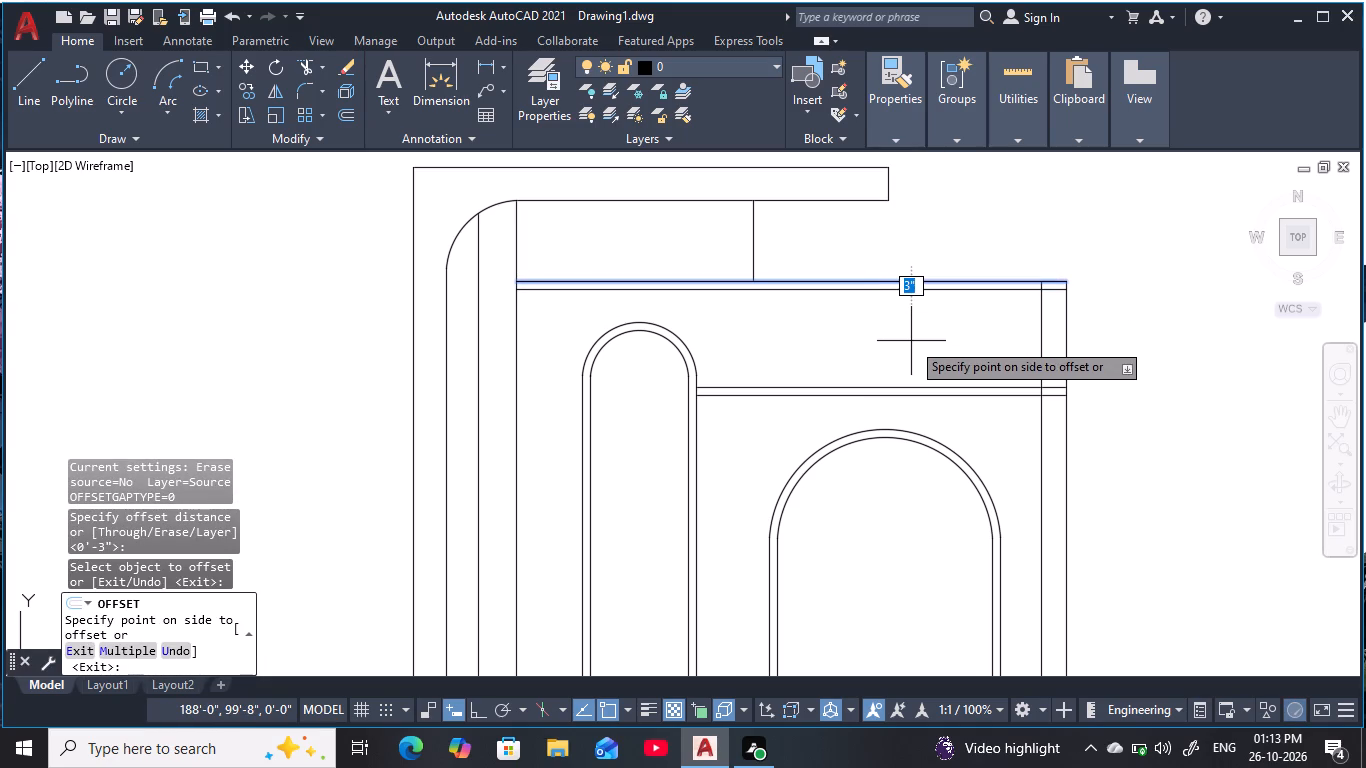
click(911, 341)
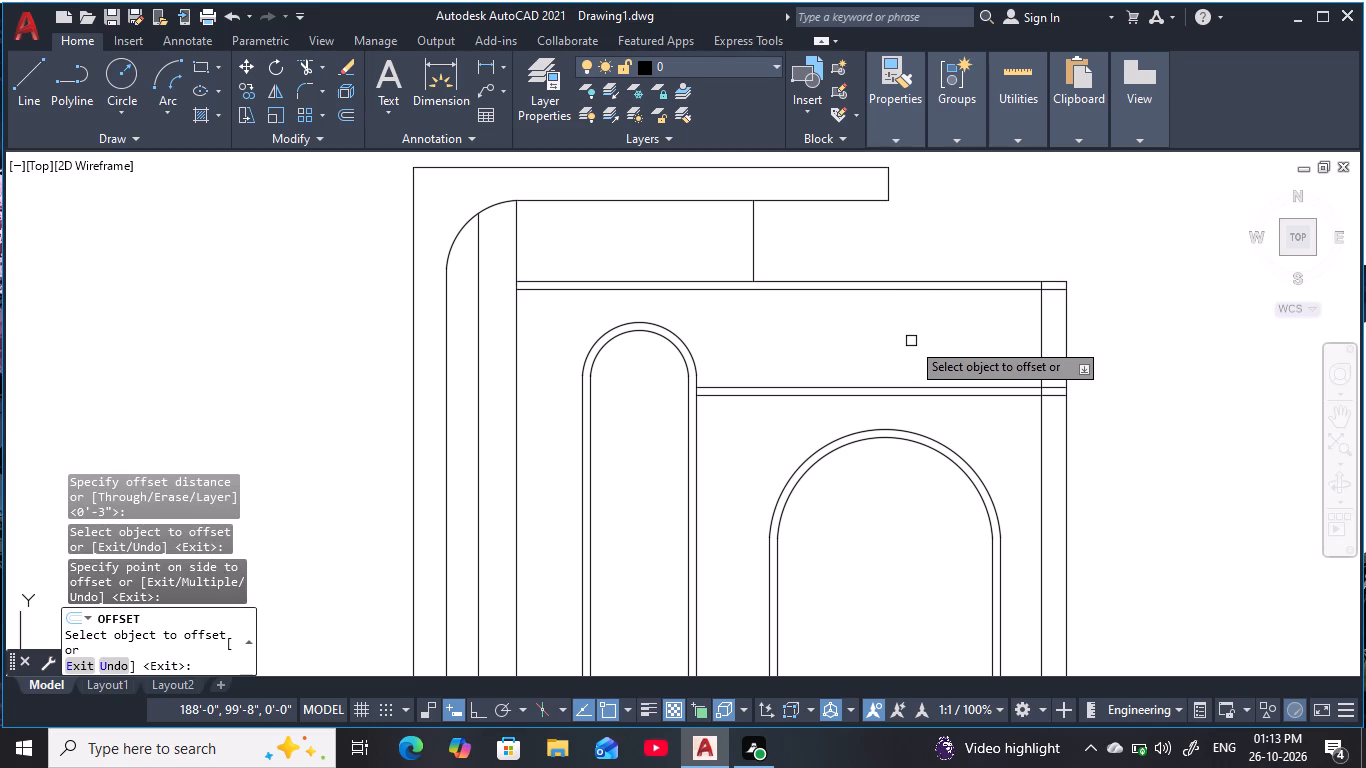
Extend the short vertical line beneath the roof slab down to the inner offset line of the upper band.
text(ex)
key(space)
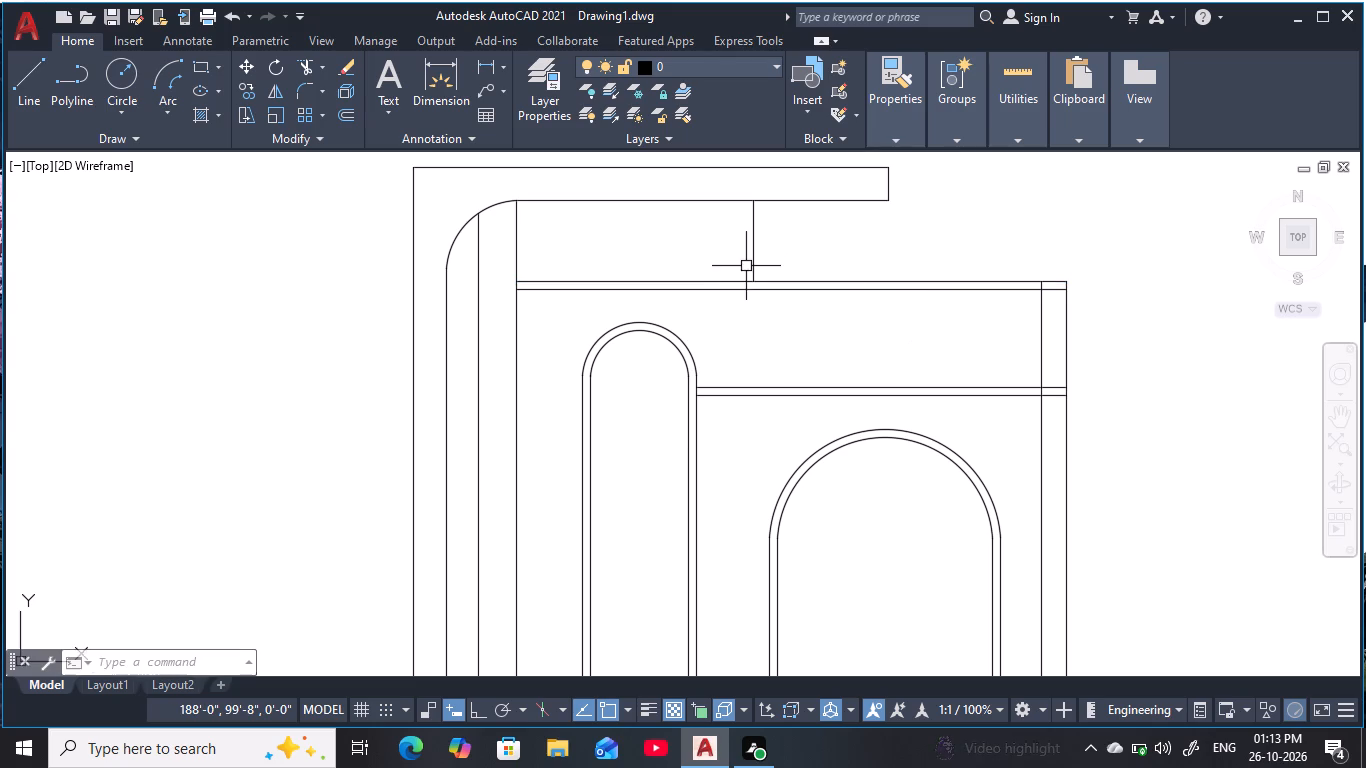
key(Escape)
key(Escape)
text(ex)
key(space)
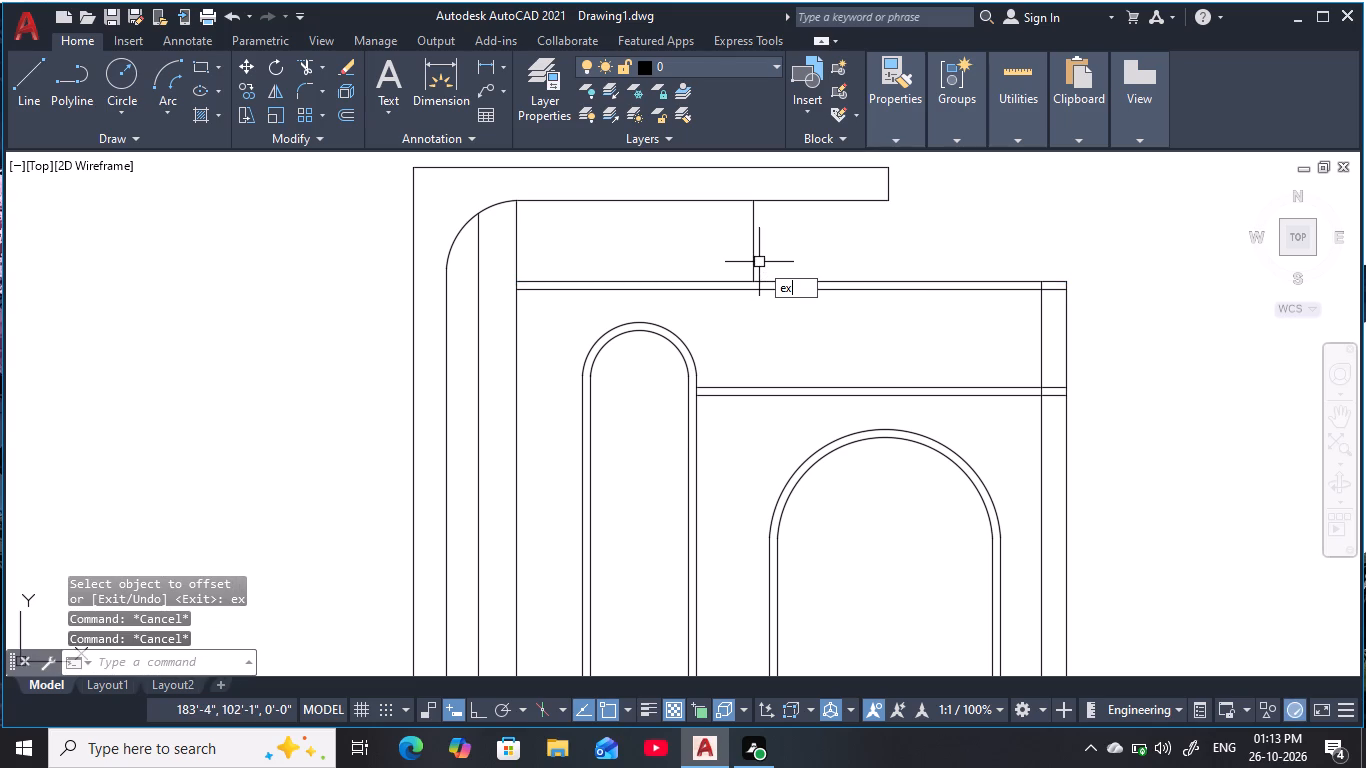
click(753, 266)
key(Escape)
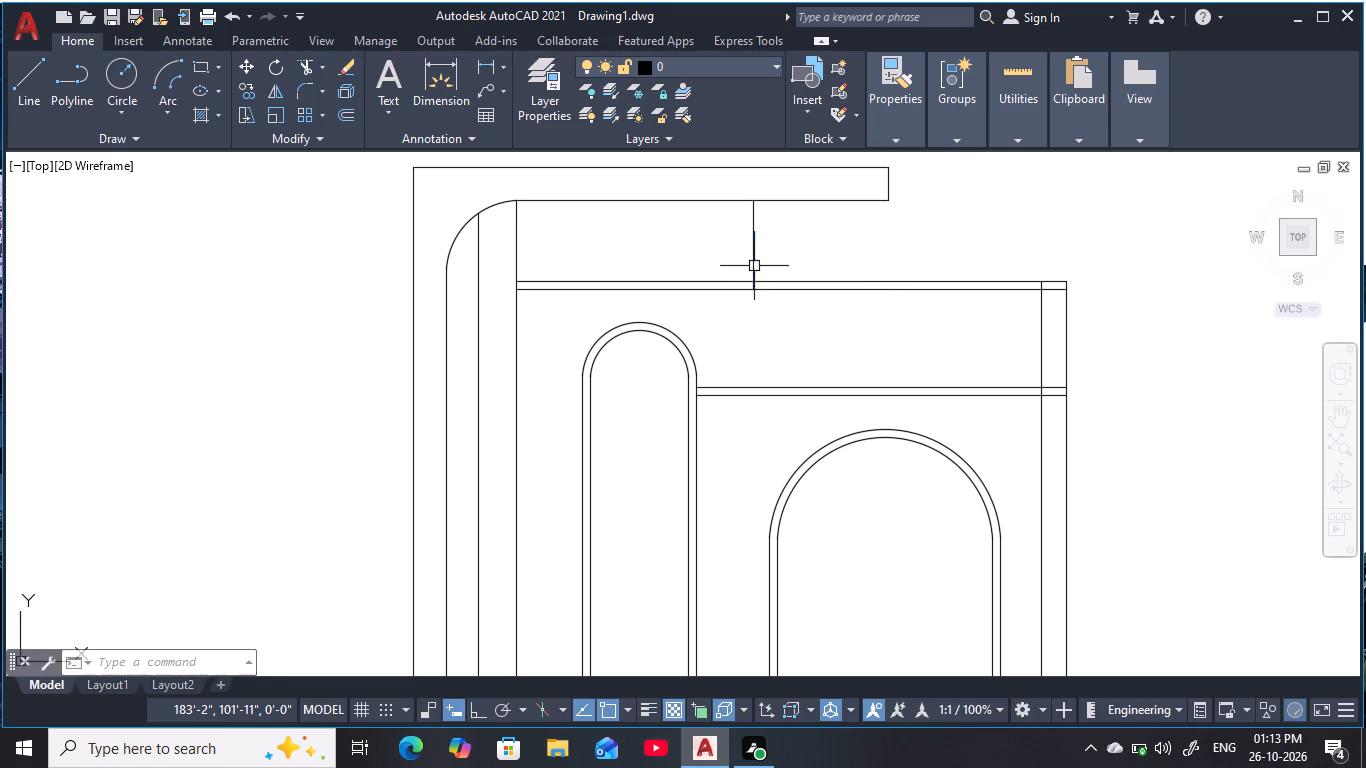
key(Escape)
key(Escape)
key(Escape)
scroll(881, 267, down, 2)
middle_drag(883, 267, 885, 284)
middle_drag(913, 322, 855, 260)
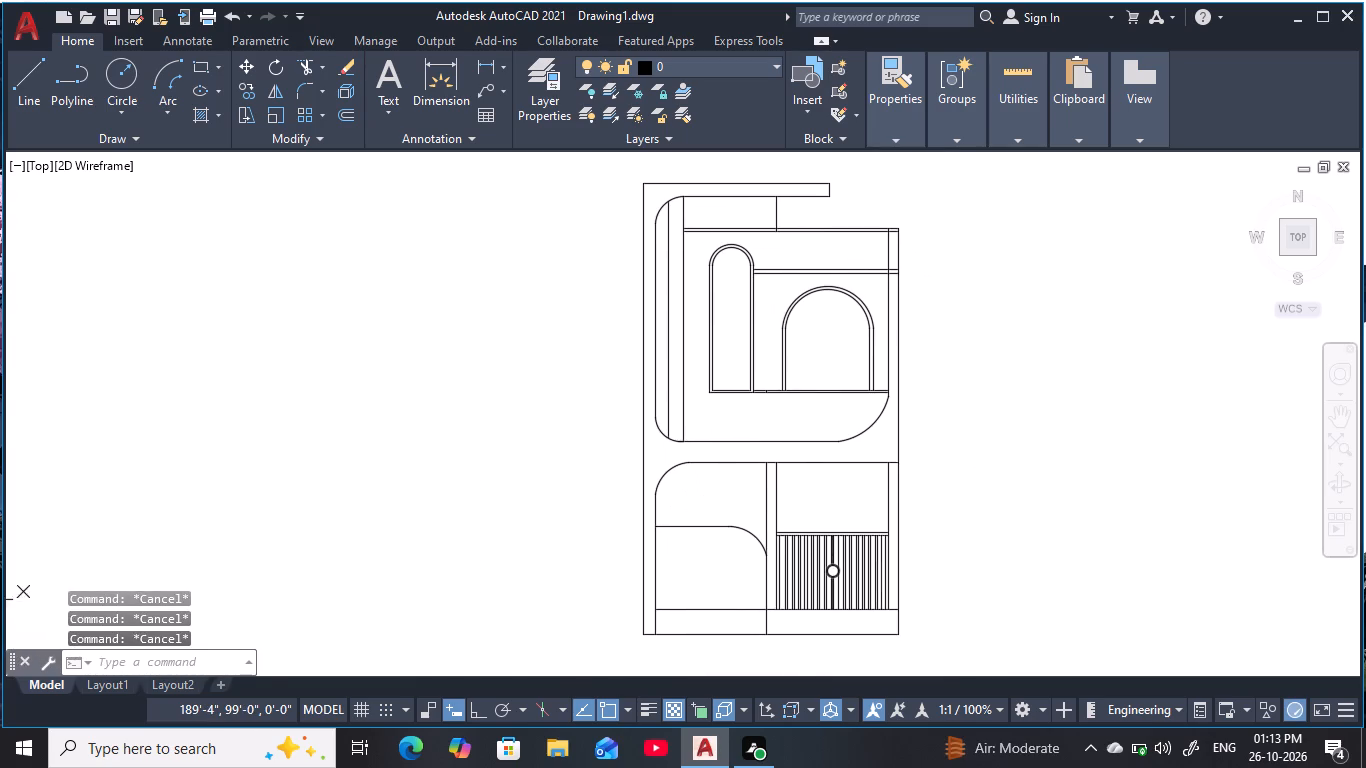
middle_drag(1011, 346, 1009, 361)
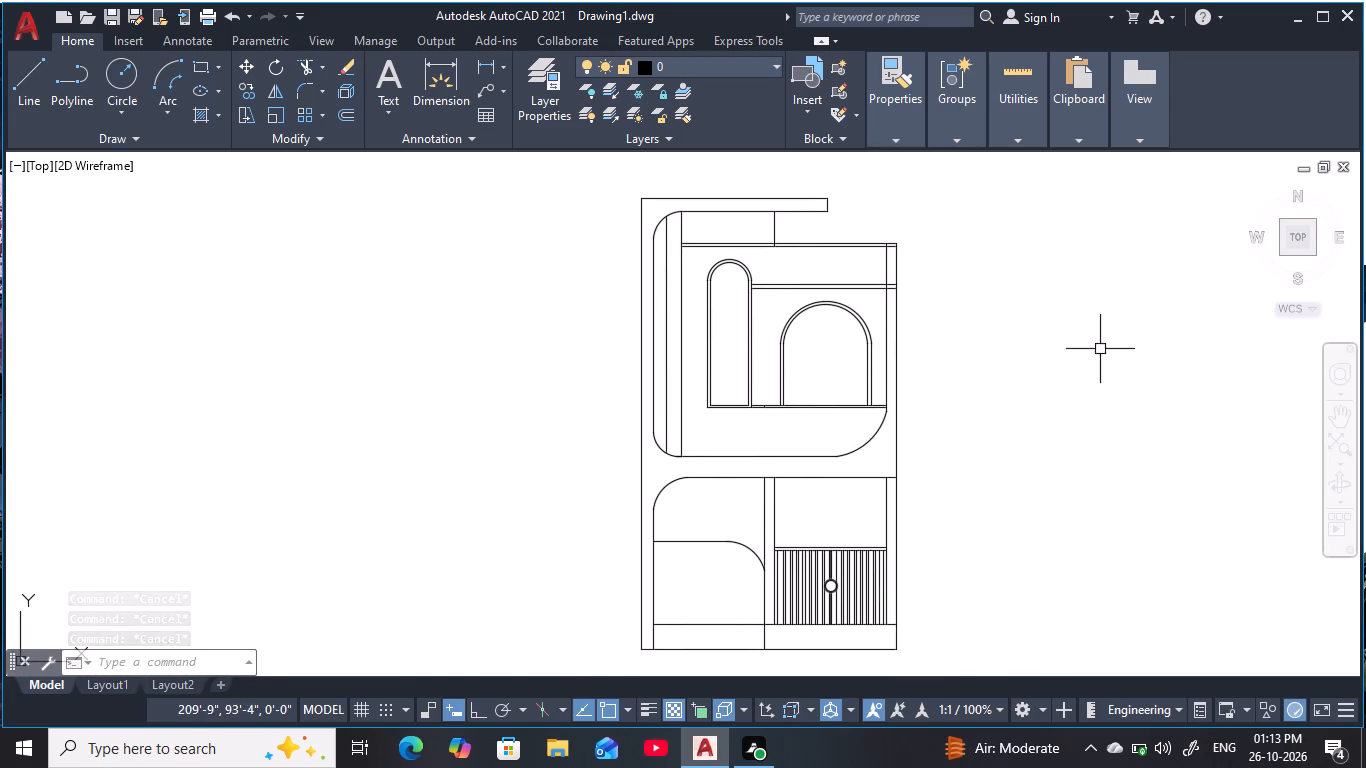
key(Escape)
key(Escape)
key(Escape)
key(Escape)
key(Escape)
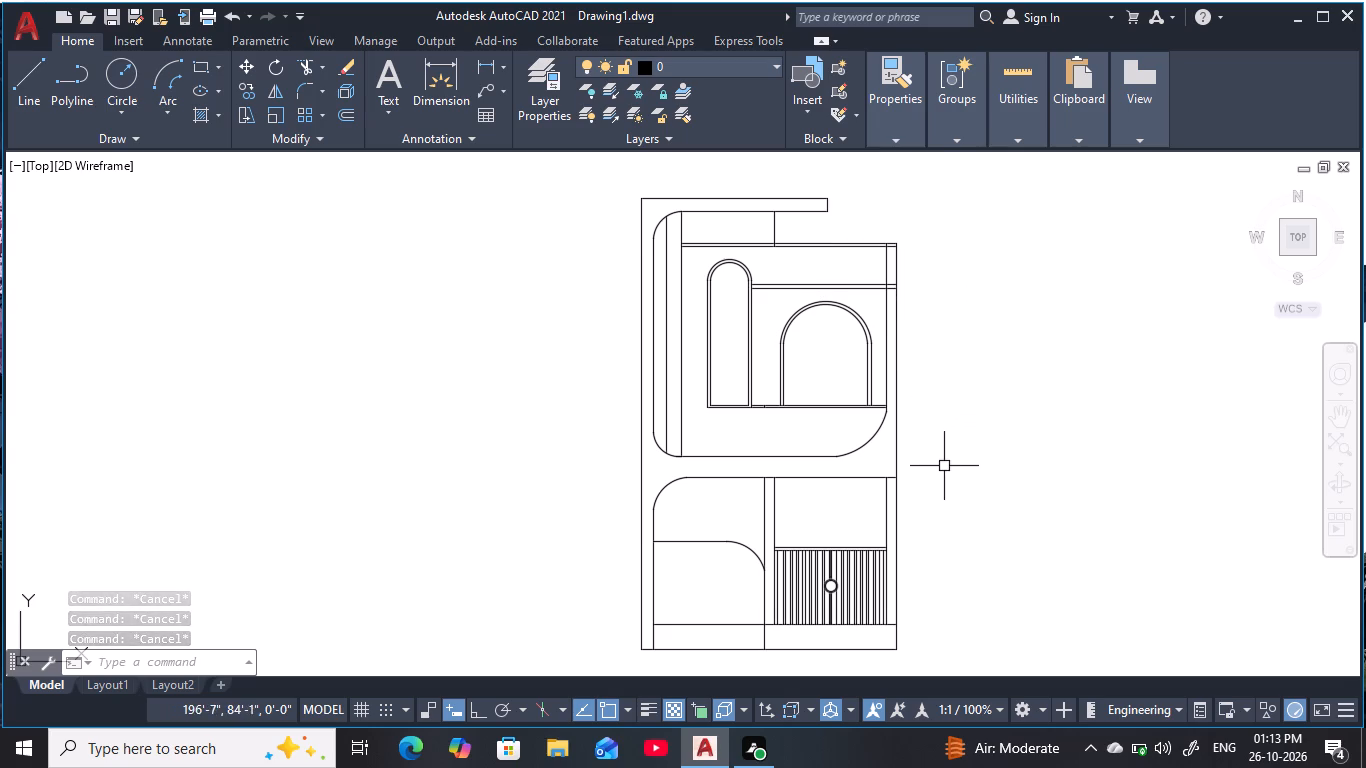
With Ortho on, start a stair line at the top edge of the ground-floor curved opening: 6" down, 10" left.
middle_drag(684, 594, 743, 510)
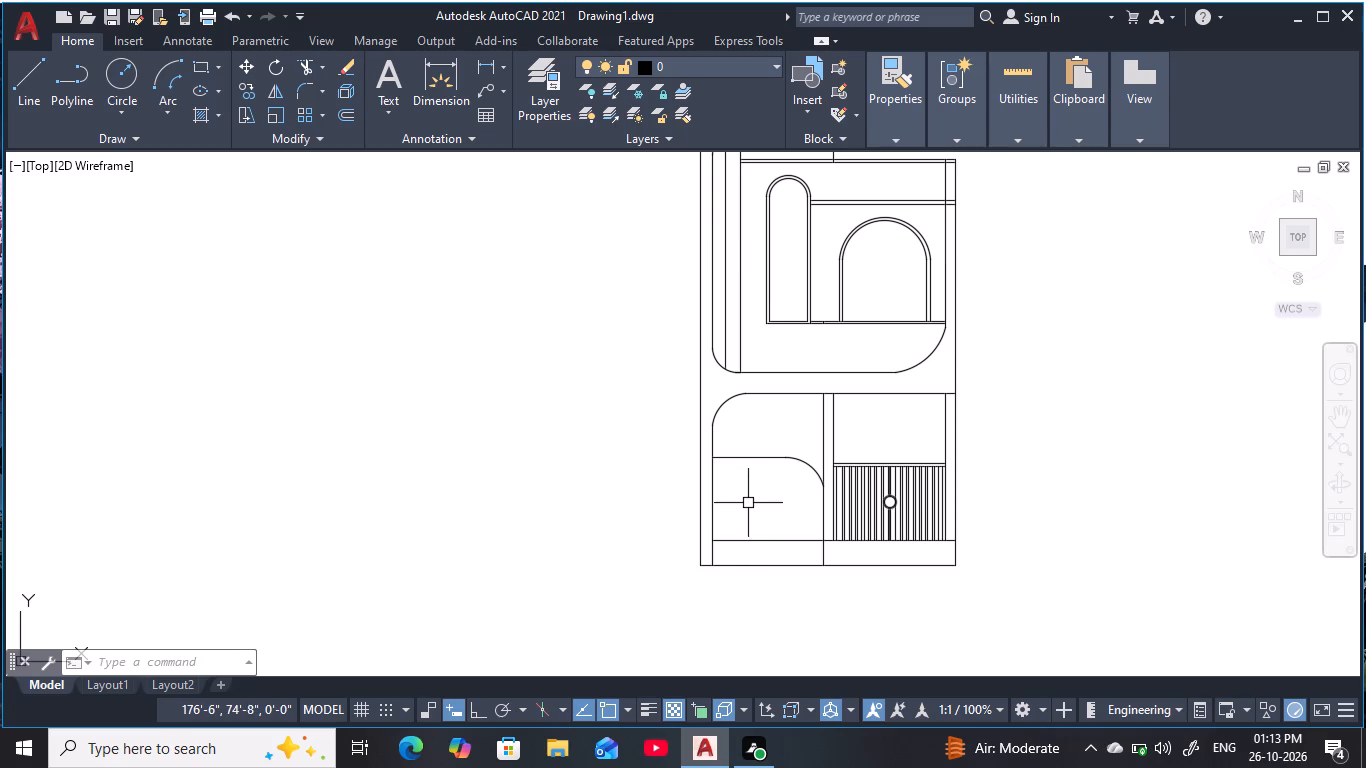
middle_drag(746, 513, 743, 485)
scroll(781, 459, up, 2)
middle_drag(781, 459, 778, 456)
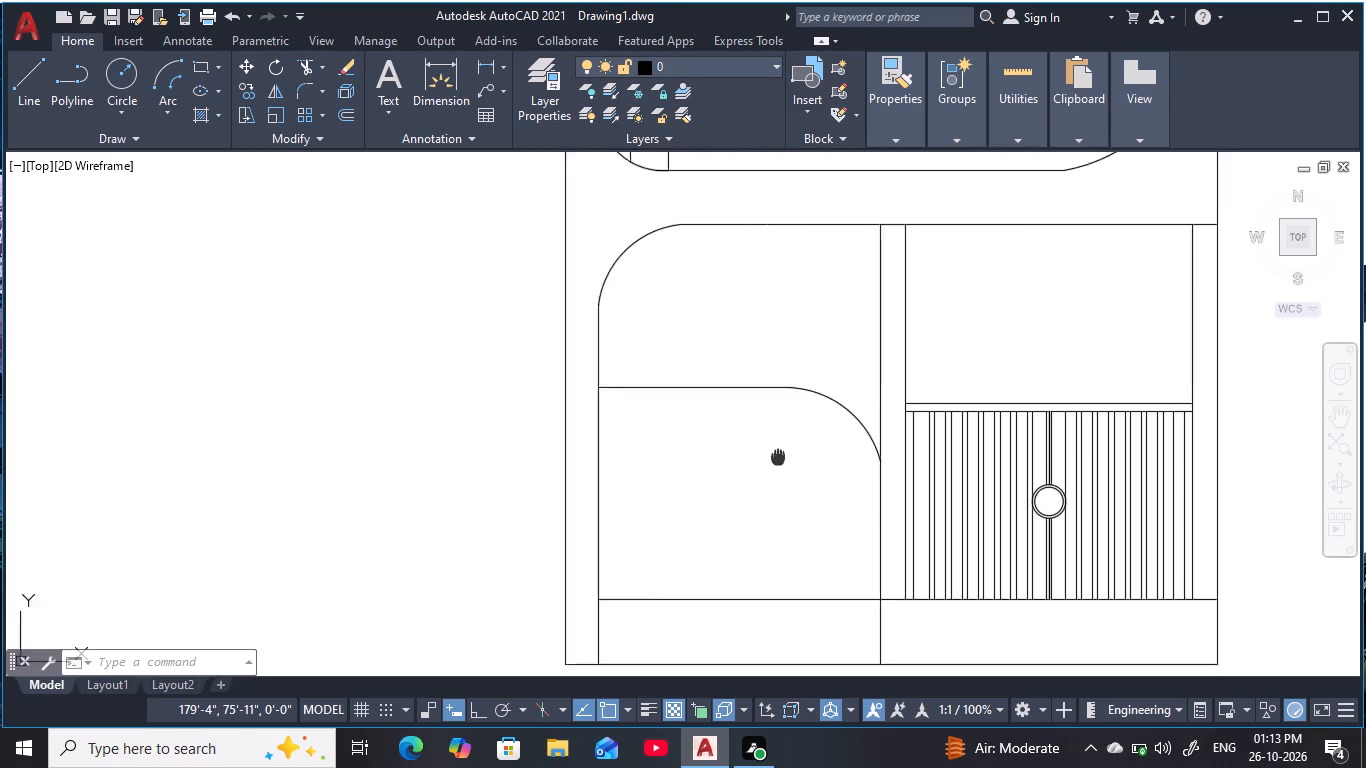
middle_drag(778, 456, 778, 601)
key(Escape)
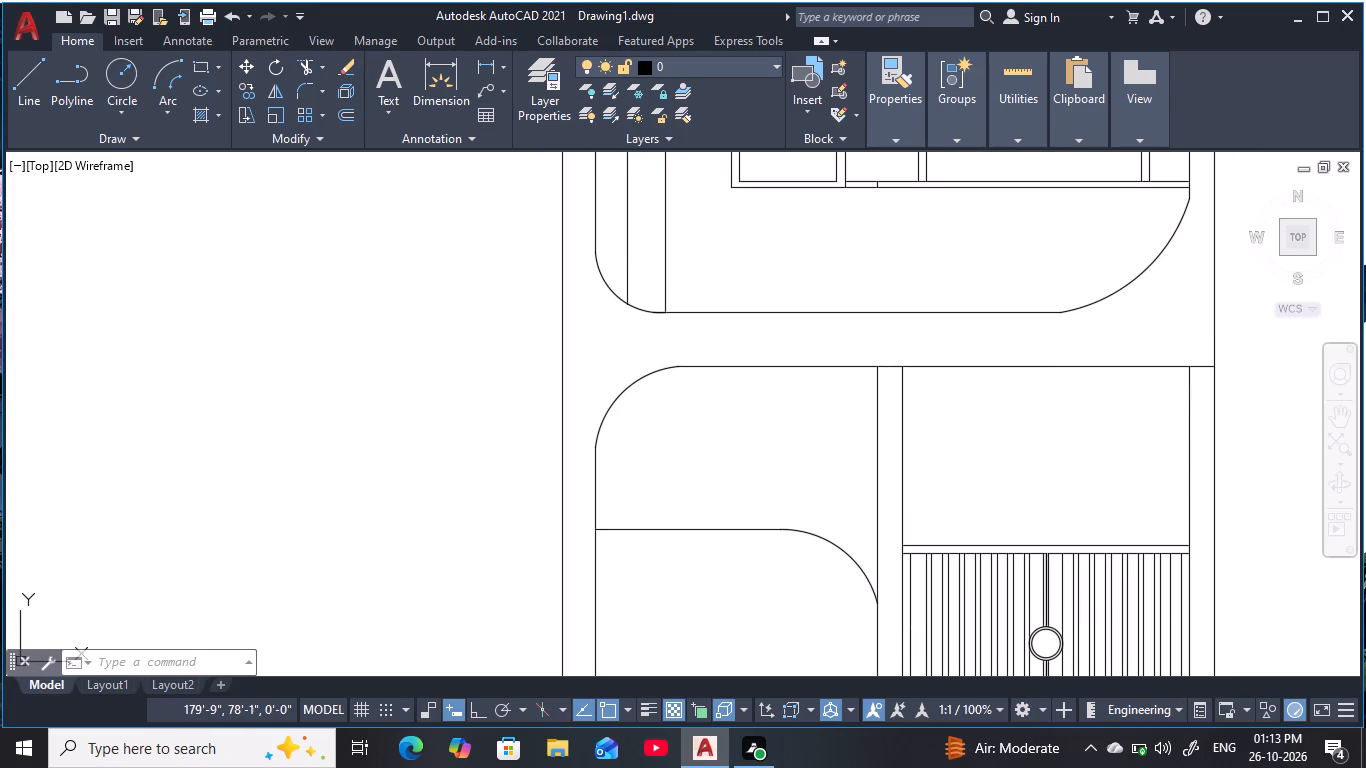
key(Escape)
key(Escape)
key(Escape)
key(Escape)
key(Escape)
key(Escape)
key(Escape)
text(l)
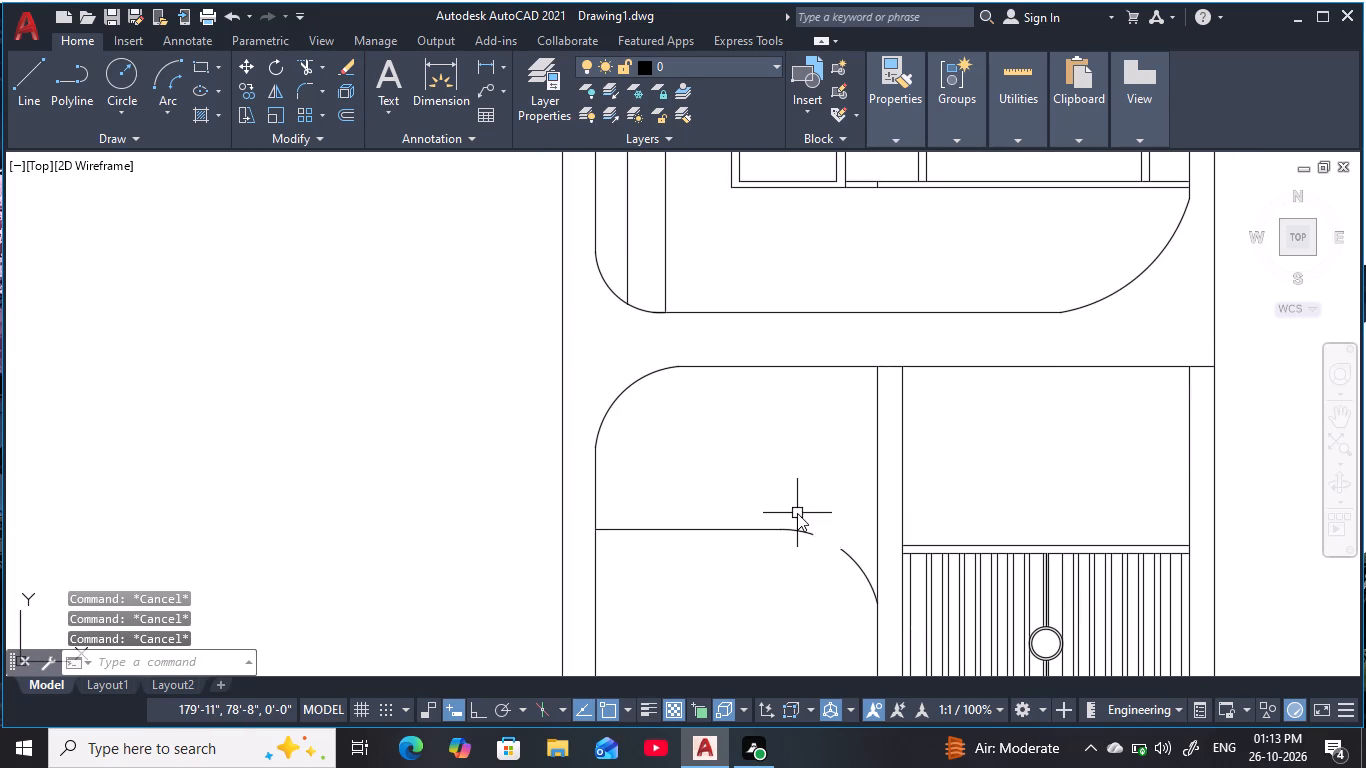
key(space)
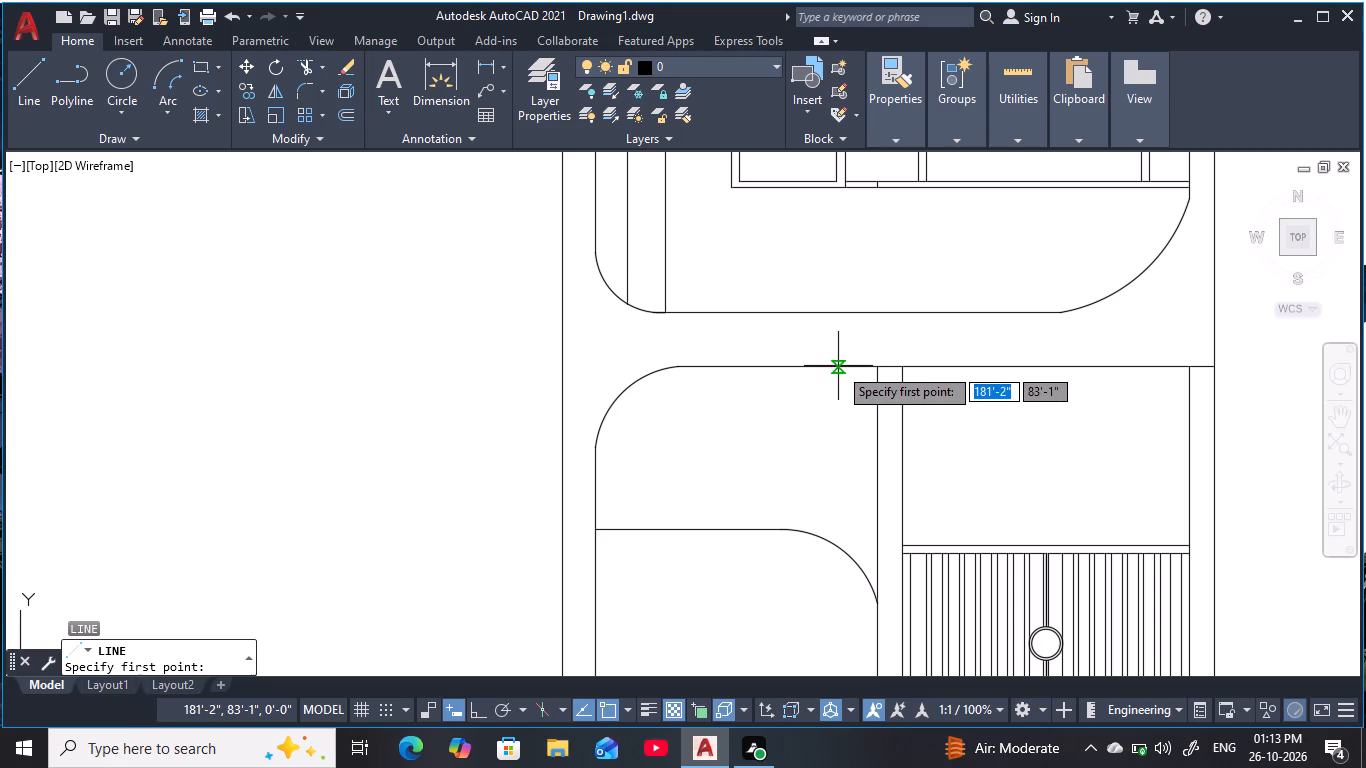
click(838, 366)
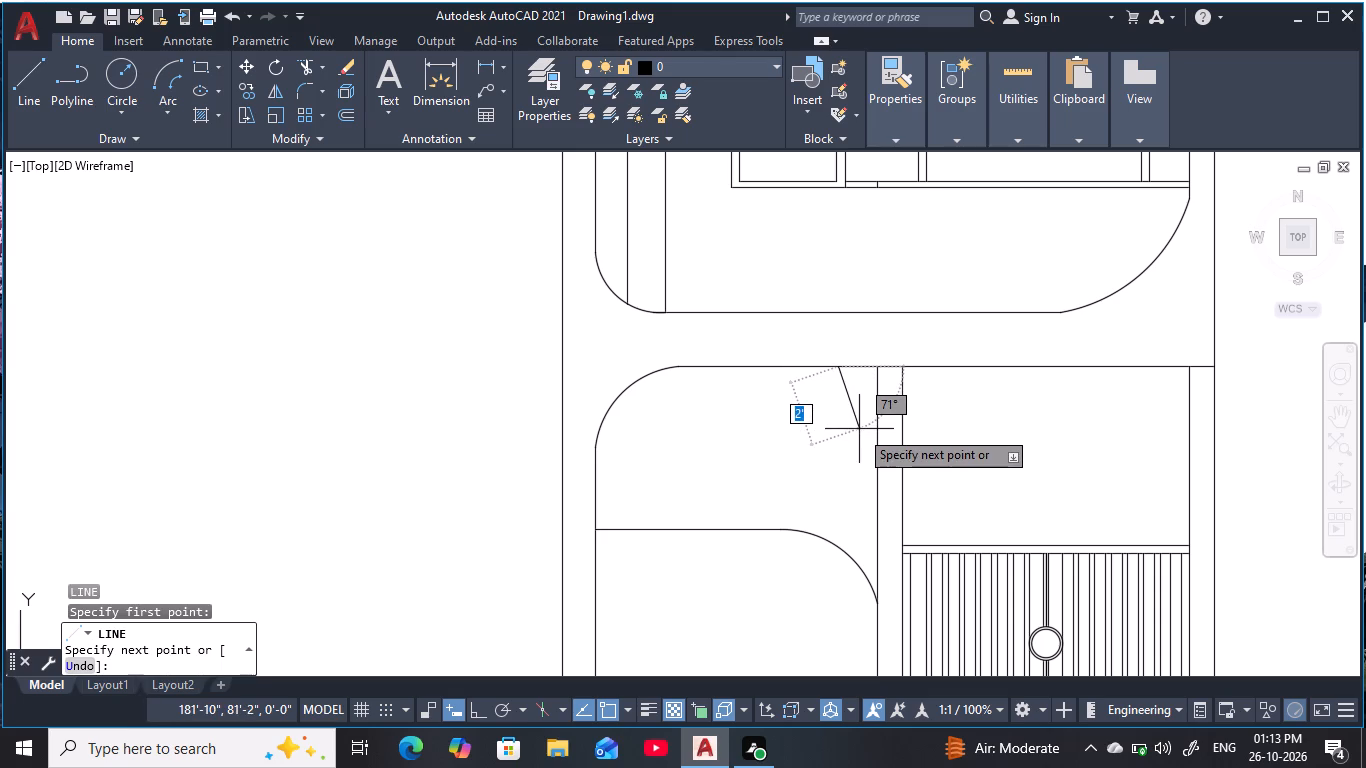
key(F8)
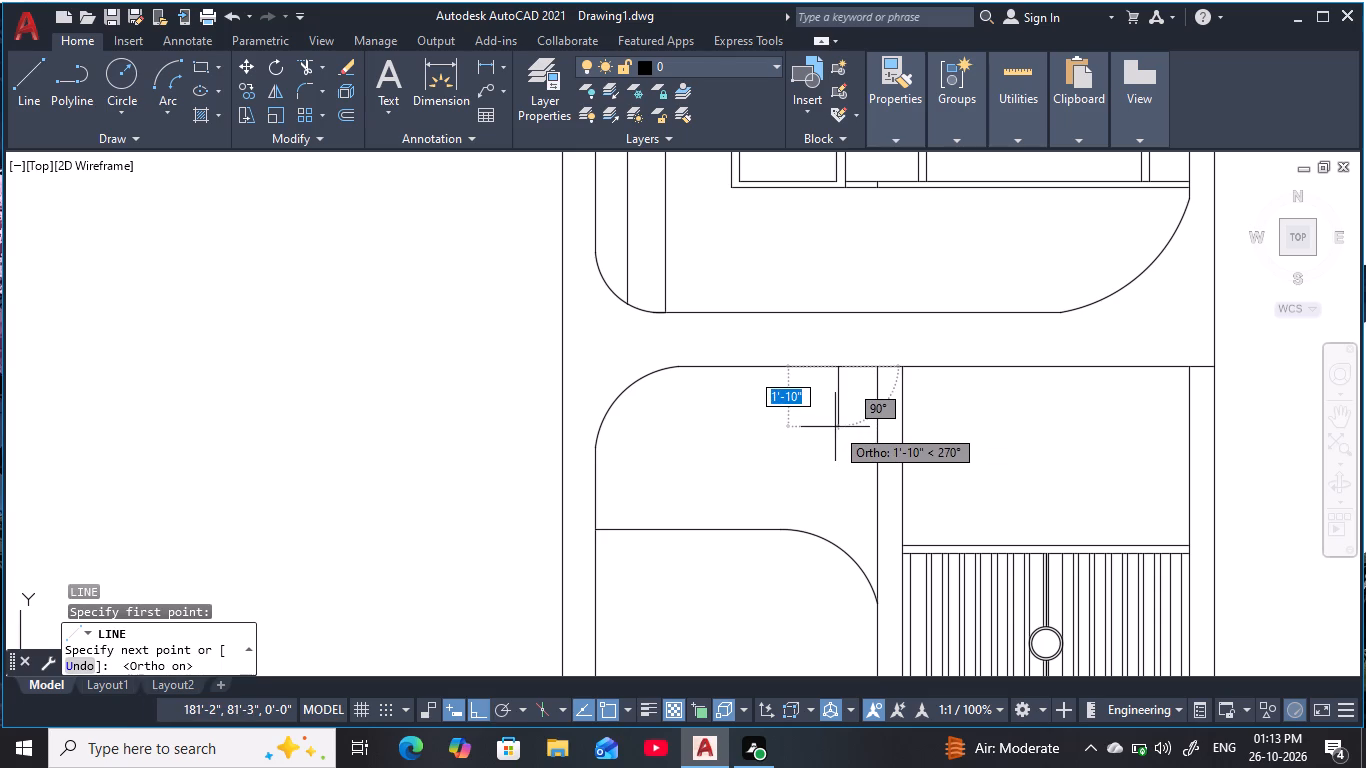
text(6)
key(space)
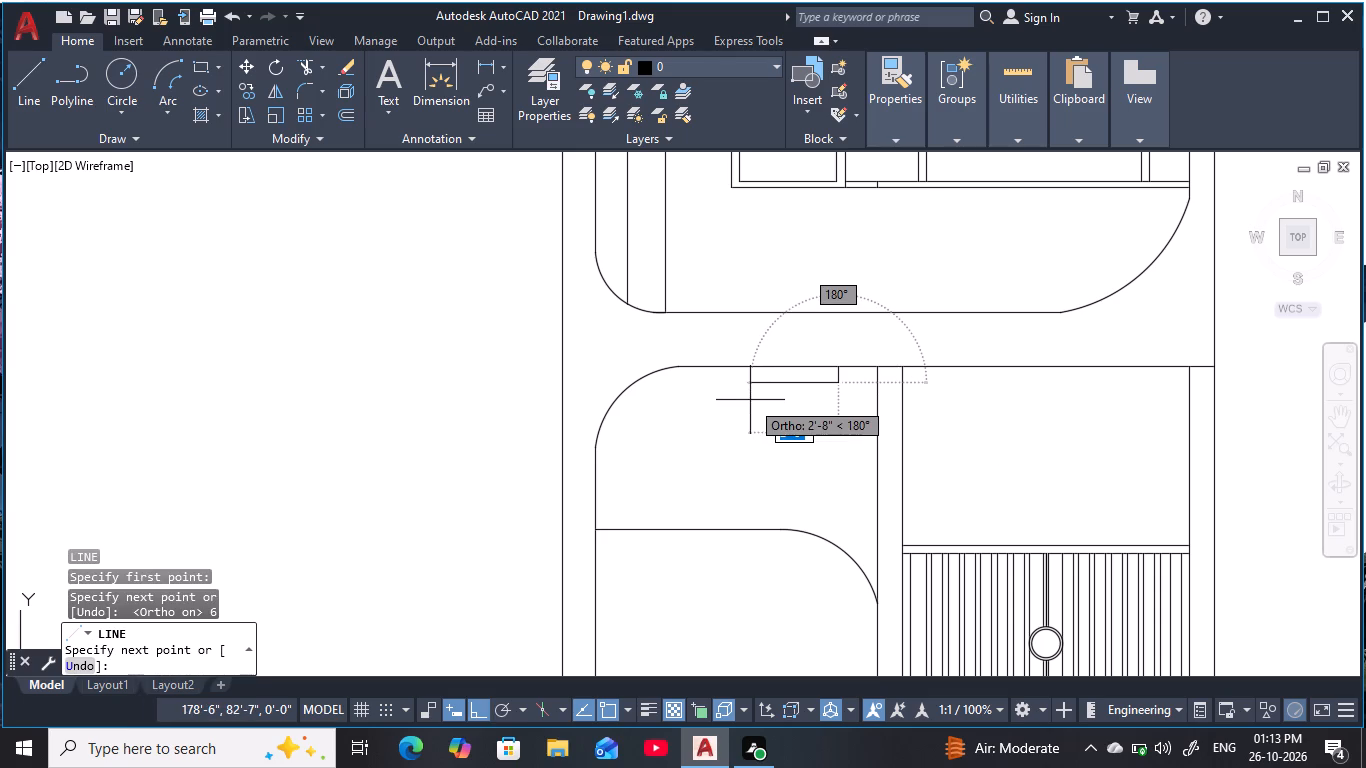
text(10)
key(space)
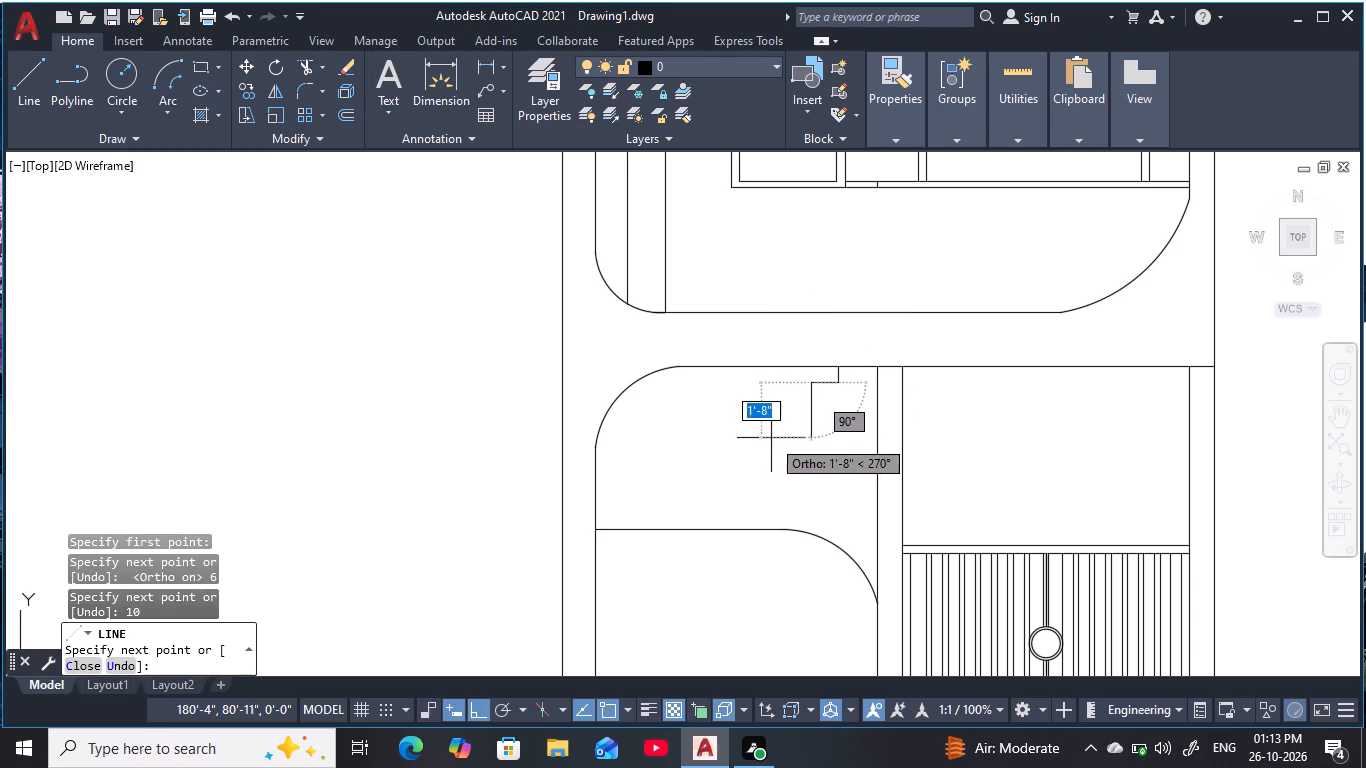
Continue the stair line down to the left with two more steps, each 6" riser and 10" tread.
text(6)
key(space)
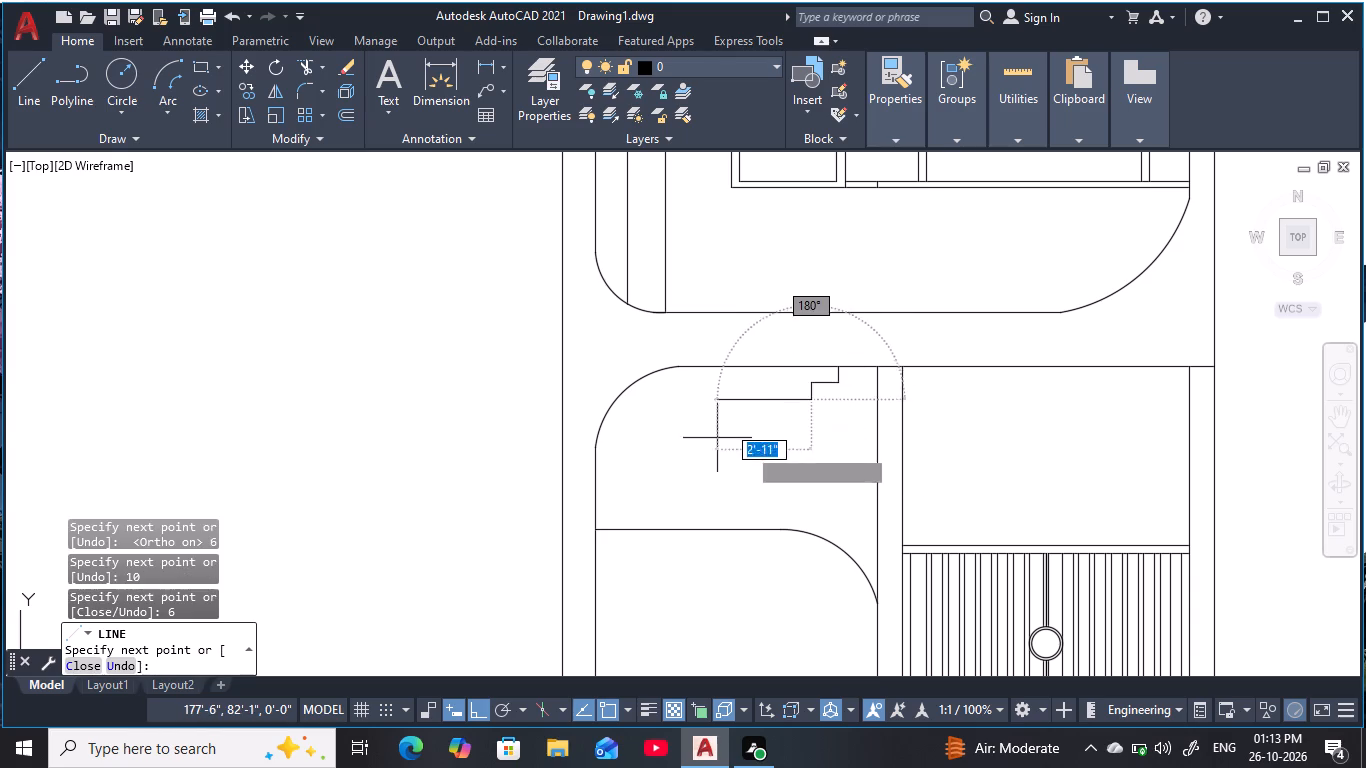
text(10)
key(space)
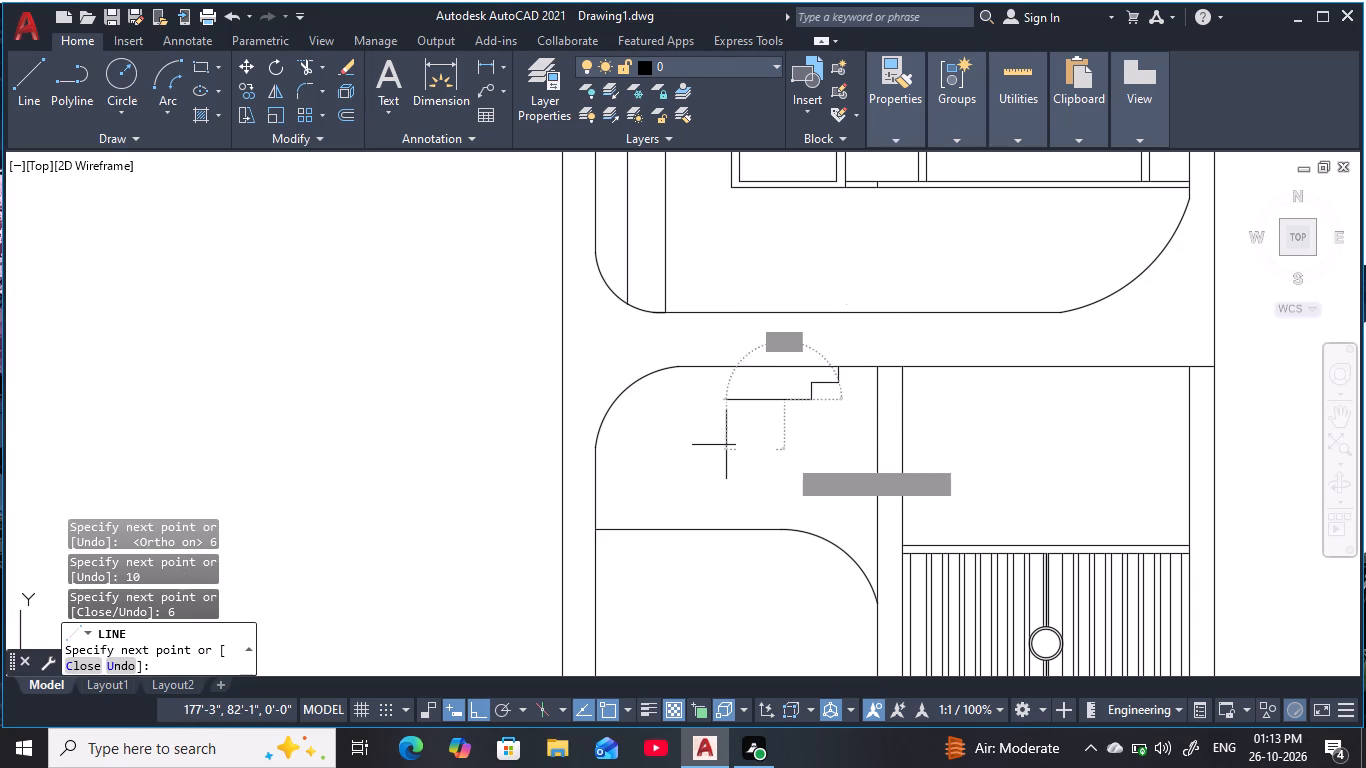
text(6)
key(space)
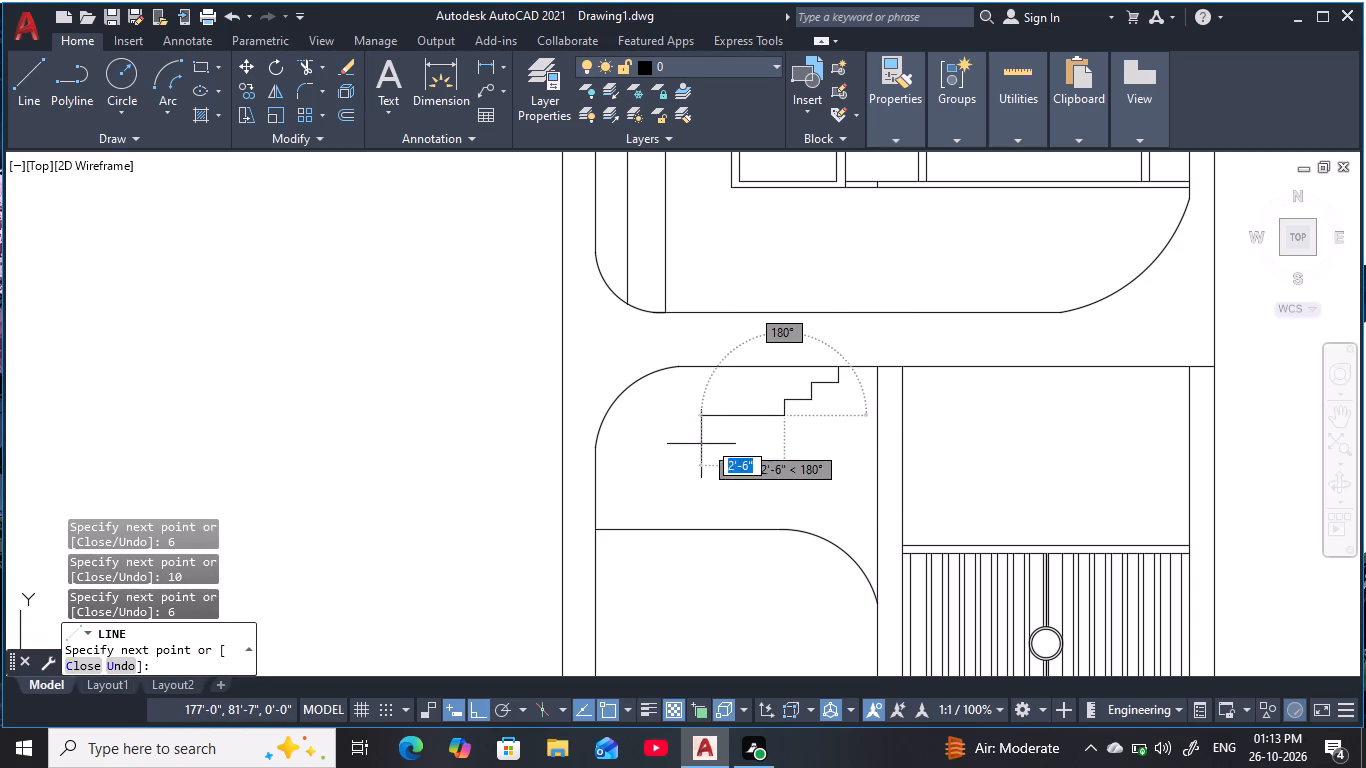
key(1)
text(0)
key(space)
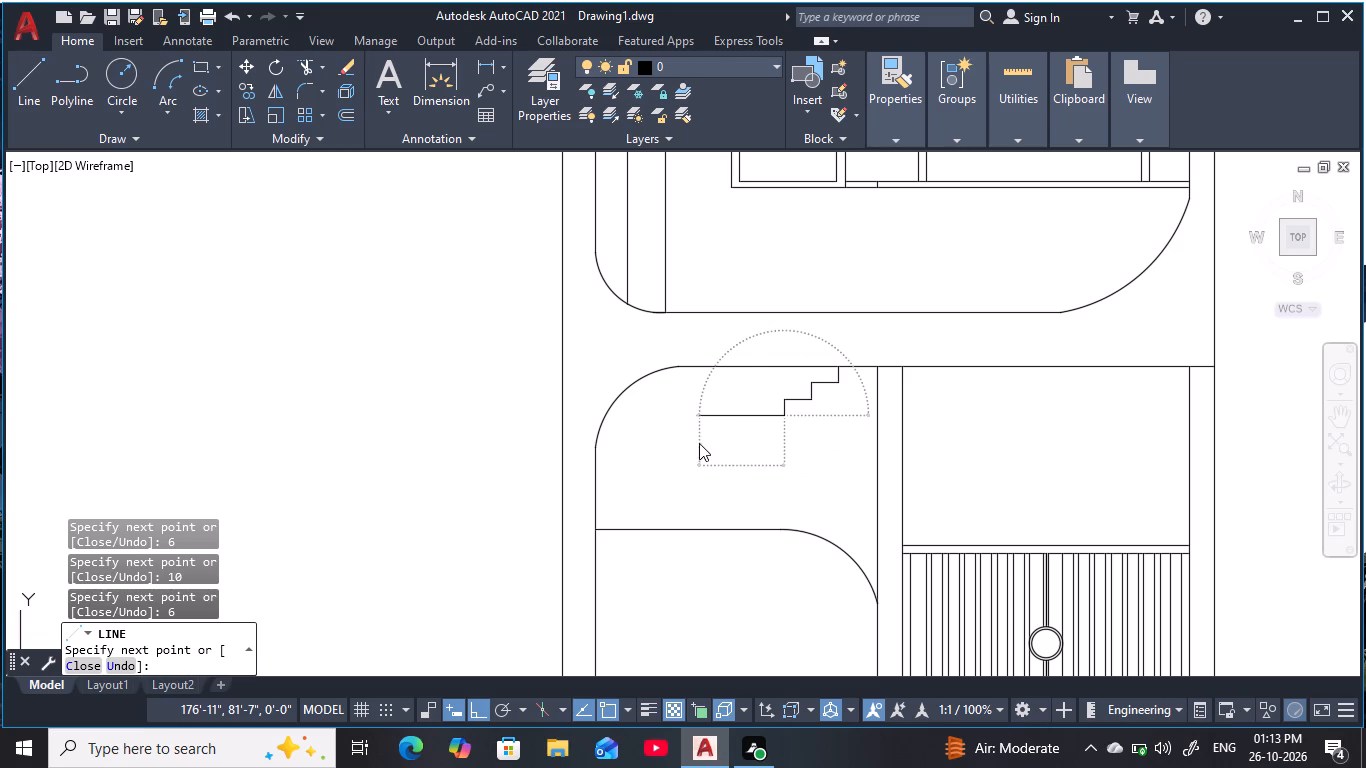
Add another two steps to the descending stair line, each with a 6" riser and 10" tread.
text(6)
key(space)
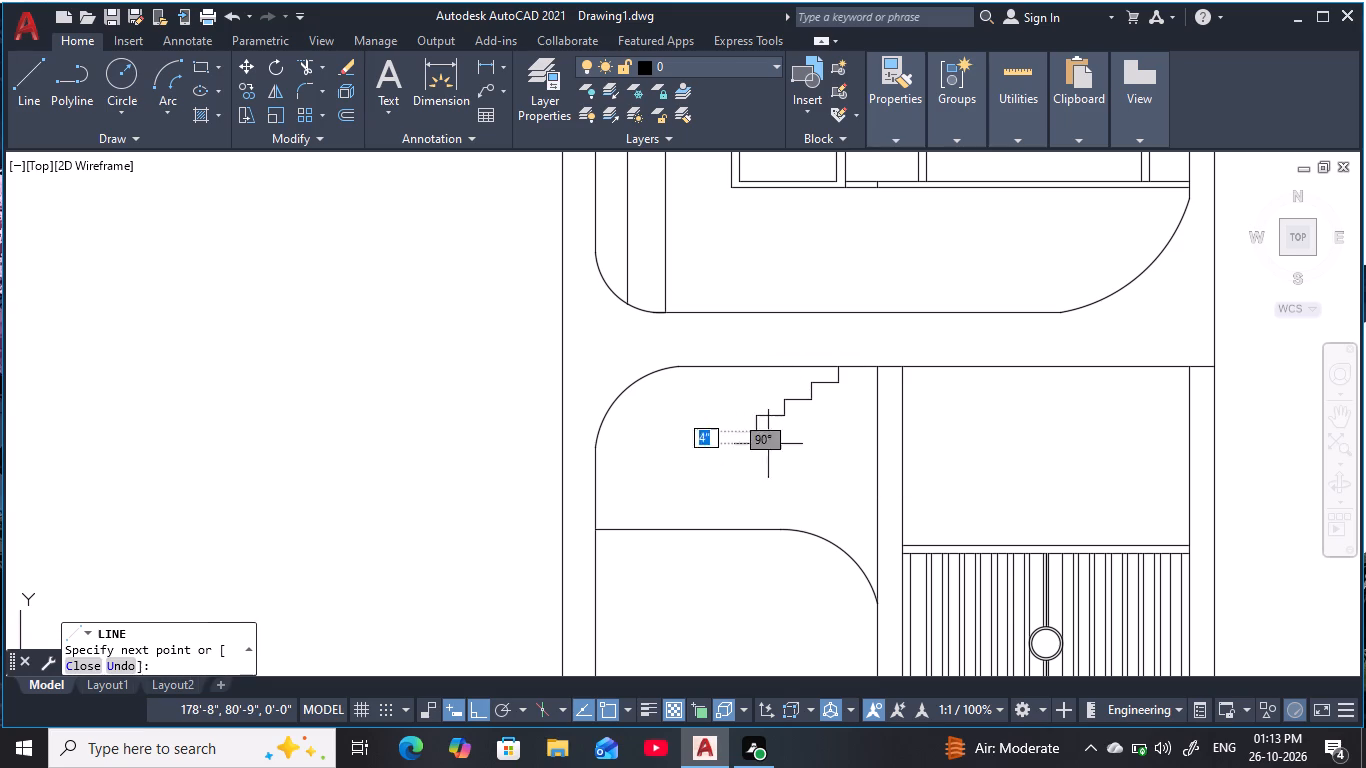
key(1)
text(0)
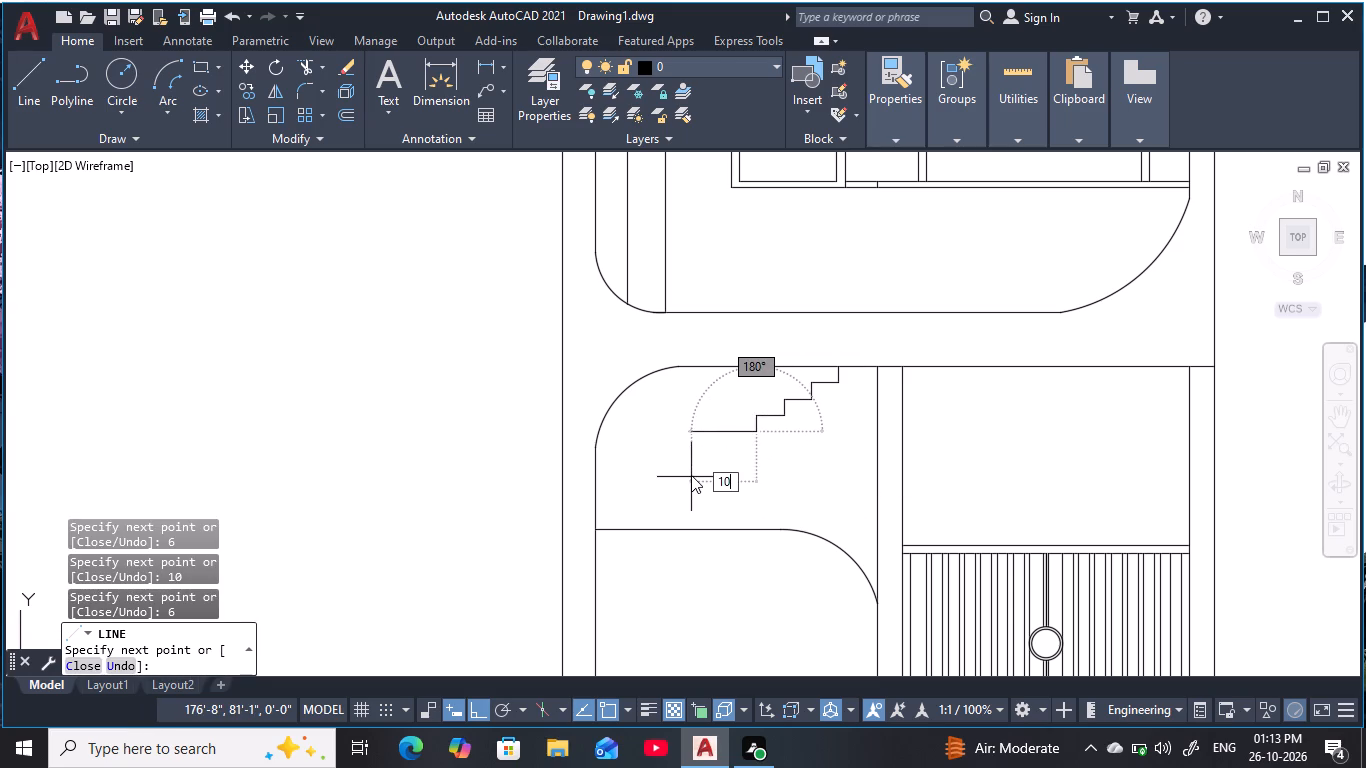
key(space)
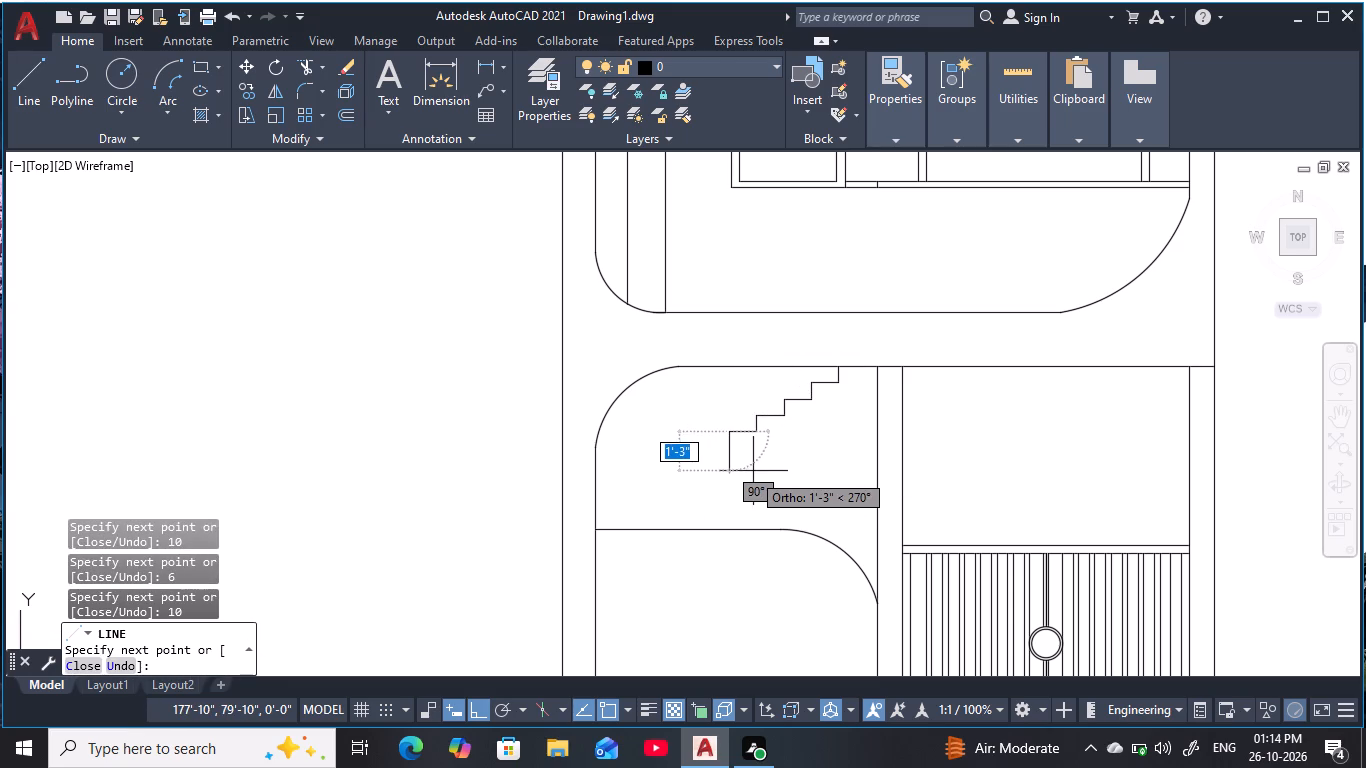
text(6)
key(space)
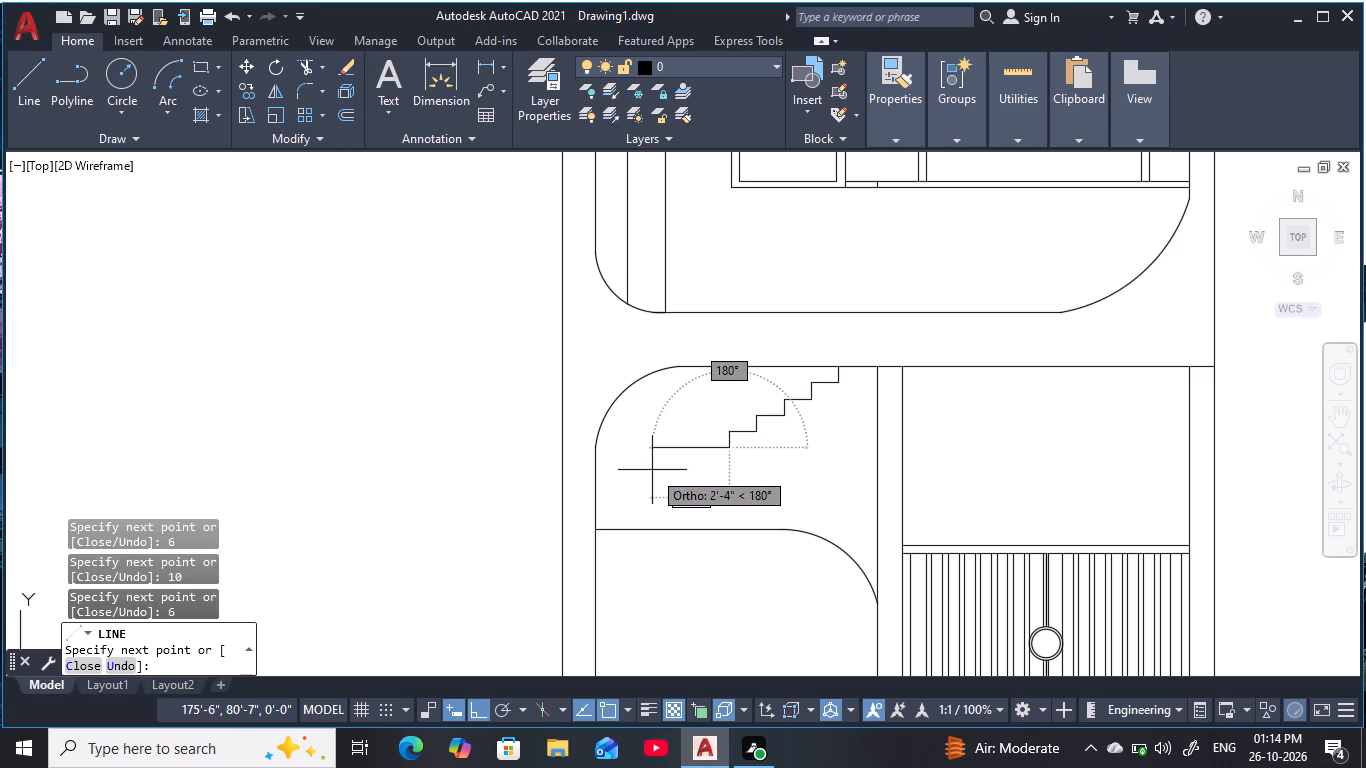
text(10)
key(space)
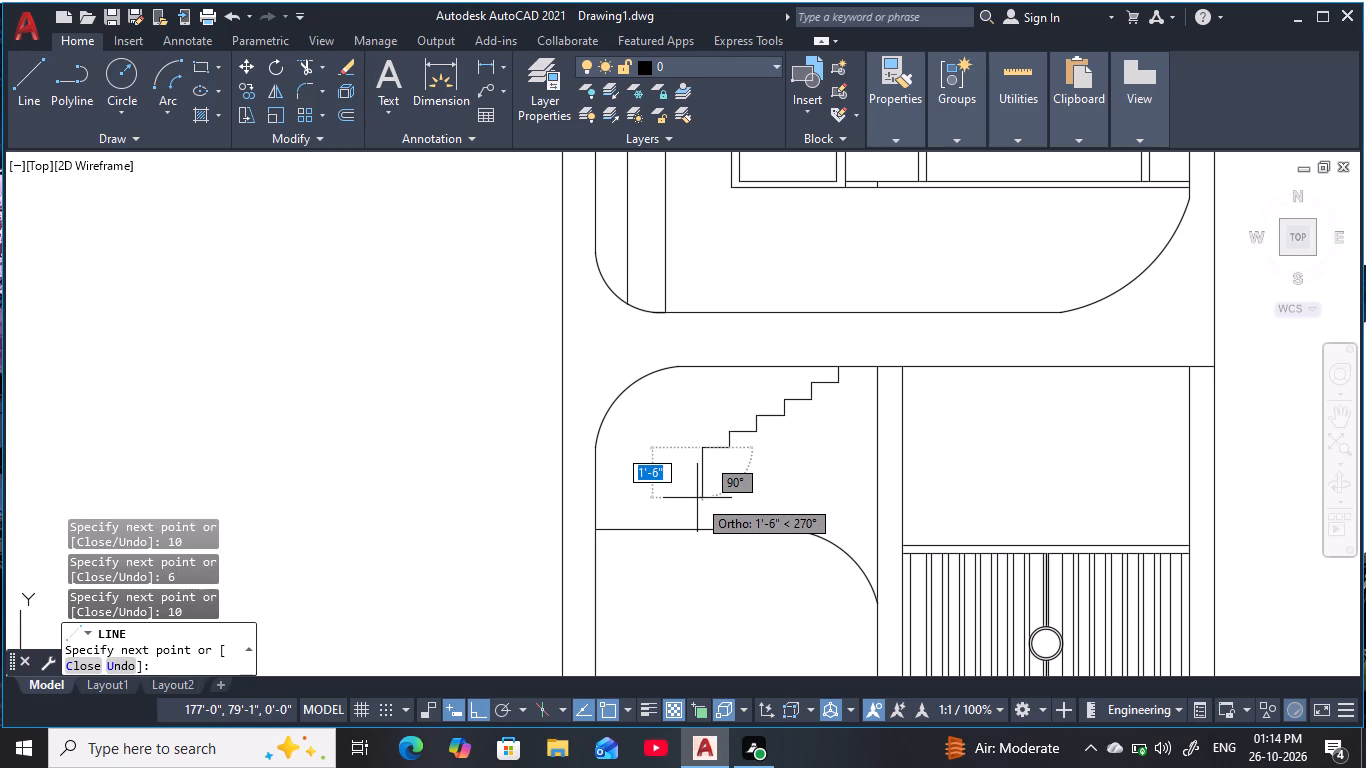
Finish the stair line with a 6" riser, a 10" tread and a closing 6" riser.
text(6)
key(space)
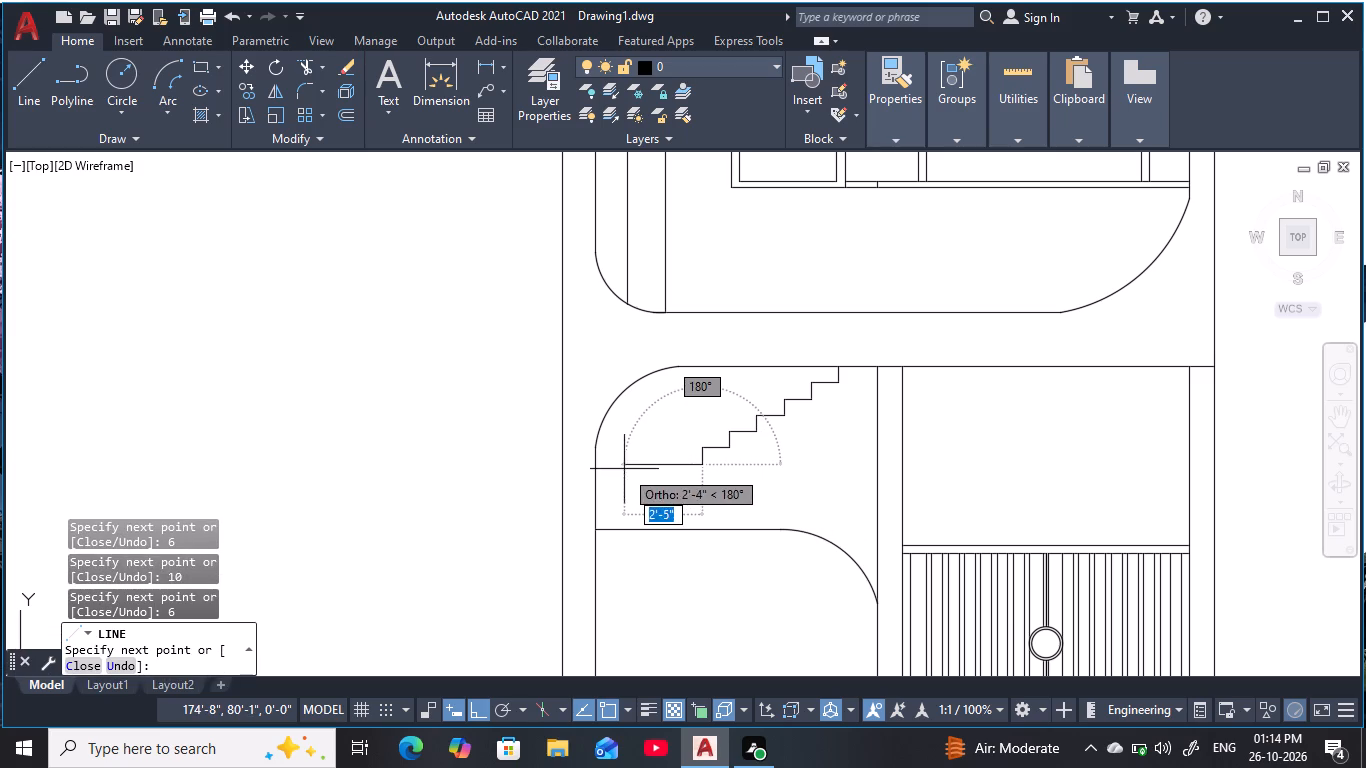
text(10)
key(space)
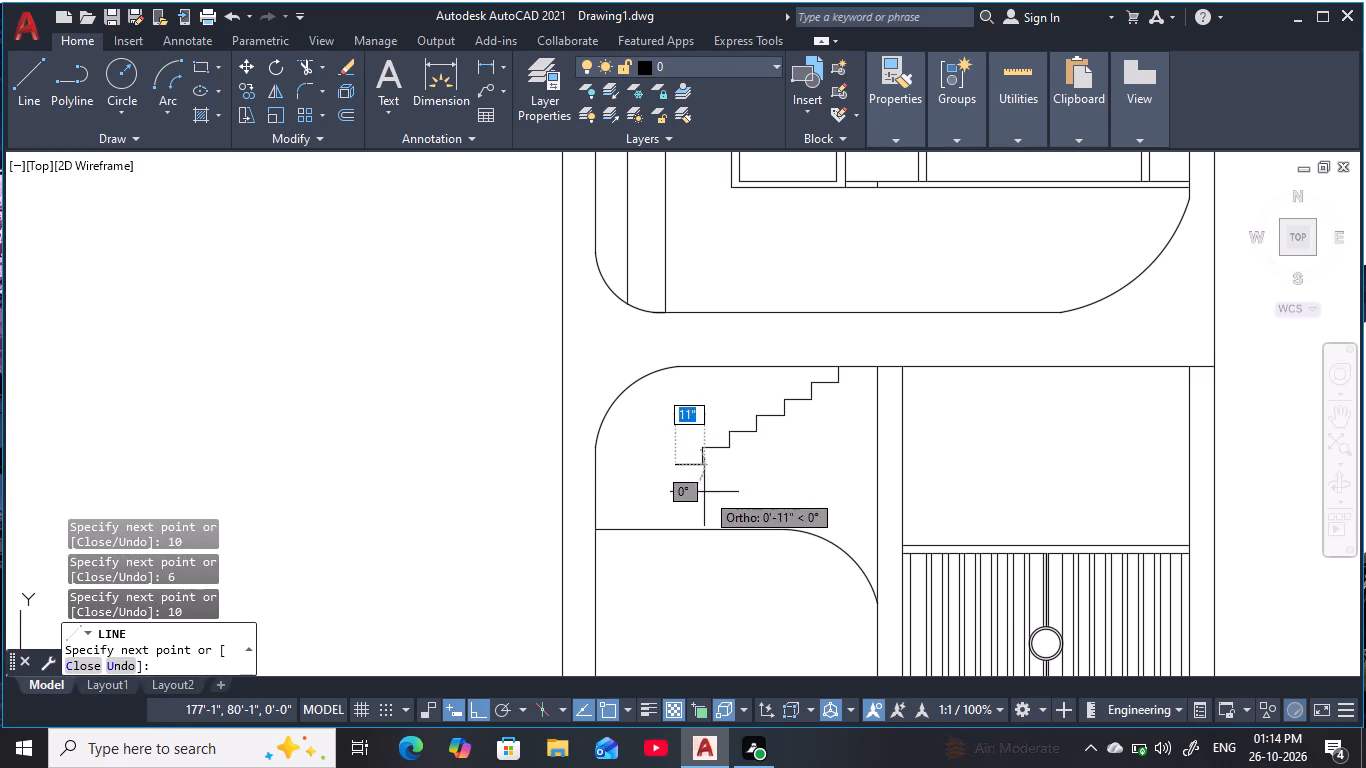
key(6)
key(space)
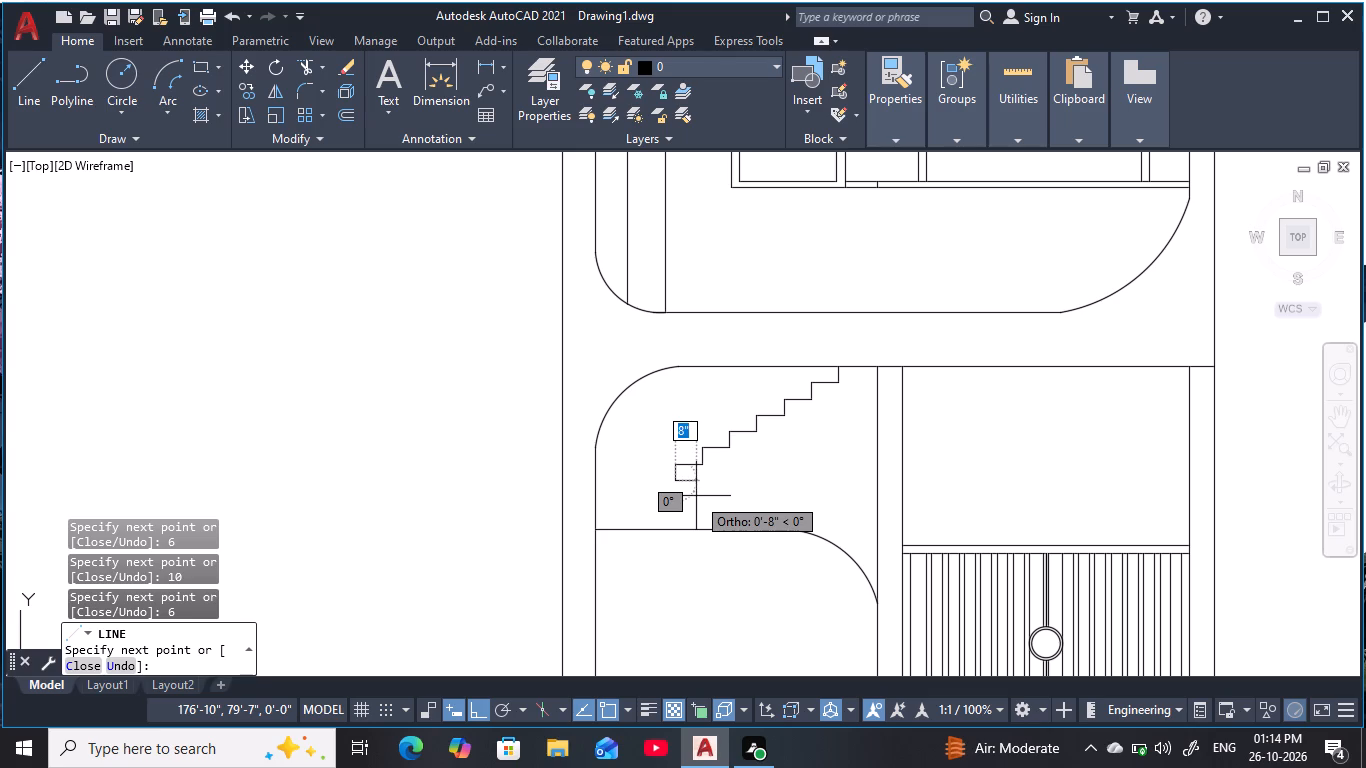
key(Escape)
key(Escape)
key(Escape)
key(Escape)
key(Escape)
key(Escape)
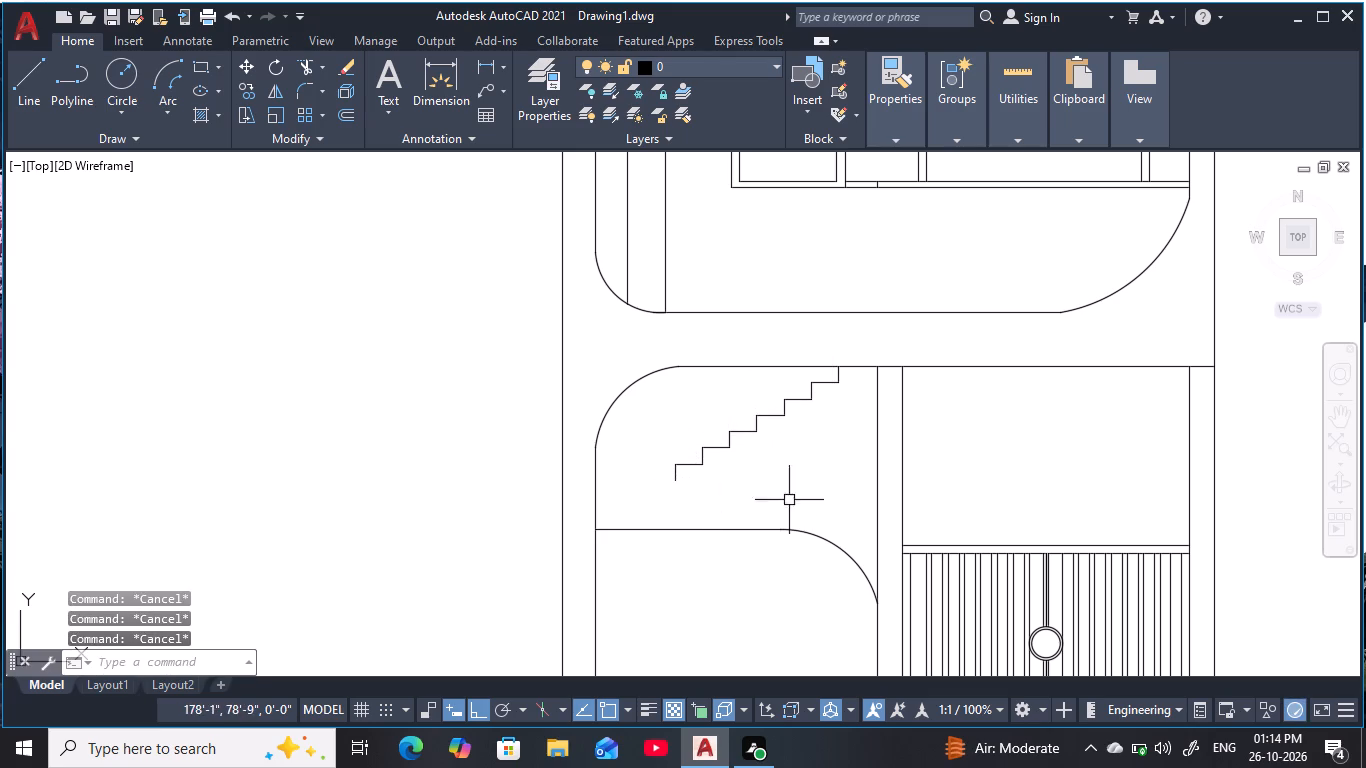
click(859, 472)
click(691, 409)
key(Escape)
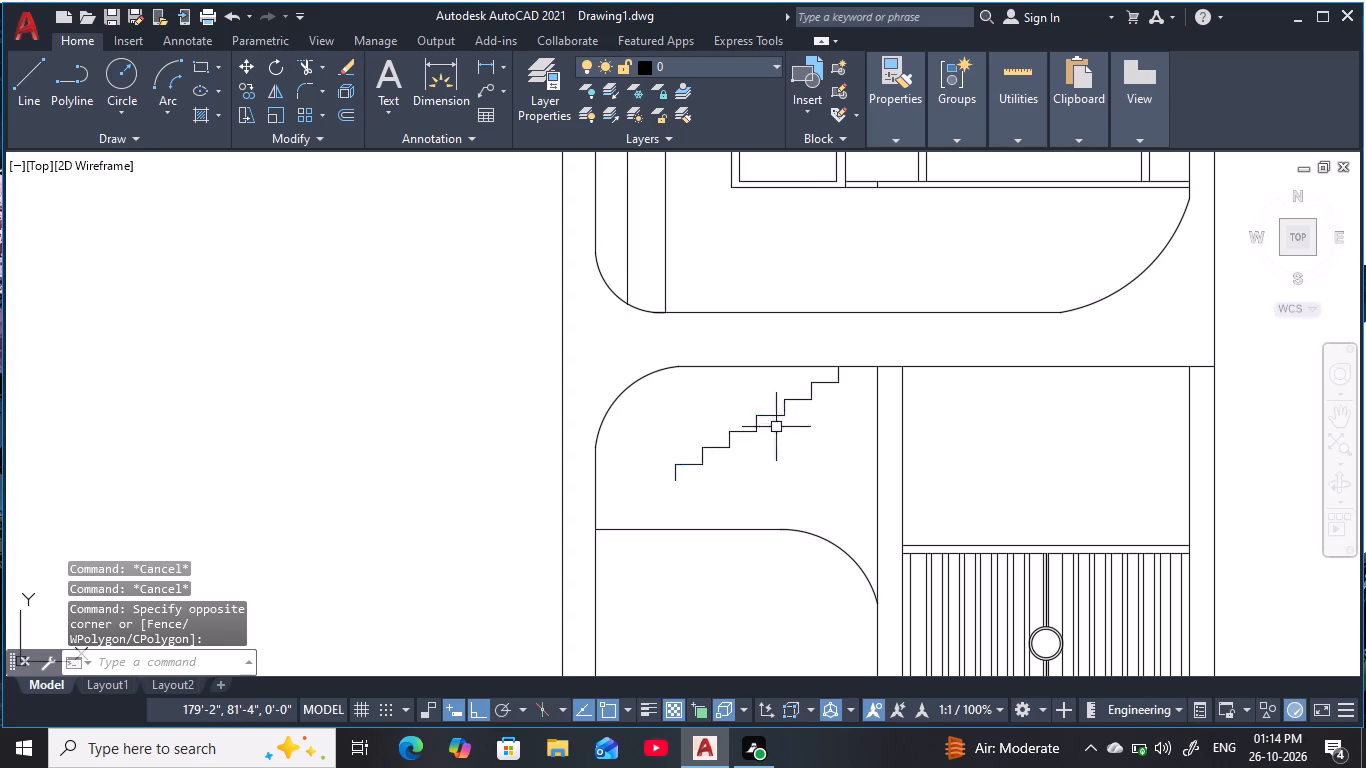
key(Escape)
Move the whole stair profile right so its top end meets the corner of the opening's top edge and the vertical divider.
scroll(832, 396, up, 2)
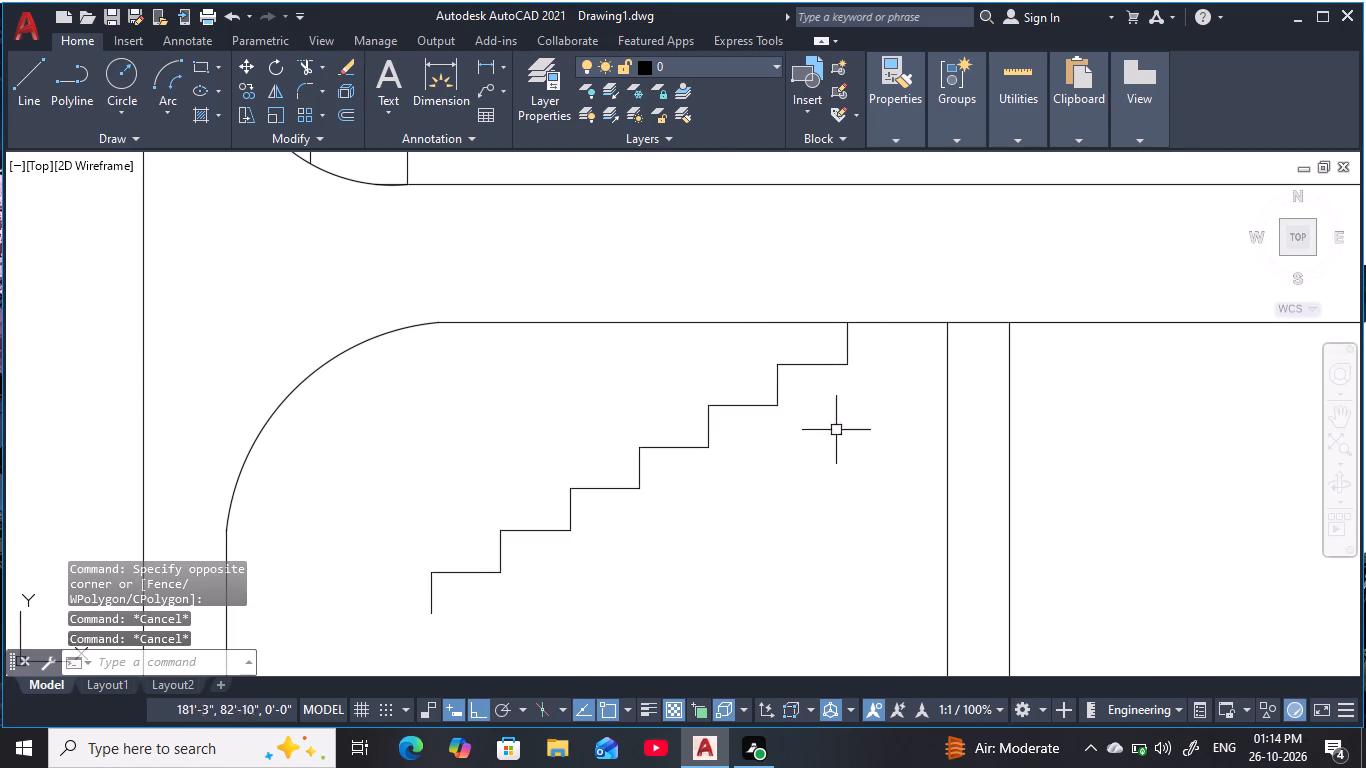
click(892, 624)
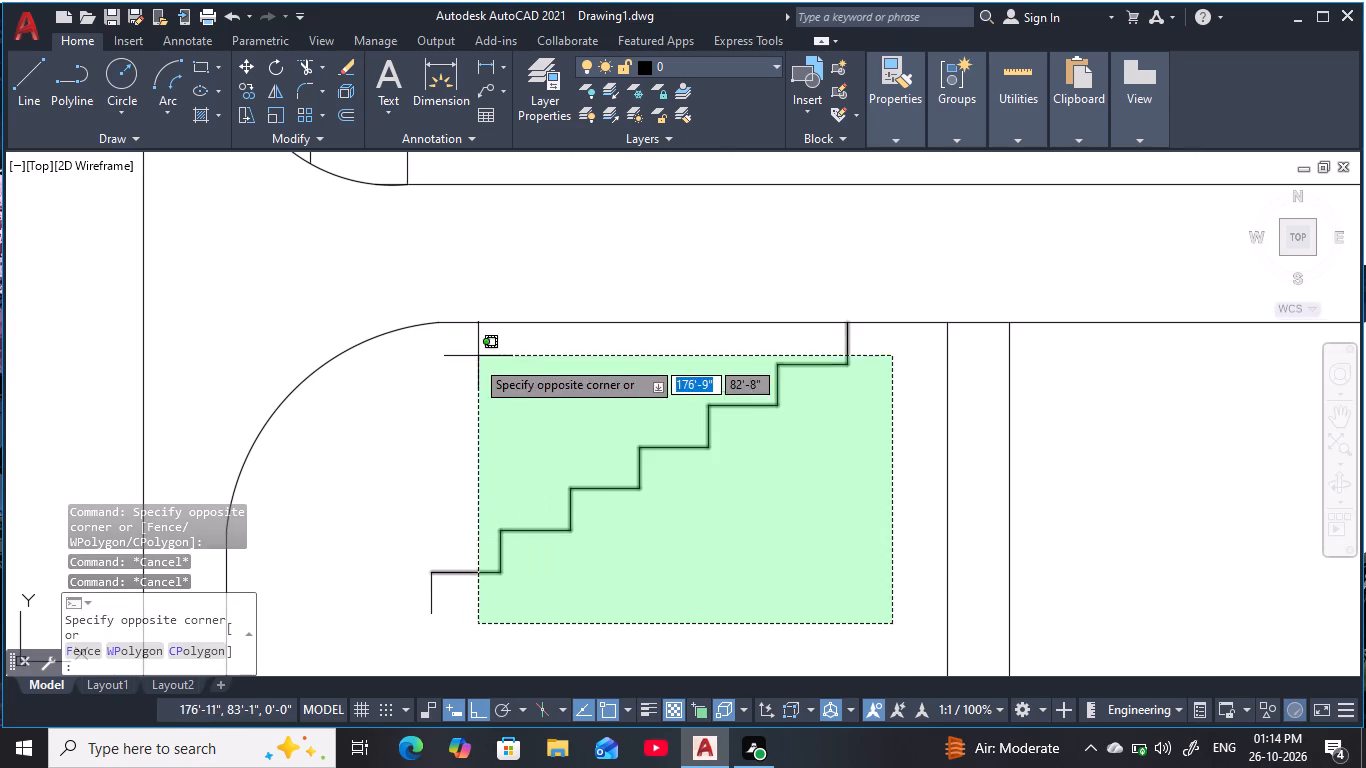
click(406, 344)
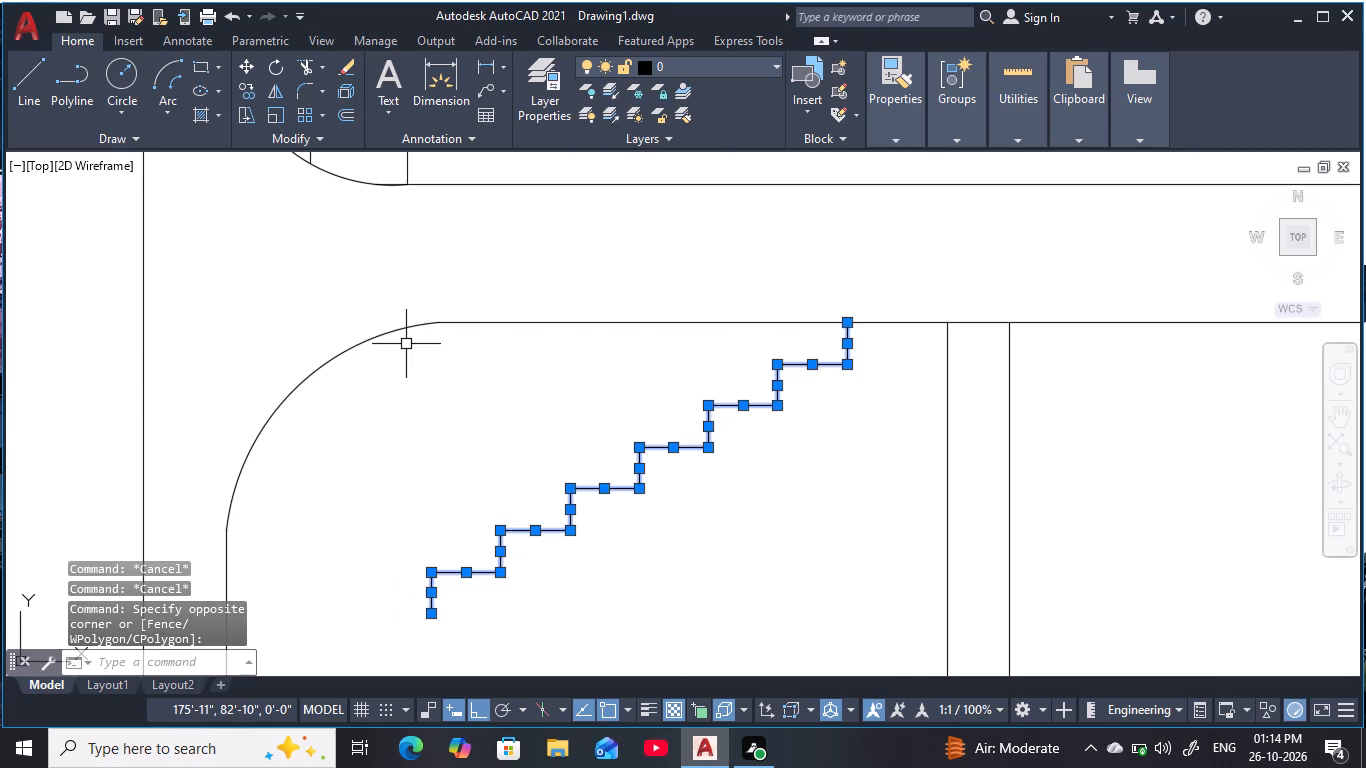
text(m)
key(space)
click(851, 328)
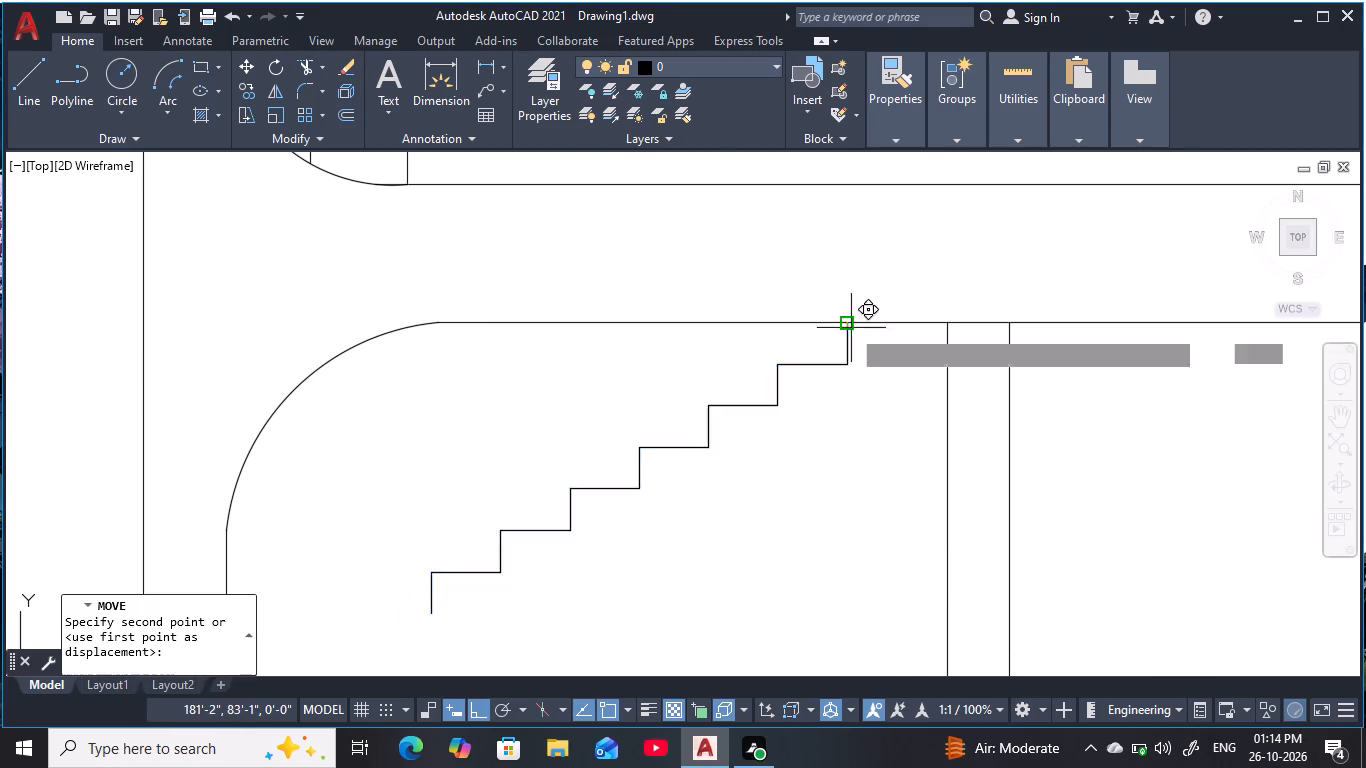
click(944, 328)
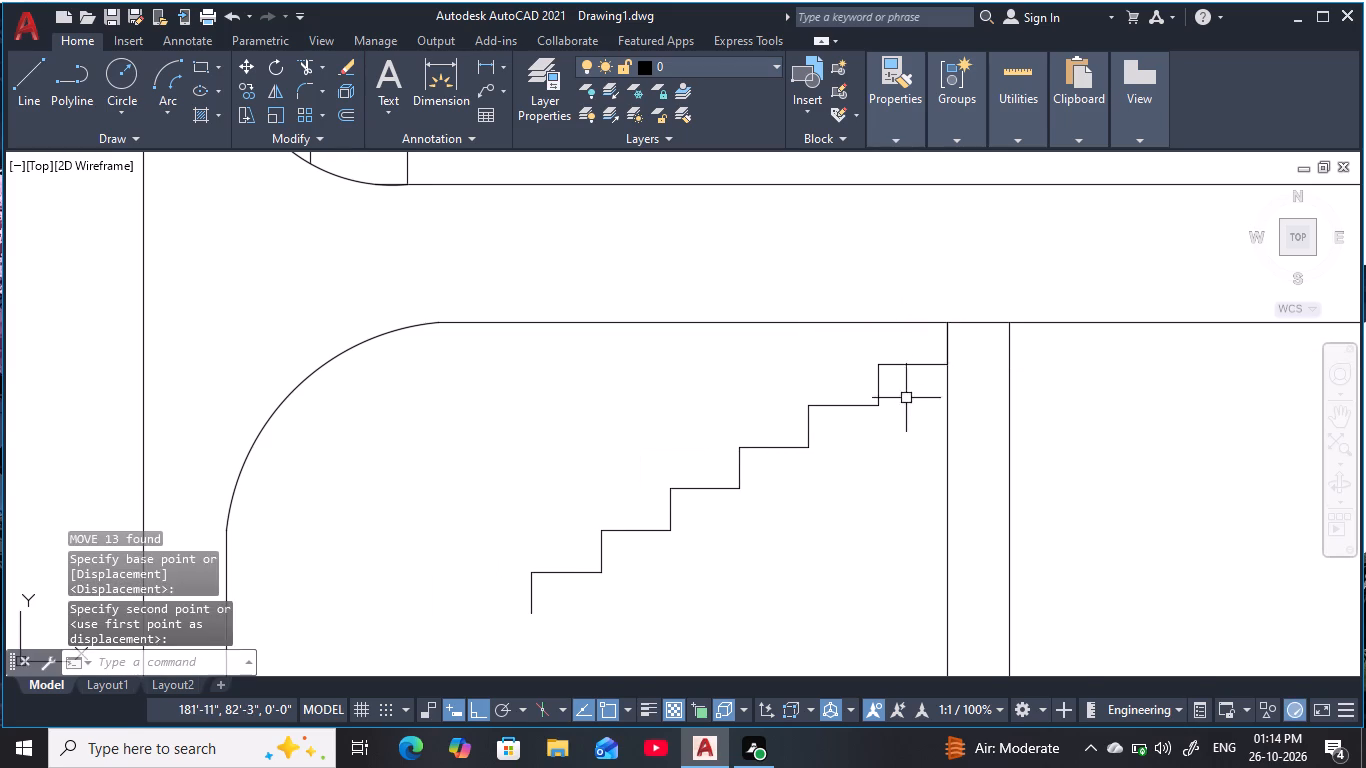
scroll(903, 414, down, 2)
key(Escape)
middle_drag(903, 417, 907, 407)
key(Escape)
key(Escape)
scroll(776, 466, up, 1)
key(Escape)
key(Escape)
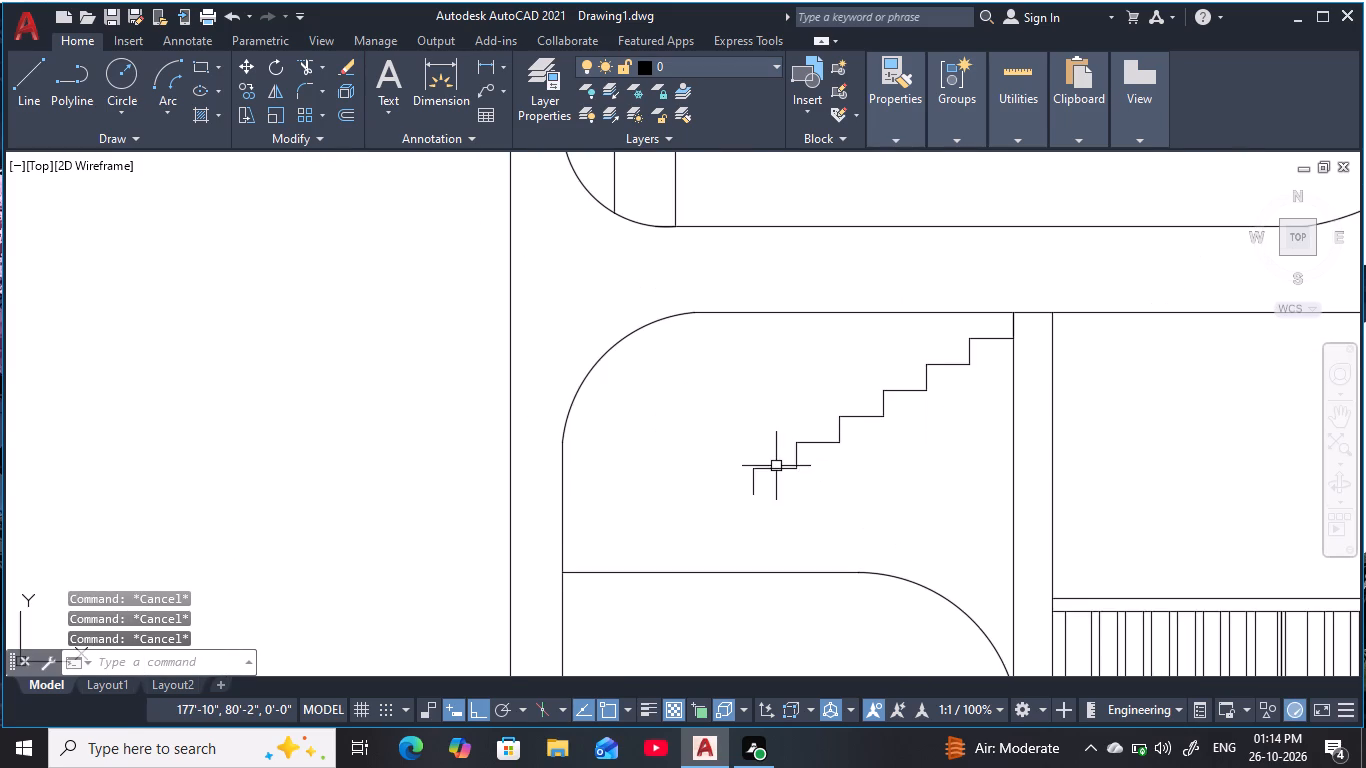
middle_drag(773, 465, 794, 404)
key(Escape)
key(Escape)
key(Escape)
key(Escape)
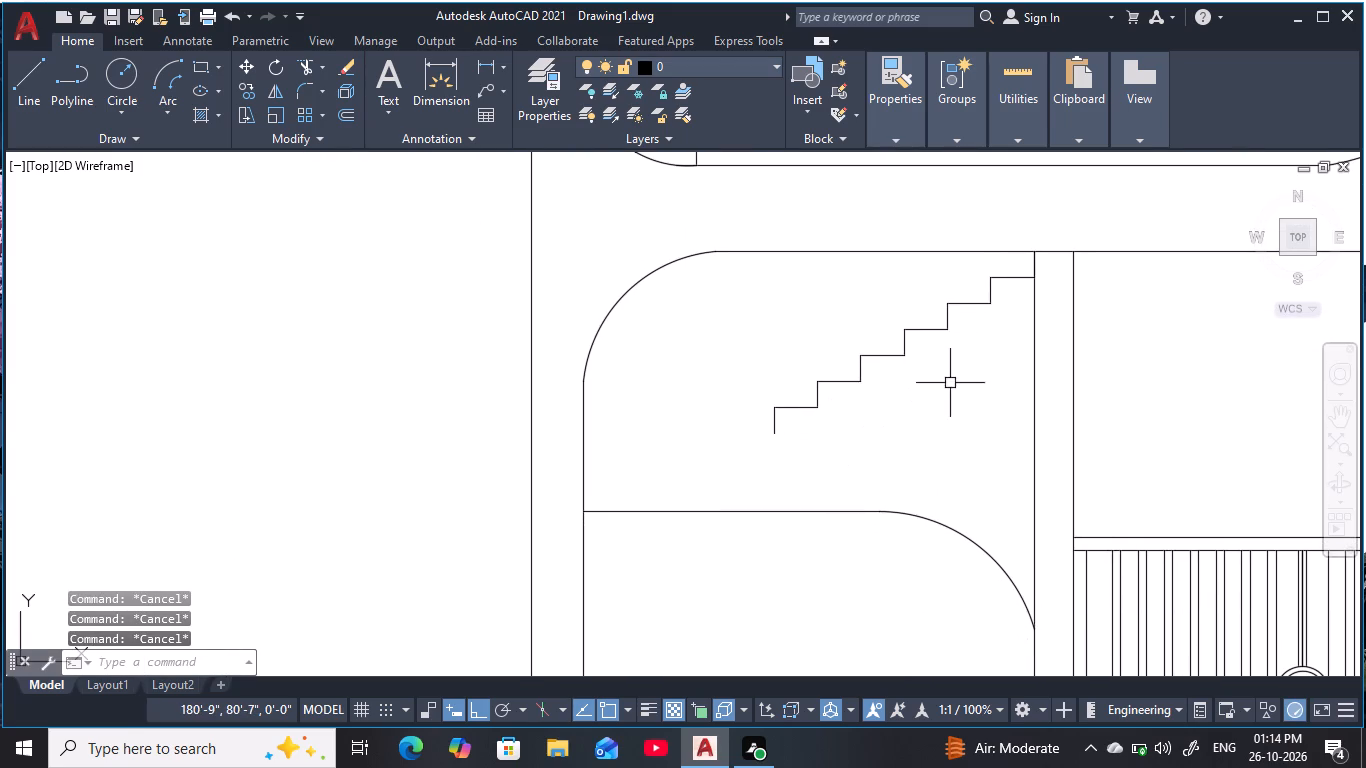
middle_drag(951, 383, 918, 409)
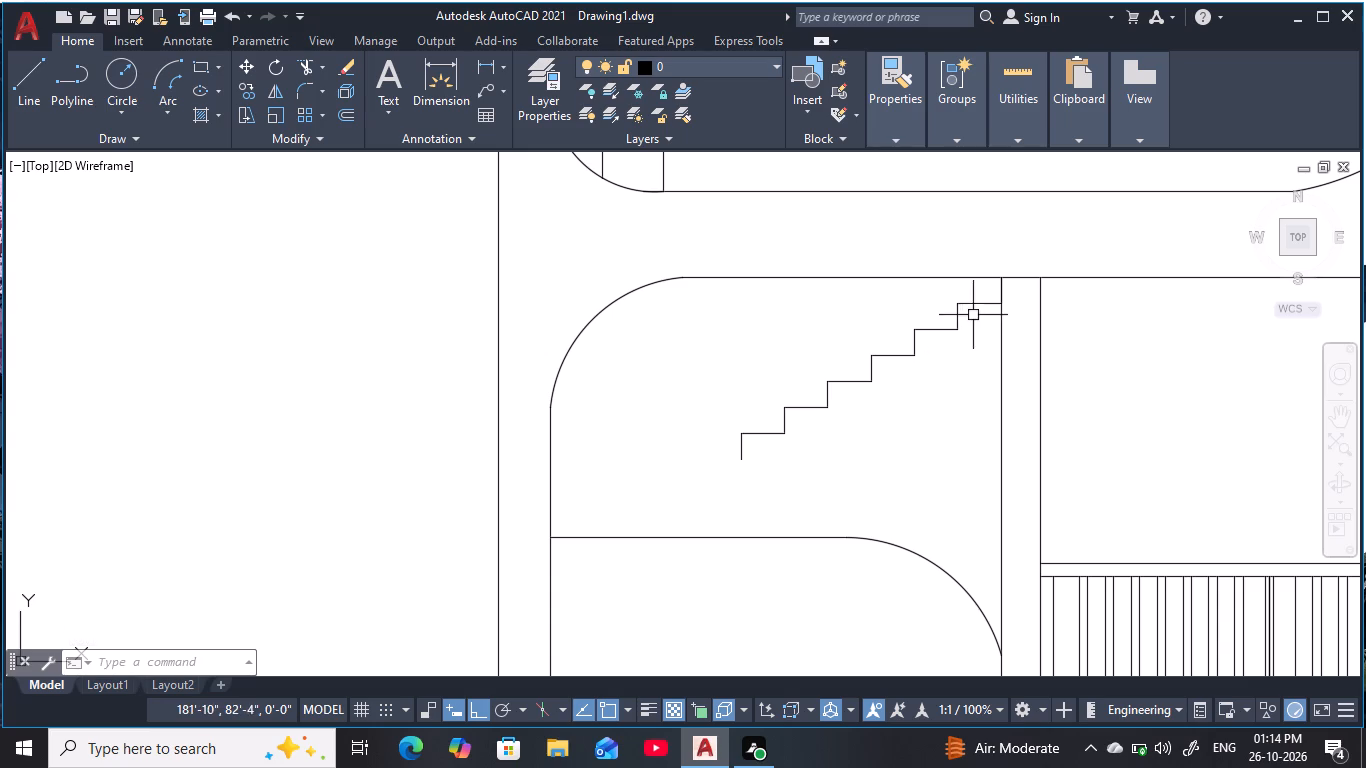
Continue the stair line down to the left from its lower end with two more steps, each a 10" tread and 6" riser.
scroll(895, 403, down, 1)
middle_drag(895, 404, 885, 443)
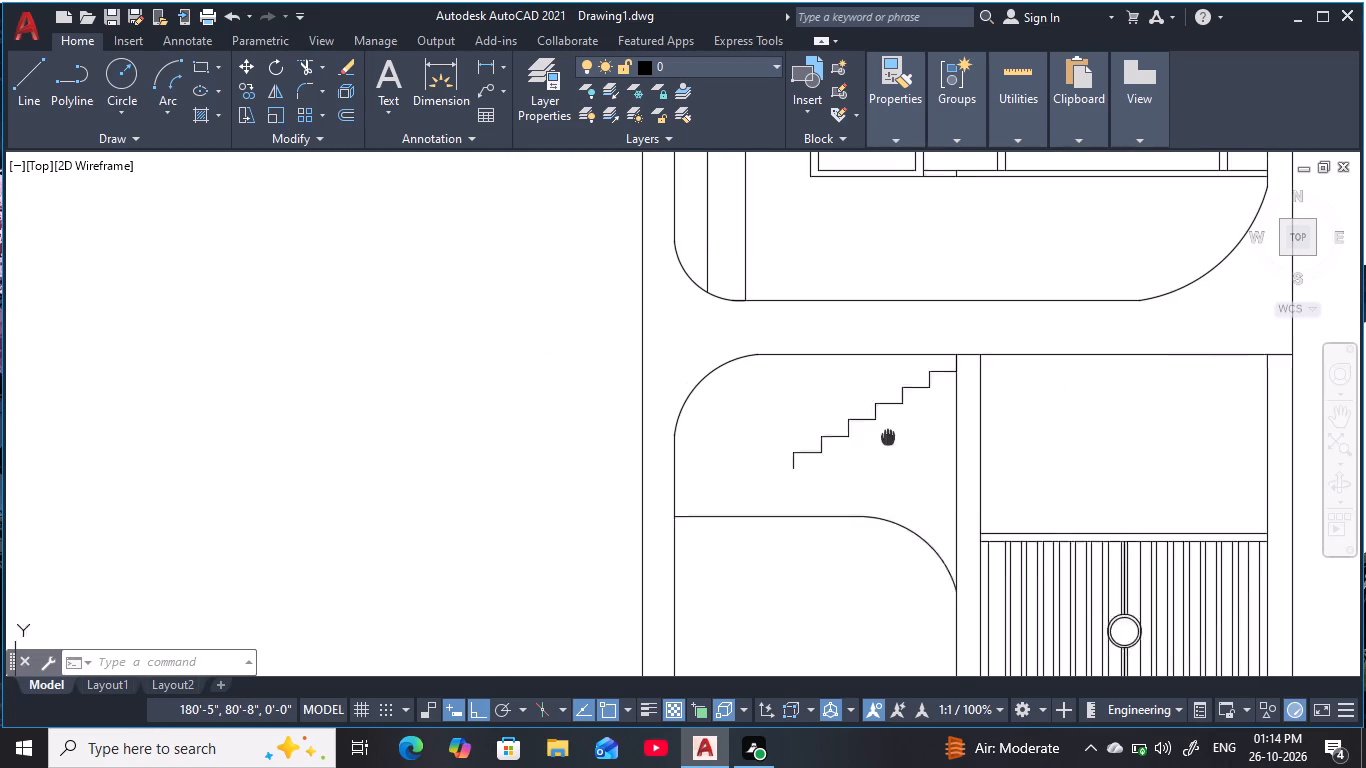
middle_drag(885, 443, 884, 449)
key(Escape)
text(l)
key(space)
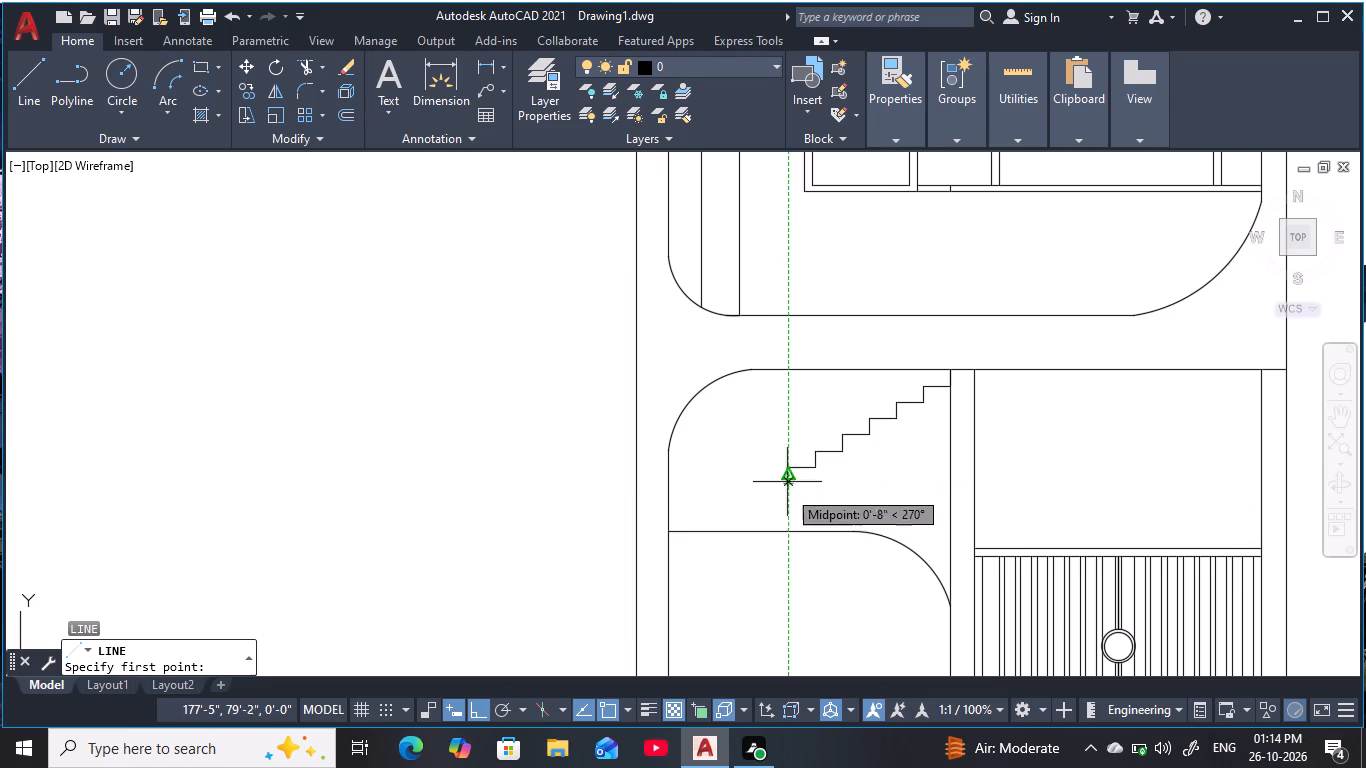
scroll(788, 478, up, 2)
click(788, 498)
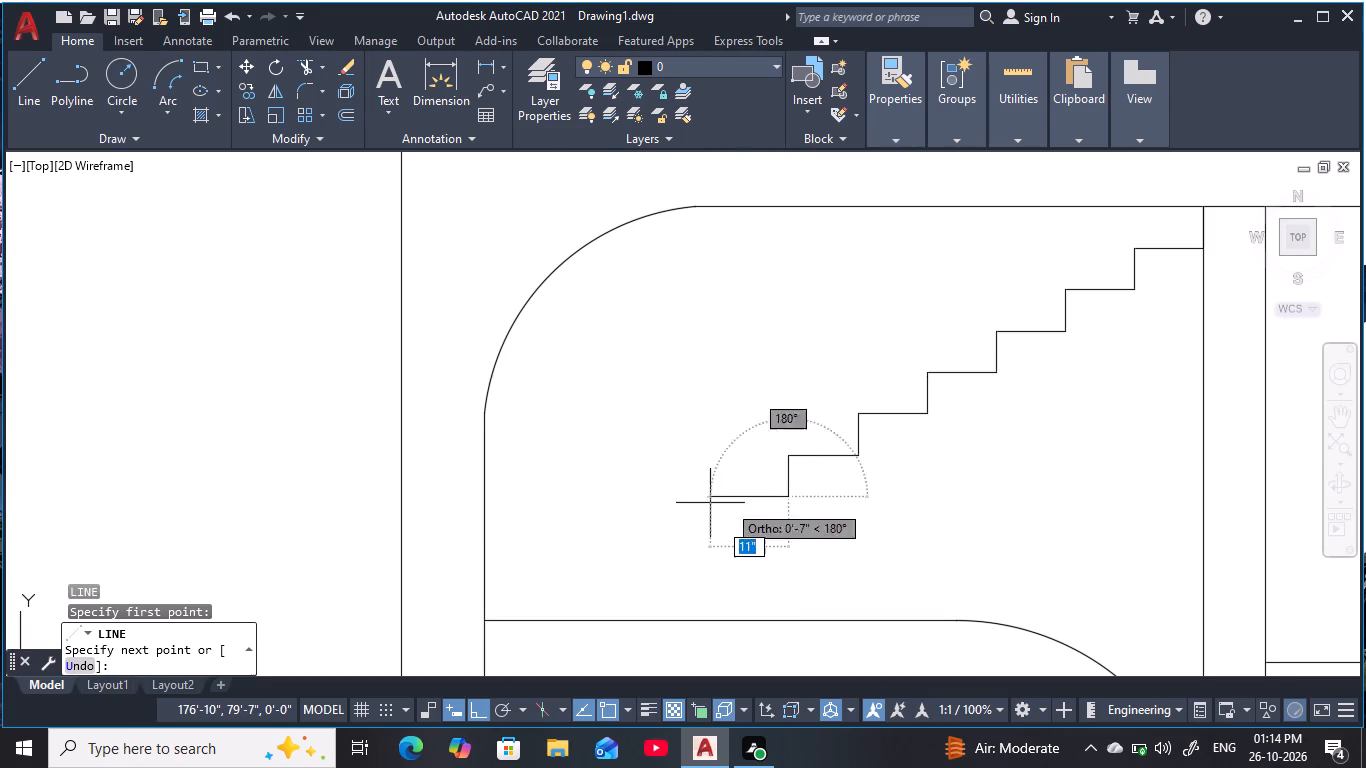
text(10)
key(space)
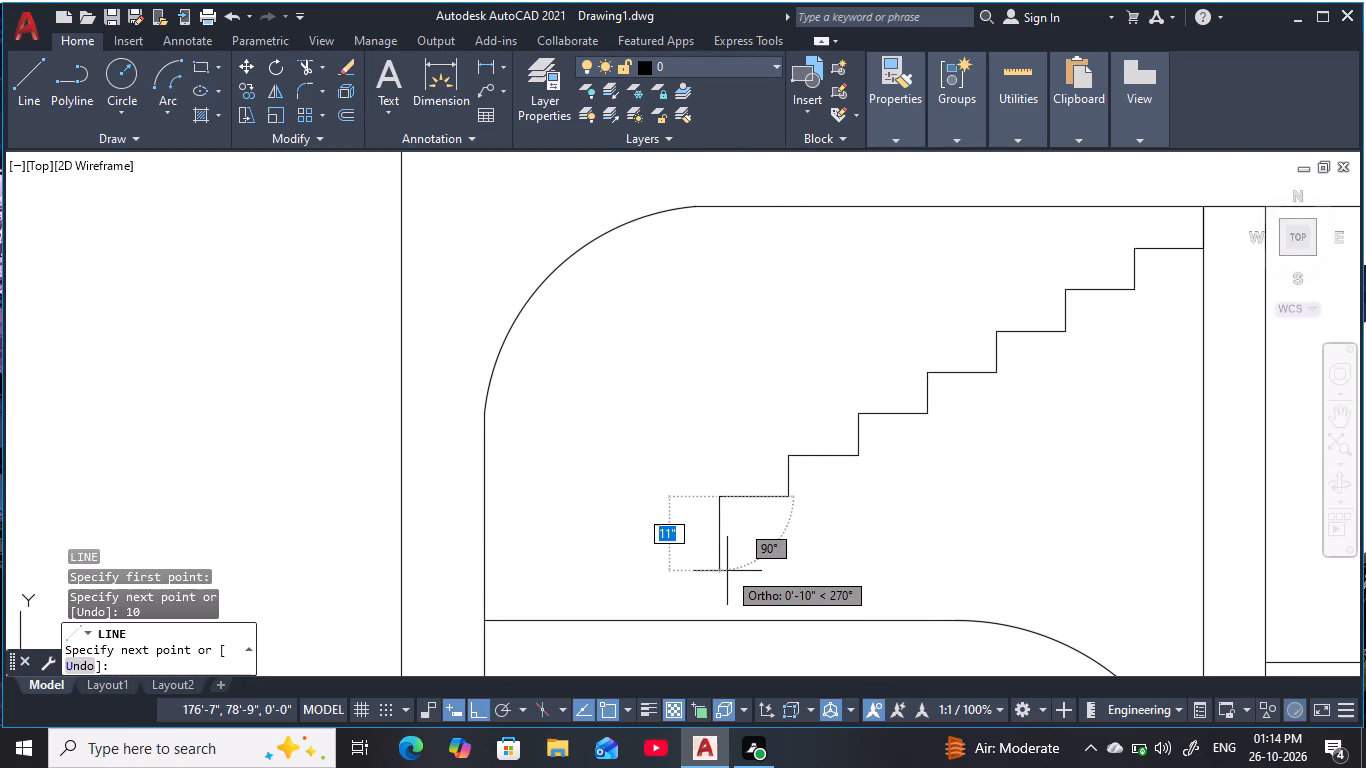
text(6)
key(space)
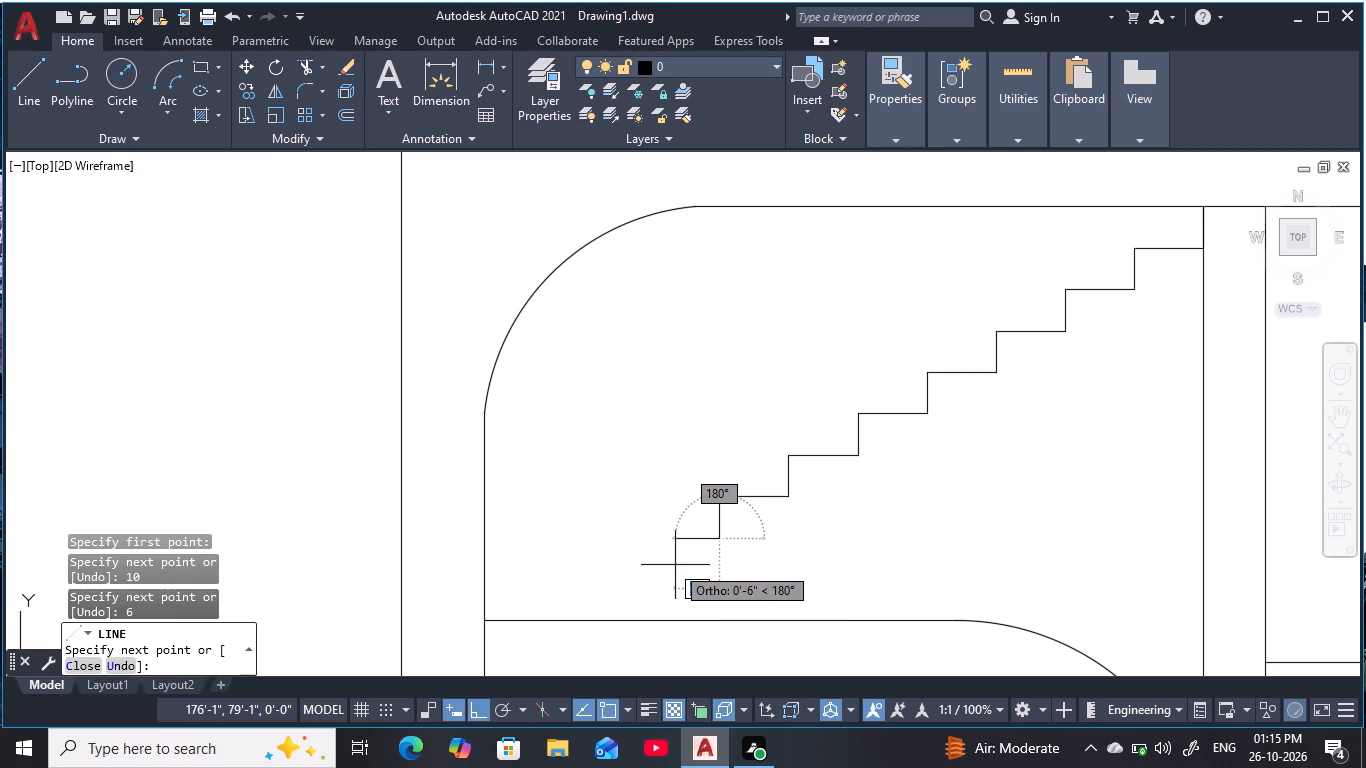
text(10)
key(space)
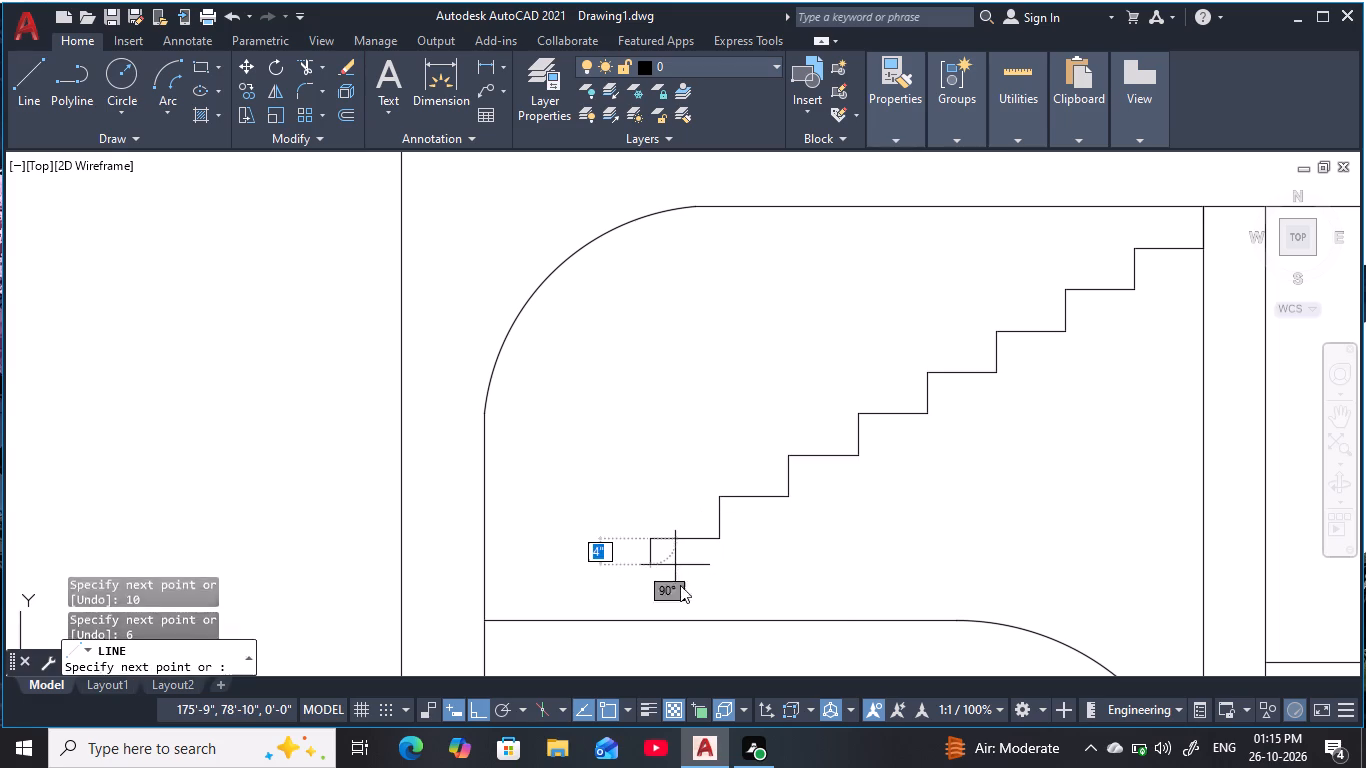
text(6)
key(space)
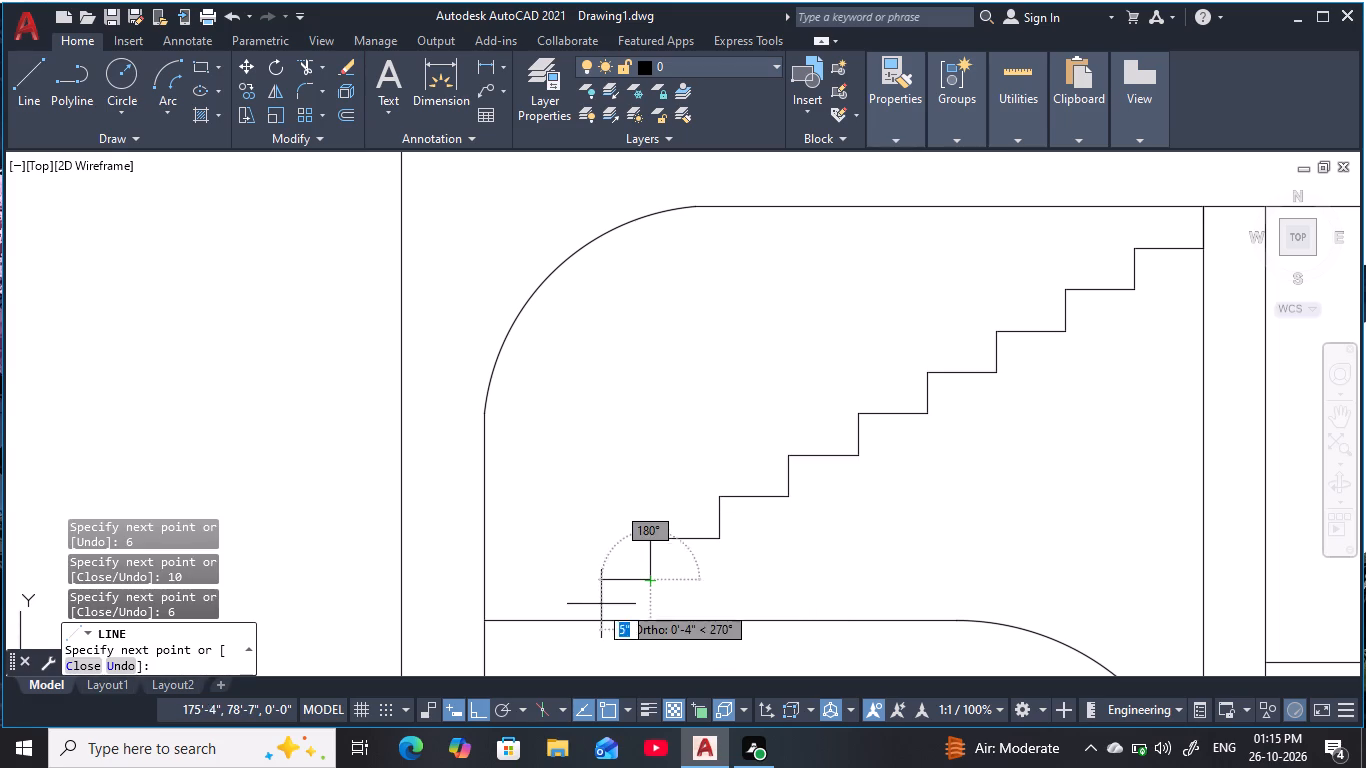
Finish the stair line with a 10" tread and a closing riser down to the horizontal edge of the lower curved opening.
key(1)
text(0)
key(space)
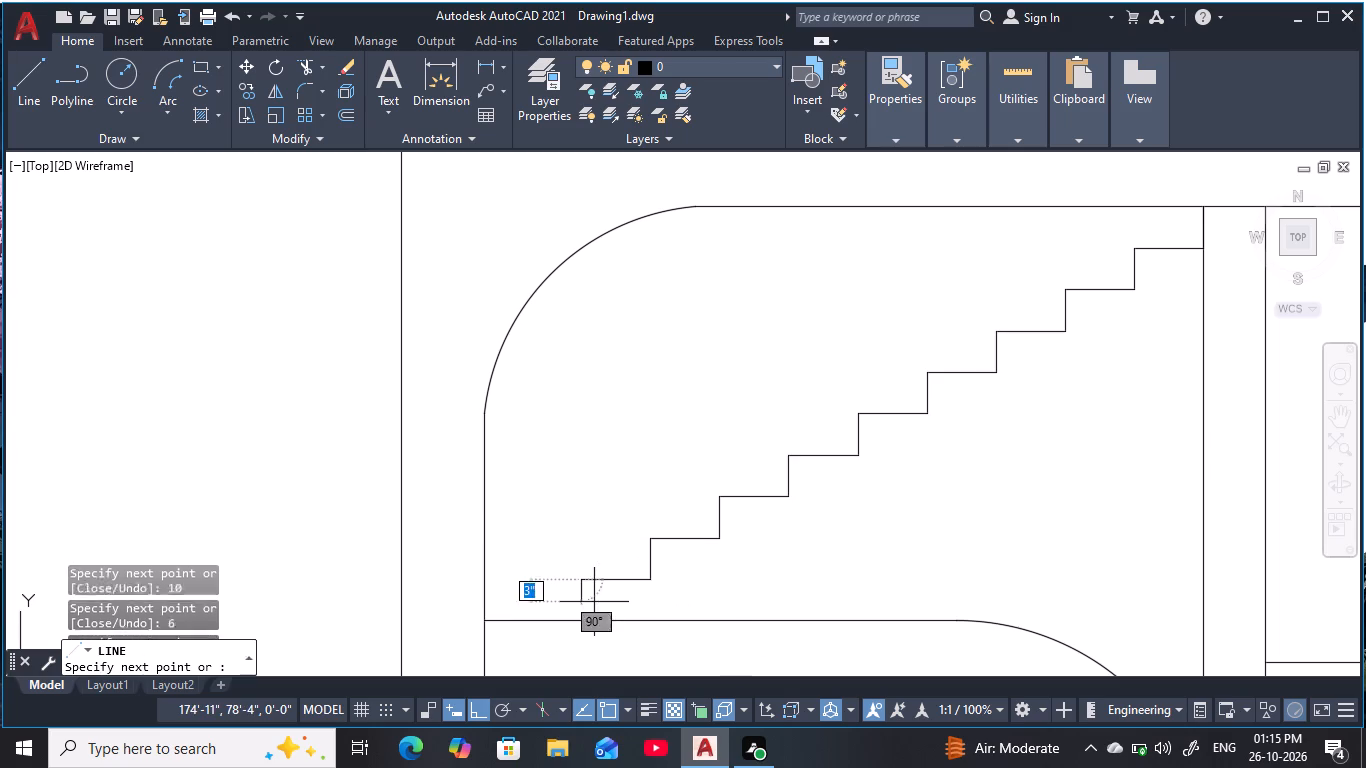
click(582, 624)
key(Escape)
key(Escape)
Examine the stair profile along its full run, from the vertical divider down to the horizontal edge below.
scroll(908, 498, down, 2)
middle_drag(960, 484, 817, 508)
scroll(875, 426, up, 4)
middle_drag(721, 543, 1031, 331)
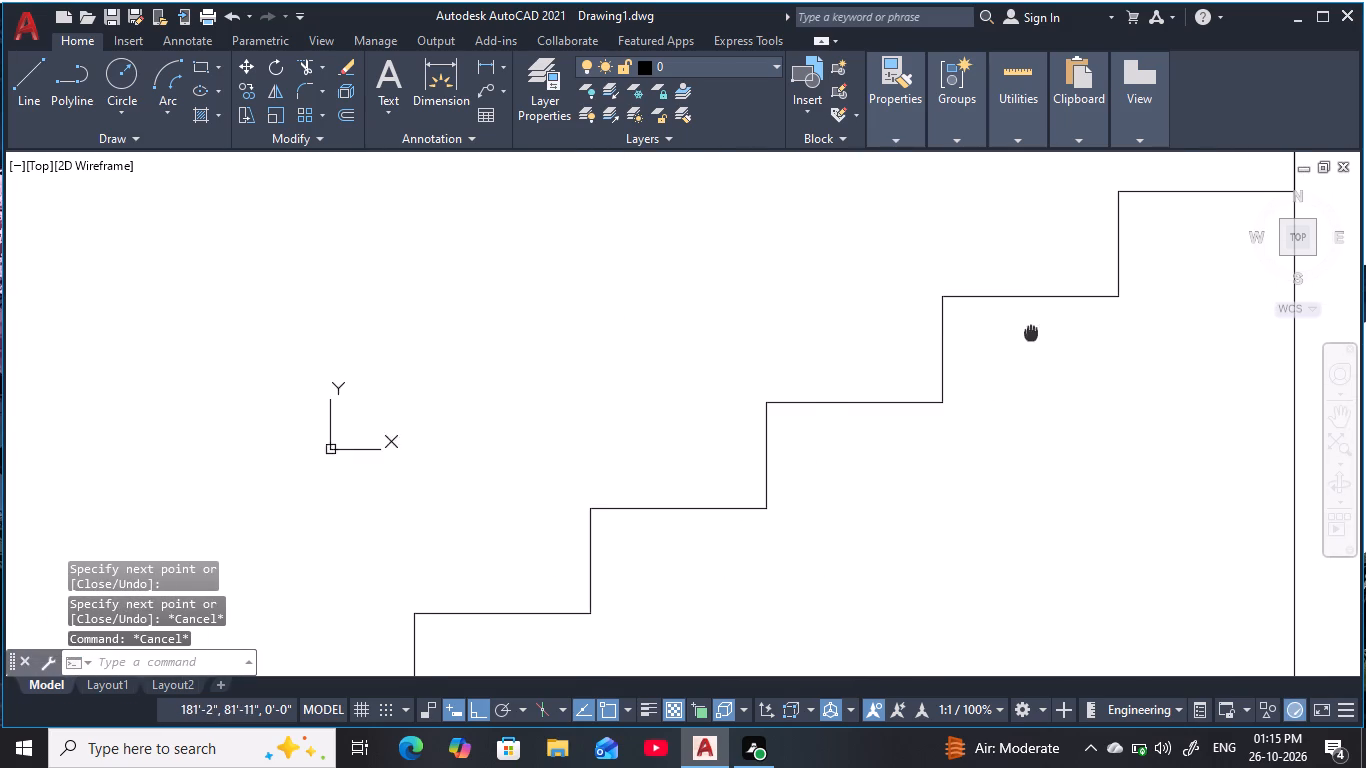
middle_drag(676, 520, 1011, 303)
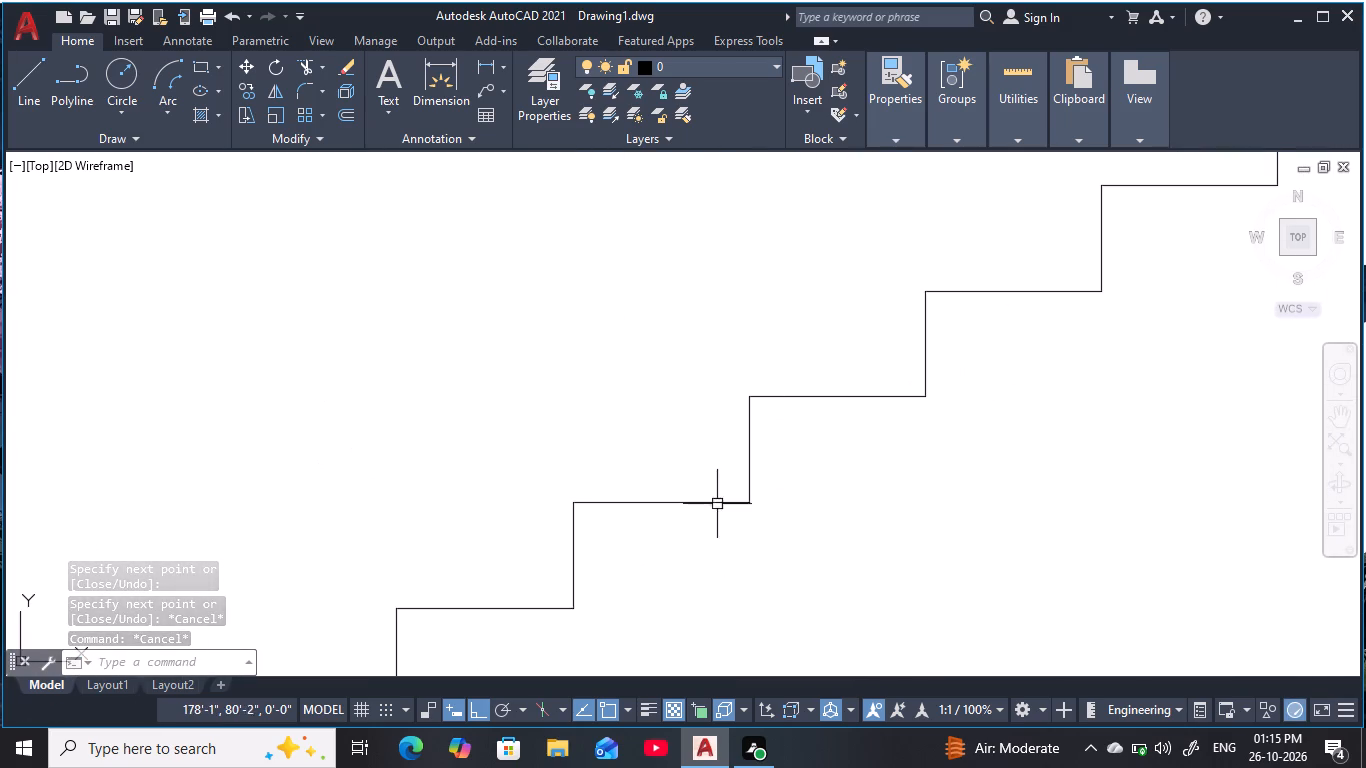
middle_drag(707, 519, 1275, 320)
middle_drag(916, 531, 1084, 363)
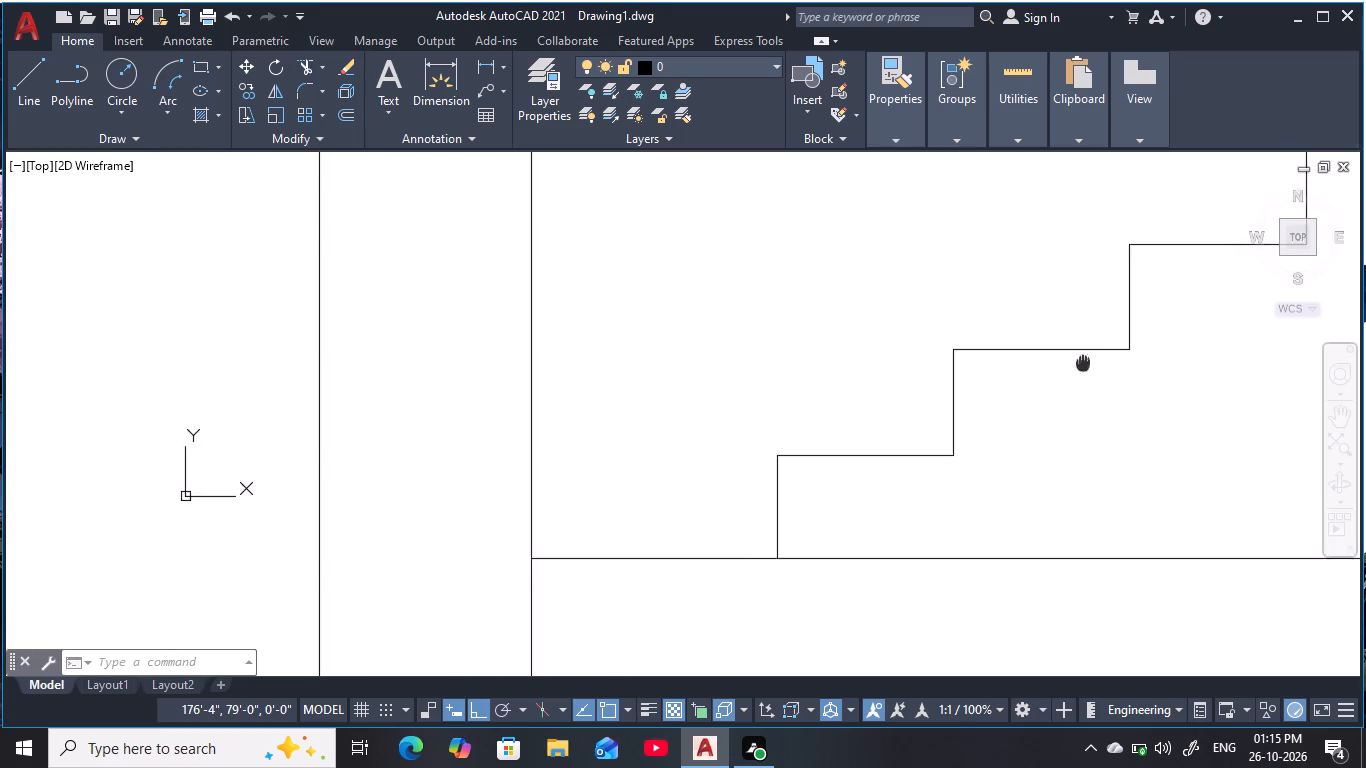
scroll(869, 500, down, 6)
middle_drag(931, 474, 778, 475)
scroll(852, 459, up, 1)
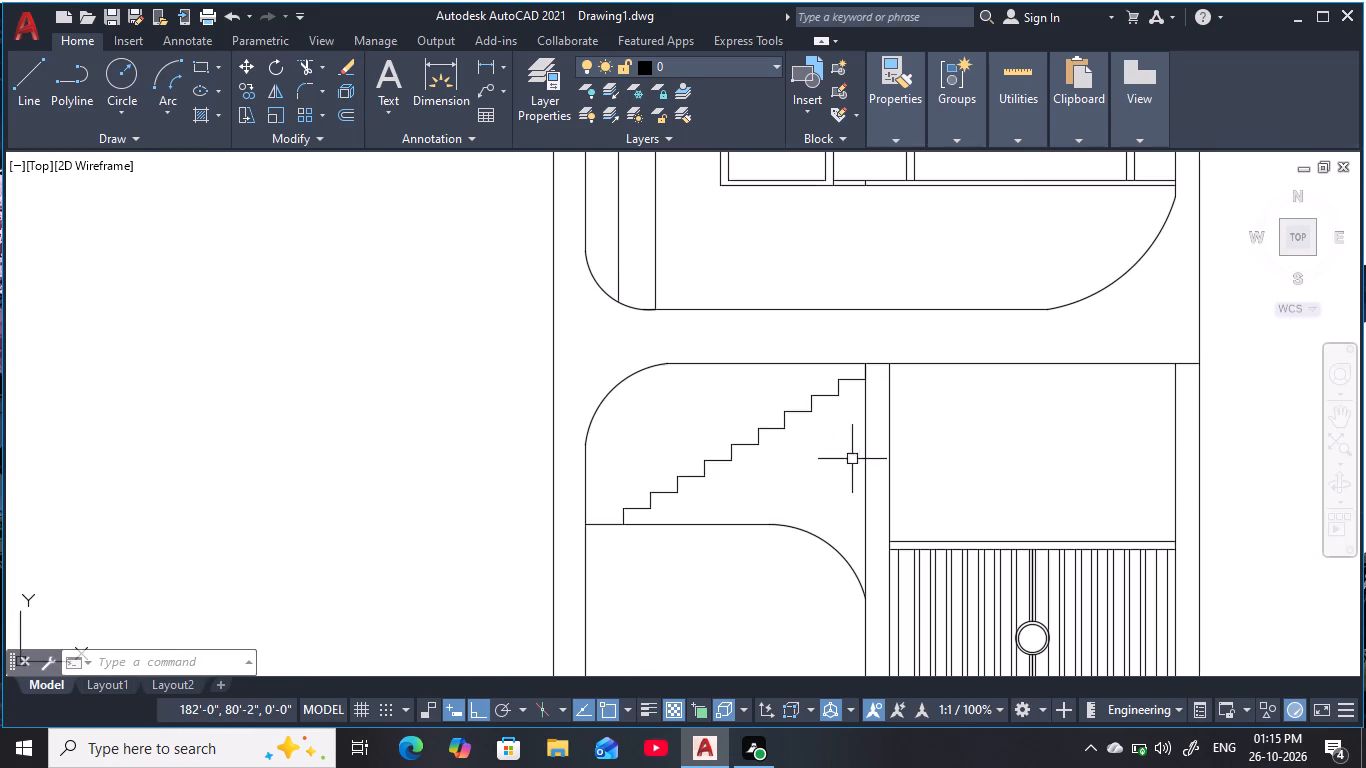
scroll(852, 459, up, 1)
middle_drag(836, 453, 882, 477)
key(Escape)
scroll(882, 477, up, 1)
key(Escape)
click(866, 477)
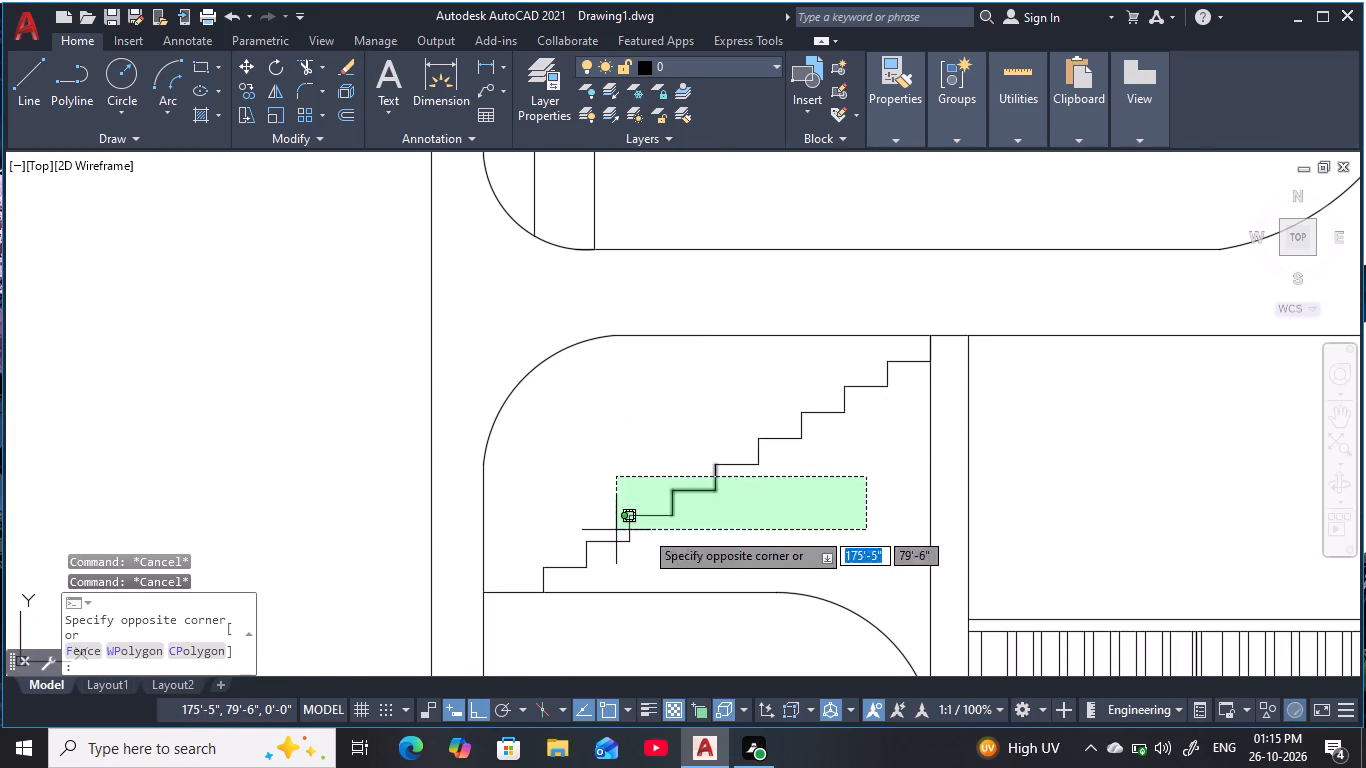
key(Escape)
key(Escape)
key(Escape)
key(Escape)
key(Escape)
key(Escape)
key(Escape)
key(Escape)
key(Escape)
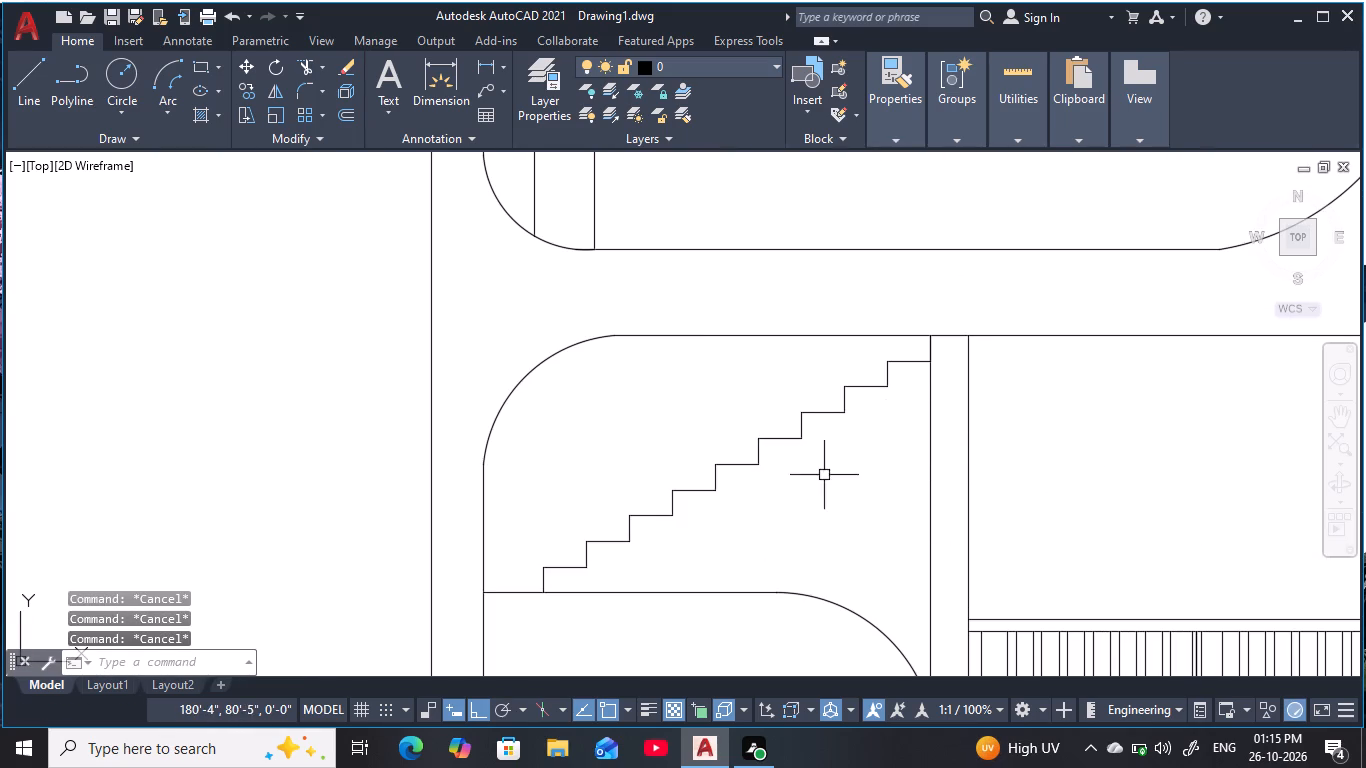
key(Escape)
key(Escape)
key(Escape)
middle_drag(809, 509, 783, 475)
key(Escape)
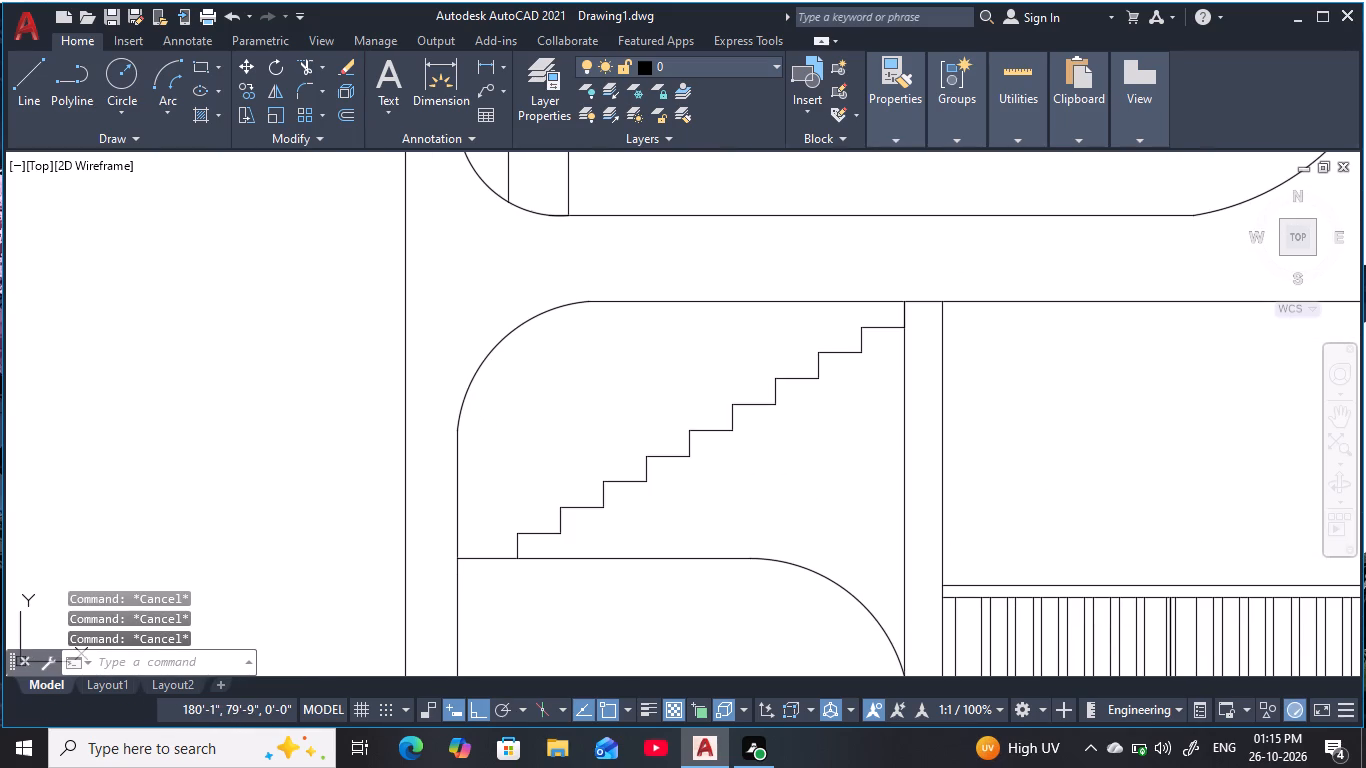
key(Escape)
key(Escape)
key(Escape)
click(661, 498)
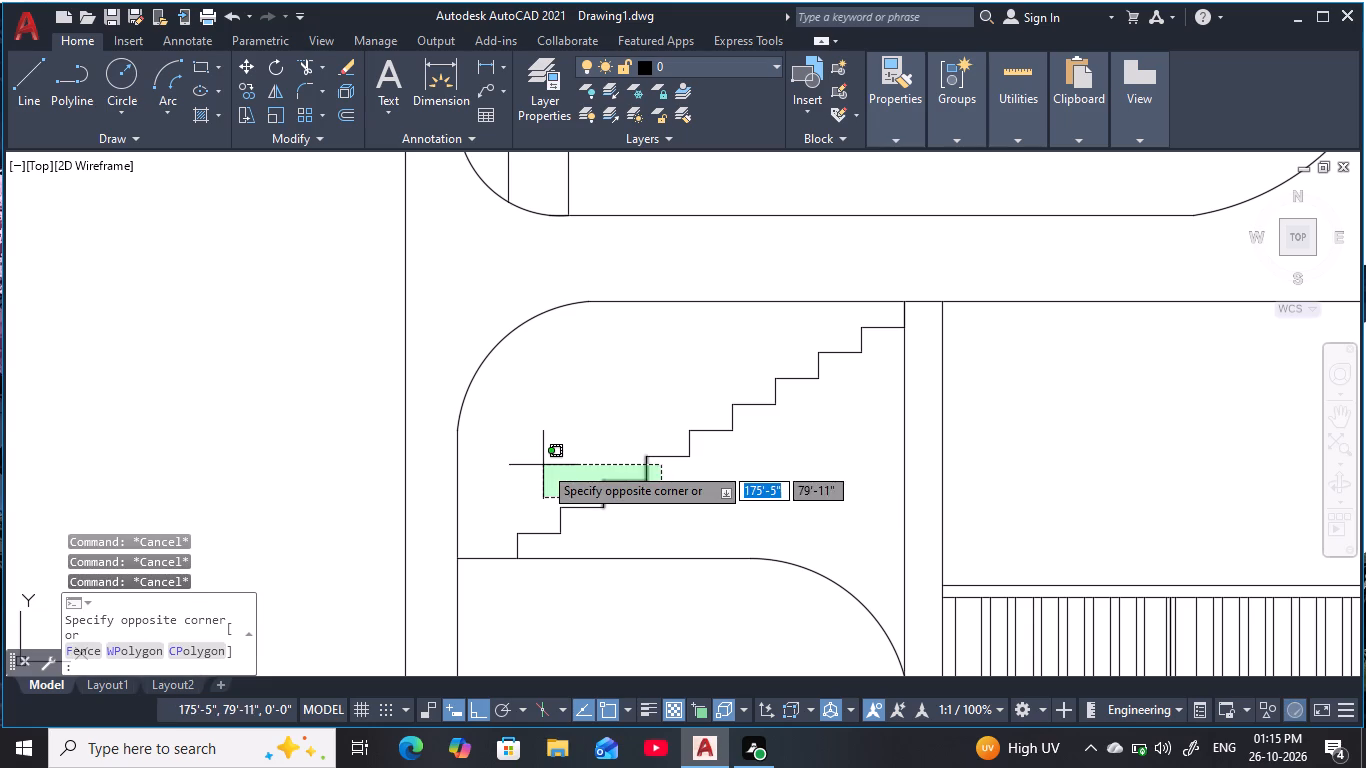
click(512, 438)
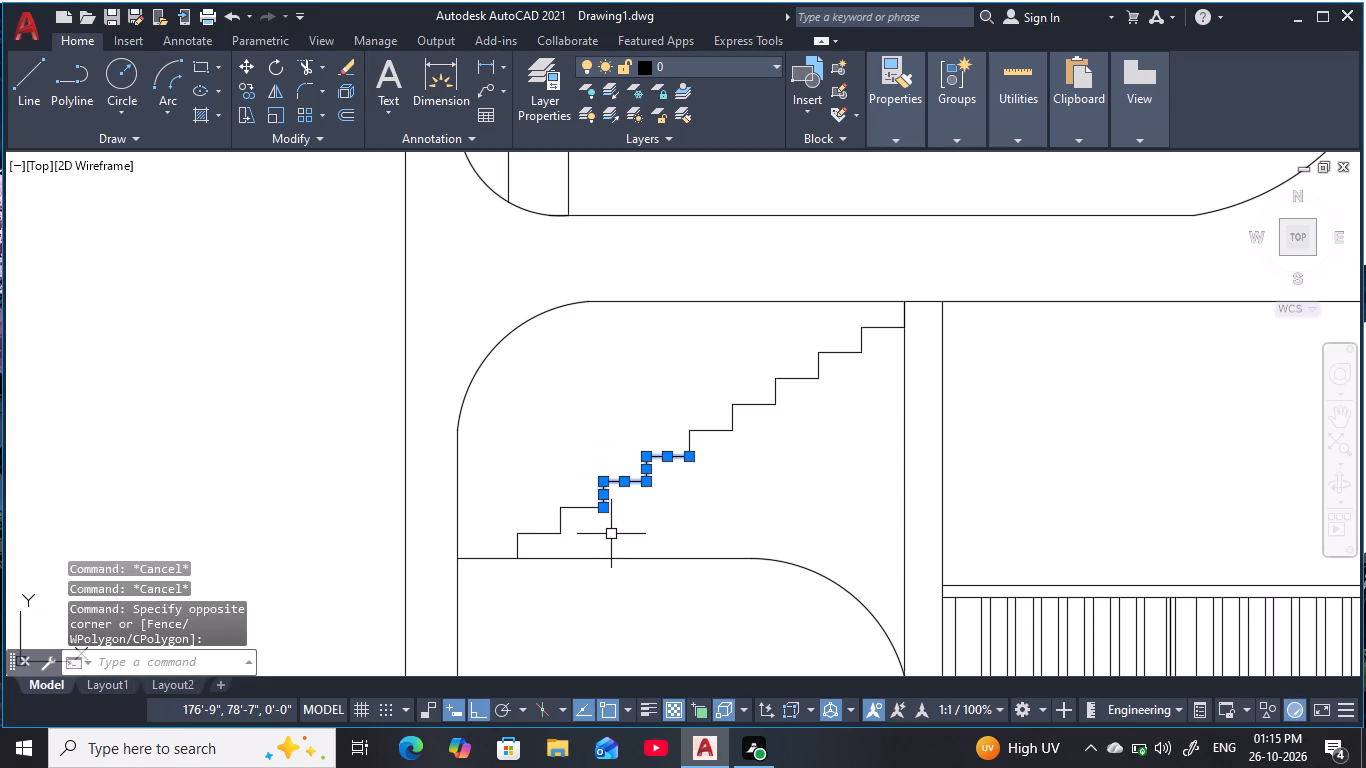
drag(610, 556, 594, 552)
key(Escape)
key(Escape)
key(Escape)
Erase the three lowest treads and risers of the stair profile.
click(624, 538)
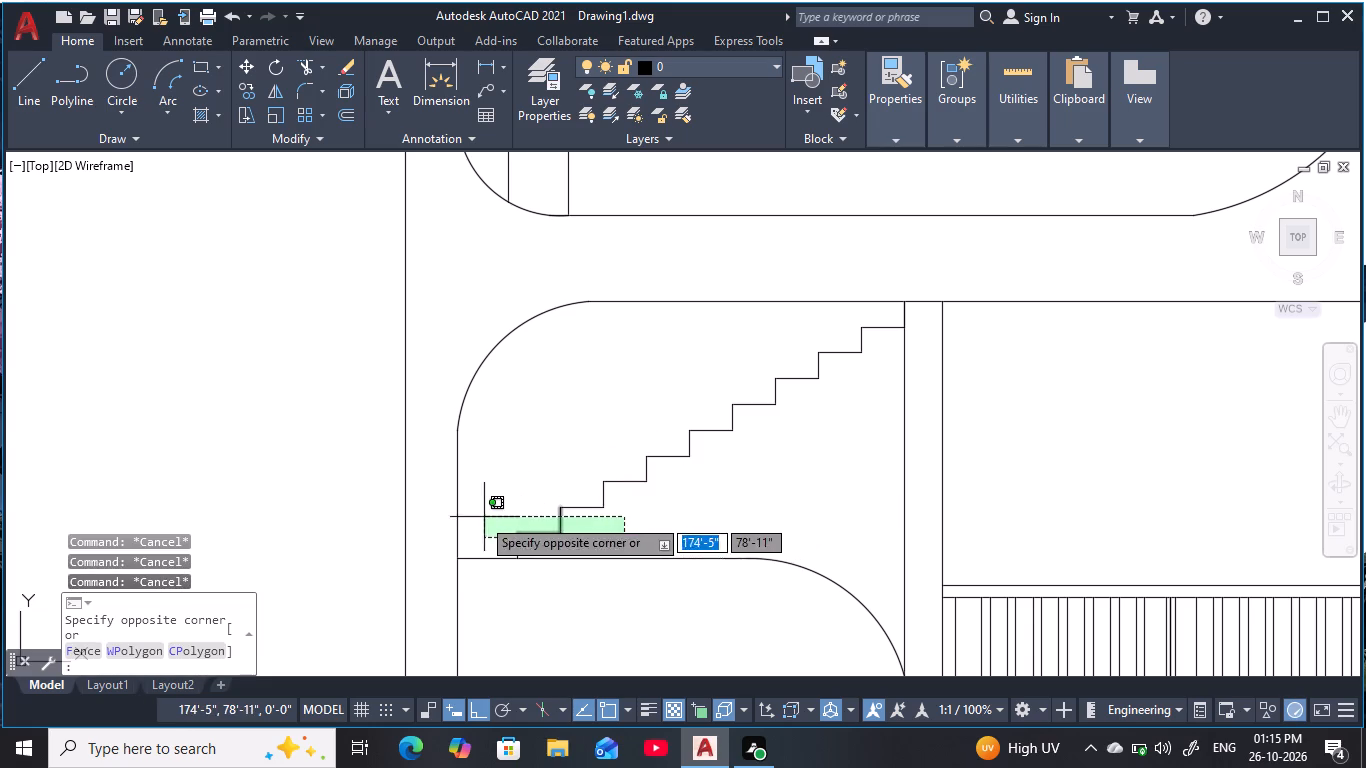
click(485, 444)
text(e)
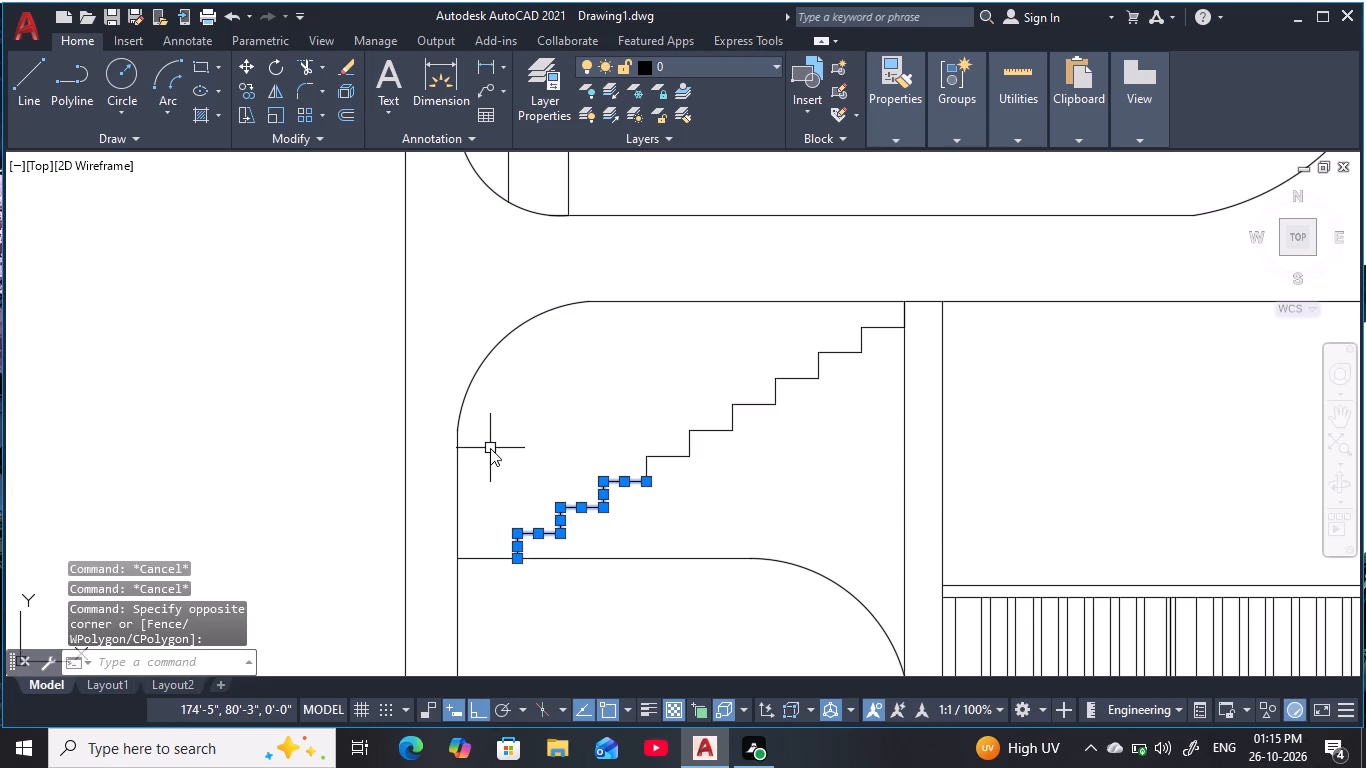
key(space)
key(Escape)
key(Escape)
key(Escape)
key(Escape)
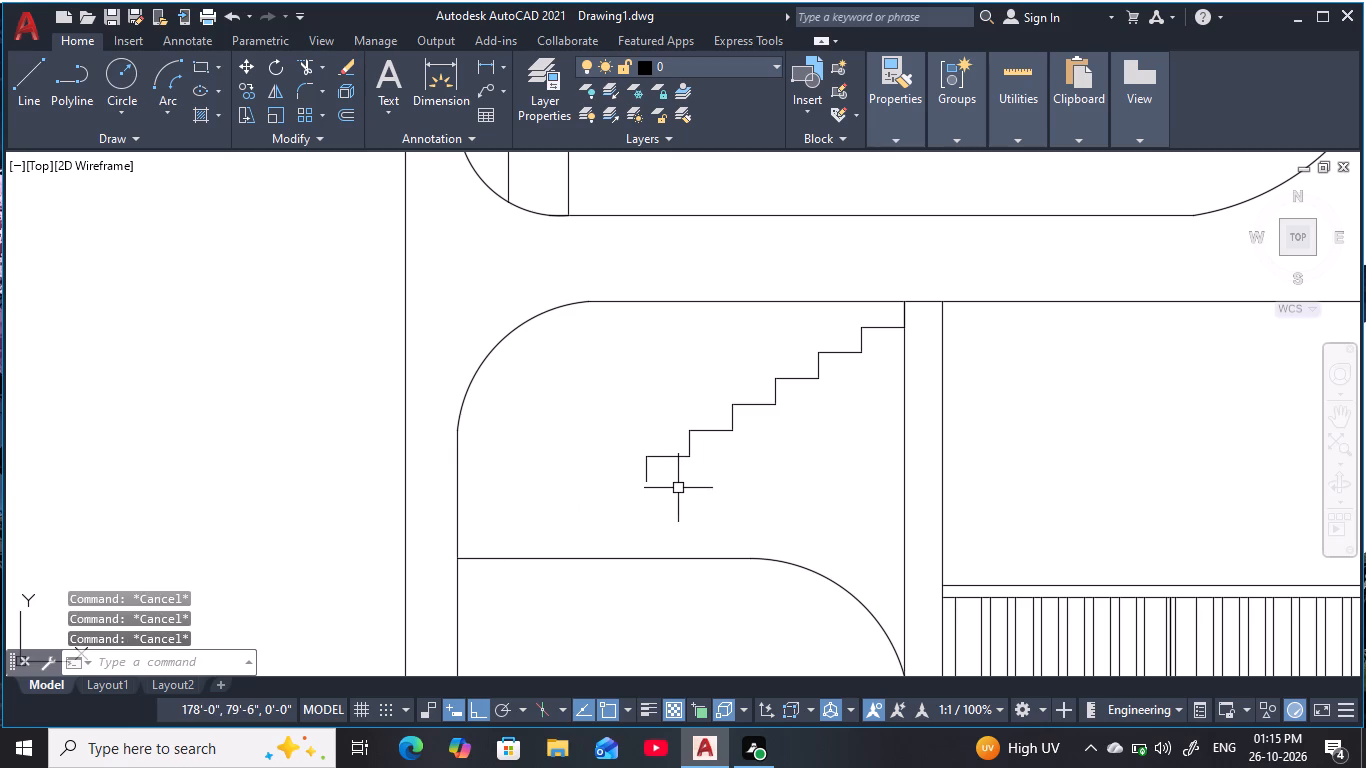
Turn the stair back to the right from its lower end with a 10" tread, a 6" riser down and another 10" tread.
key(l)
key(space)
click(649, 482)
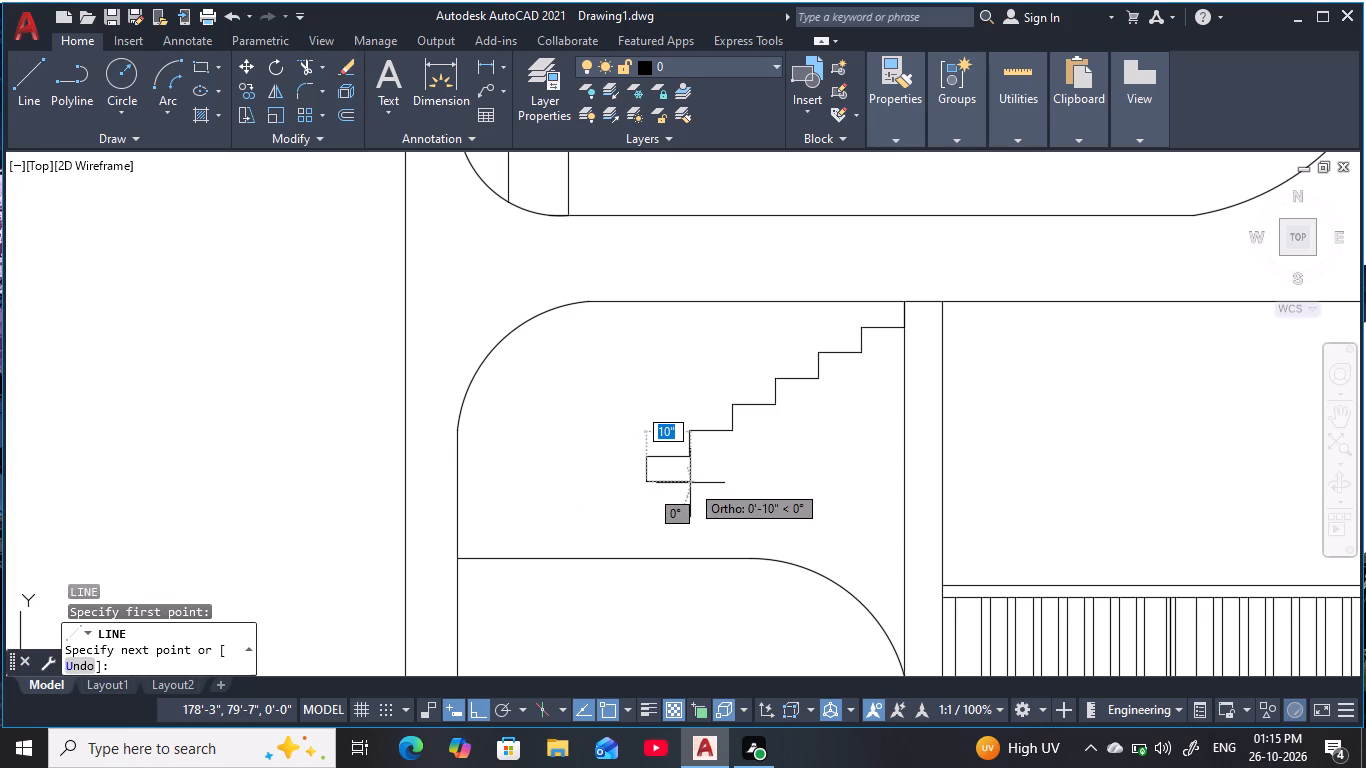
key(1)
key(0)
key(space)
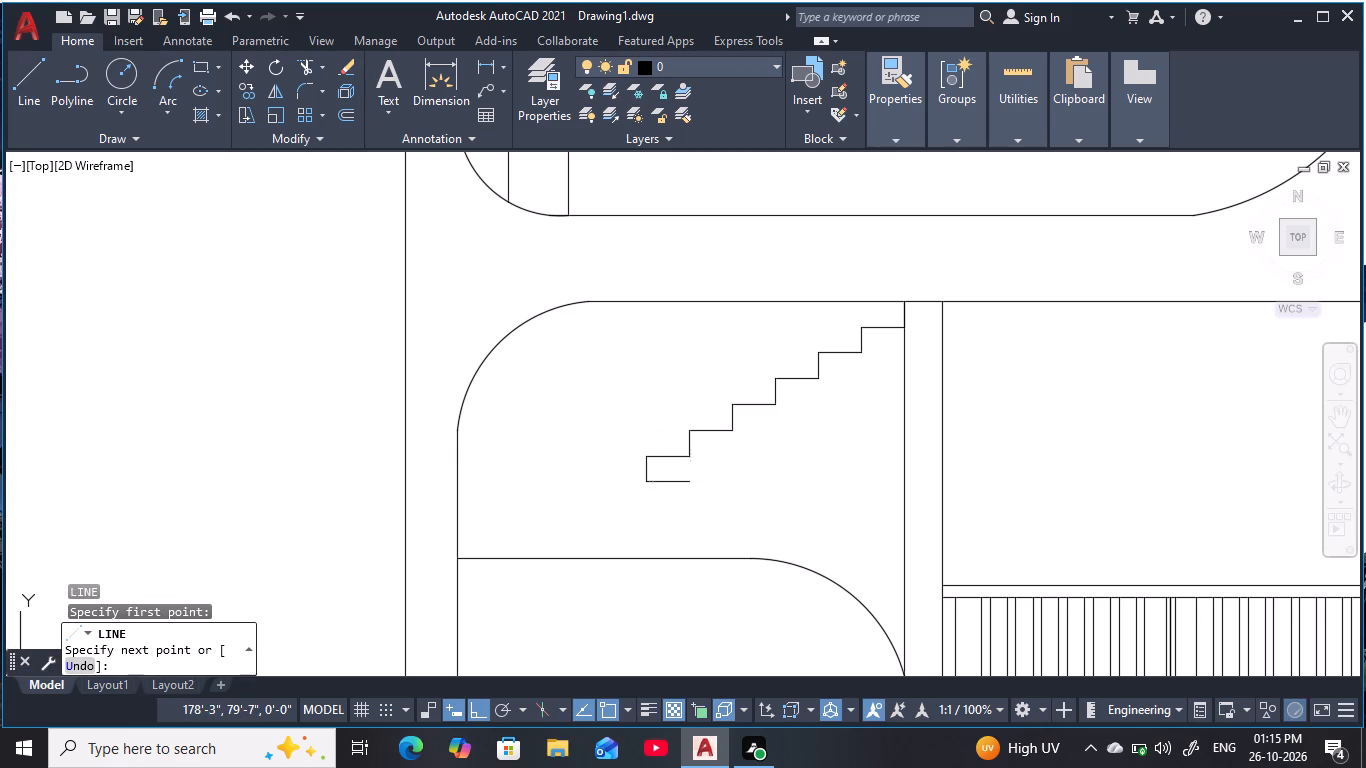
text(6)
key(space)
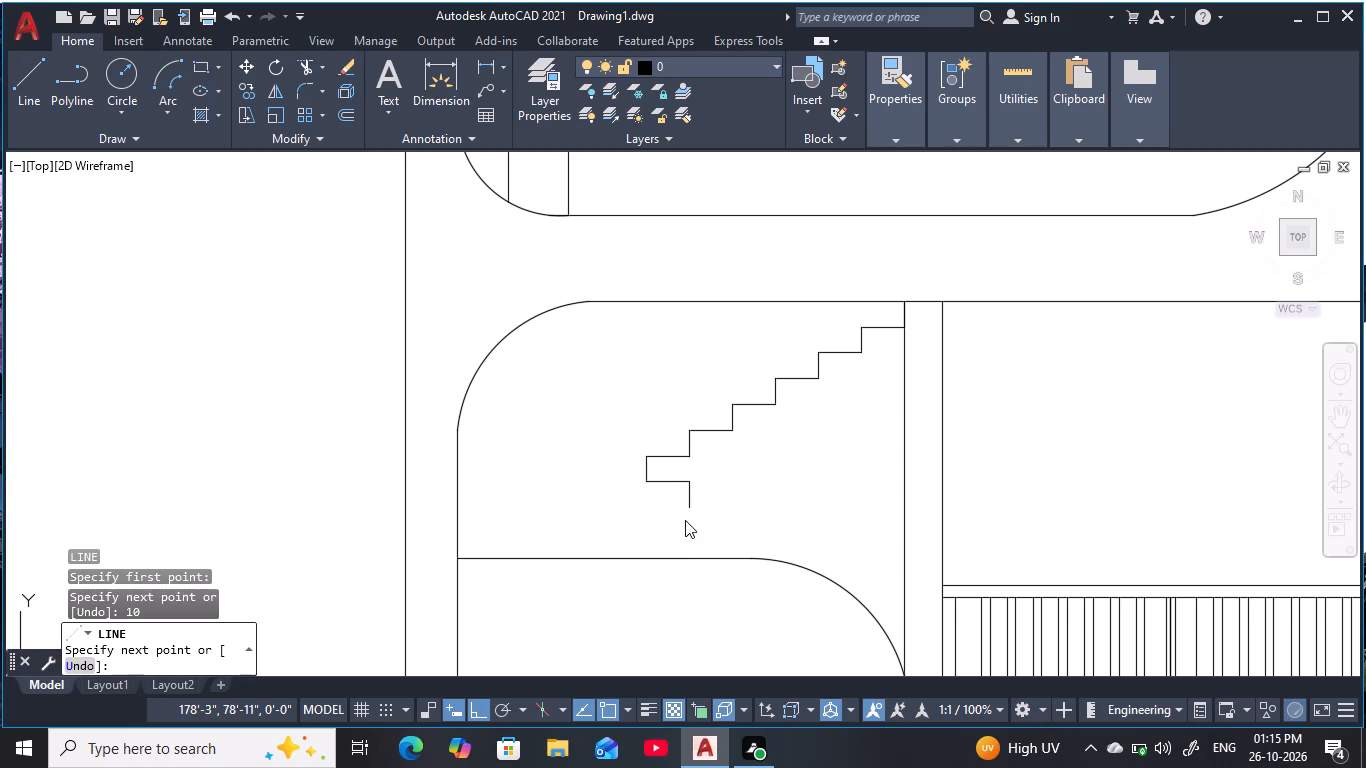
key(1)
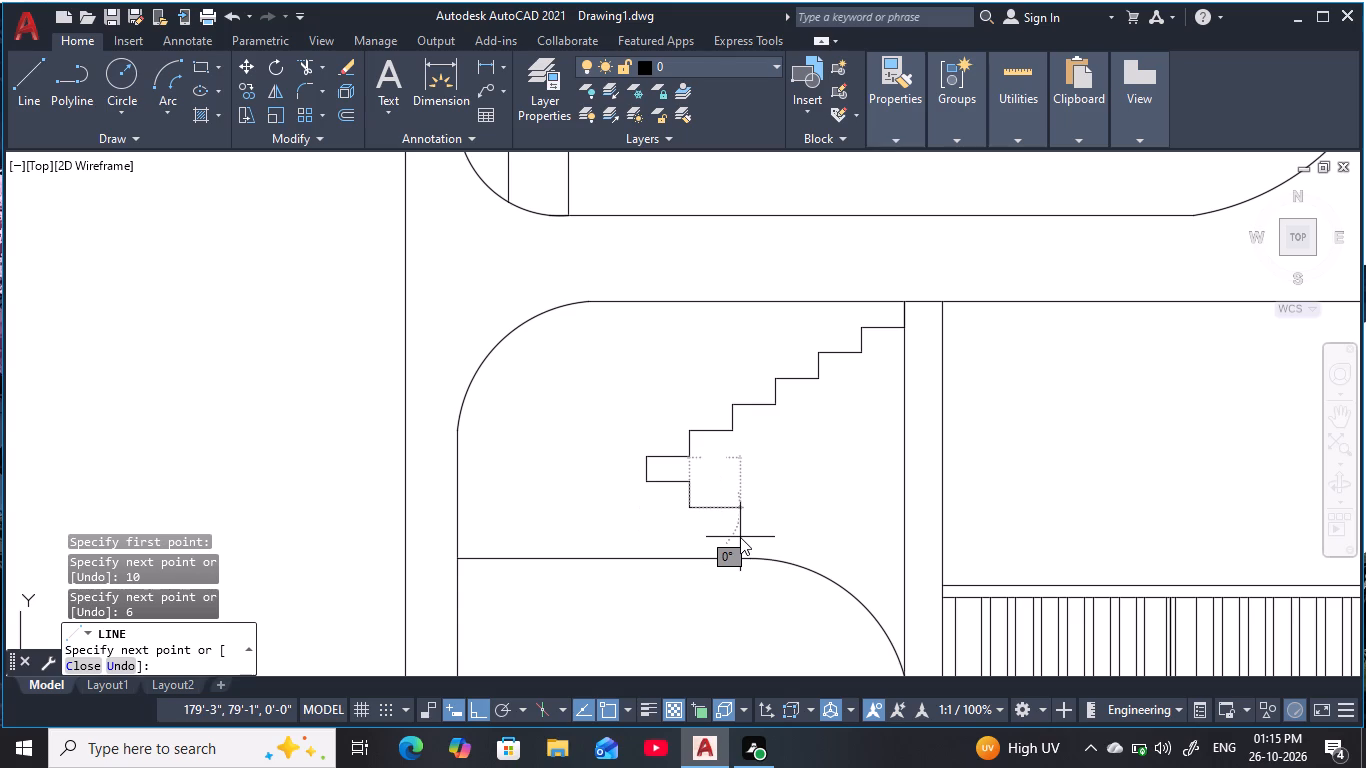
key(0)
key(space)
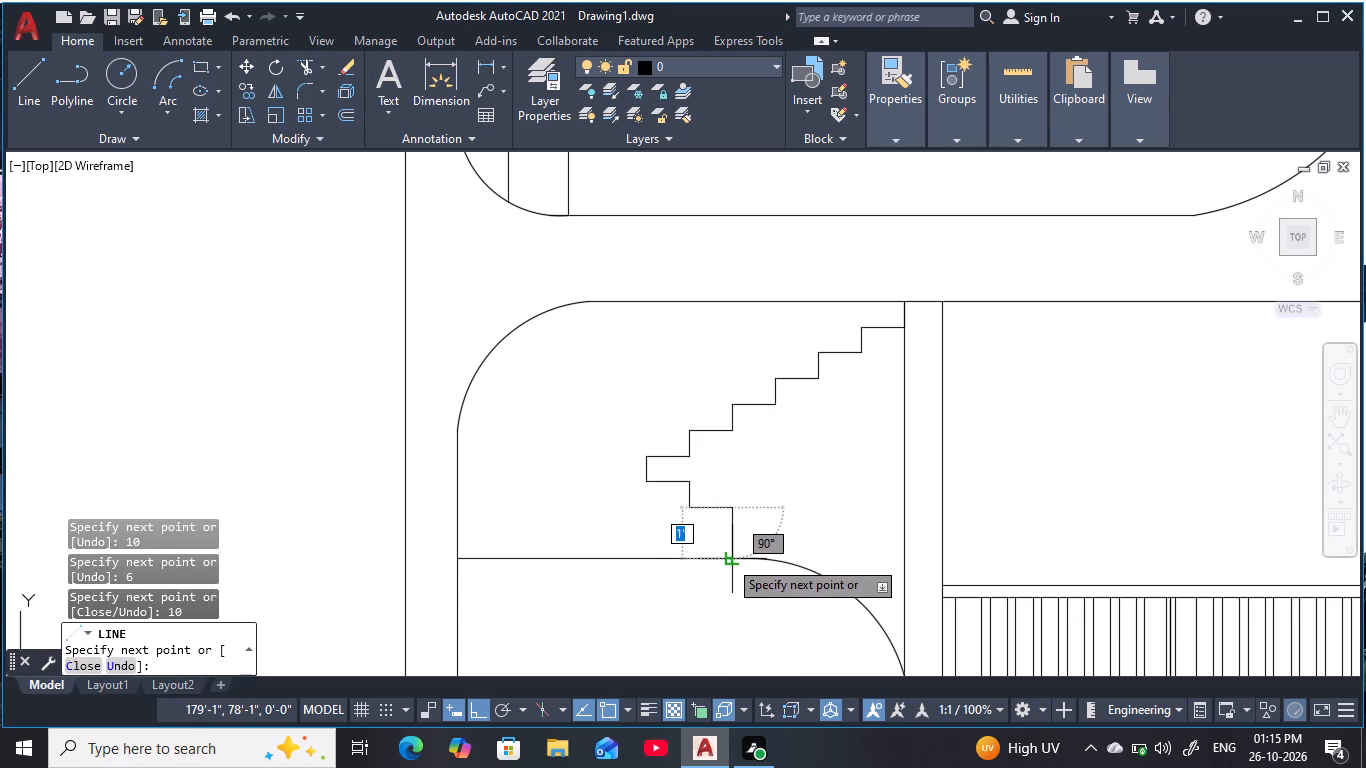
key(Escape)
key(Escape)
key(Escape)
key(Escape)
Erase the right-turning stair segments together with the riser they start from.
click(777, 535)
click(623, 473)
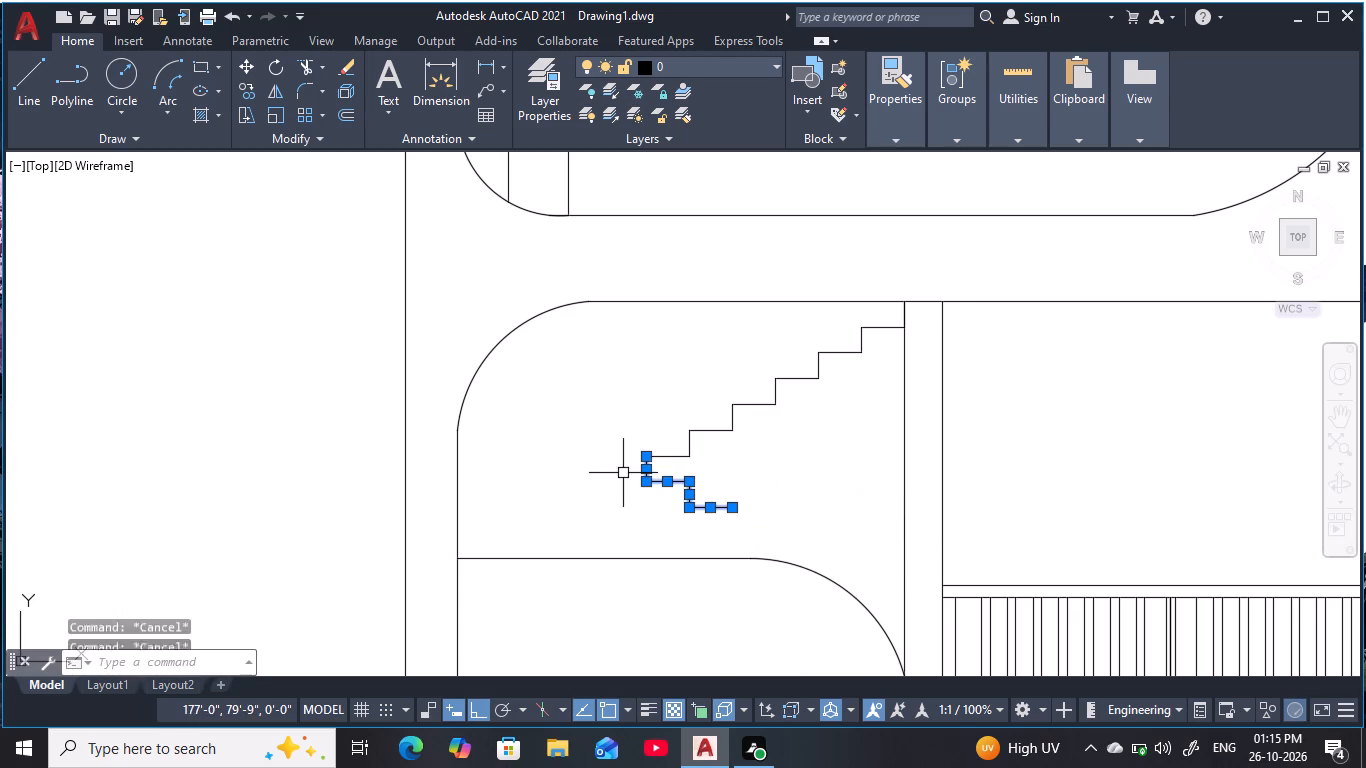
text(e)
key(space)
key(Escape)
Erase all the remaining treads and risers of the stair profile inside the upper part of the ground-floor opening.
scroll(709, 454, down, 1)
middle_drag(712, 468, 713, 478)
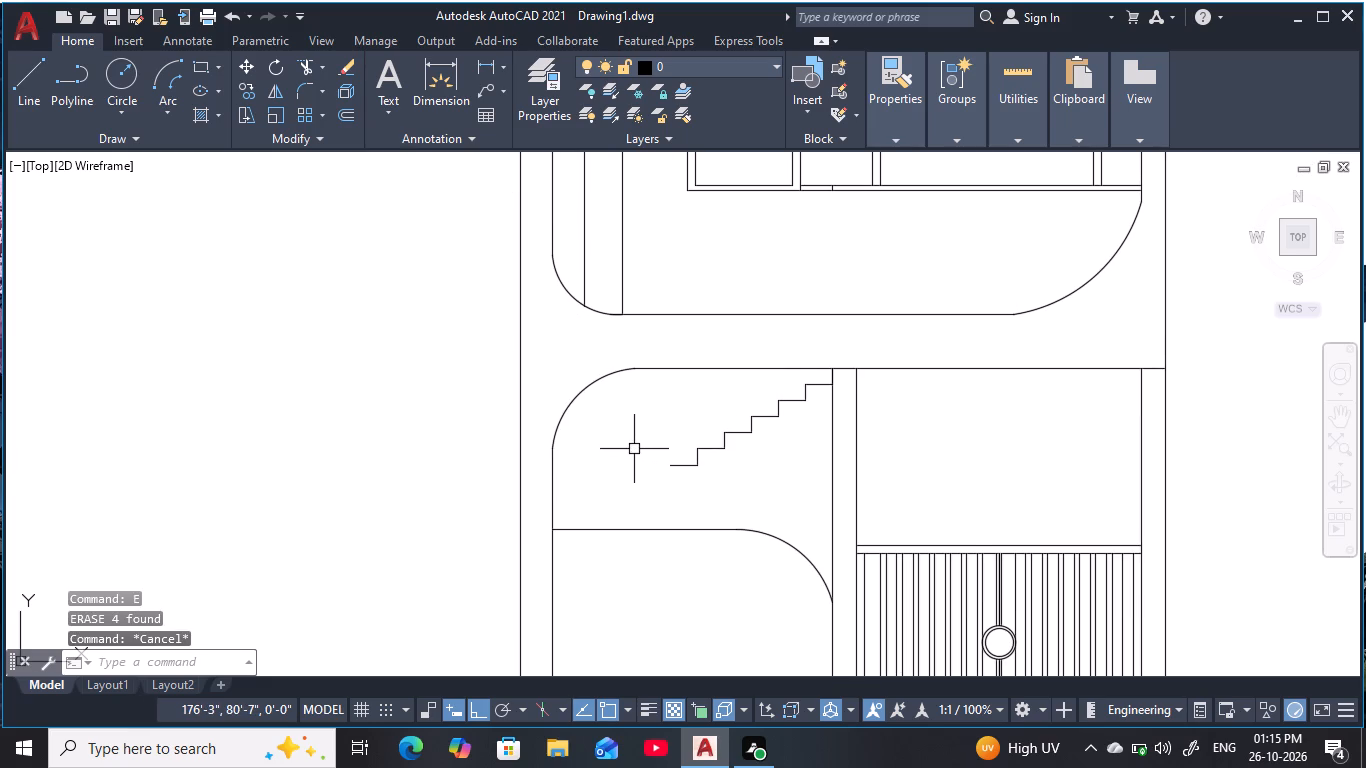
scroll(797, 393, up, 2)
middle_click(797, 393)
key(Escape)
key(Escape)
key(Escape)
middle_drag(788, 436, 773, 399)
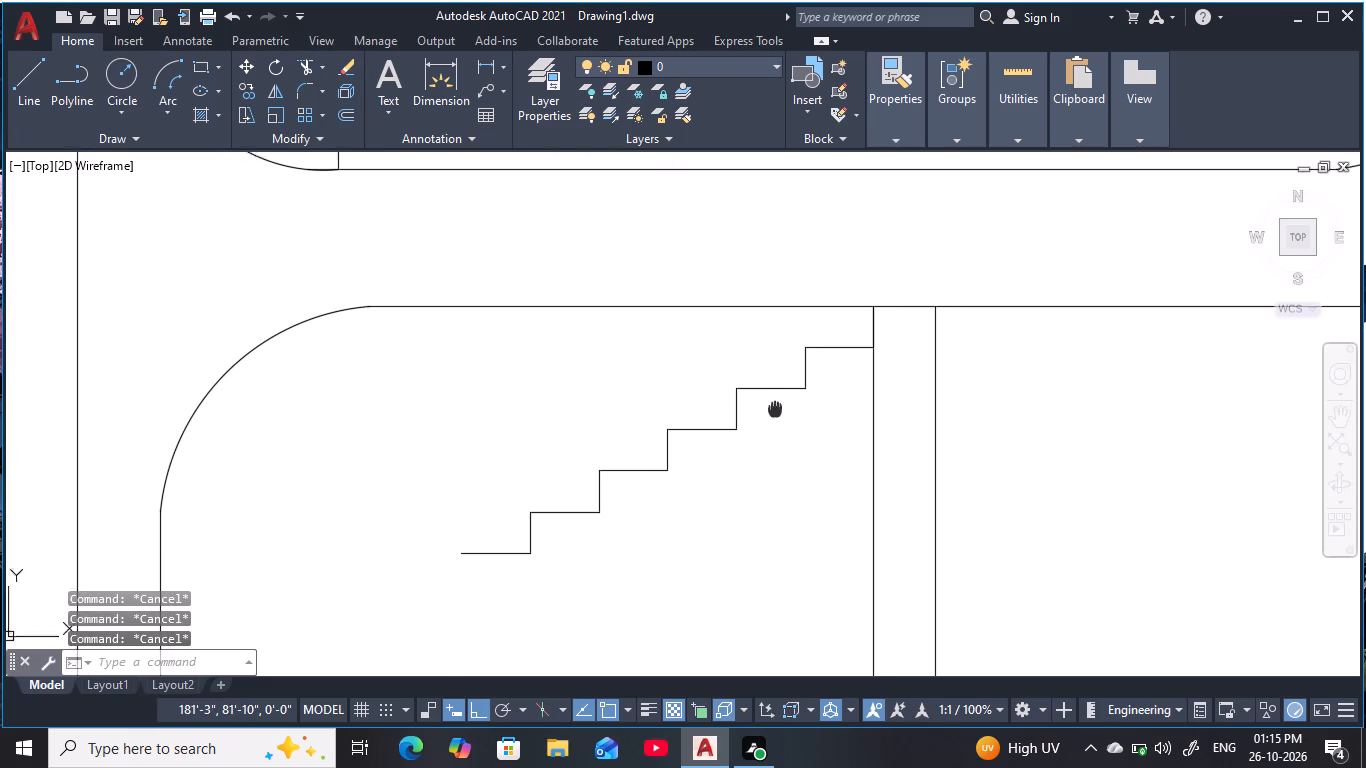
middle_drag(773, 399, 772, 377)
scroll(817, 405, down, 1)
click(831, 338)
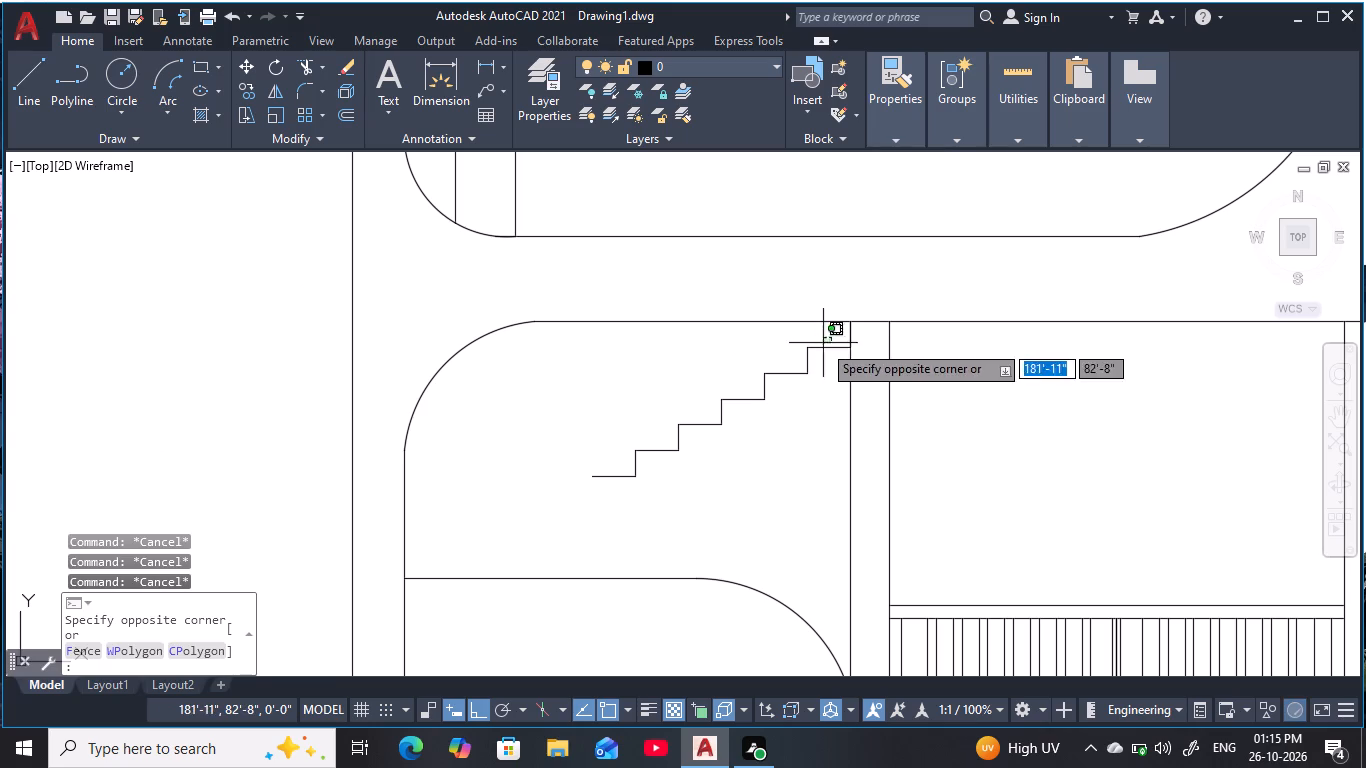
click(546, 507)
key(e)
key(space)
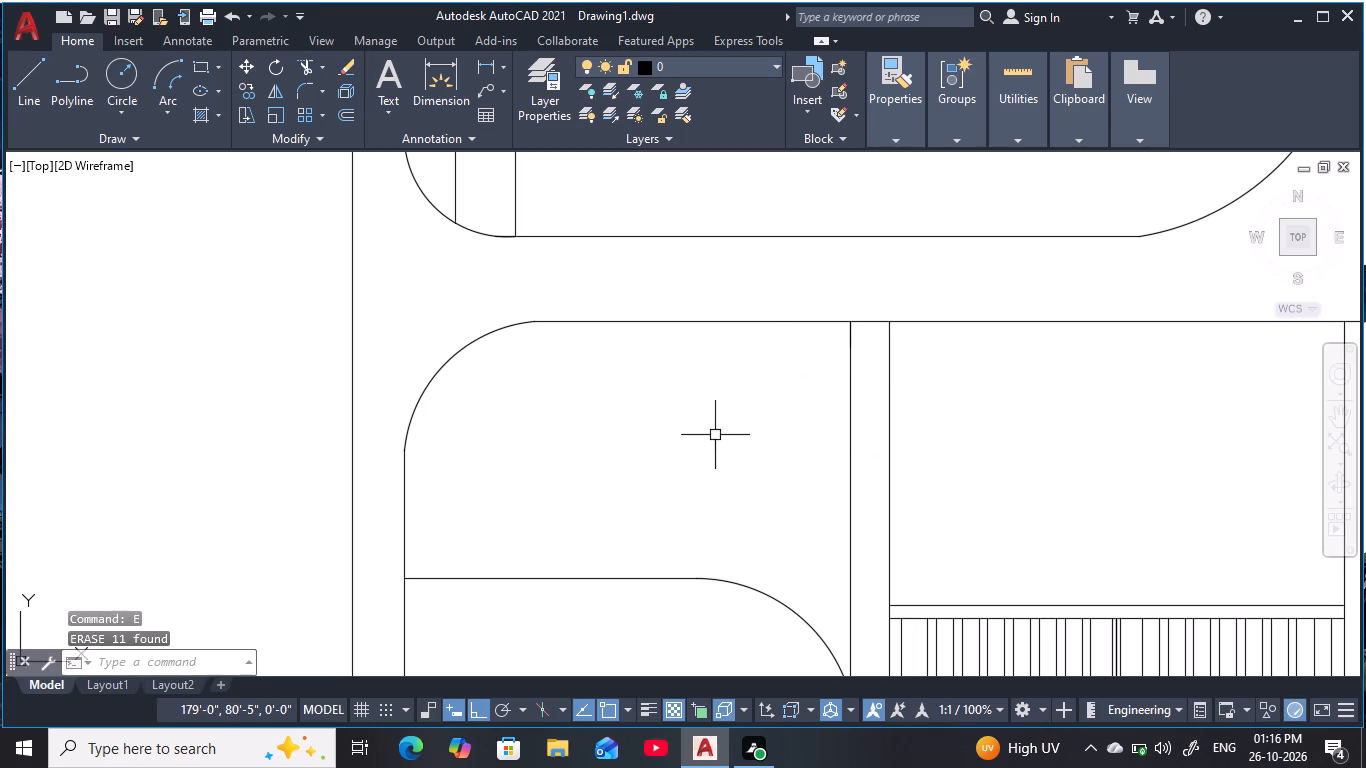
Erase the leftover short riser lying on the vertical divider just below the opening's top edge.
click(812, 296)
click(919, 405)
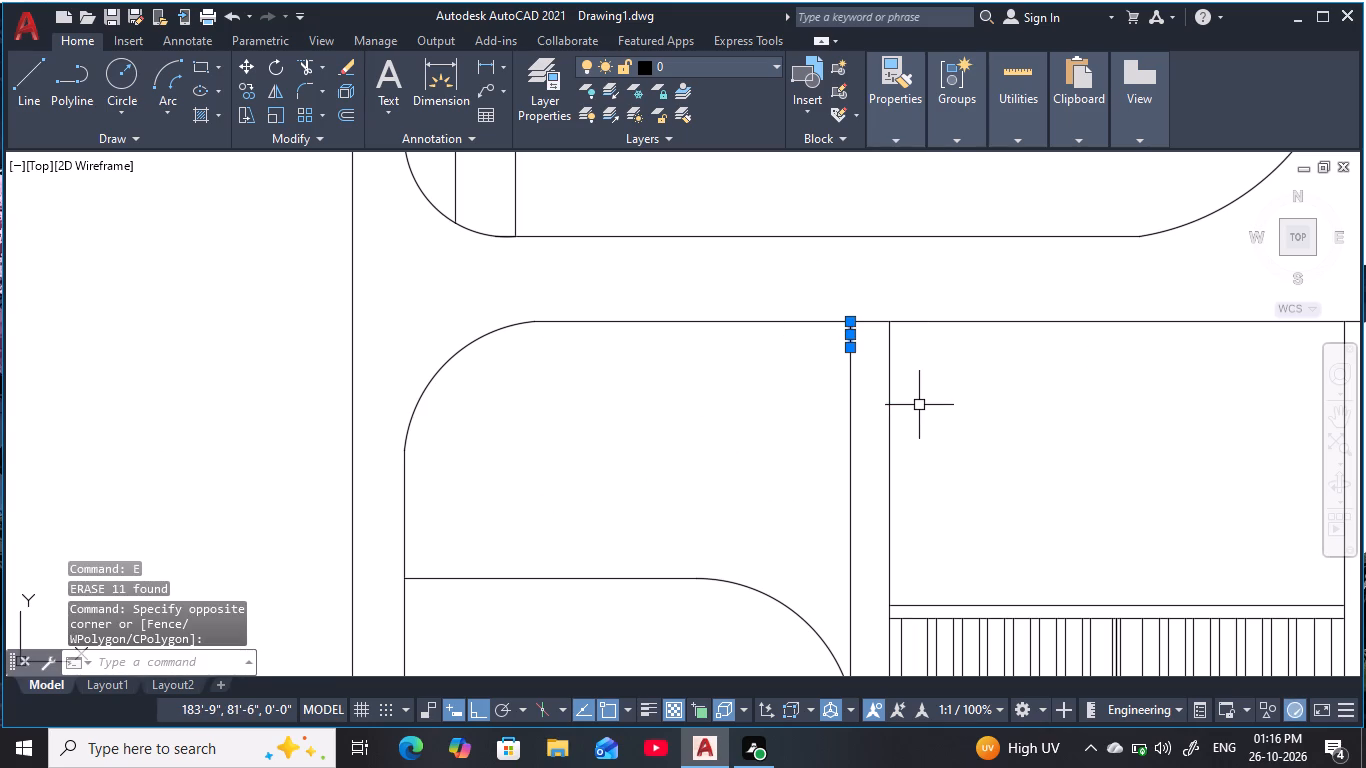
text(e)
key(space)
key(Escape)
scroll(914, 403, down, 2)
middle_drag(914, 403, 788, 421)
scroll(787, 421, down, 1)
middle_drag(797, 423, 811, 479)
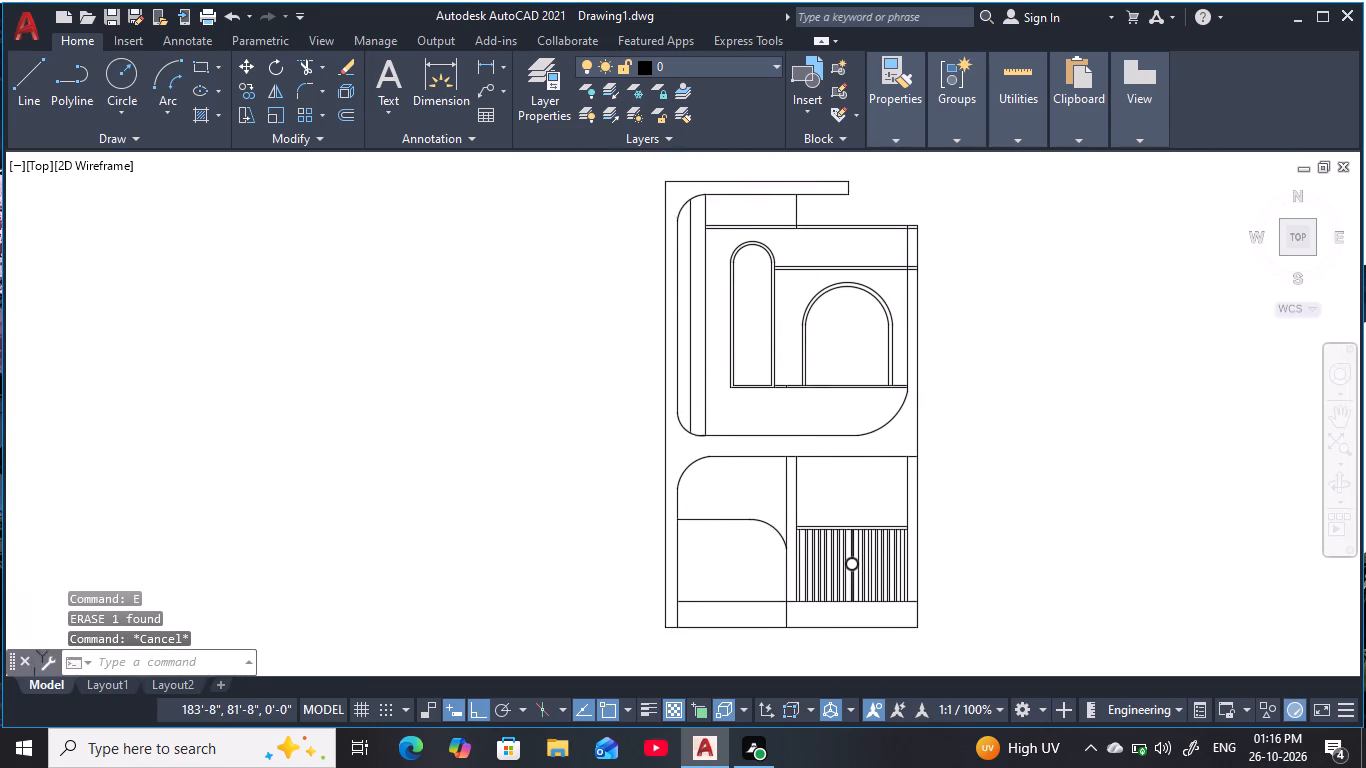
Draw a diagonal guide line from the ledge above the curved ground-floor panel up to the vertical divider's top corner.
scroll(811, 479, down, 1)
middle_drag(811, 479, 781, 484)
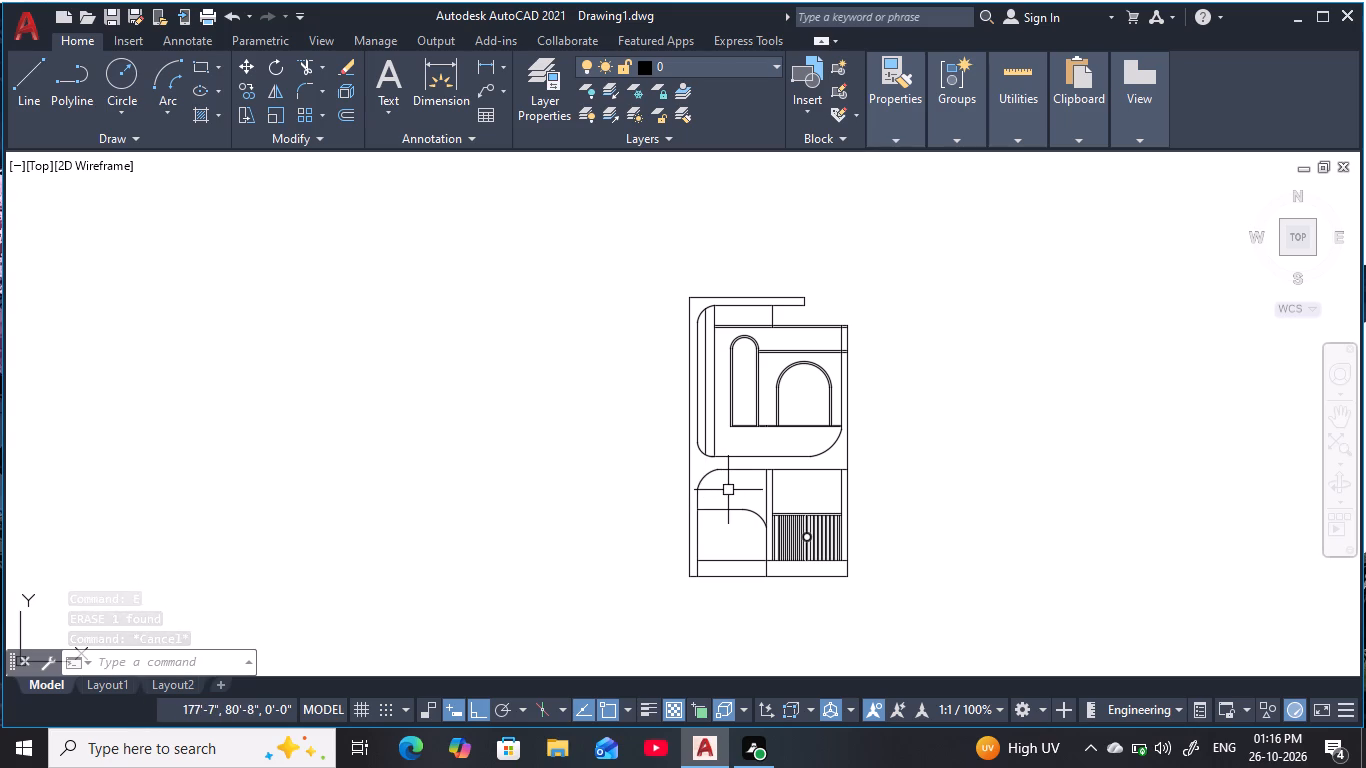
scroll(731, 494, up, 2)
middle_drag(731, 495, 657, 514)
middle_drag(676, 529, 668, 511)
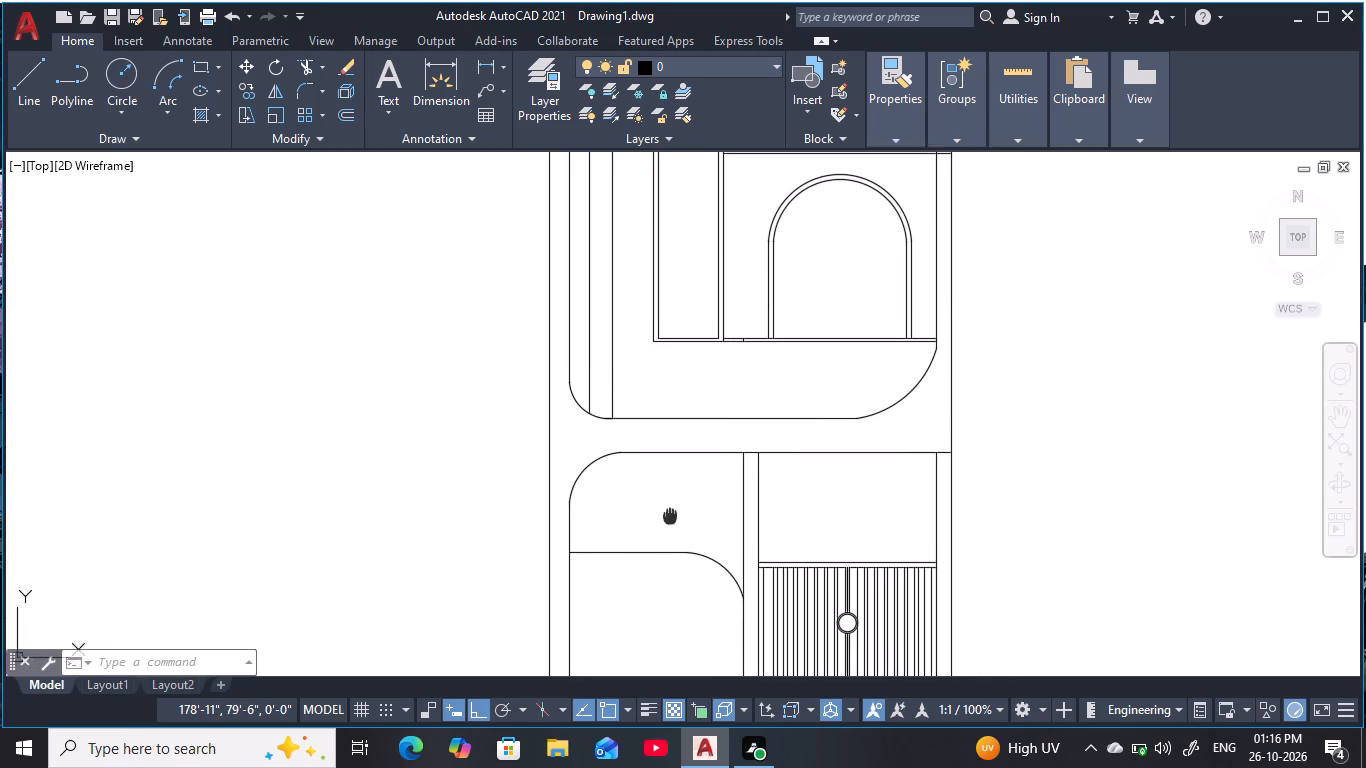
middle_drag(668, 511, 668, 502)
key(Escape)
text(l)
key(space)
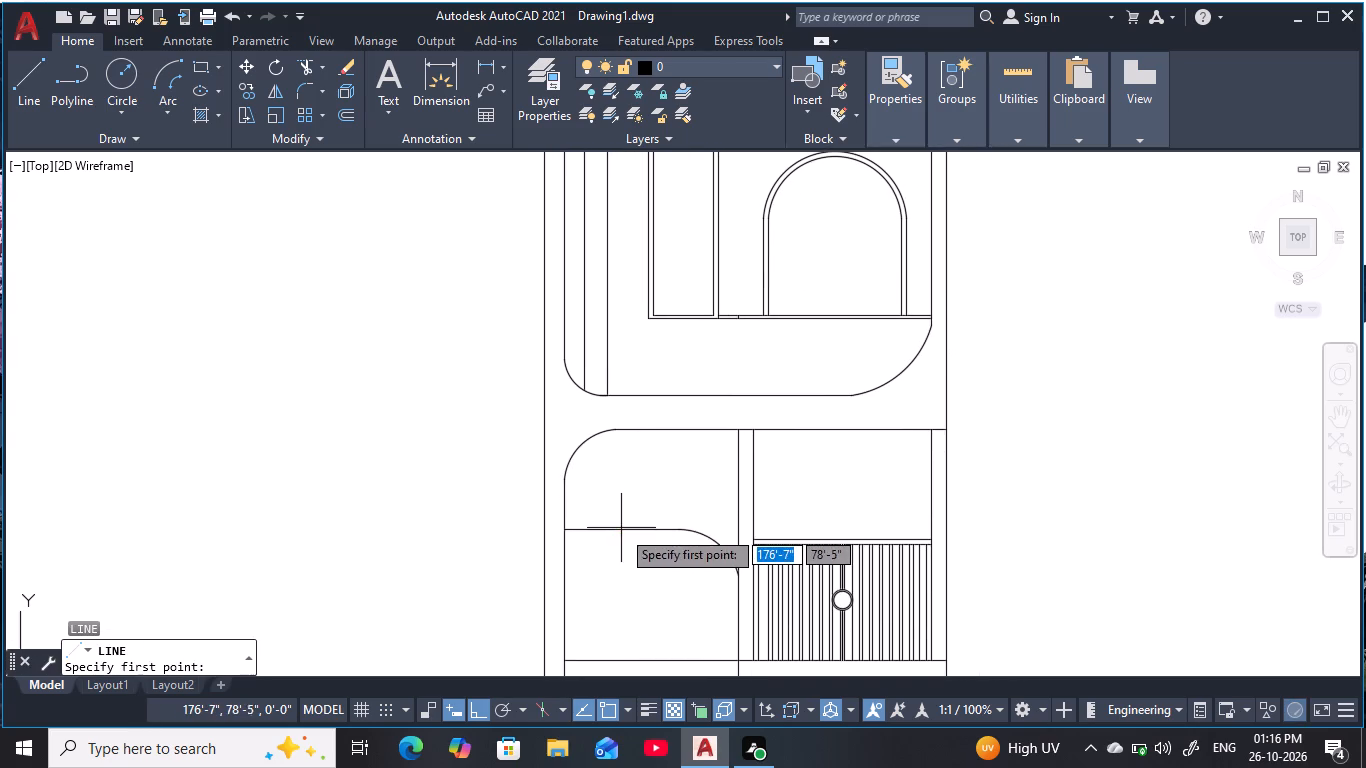
click(621, 529)
click(735, 437)
key(Escape)
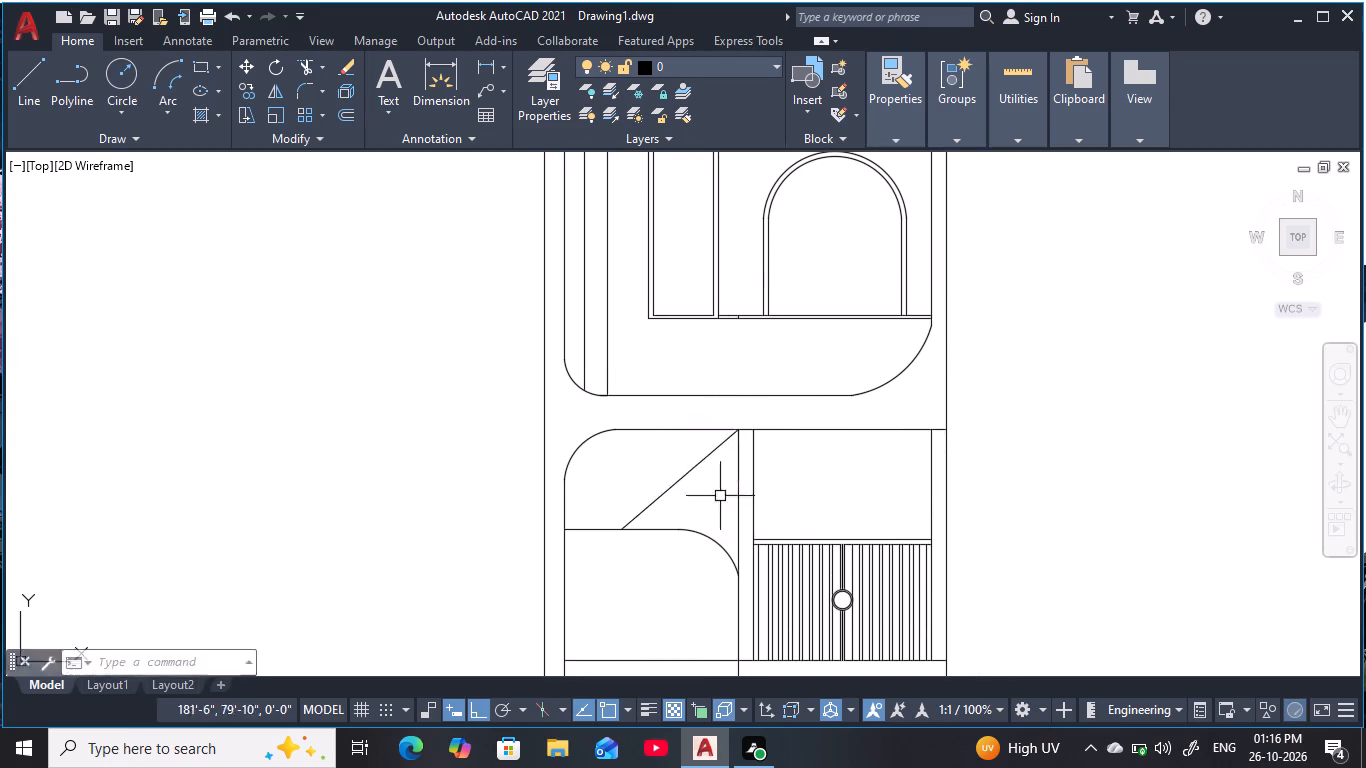
key(Escape)
key(Escape)
key(Escape)
key(Escape)
Start a stair profile at the guide line's lower end with two steps rising rightward, each with a 7" riser and 12" tread.
text(l)
key(space)
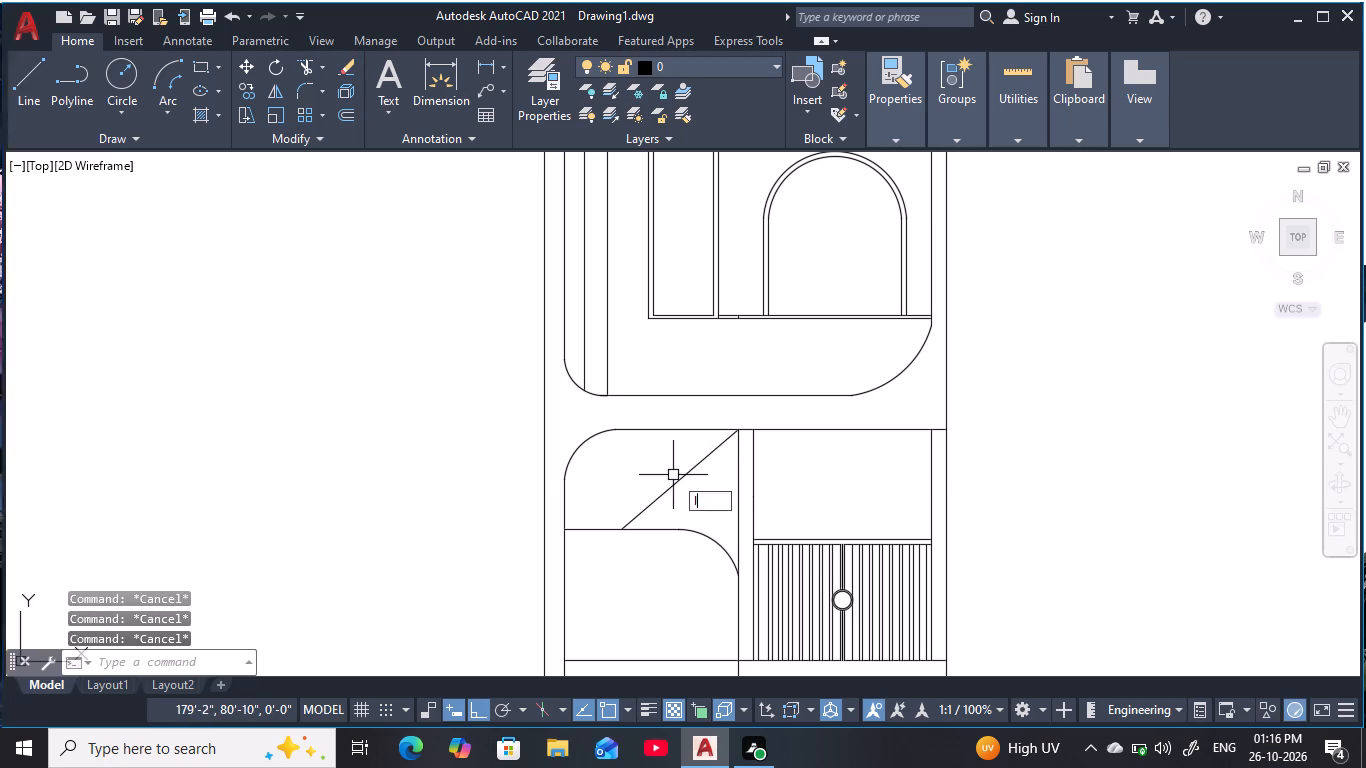
click(616, 525)
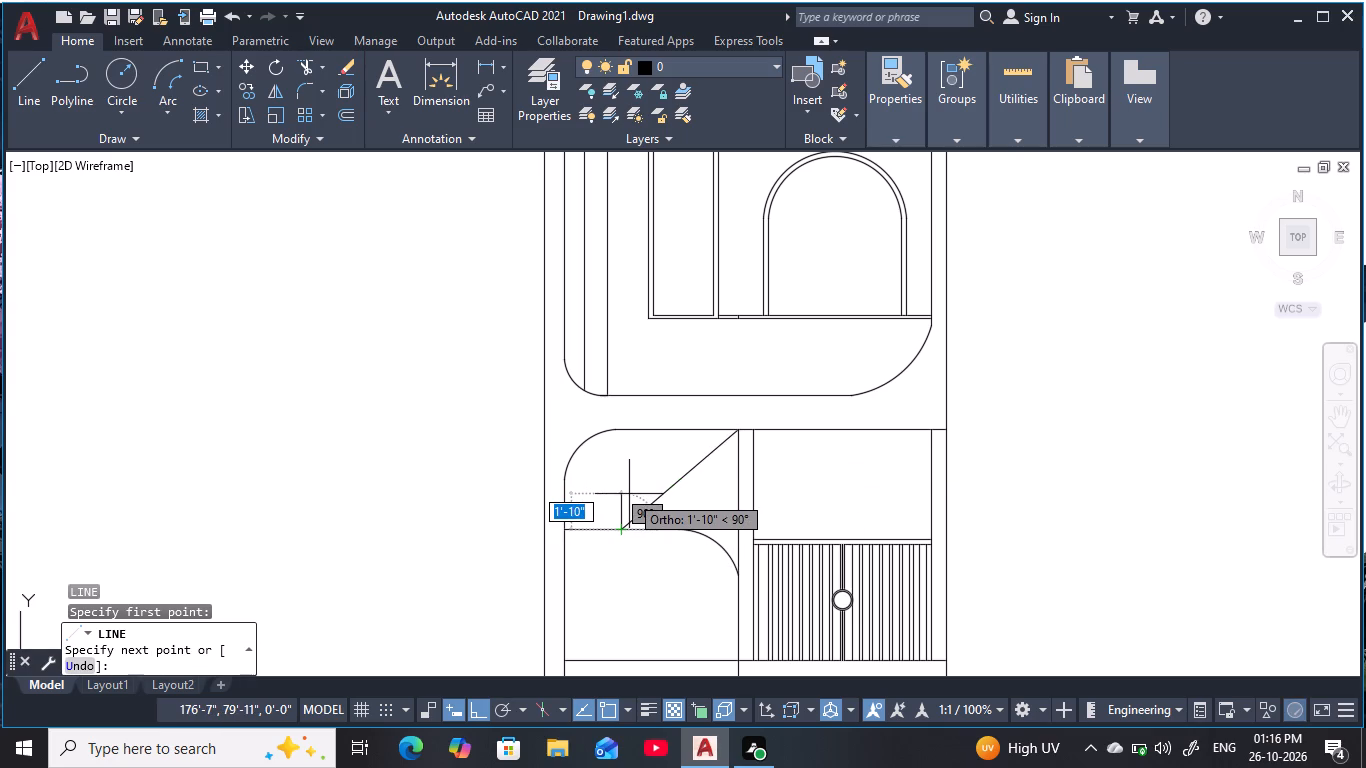
text(7)
key(space)
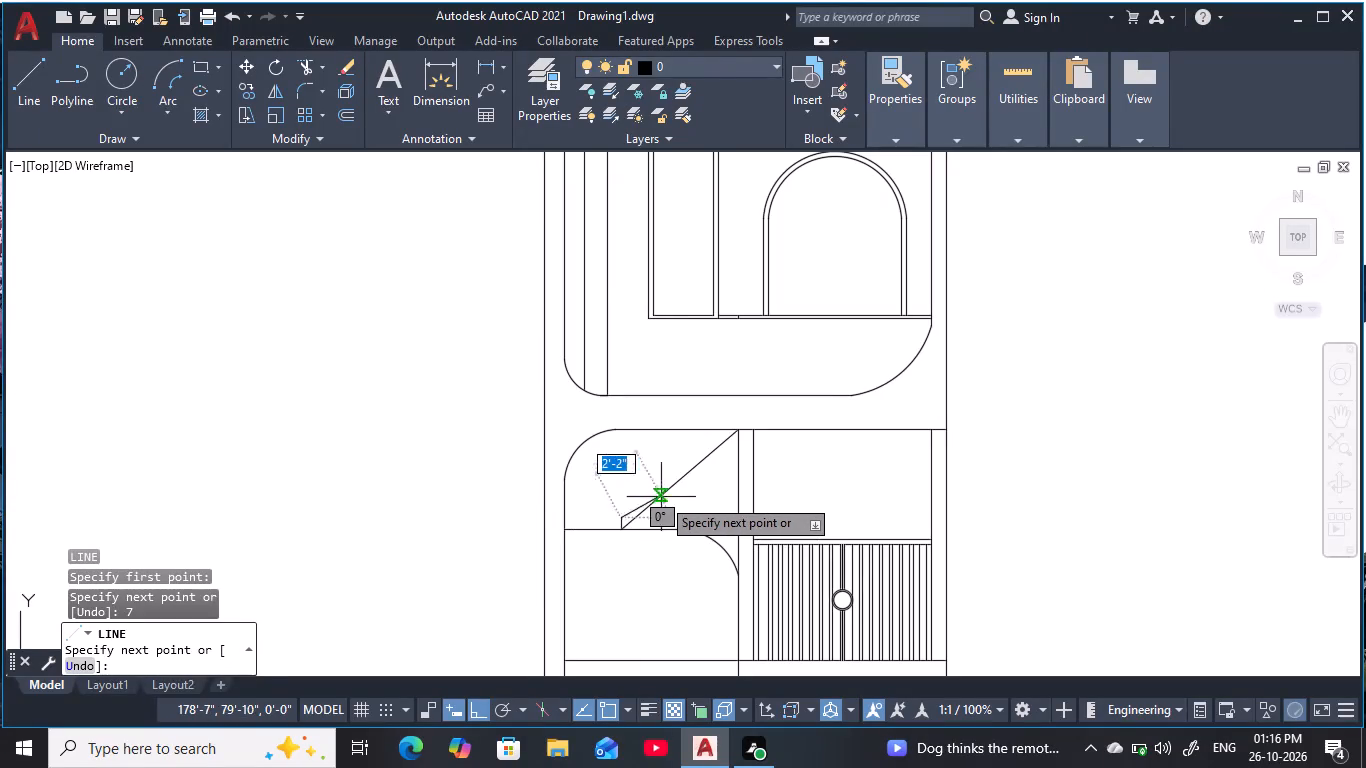
key(1)
key(2)
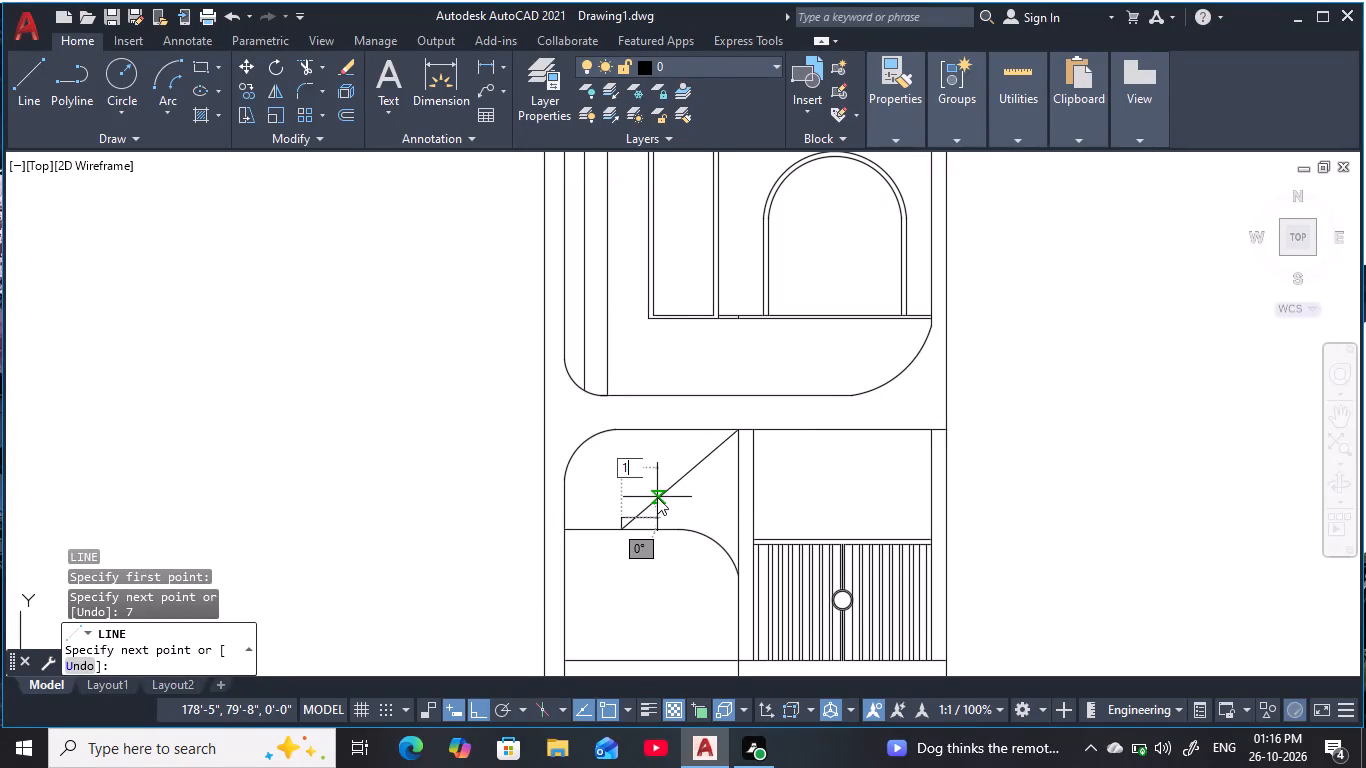
key(space)
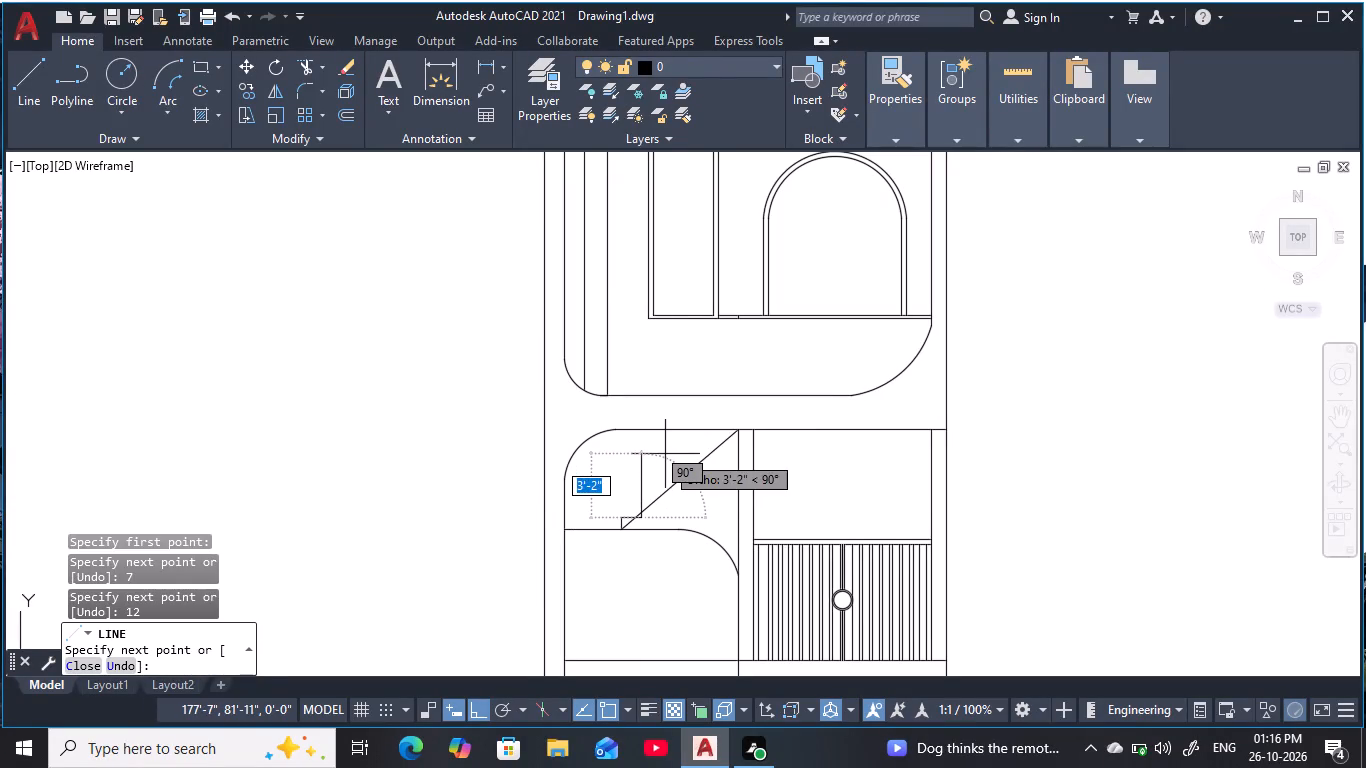
text(7)
key(space)
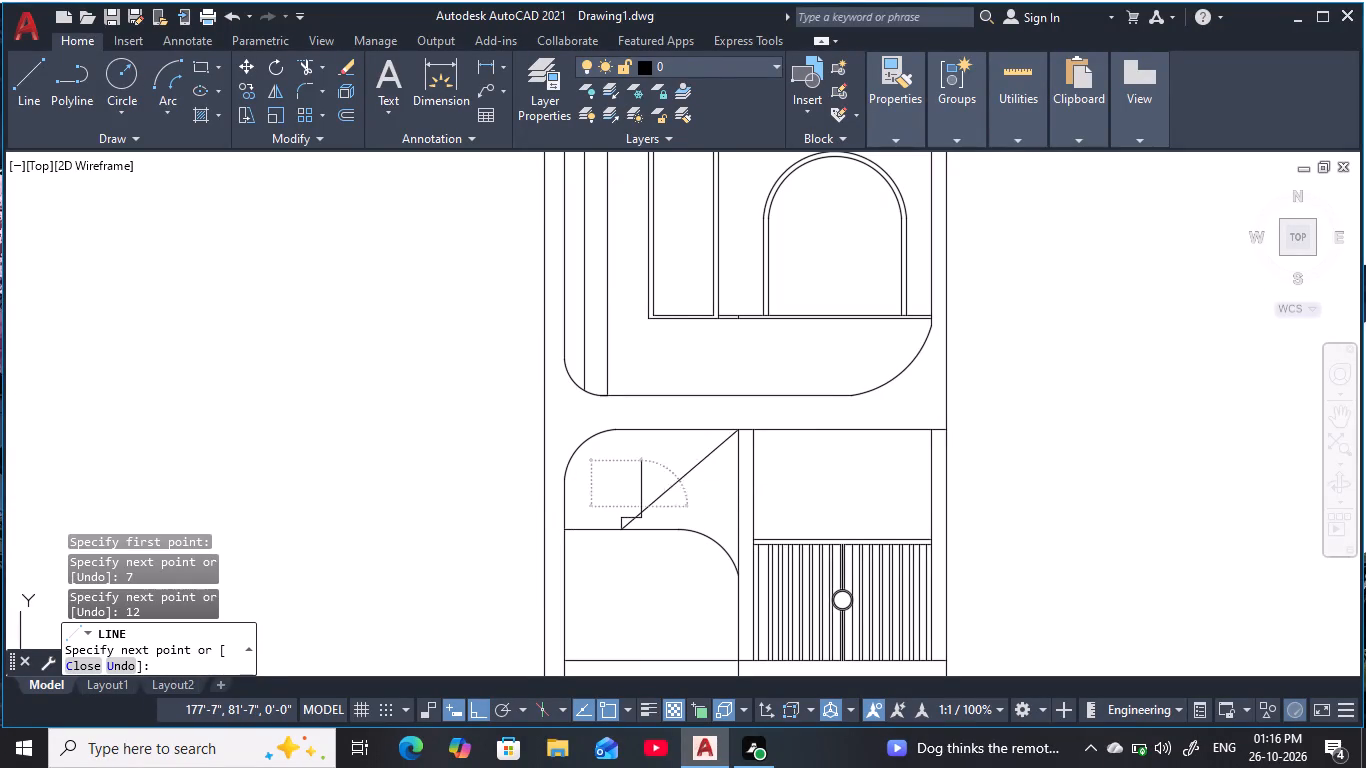
key(1)
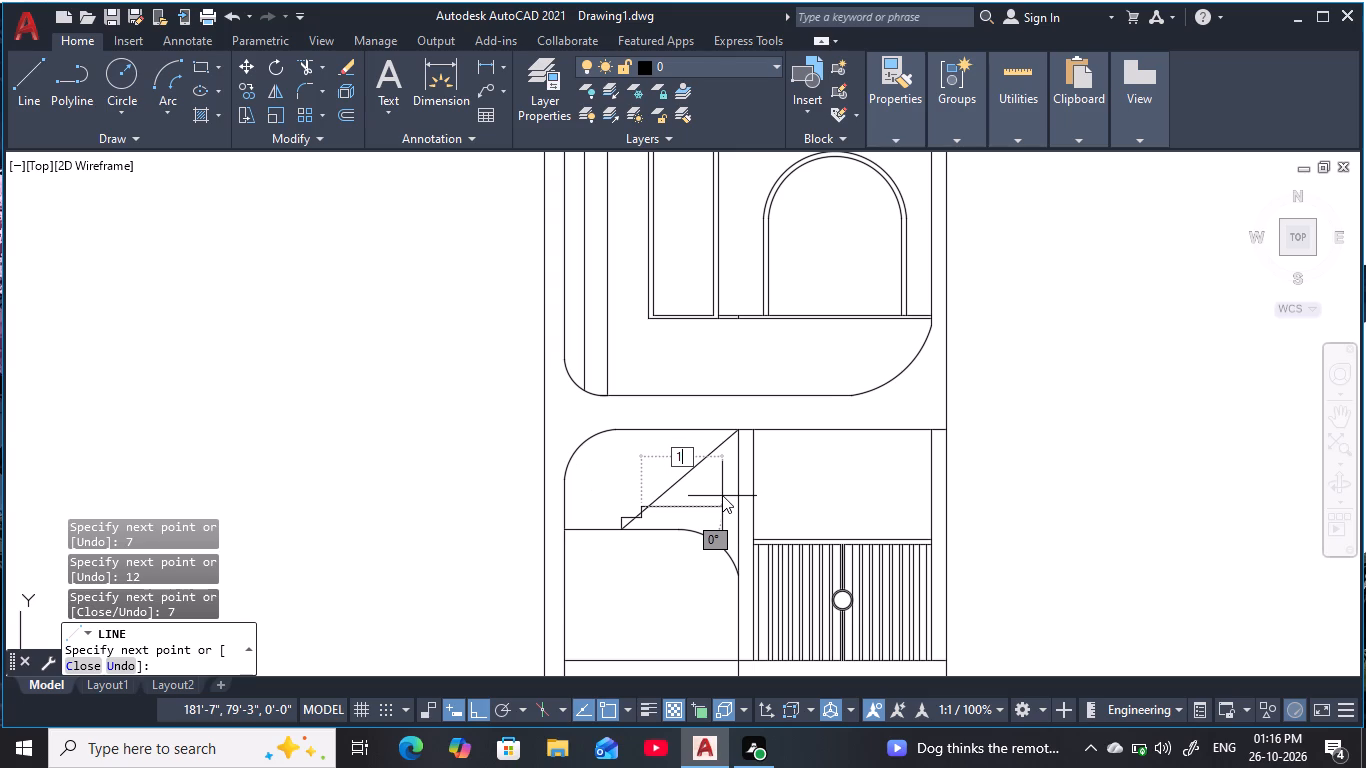
text(2)
key(space)
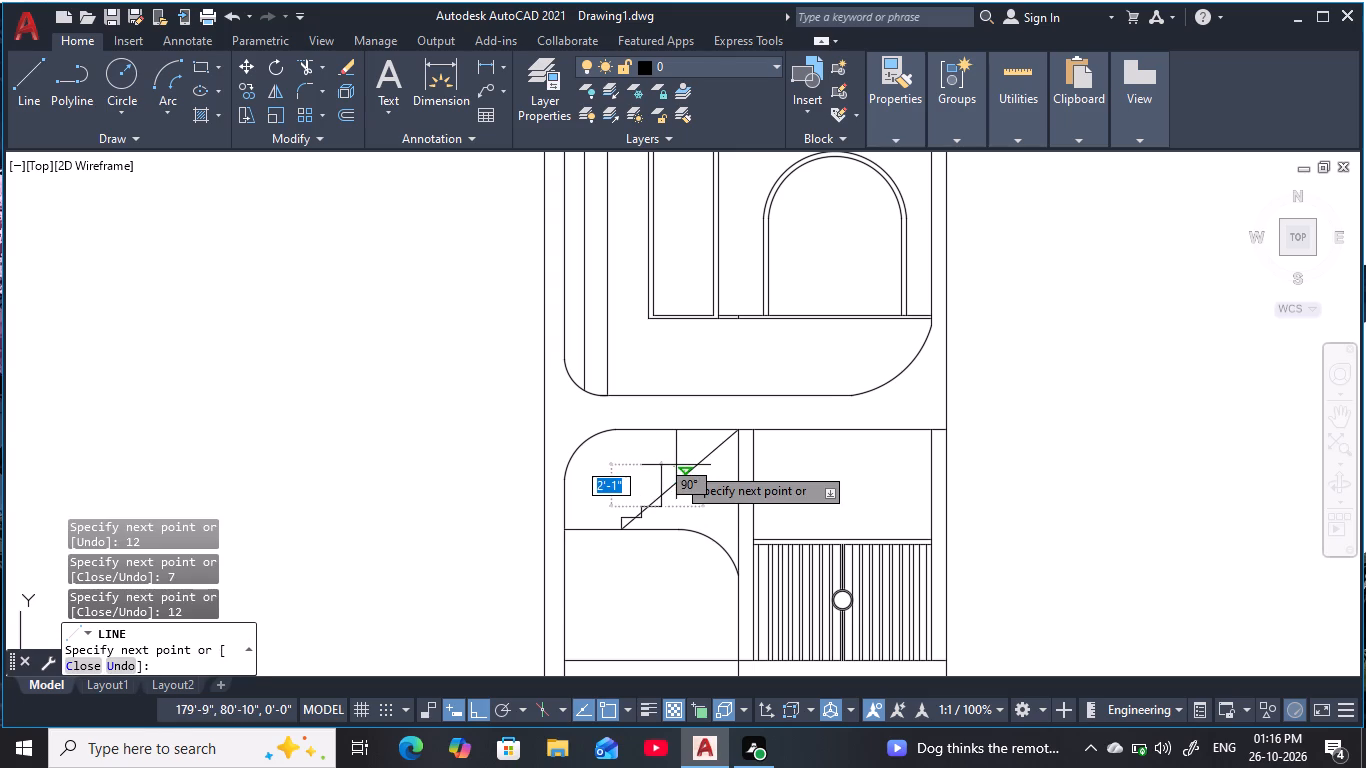
Continue the stair profile up to the right with two more steps of 7" riser and 12" tread.
text(7)
key(space)
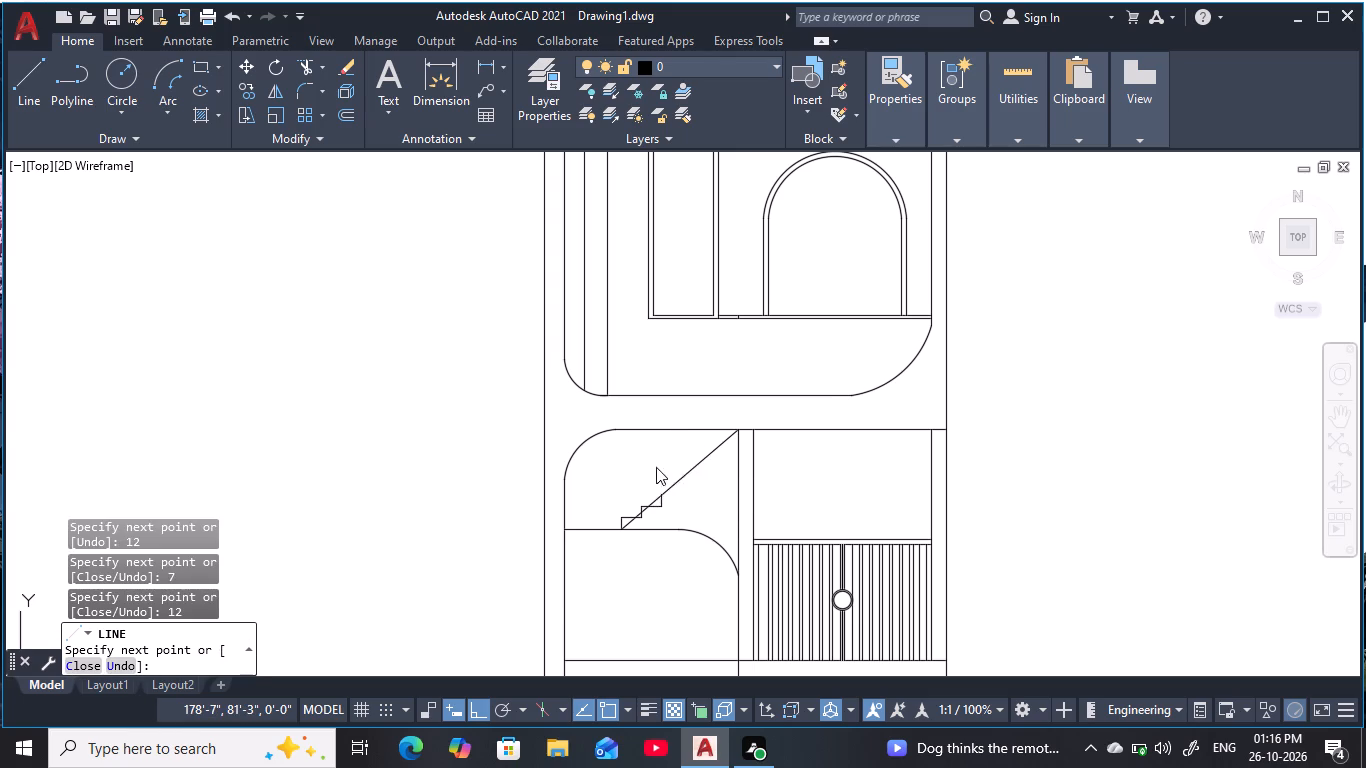
key(1)
key(2)
key(space)
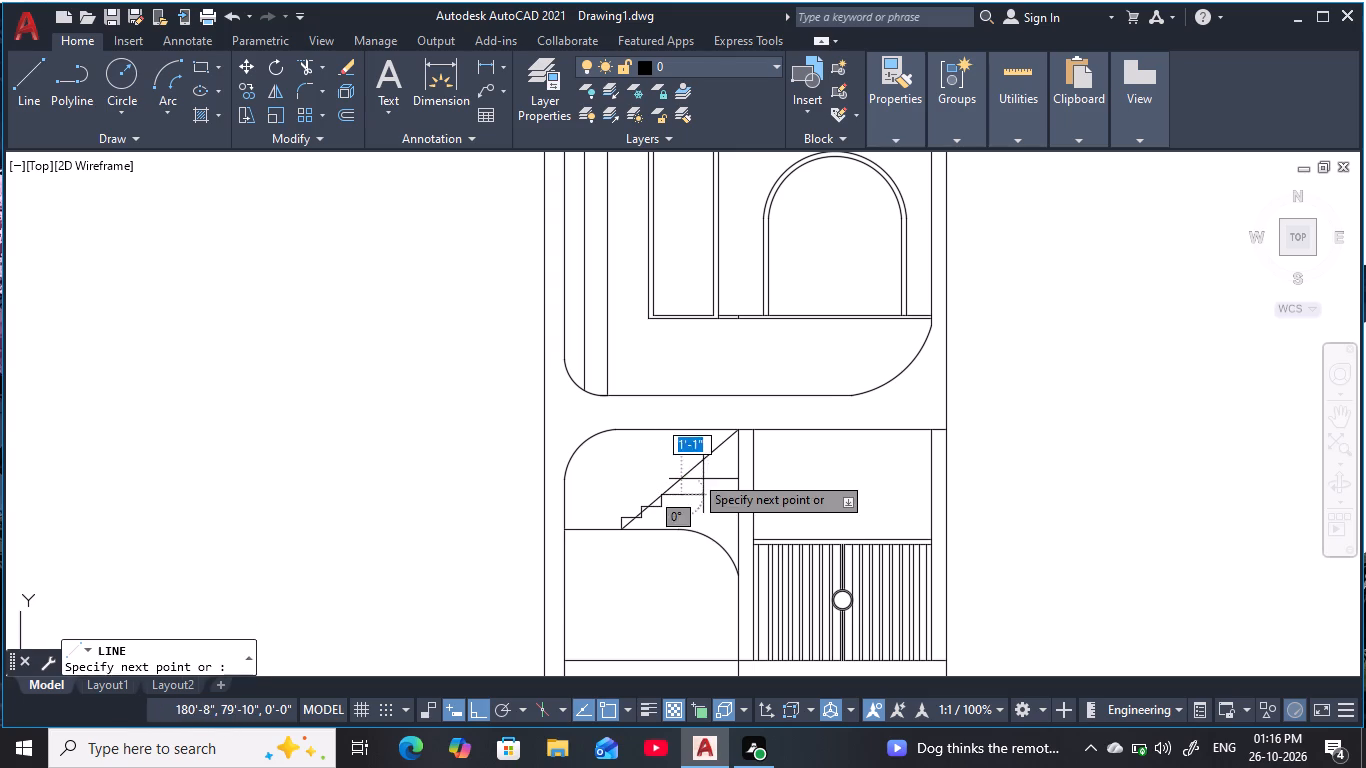
key(7)
key(space)
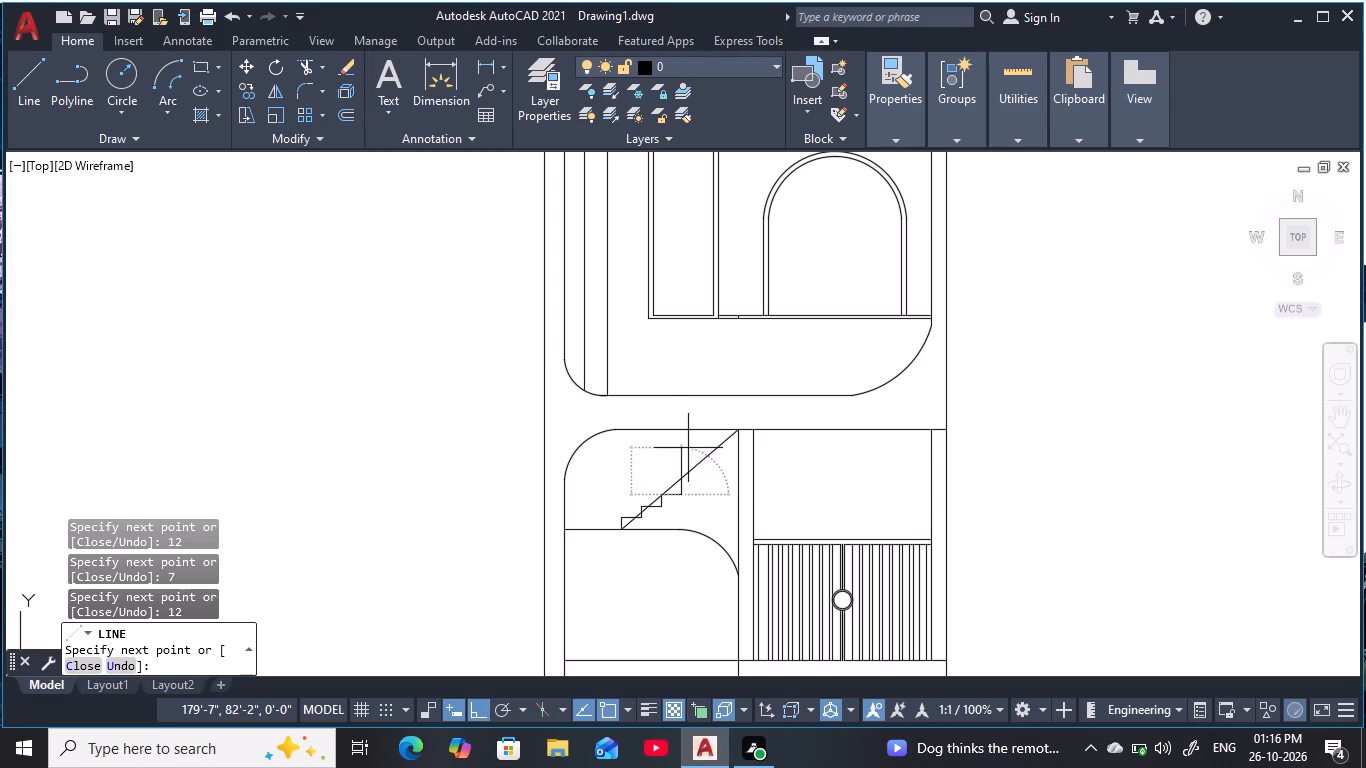
text(12)
key(space)
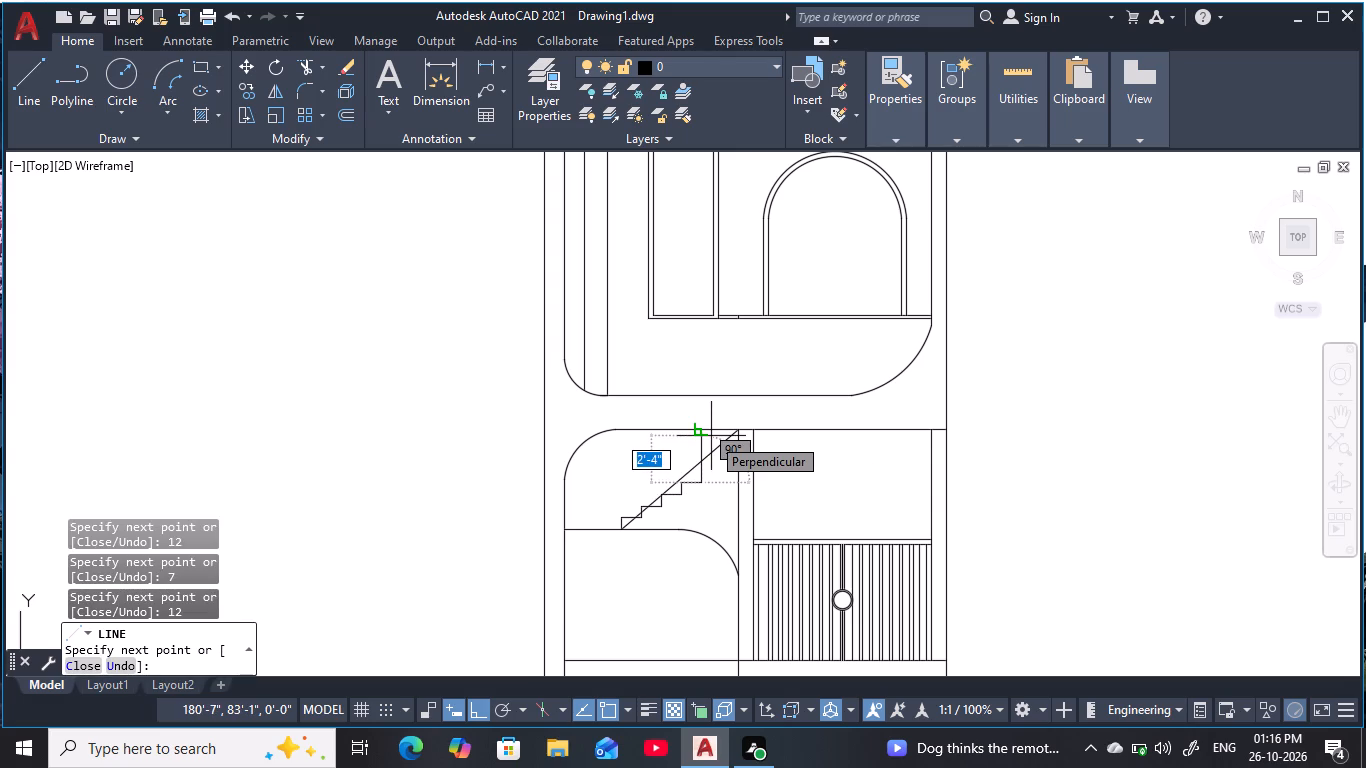
Finish the stair profile at the vertical divider with two further steps of 7" riser and 12" tread.
text(7)
key(space)
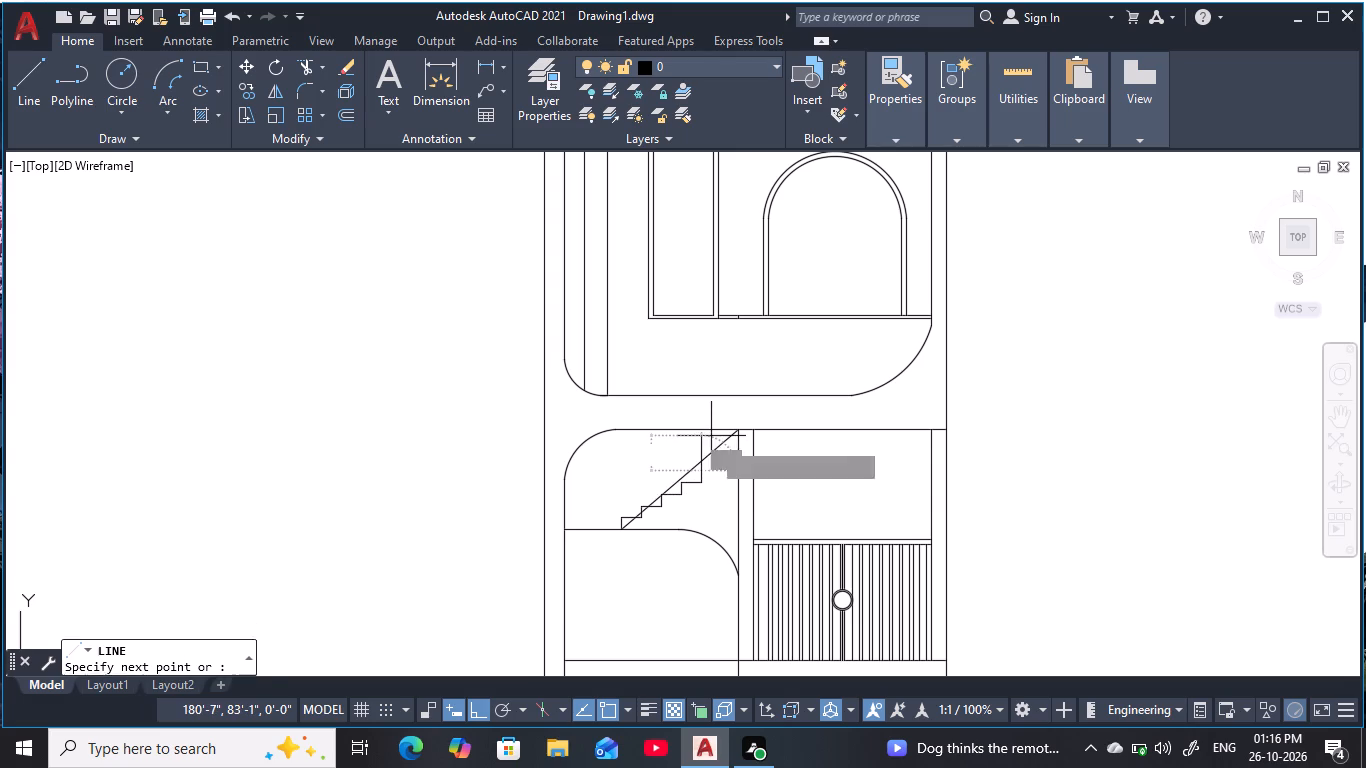
text(12)
key(space)
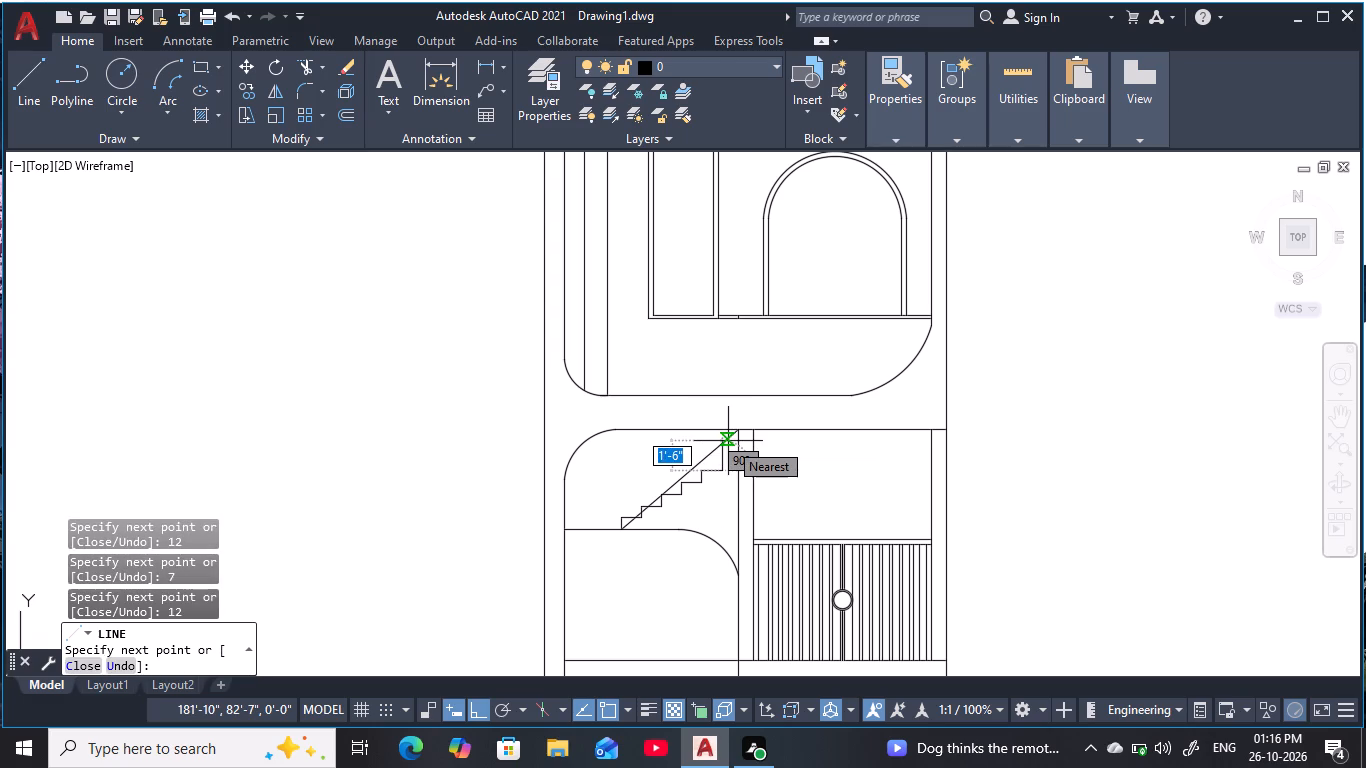
text(7)
key(space)
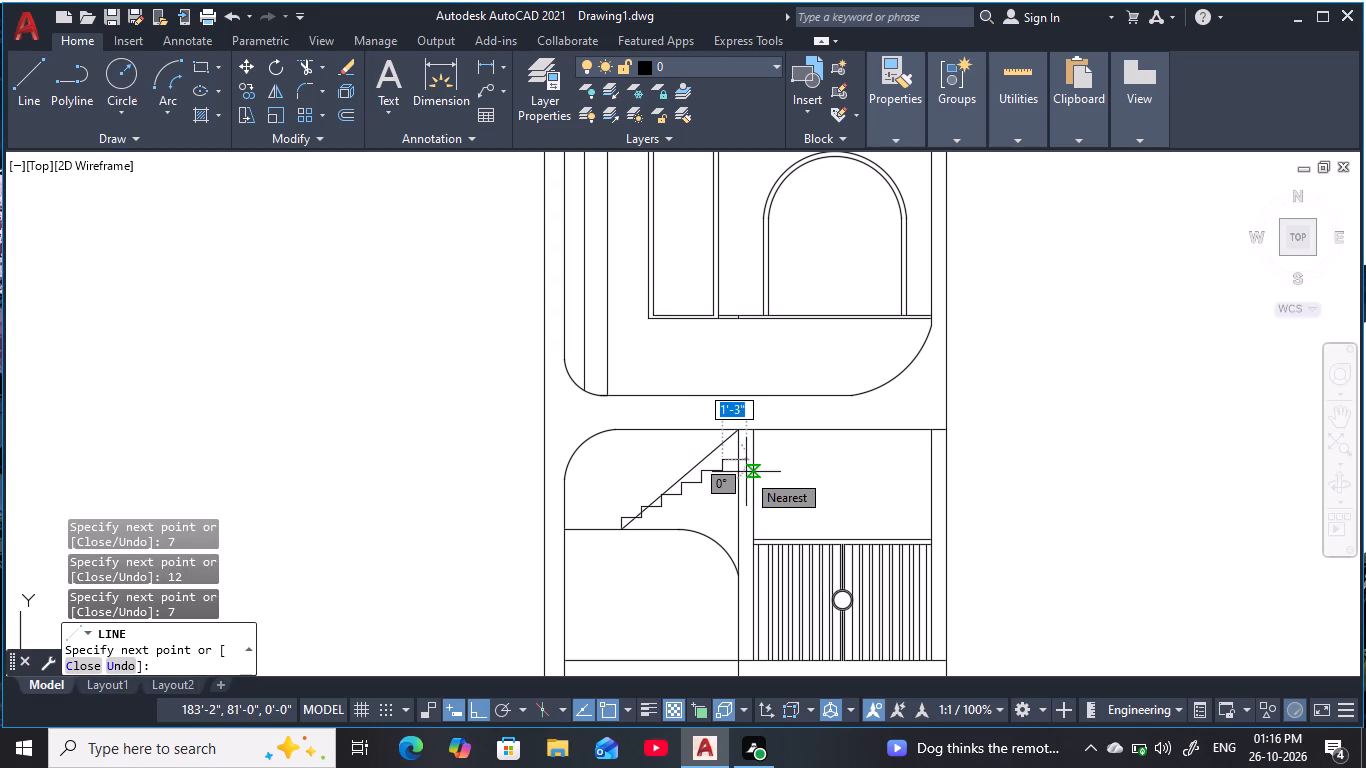
text(12)
key(space)
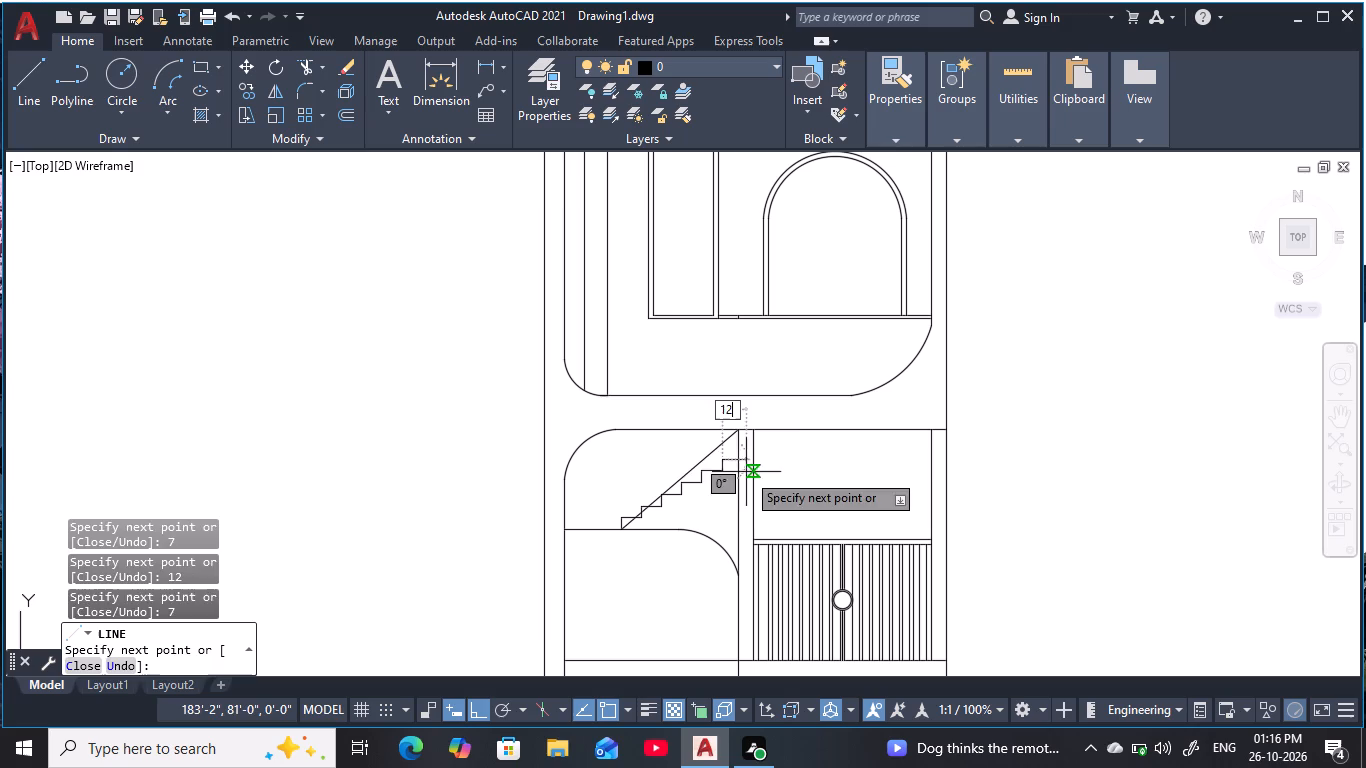
key(Escape)
key(Escape)
key(Escape)
key(Escape)
Erase the diagonal guide line running through the stair profile.
scroll(742, 473, up, 3)
middle_drag(743, 473, 917, 352)
key(Escape)
scroll(926, 348, down, 1)
key(Escape)
key(Escape)
click(830, 319)
key(e)
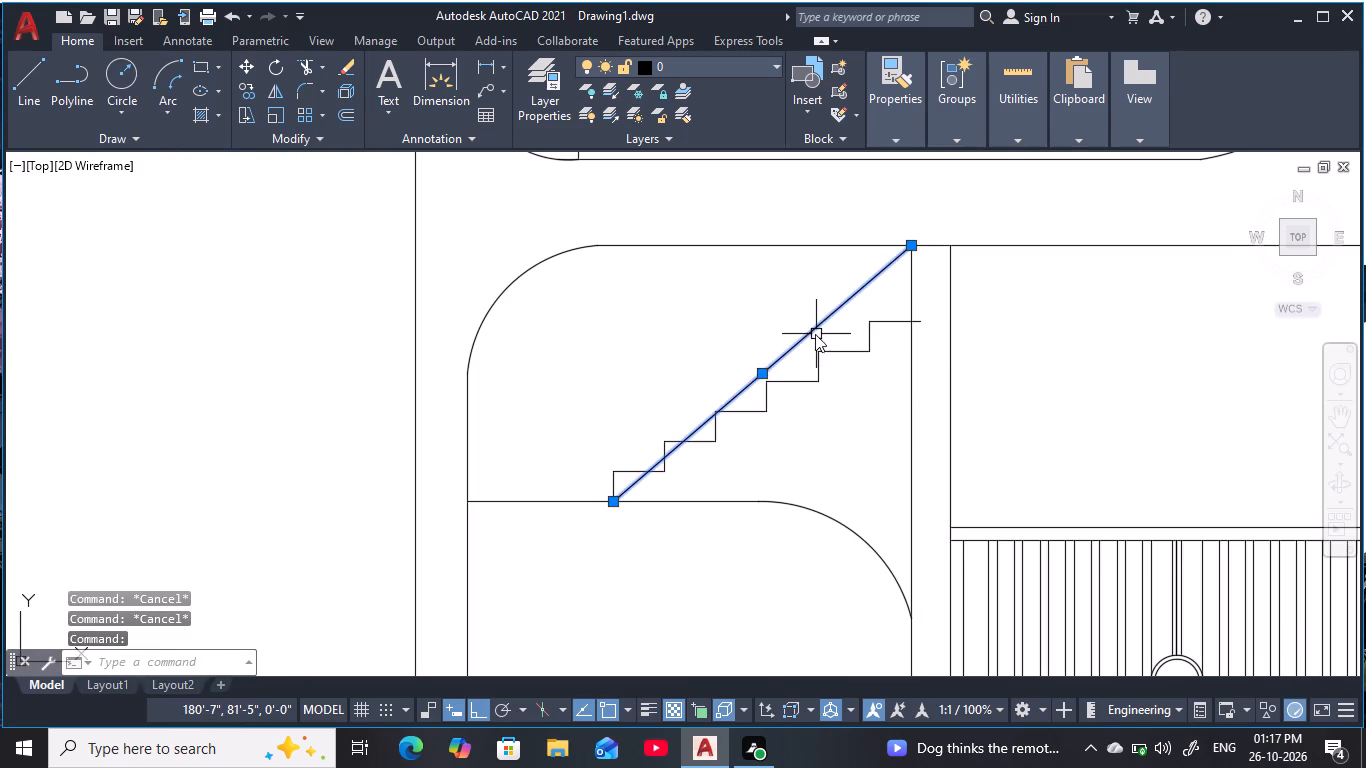
key(space)
Trim the end of the top tread that extends past the vertical divider.
scroll(843, 435, down, 2)
middle_drag(845, 438, 751, 431)
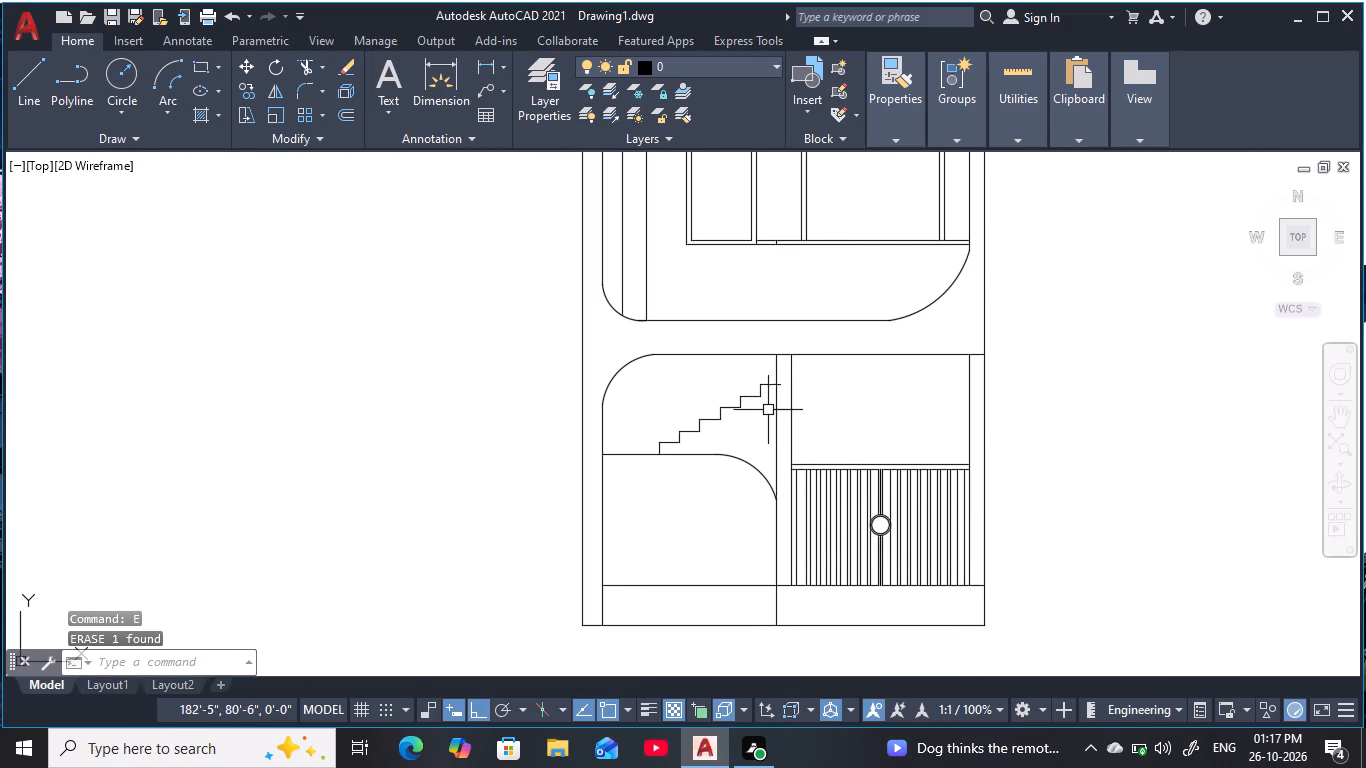
scroll(768, 394, up, 1)
middle_click(768, 394)
key(Escape)
key(Escape)
scroll(792, 381, up, 1)
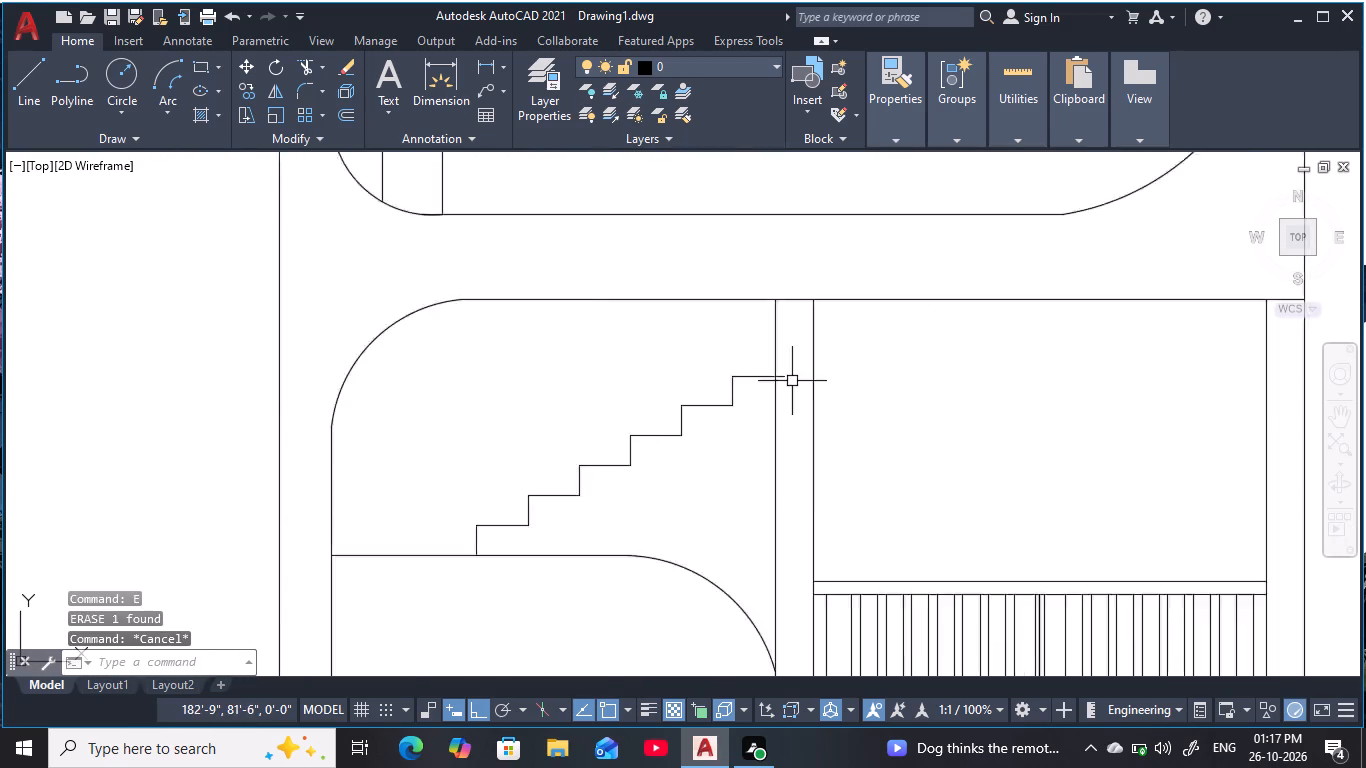
scroll(792, 381, up, 1)
key(Escape)
text(tr)
key(space)
click(778, 369)
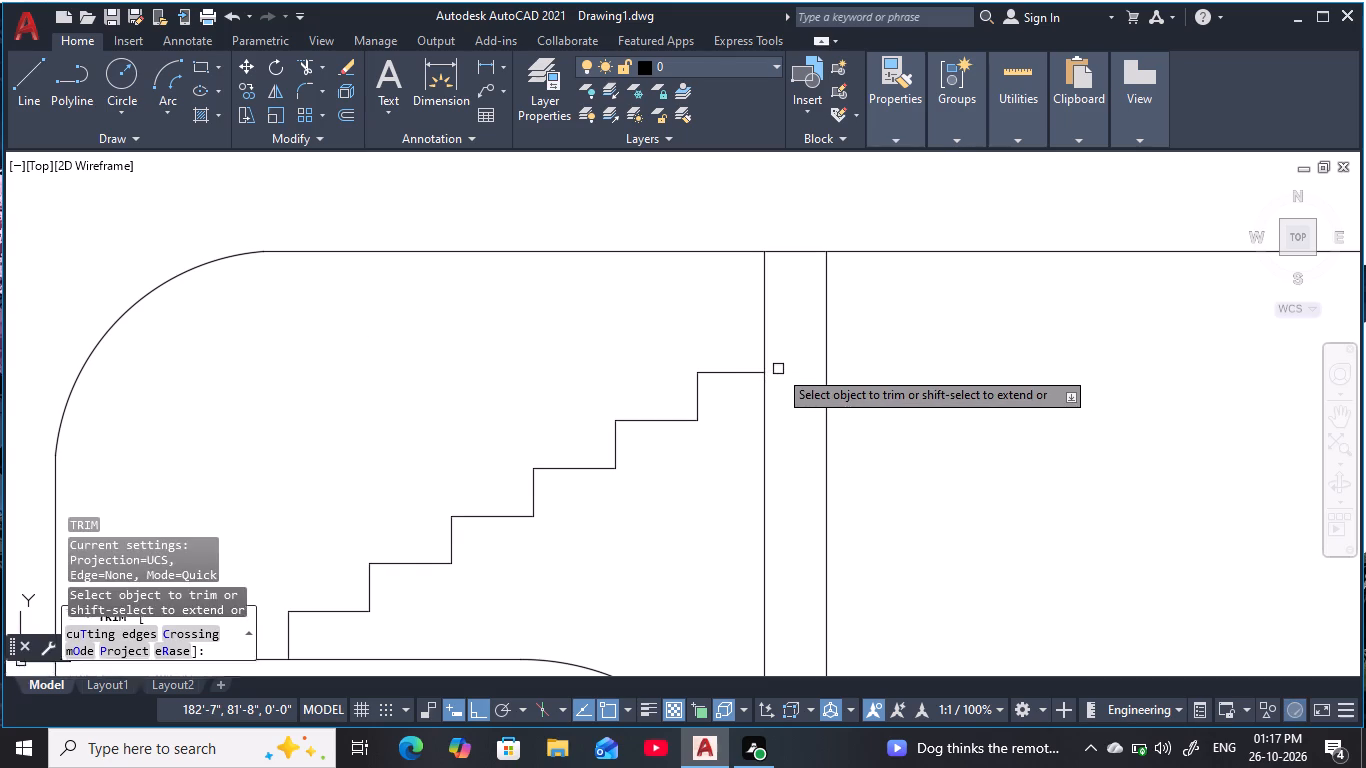
scroll(876, 365, down, 3)
middle_drag(877, 366, 835, 358)
key(Escape)
key(Escape)
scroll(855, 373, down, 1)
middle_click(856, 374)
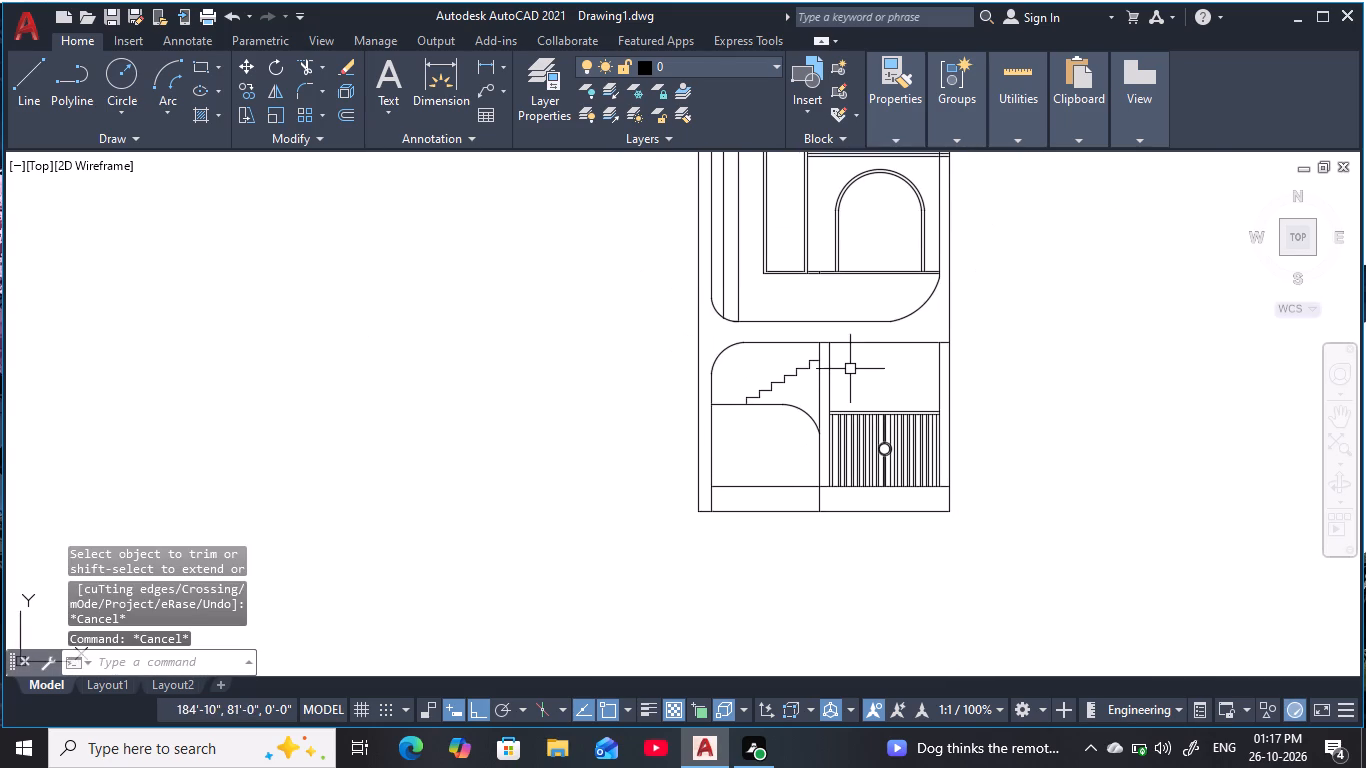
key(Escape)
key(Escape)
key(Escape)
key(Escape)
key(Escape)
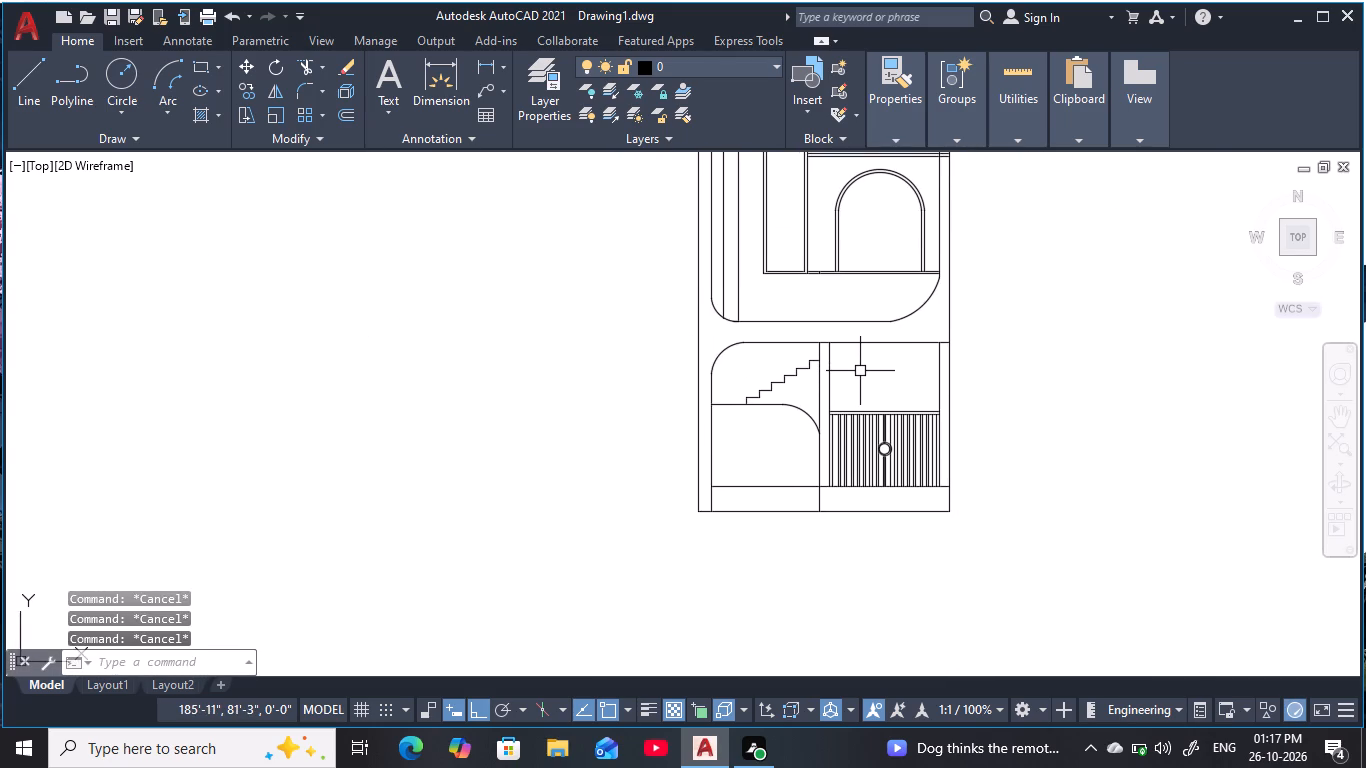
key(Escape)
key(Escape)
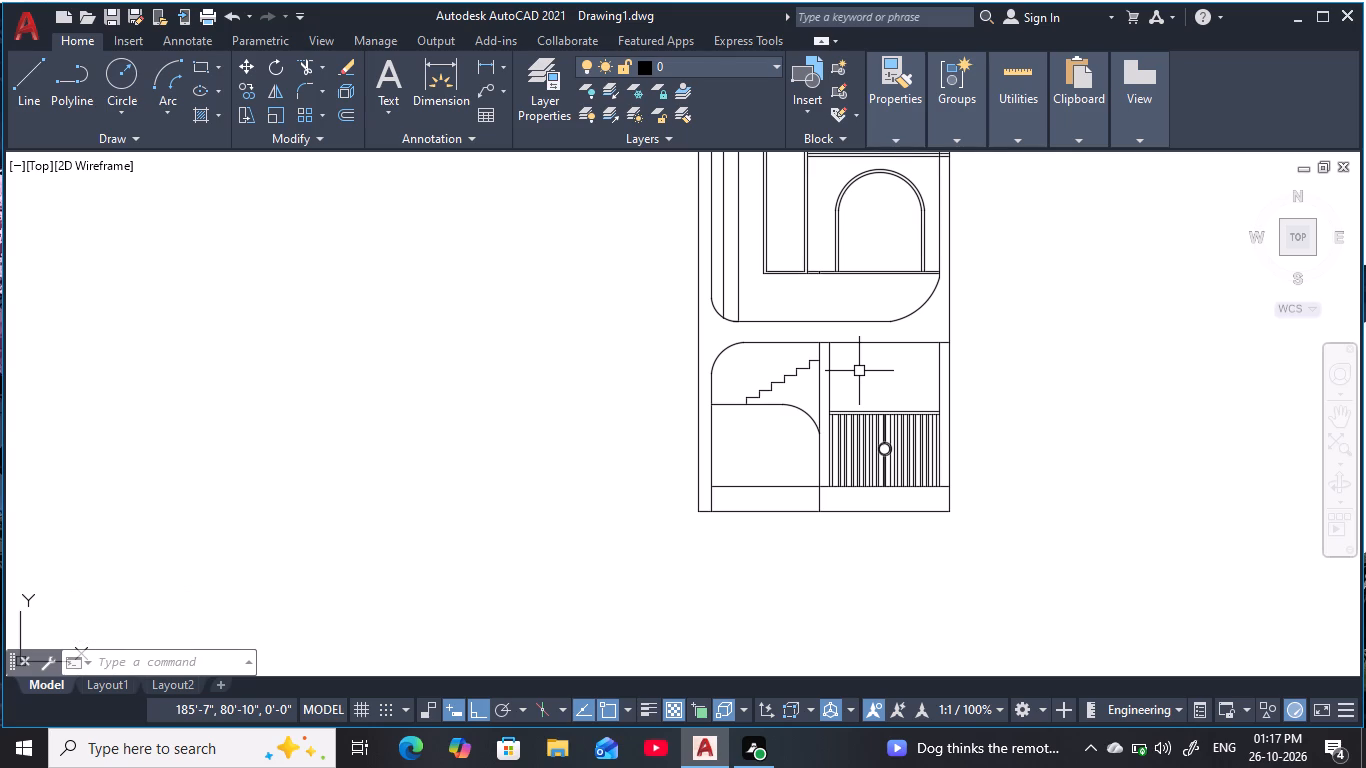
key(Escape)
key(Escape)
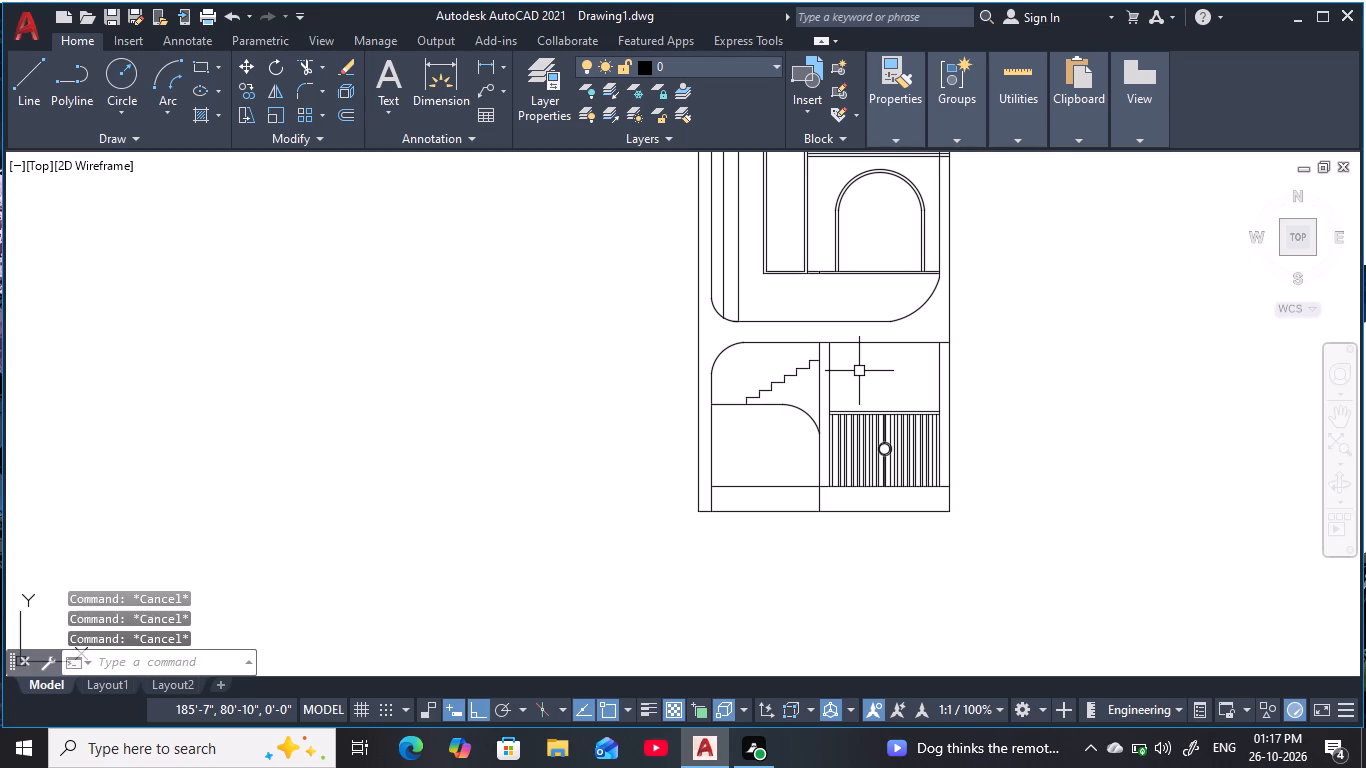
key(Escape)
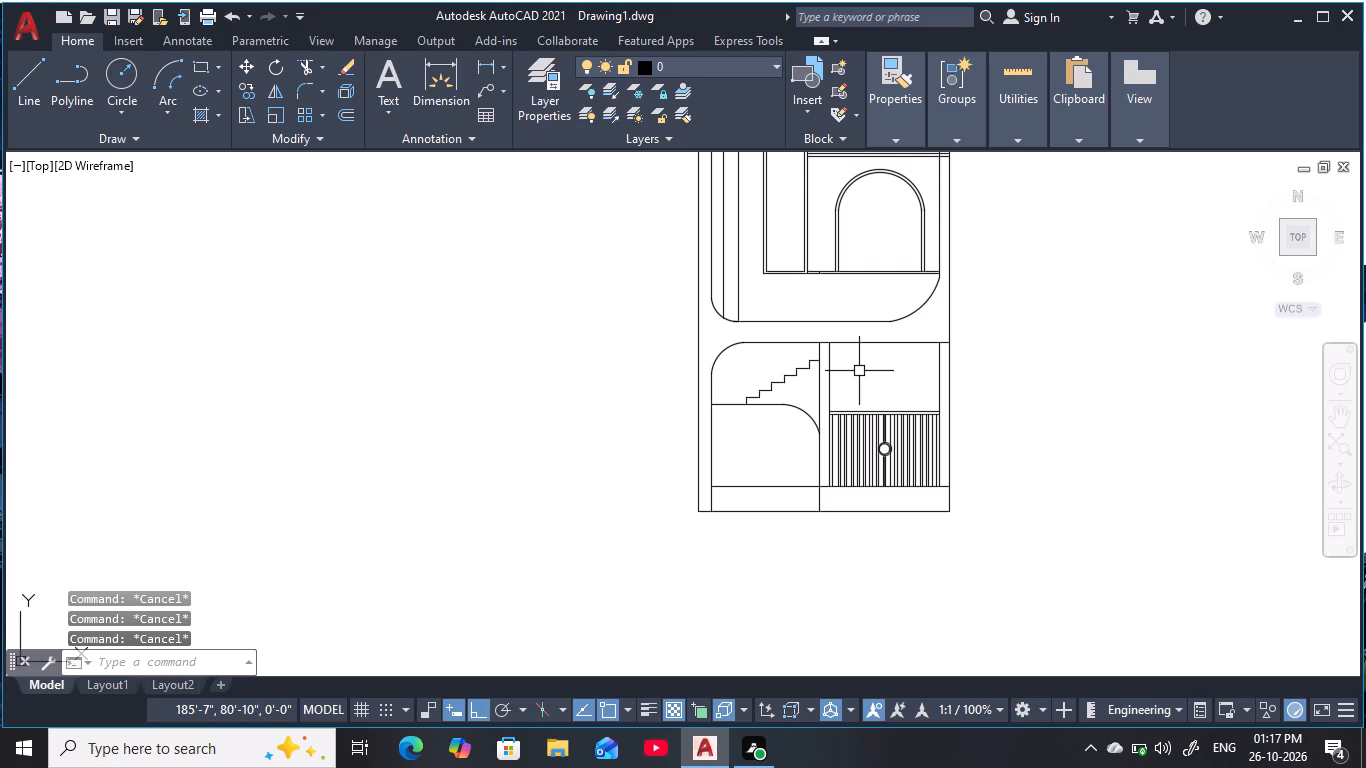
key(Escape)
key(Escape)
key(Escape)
Examine the whole elevation, checking the stair area, the ground-floor panel and gate, and the upper-floor openings.
scroll(869, 374, down, 1)
middle_drag(881, 393, 892, 486)
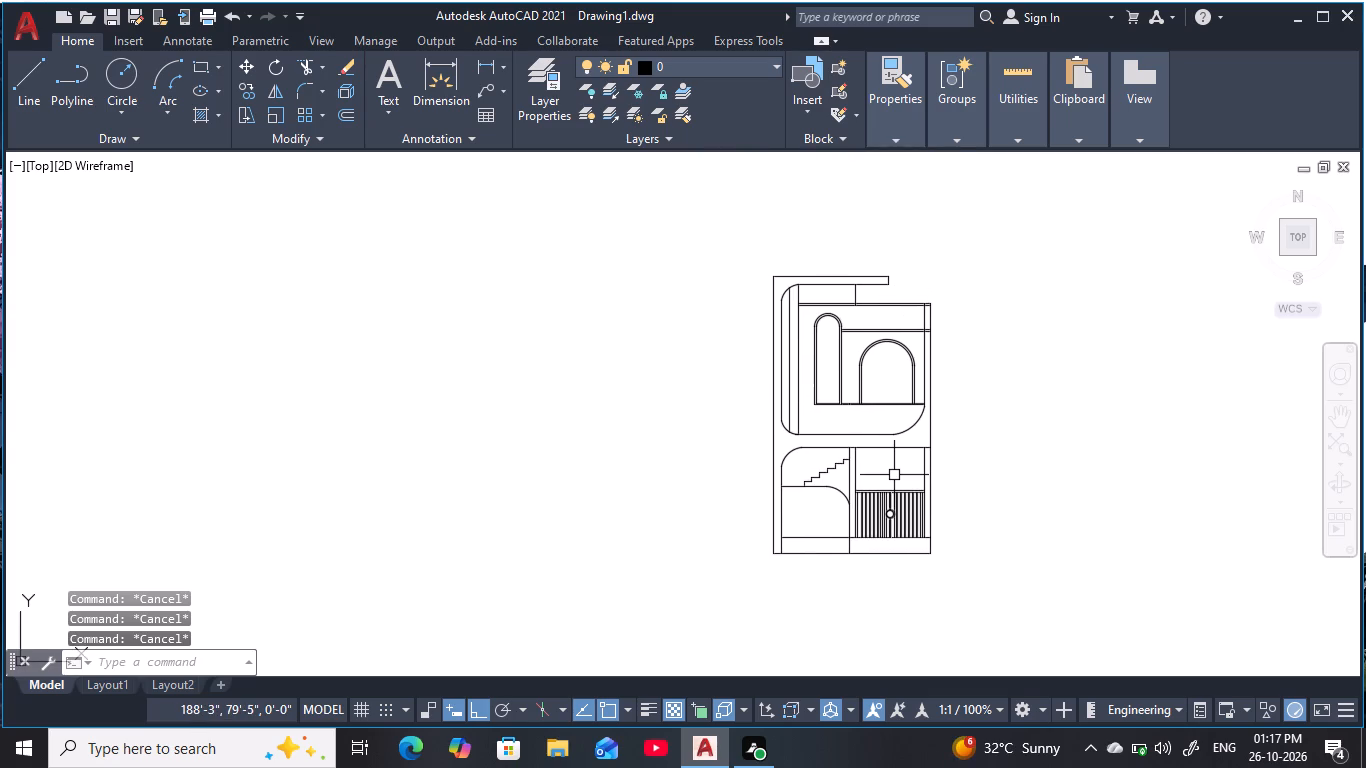
scroll(894, 475, up, 1)
middle_click(895, 474)
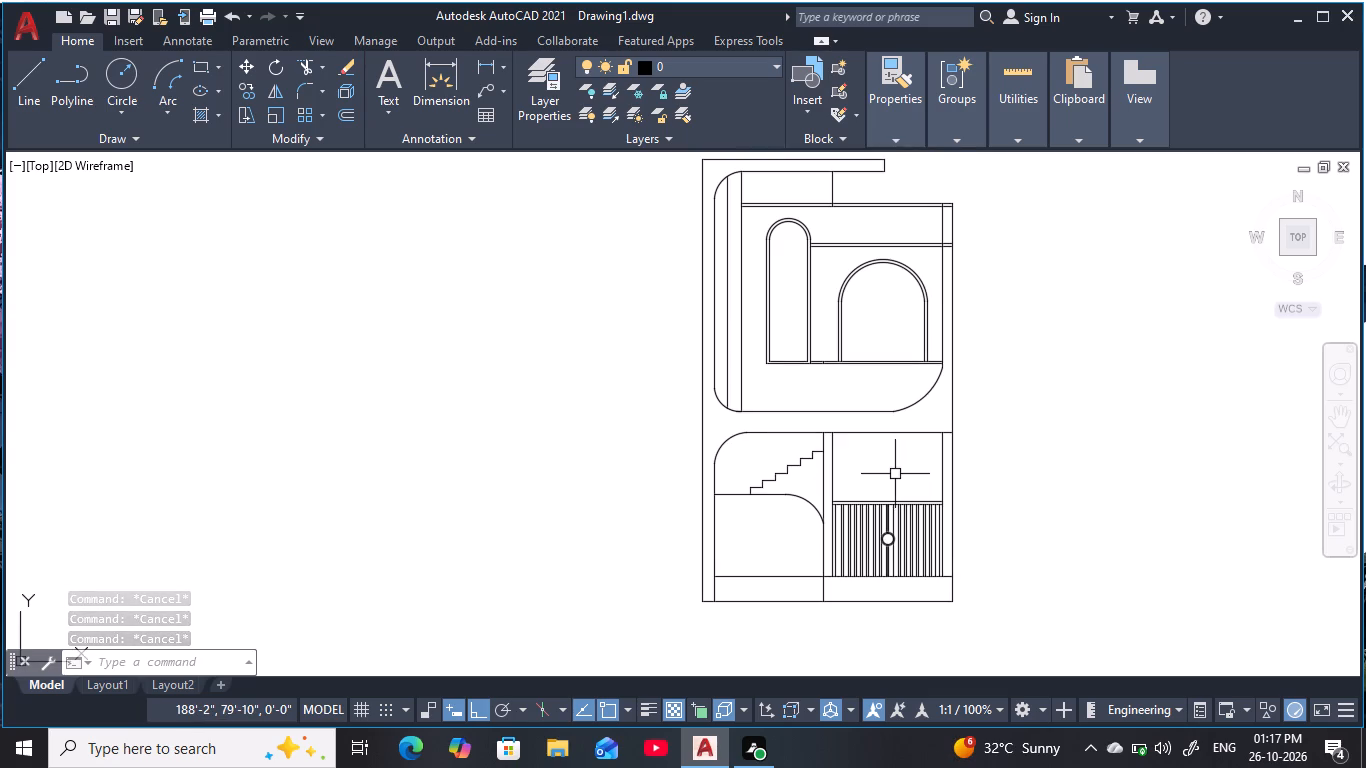
middle_drag(931, 241, 930, 339)
scroll(846, 353, up, 4)
scroll(835, 330, down, 5)
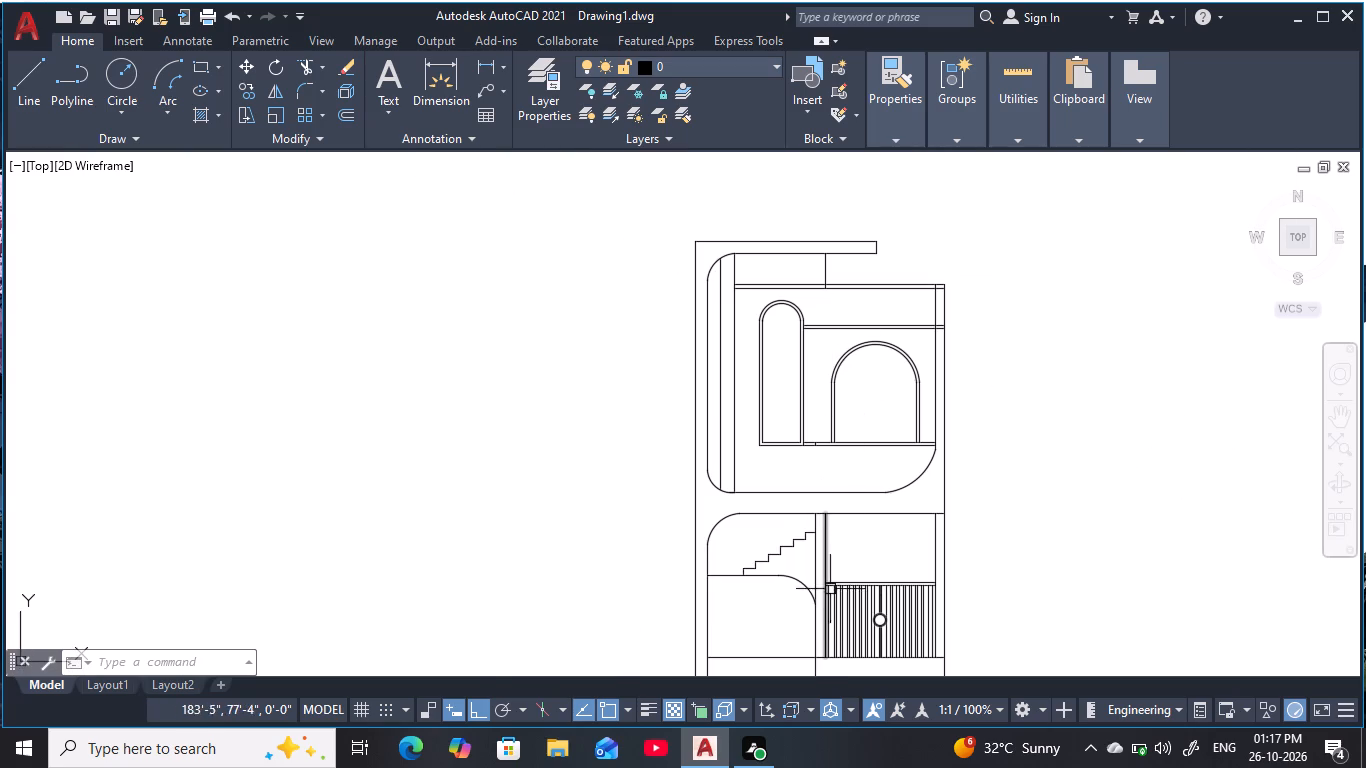
middle_drag(878, 637, 837, 450)
scroll(748, 519, up, 3)
middle_drag(790, 422, 731, 575)
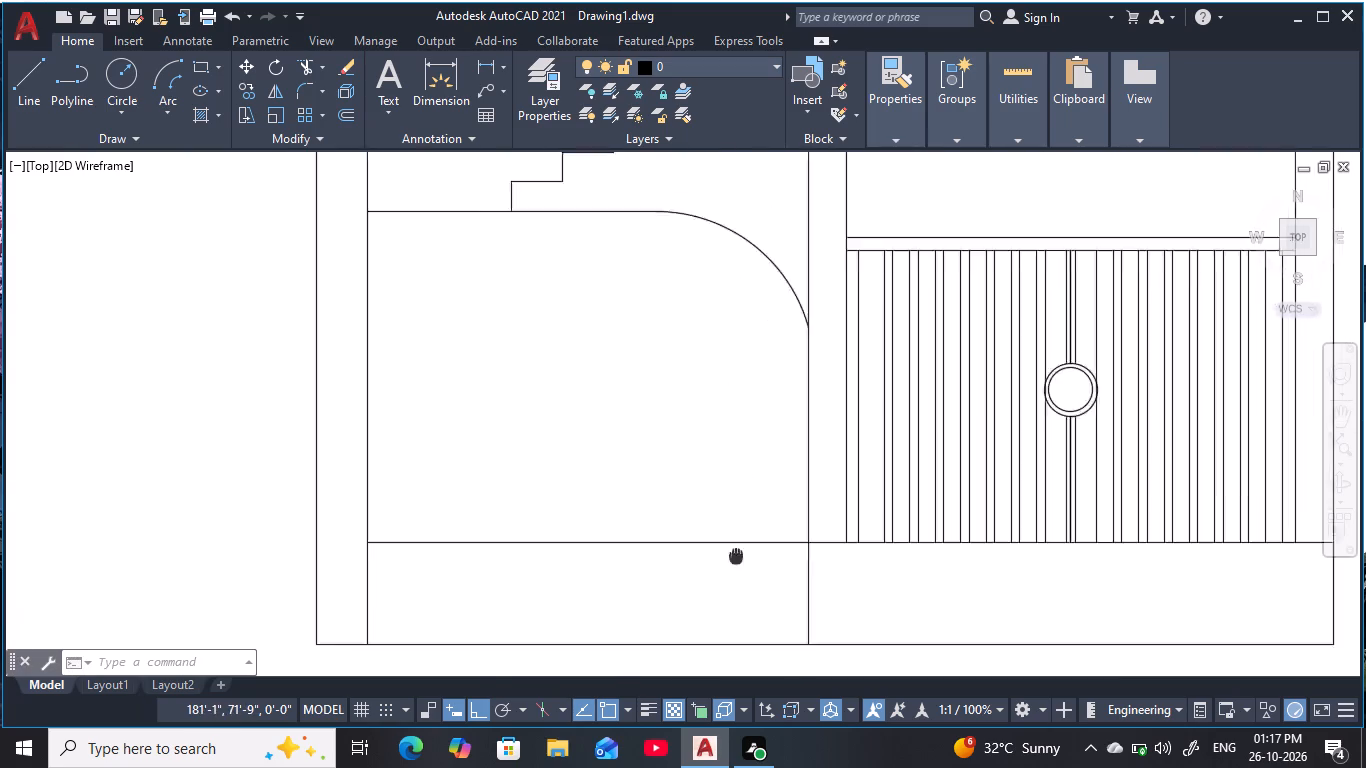
middle_drag(731, 575, 726, 611)
scroll(829, 409, down, 2)
middle_drag(795, 461, 799, 544)
middle_drag(843, 375, 820, 515)
scroll(857, 437, up, 2)
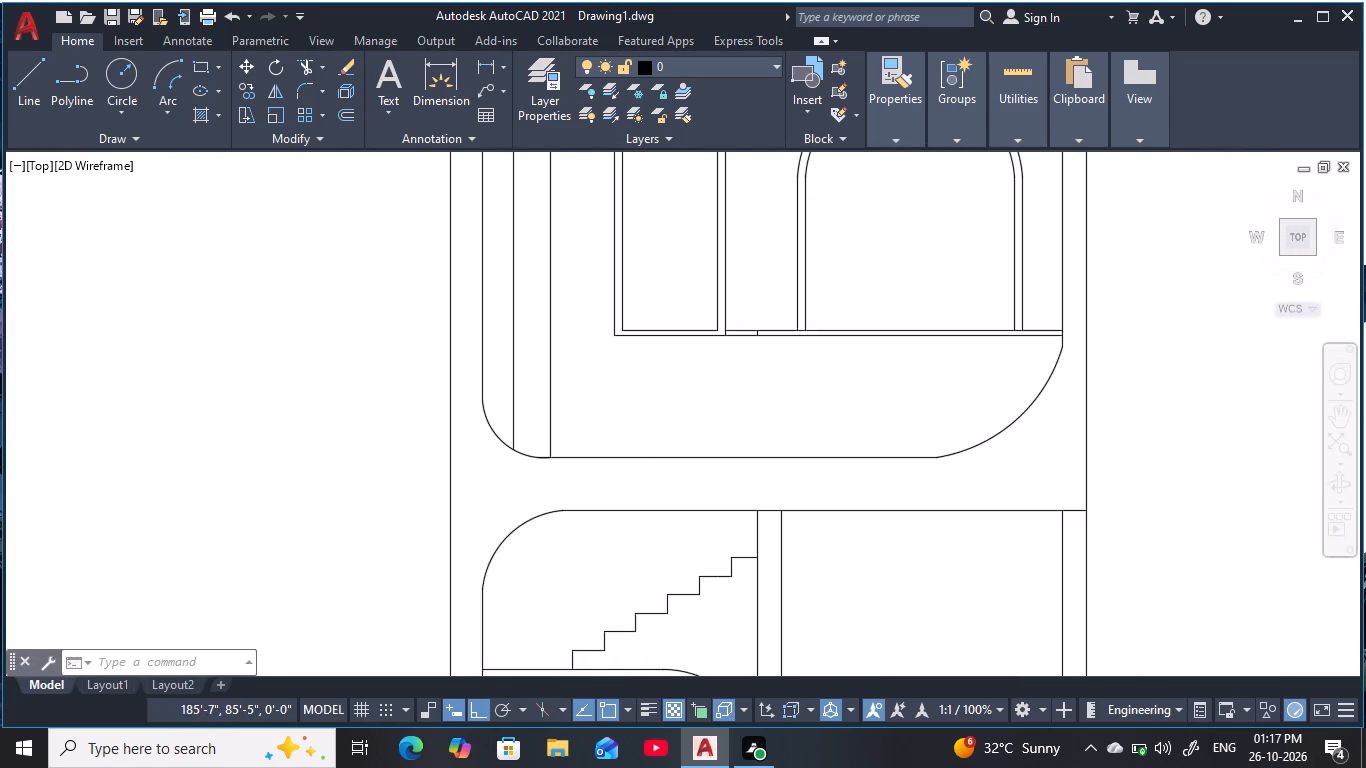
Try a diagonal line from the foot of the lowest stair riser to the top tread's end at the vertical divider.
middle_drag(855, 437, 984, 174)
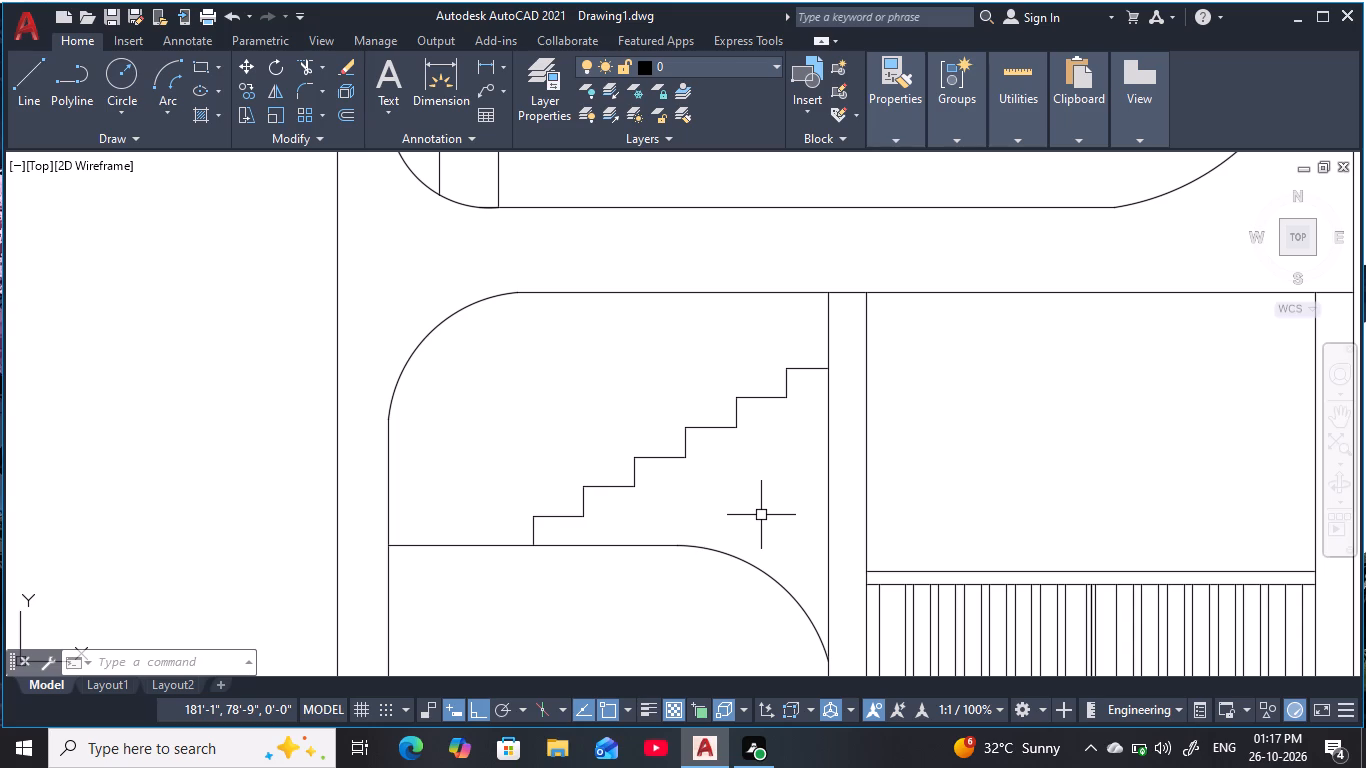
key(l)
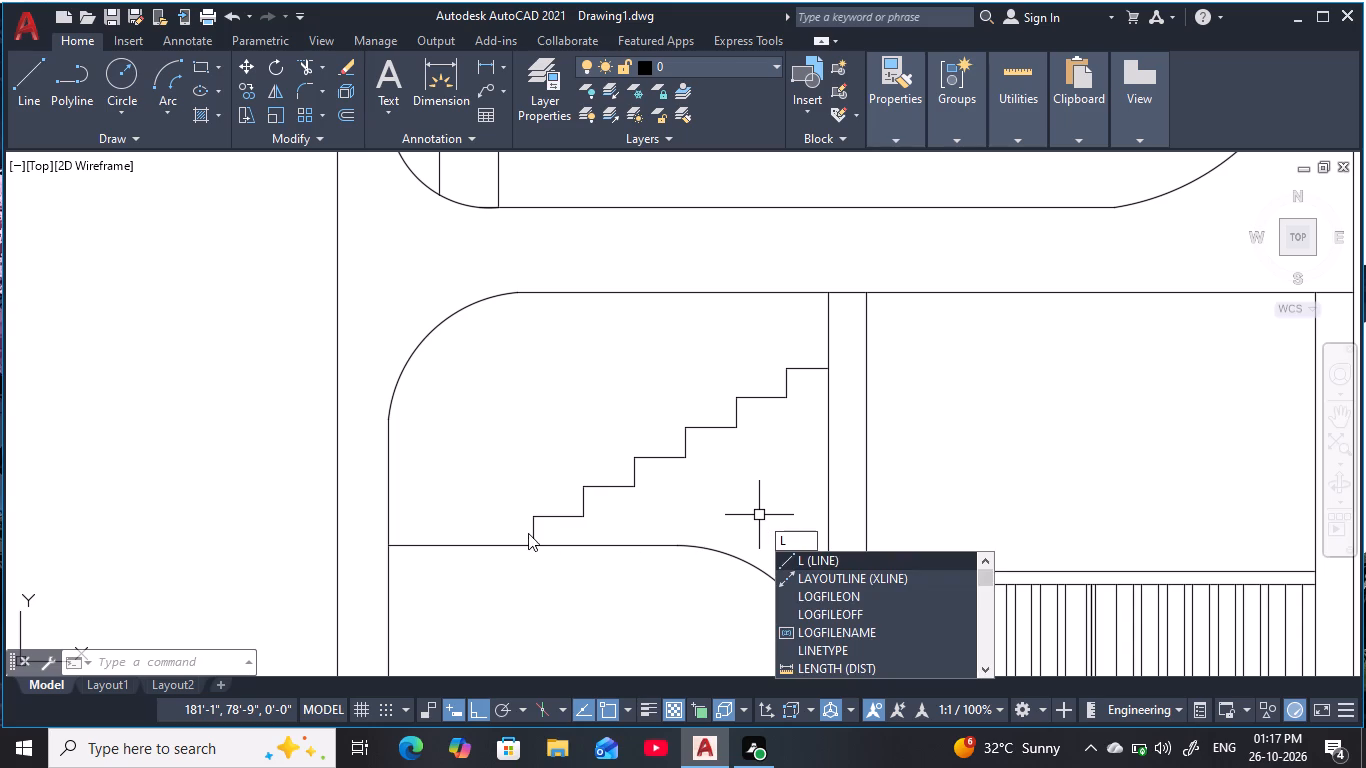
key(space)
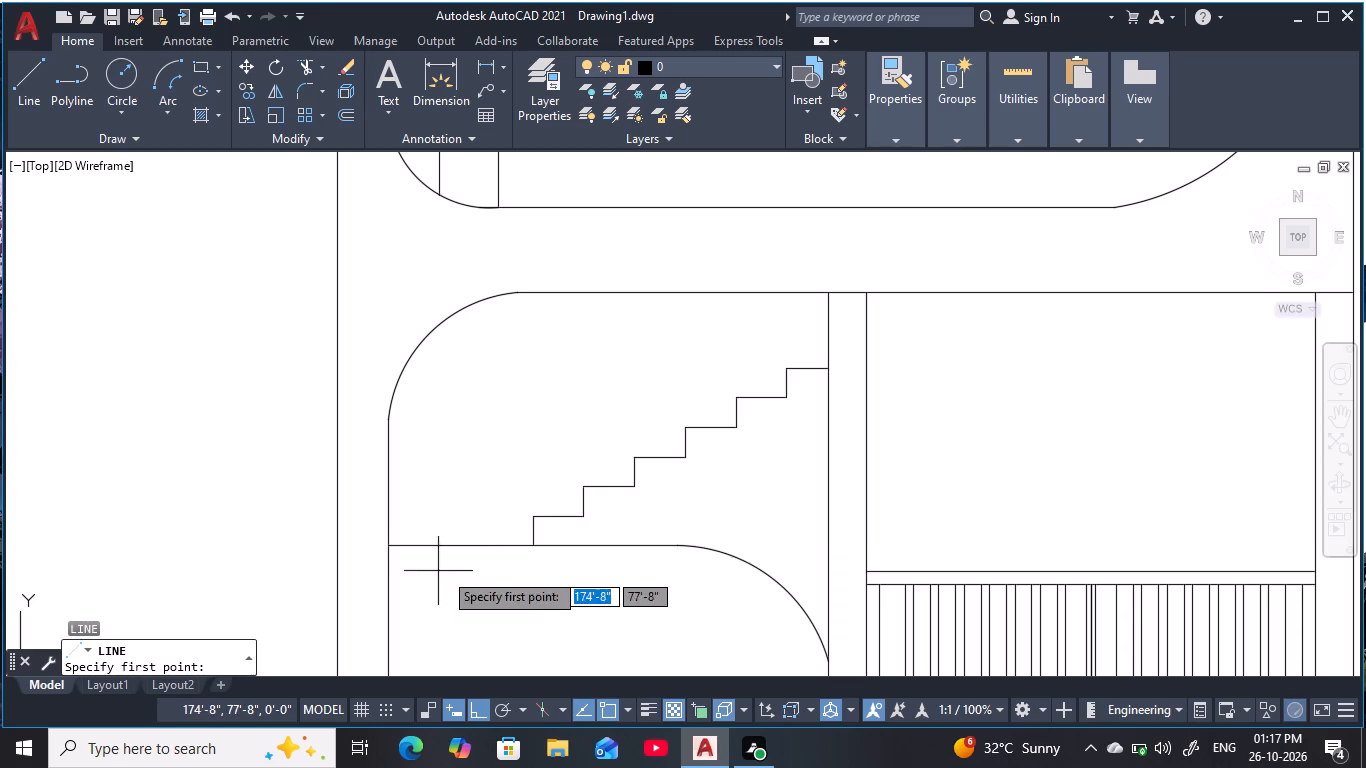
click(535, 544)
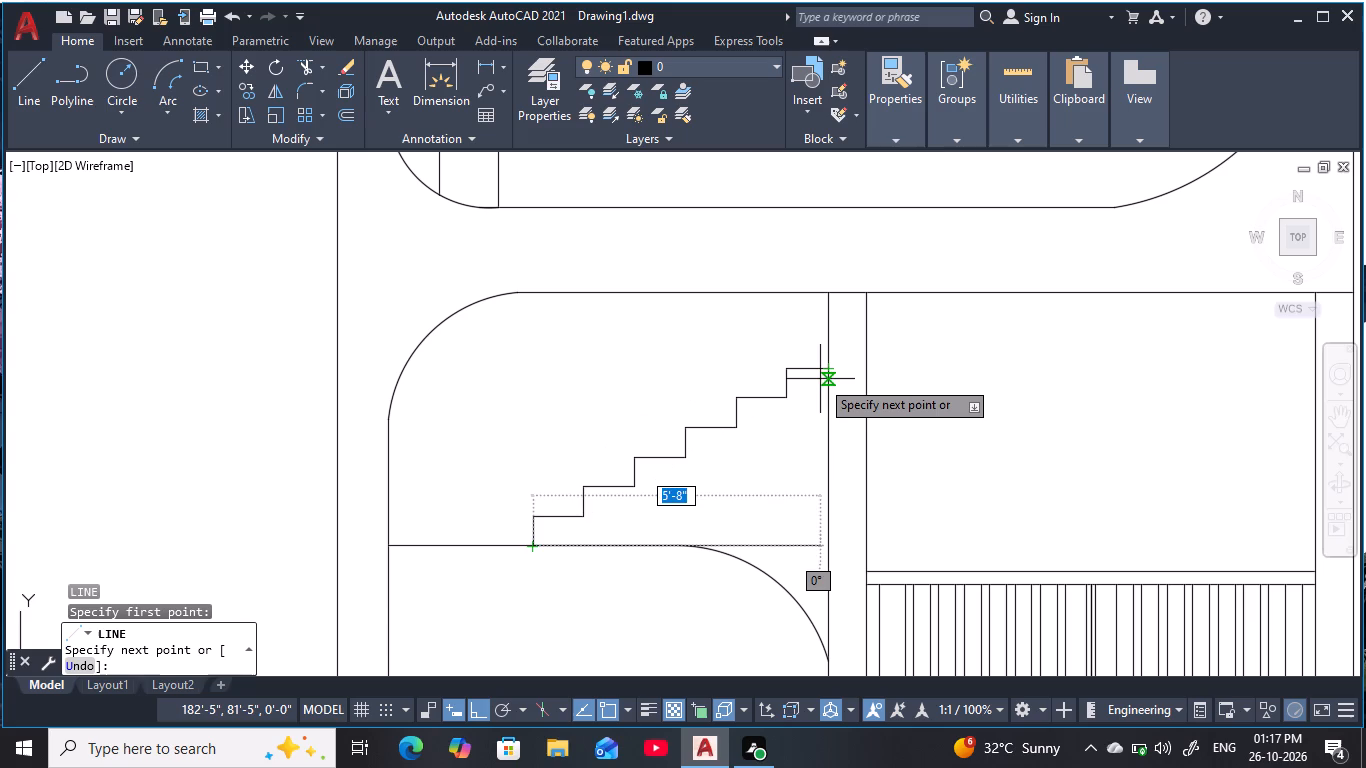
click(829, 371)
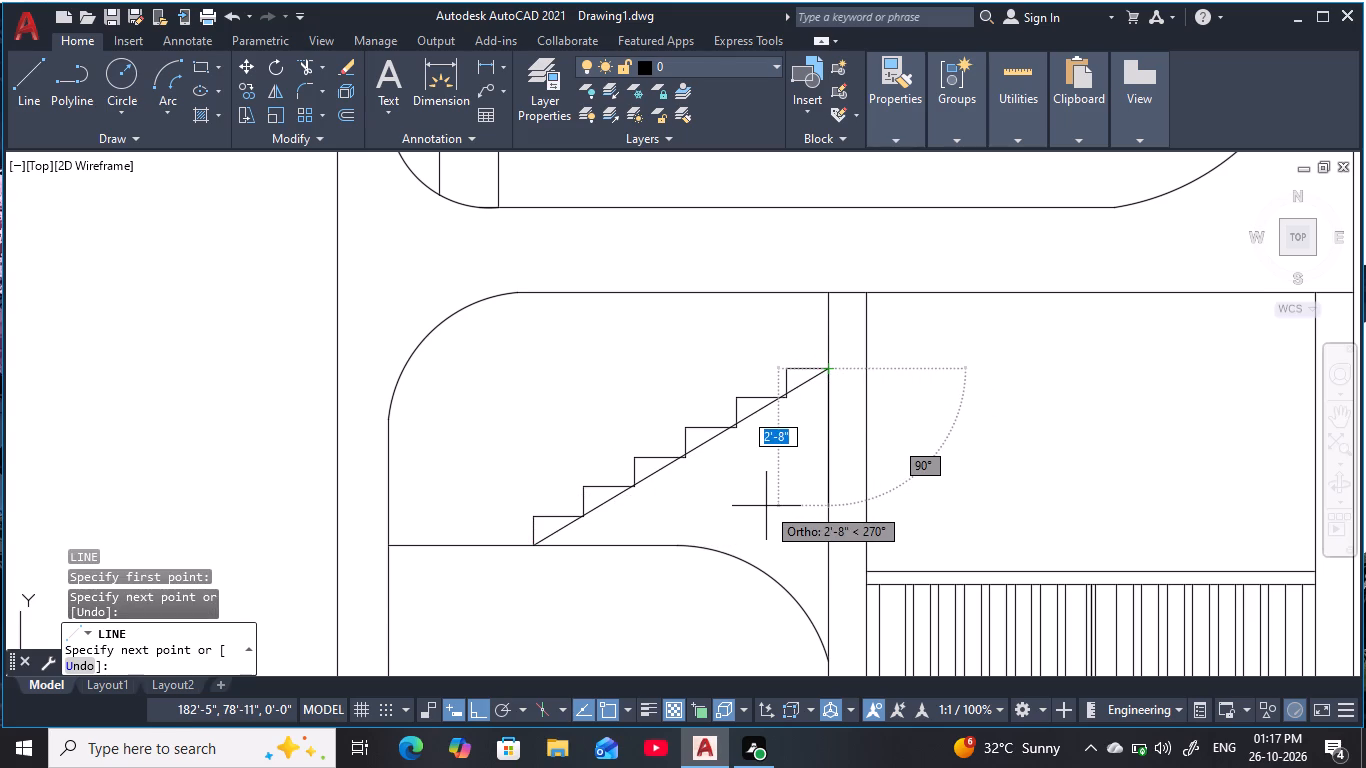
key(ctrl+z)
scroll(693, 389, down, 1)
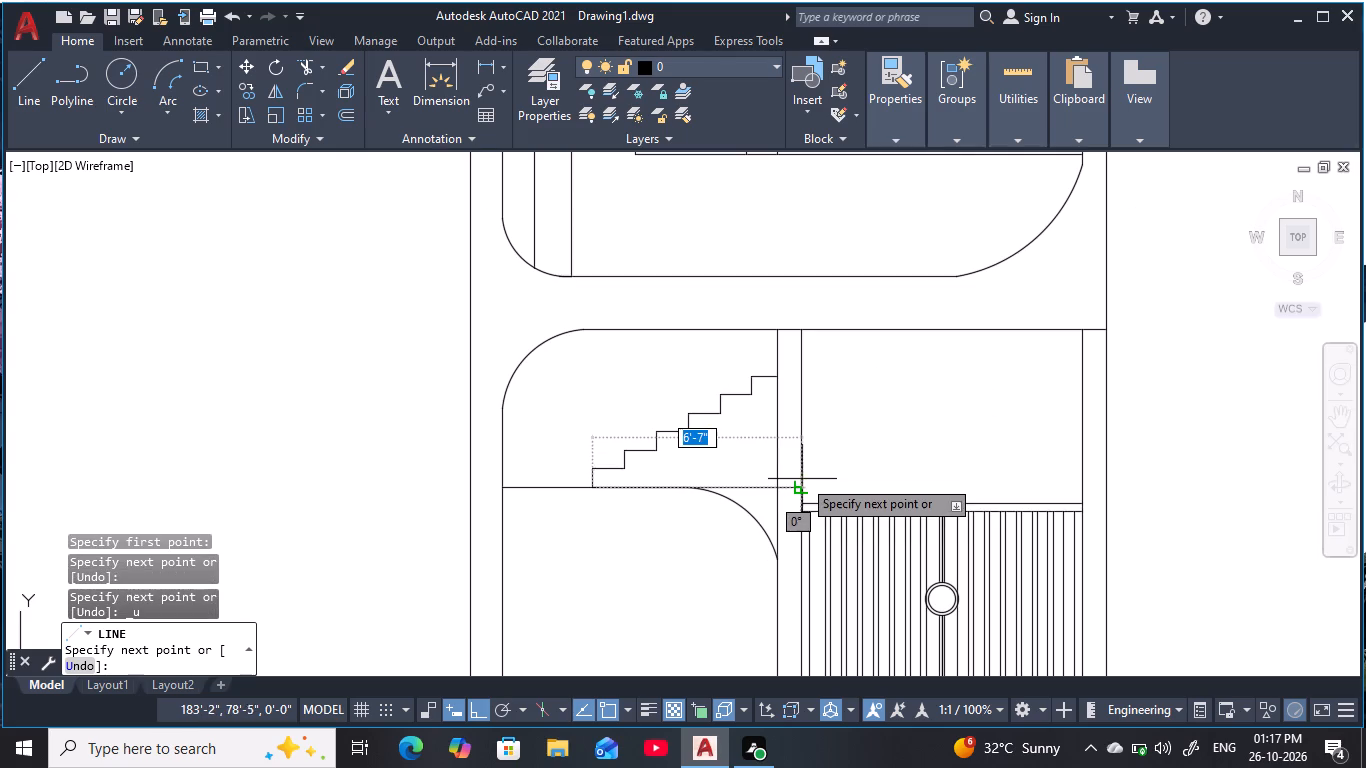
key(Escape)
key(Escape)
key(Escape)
Draw a horizontal line across the inside of the narrow upper-floor arched opening, a little below where its arch begins.
scroll(747, 437, down, 1)
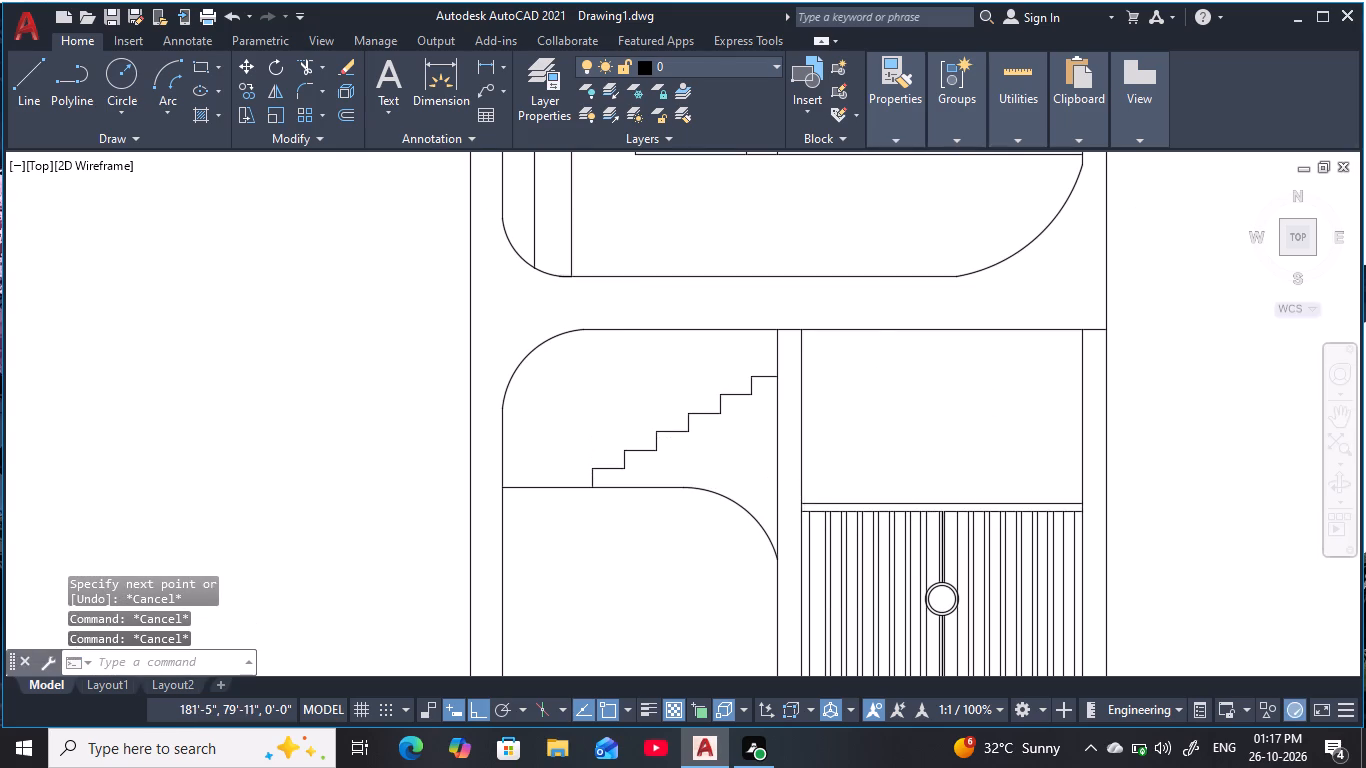
scroll(746, 440, down, 2)
middle_drag(746, 440, 729, 515)
scroll(733, 511, up, 1)
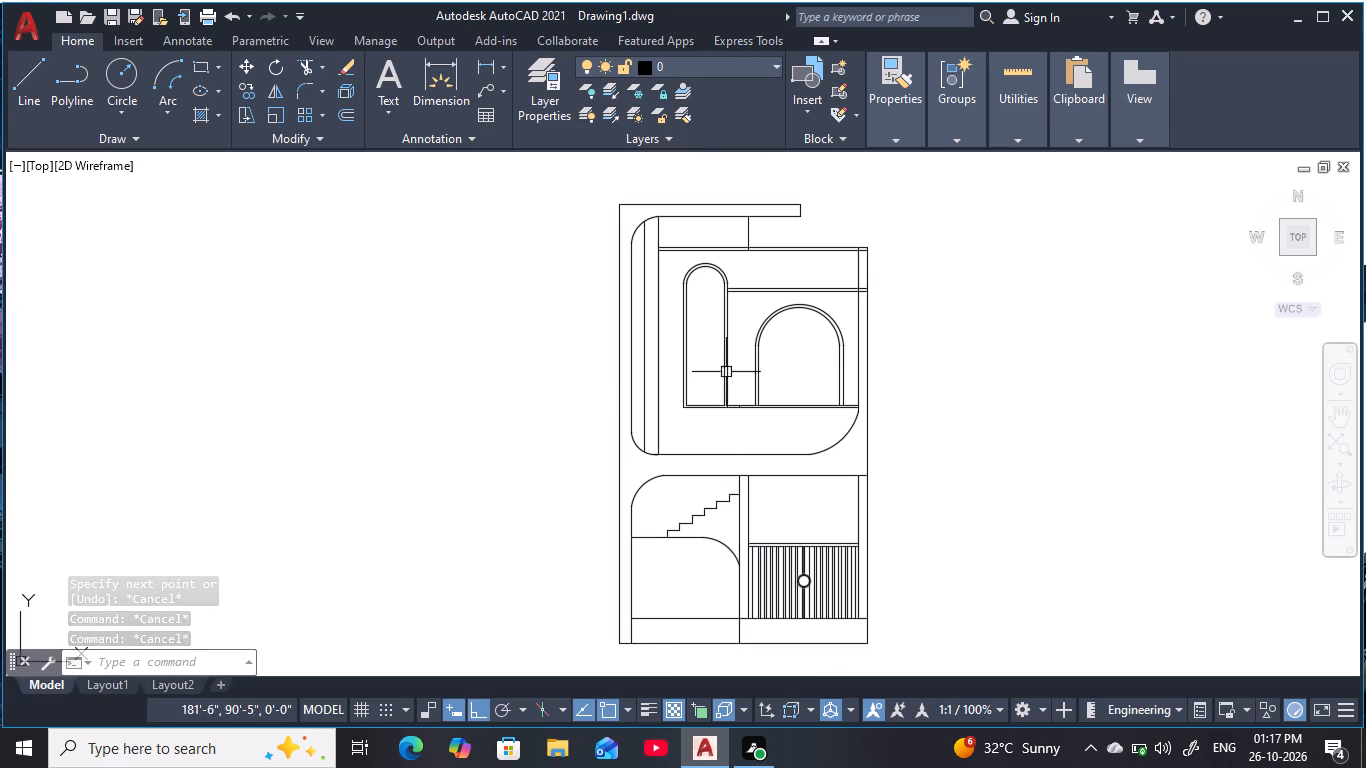
scroll(719, 326, up, 2)
middle_drag(720, 307, 781, 431)
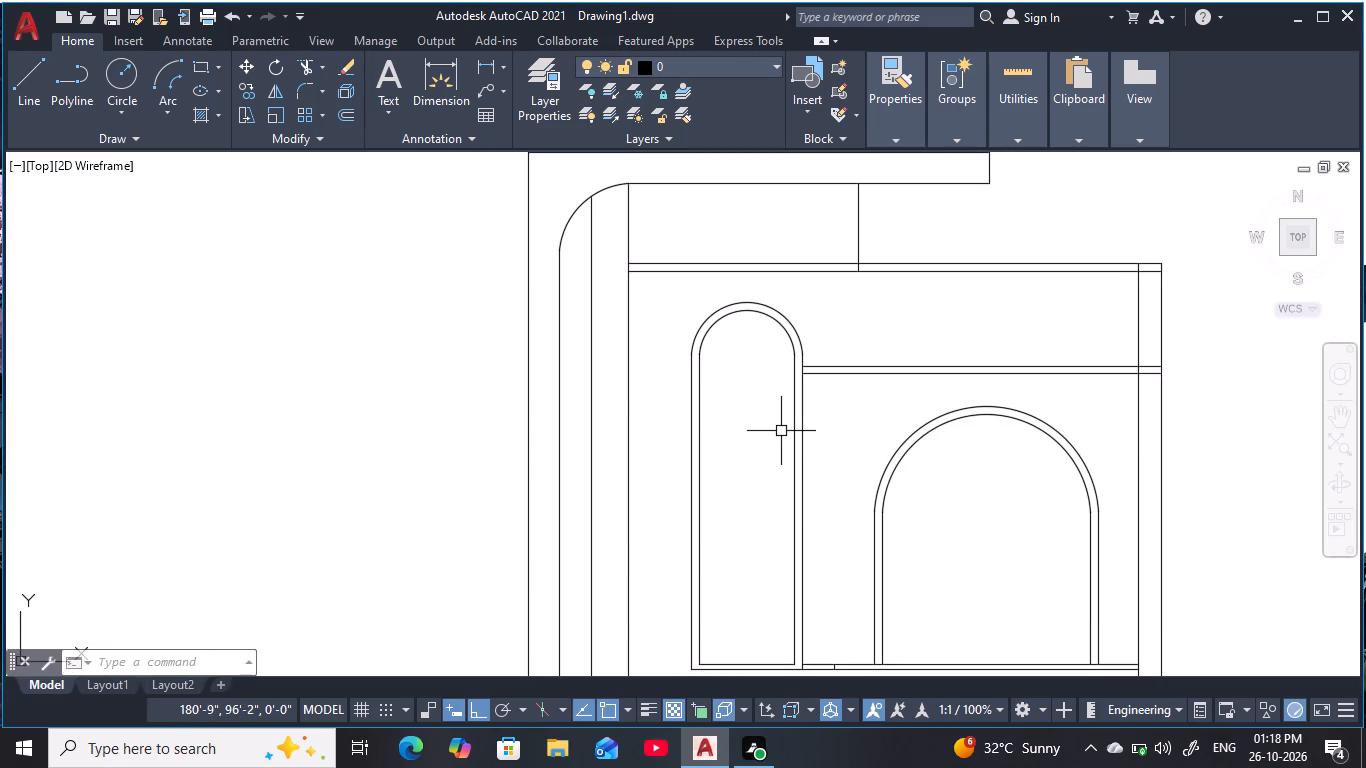
text(l)
key(space)
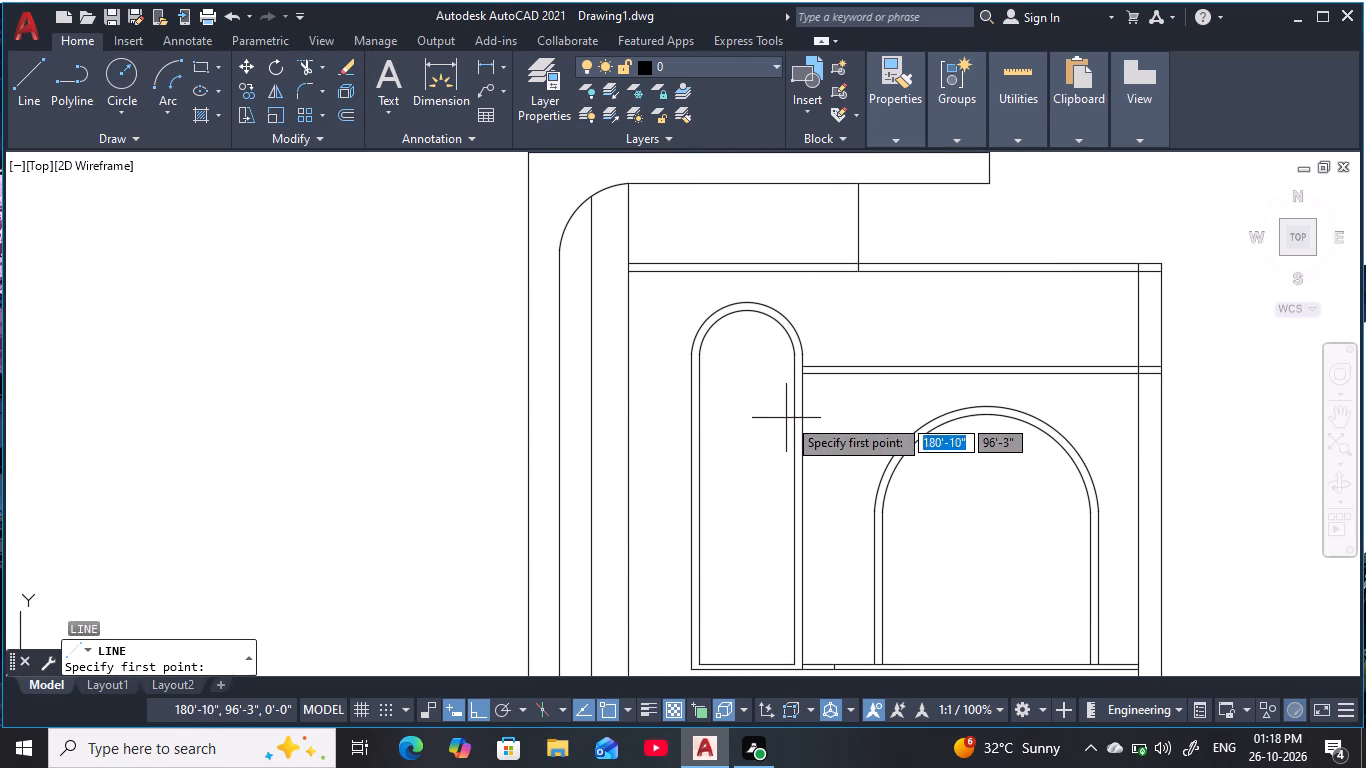
click(793, 402)
click(695, 405)
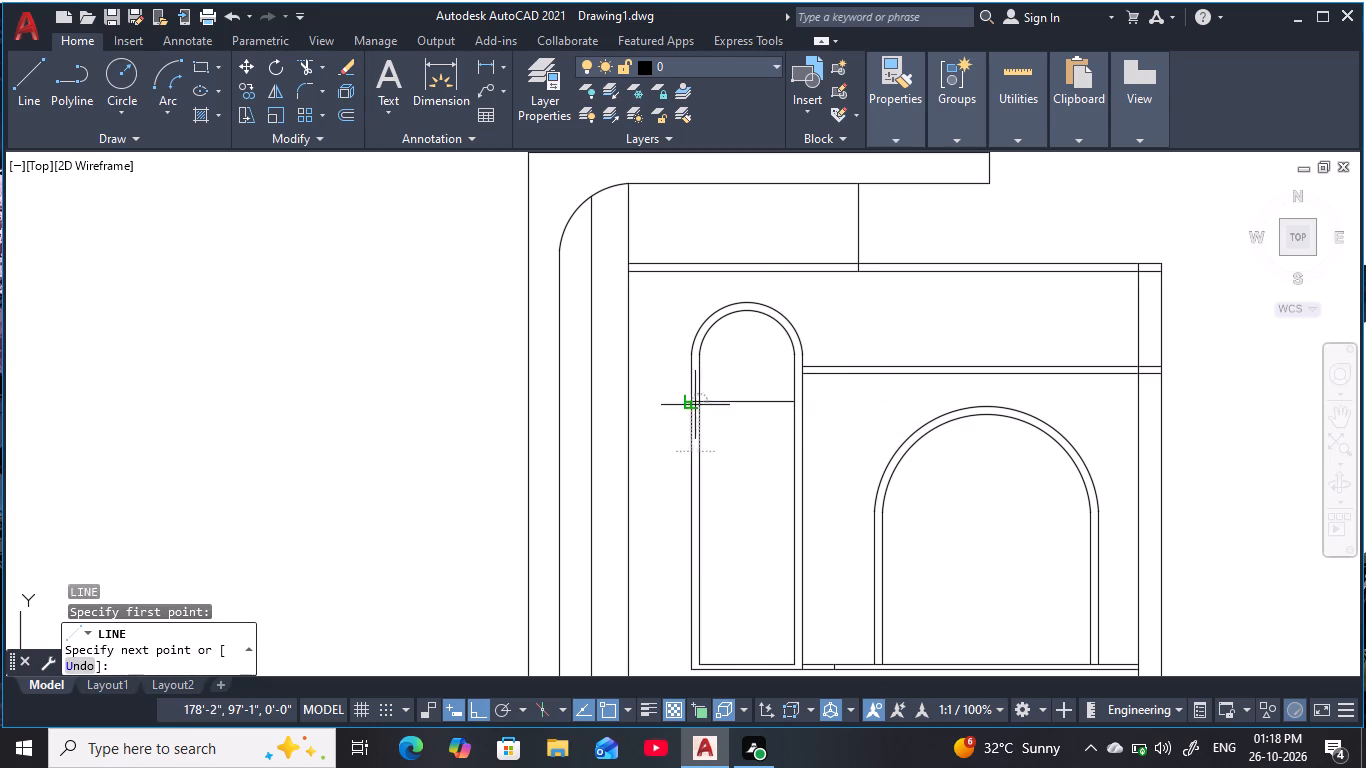
key(Escape)
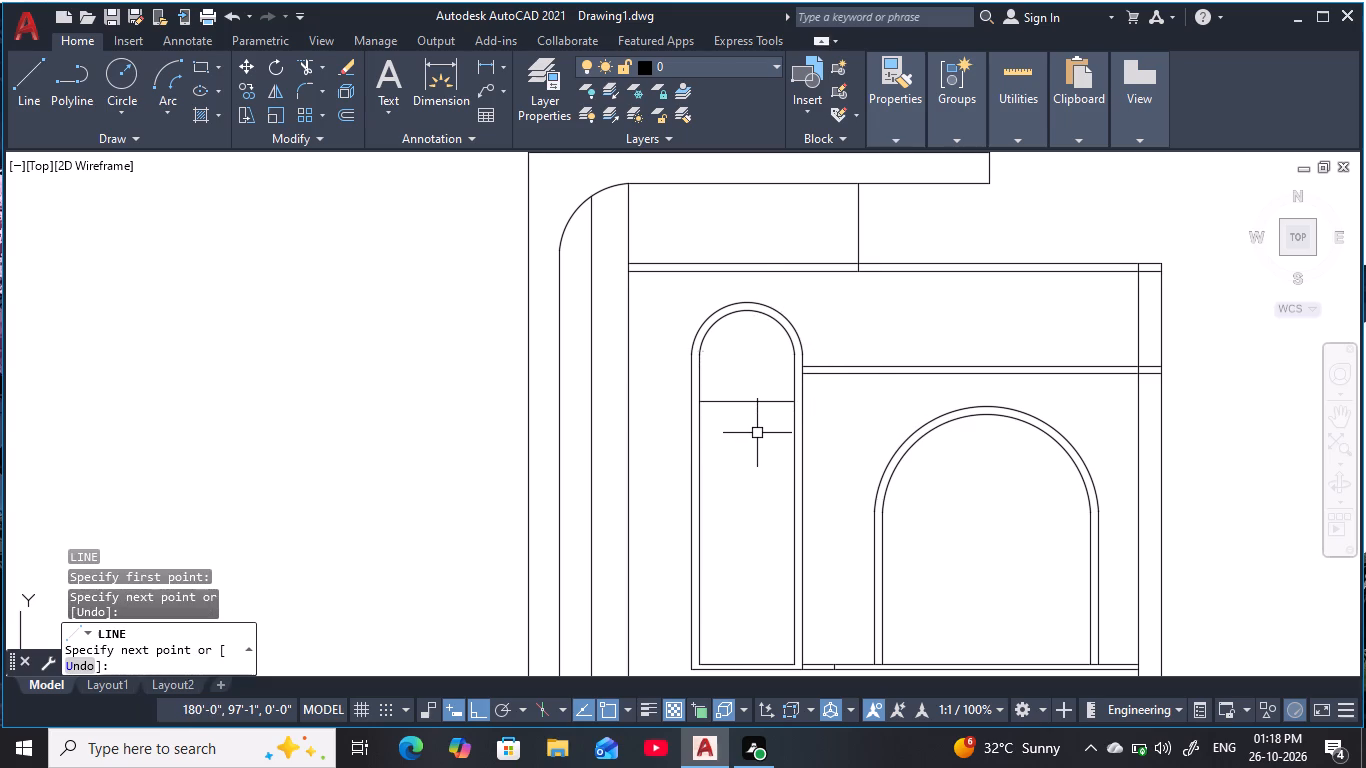
key(Escape)
key(Escape)
key(Escape)
key(Escape)
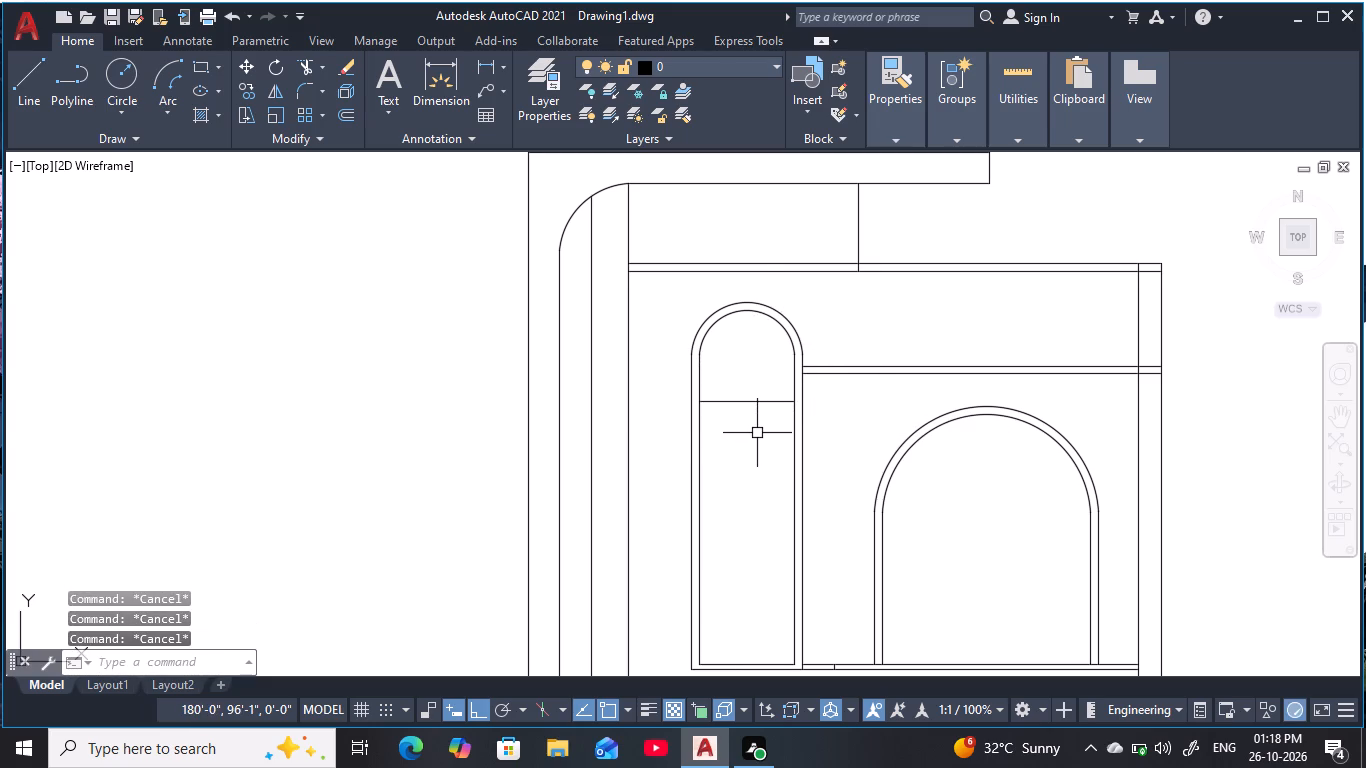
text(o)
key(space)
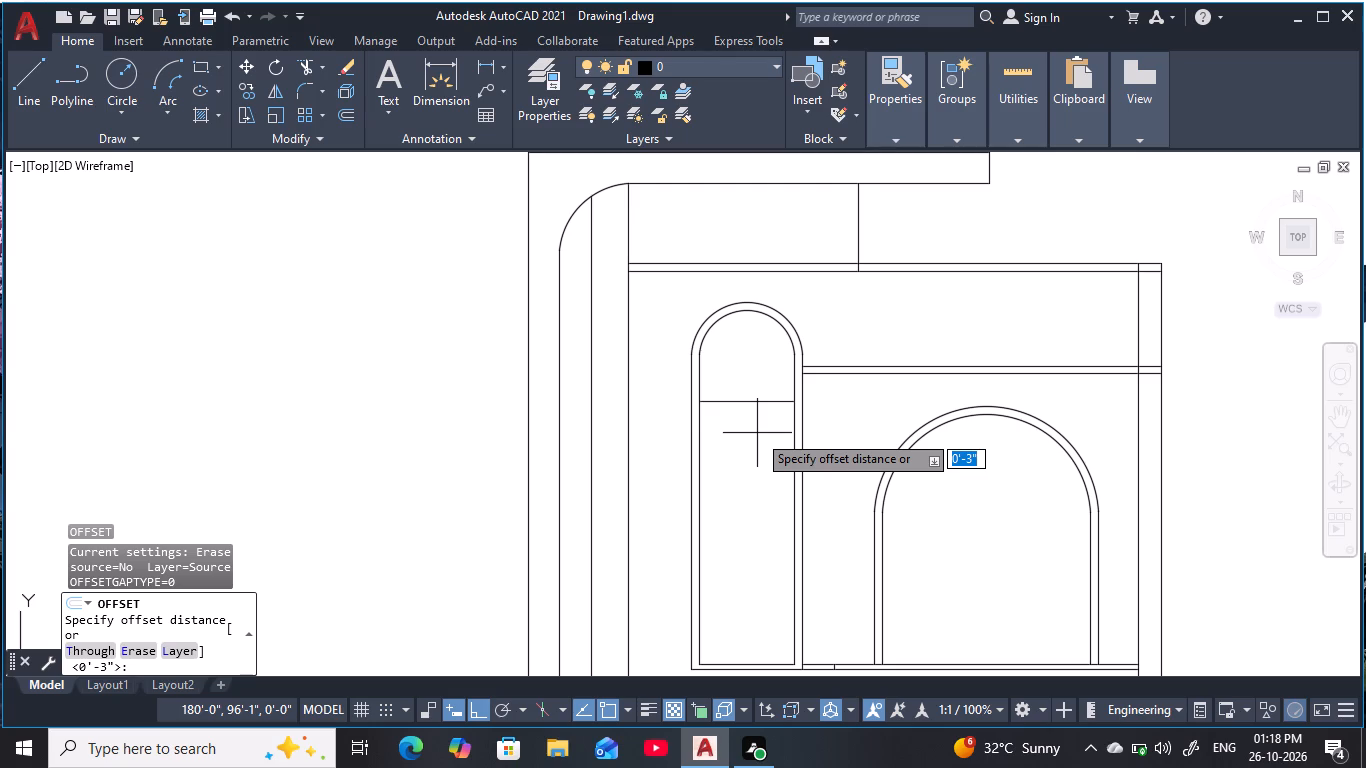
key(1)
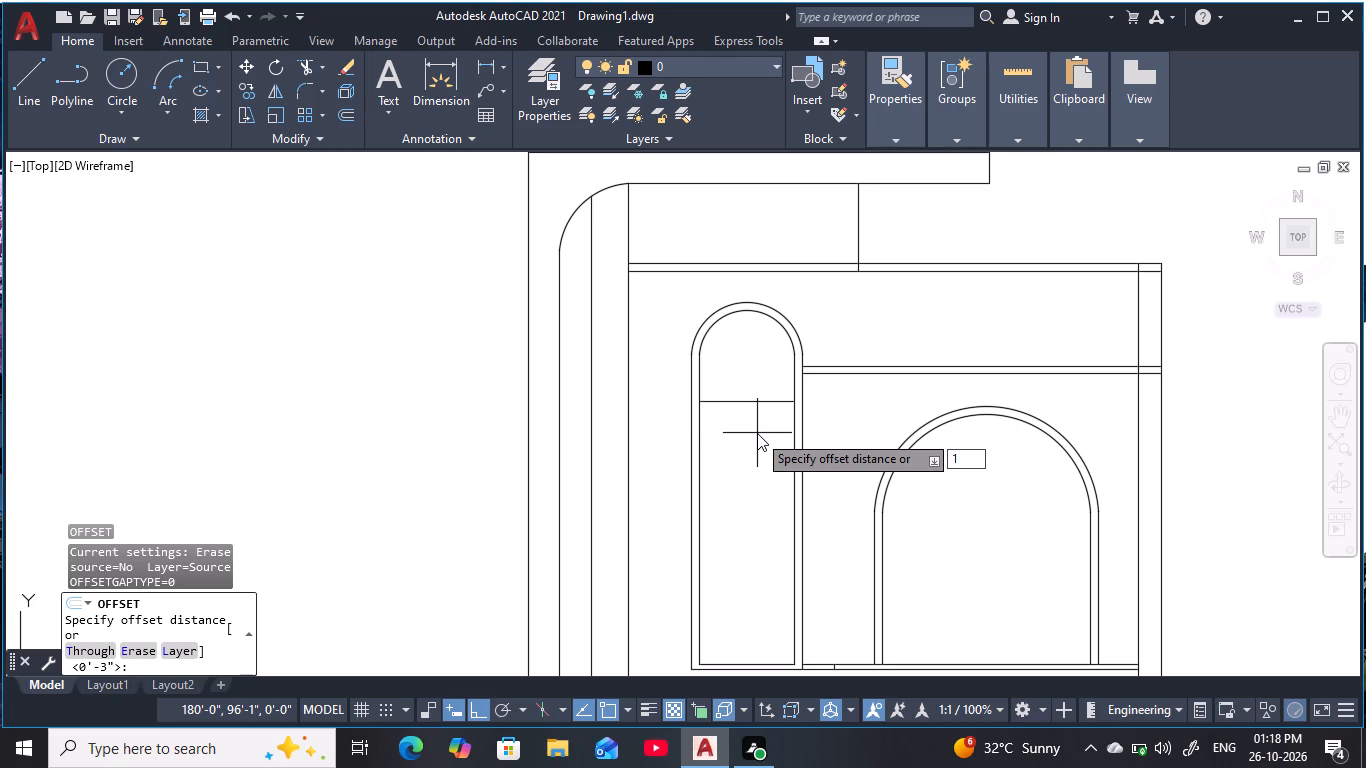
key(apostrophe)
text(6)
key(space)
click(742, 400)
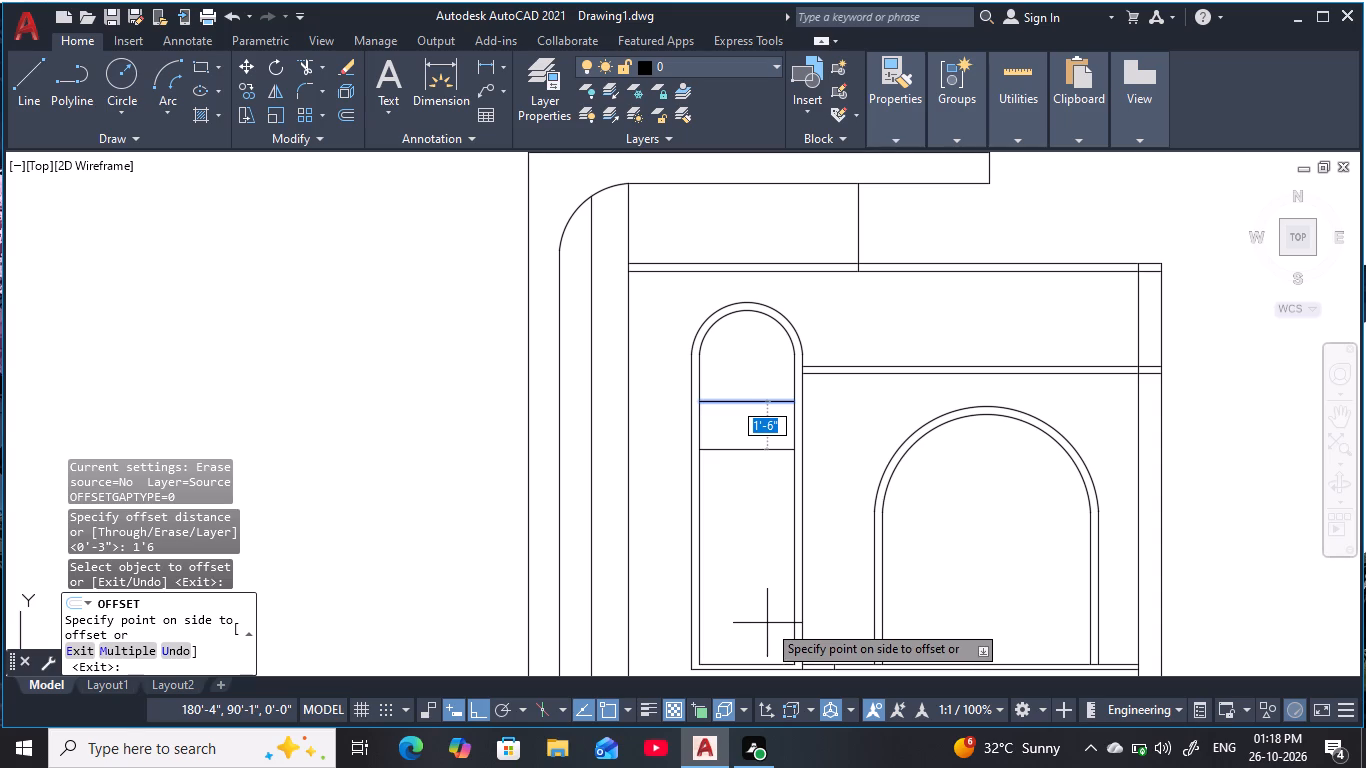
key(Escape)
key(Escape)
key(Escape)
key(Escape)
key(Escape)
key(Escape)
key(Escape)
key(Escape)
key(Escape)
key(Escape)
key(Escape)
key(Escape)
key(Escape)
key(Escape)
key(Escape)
Offset the horizontal line in the narrow arch downward by 2'6" twice, making three evenly spaced crossbars.
text(o 2)
text('6)
key(space)
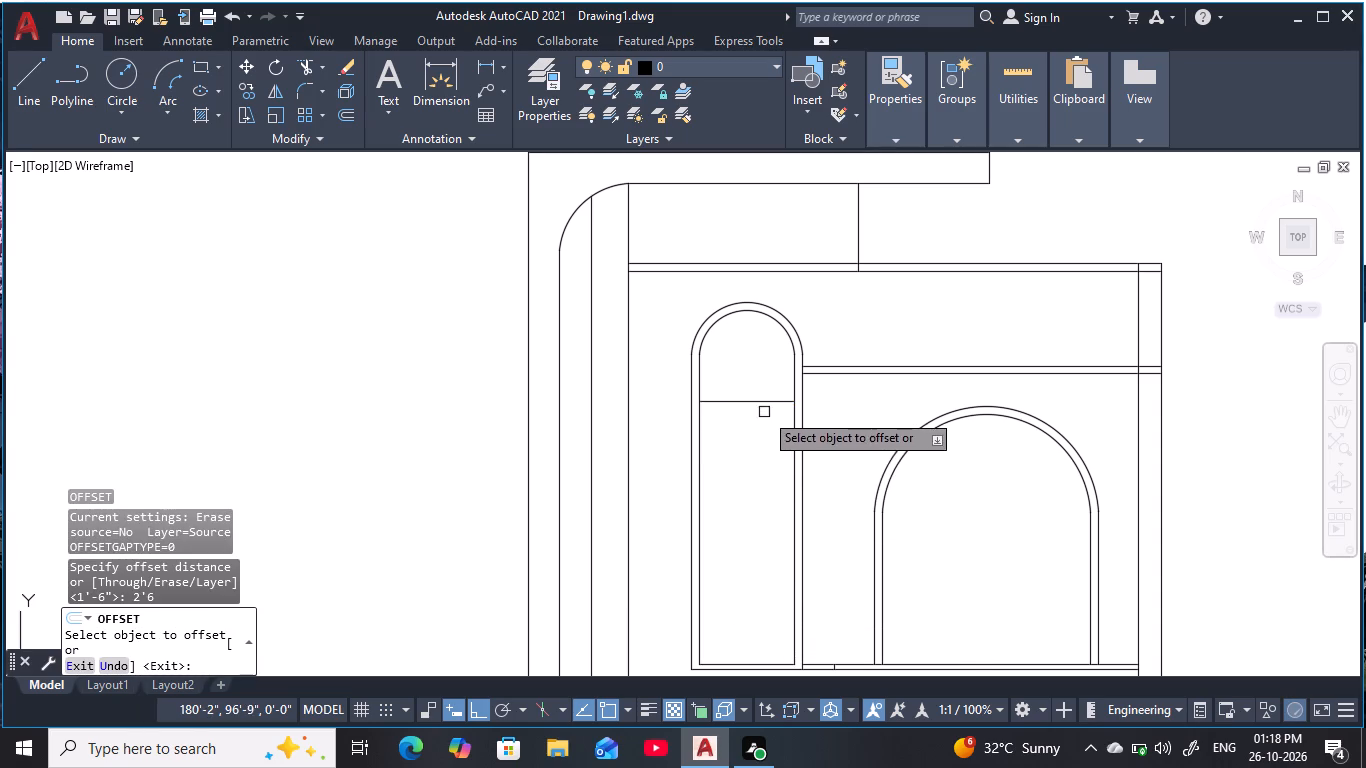
click(766, 405)
click(774, 572)
middle_drag(774, 571, 764, 454)
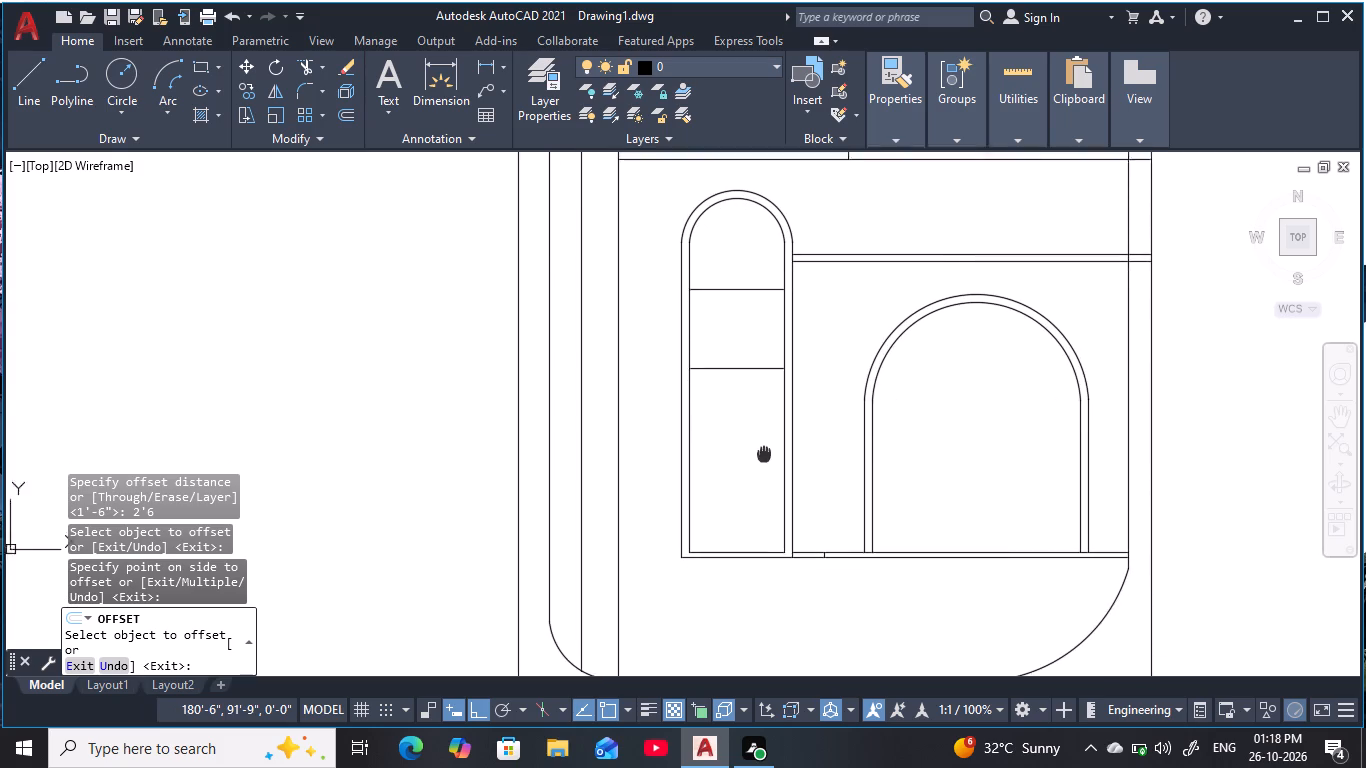
click(752, 367)
click(751, 467)
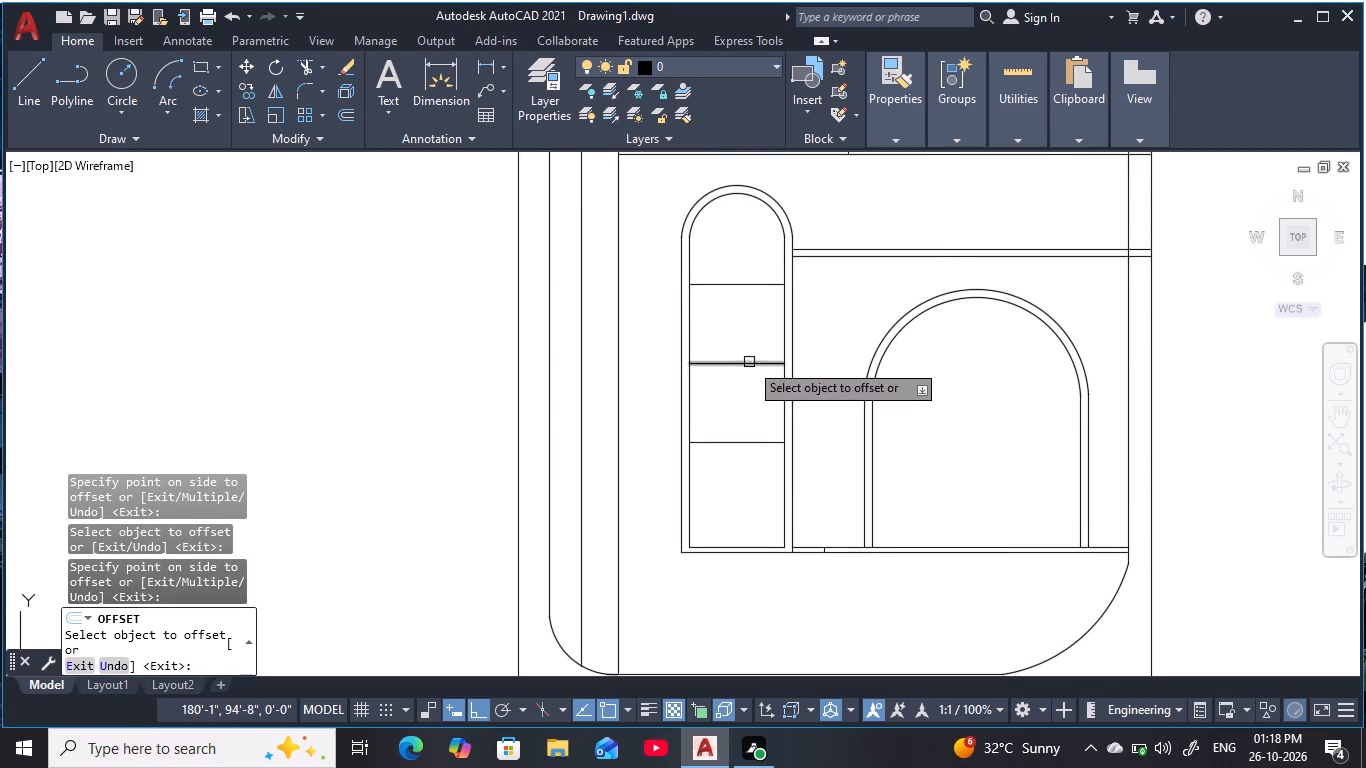
key(Escape)
key(Escape)
key(Escape)
key(Escape)
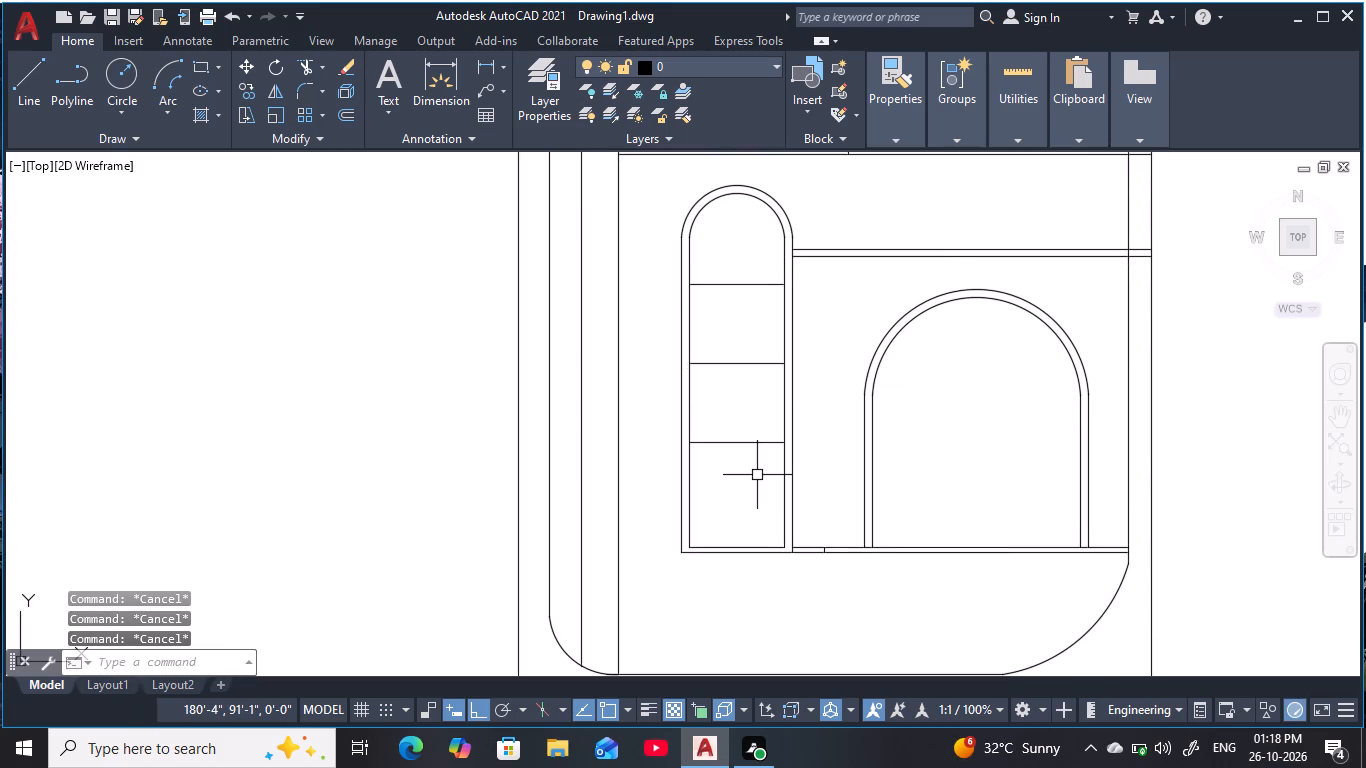
Double each of the three crossbar lines in the narrow arch with a 3" offset below it.
text(o)
key(space)
text(3)
key(space)
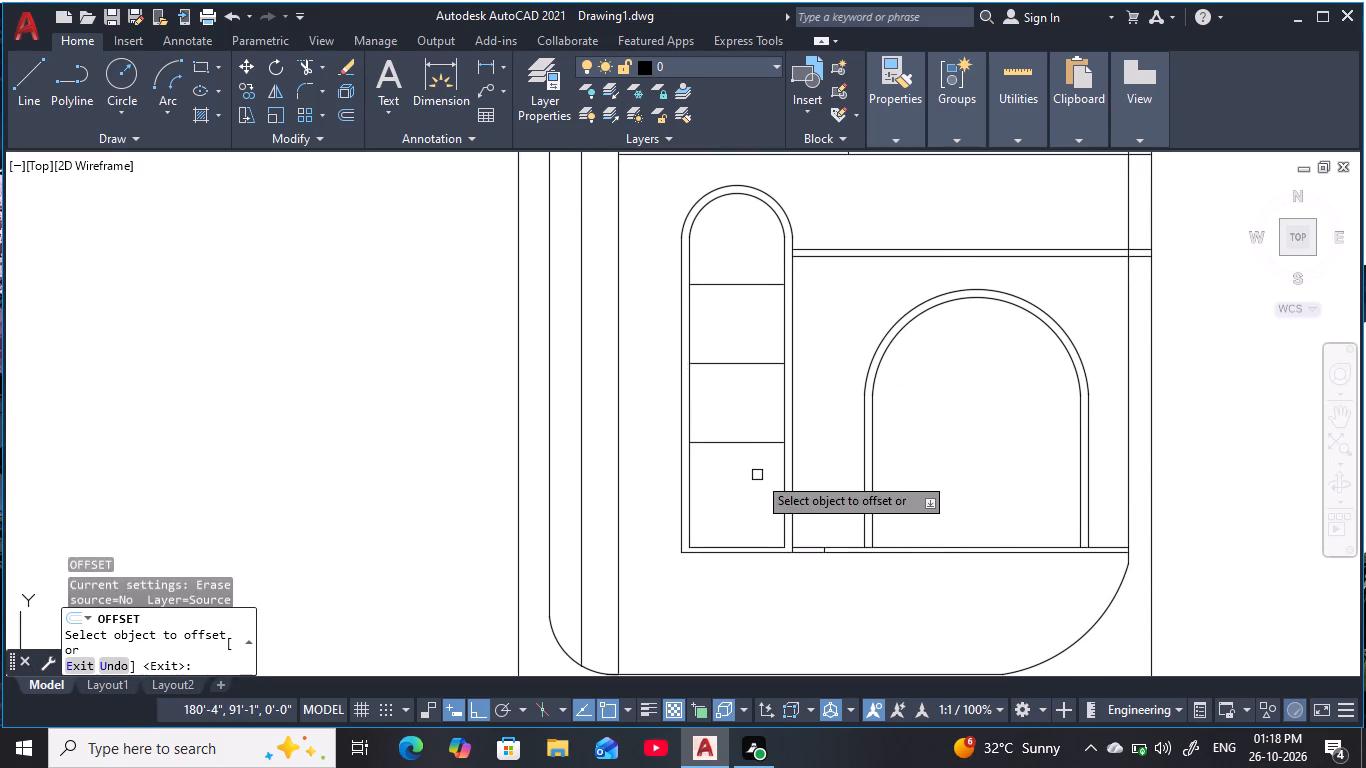
click(728, 281)
click(758, 330)
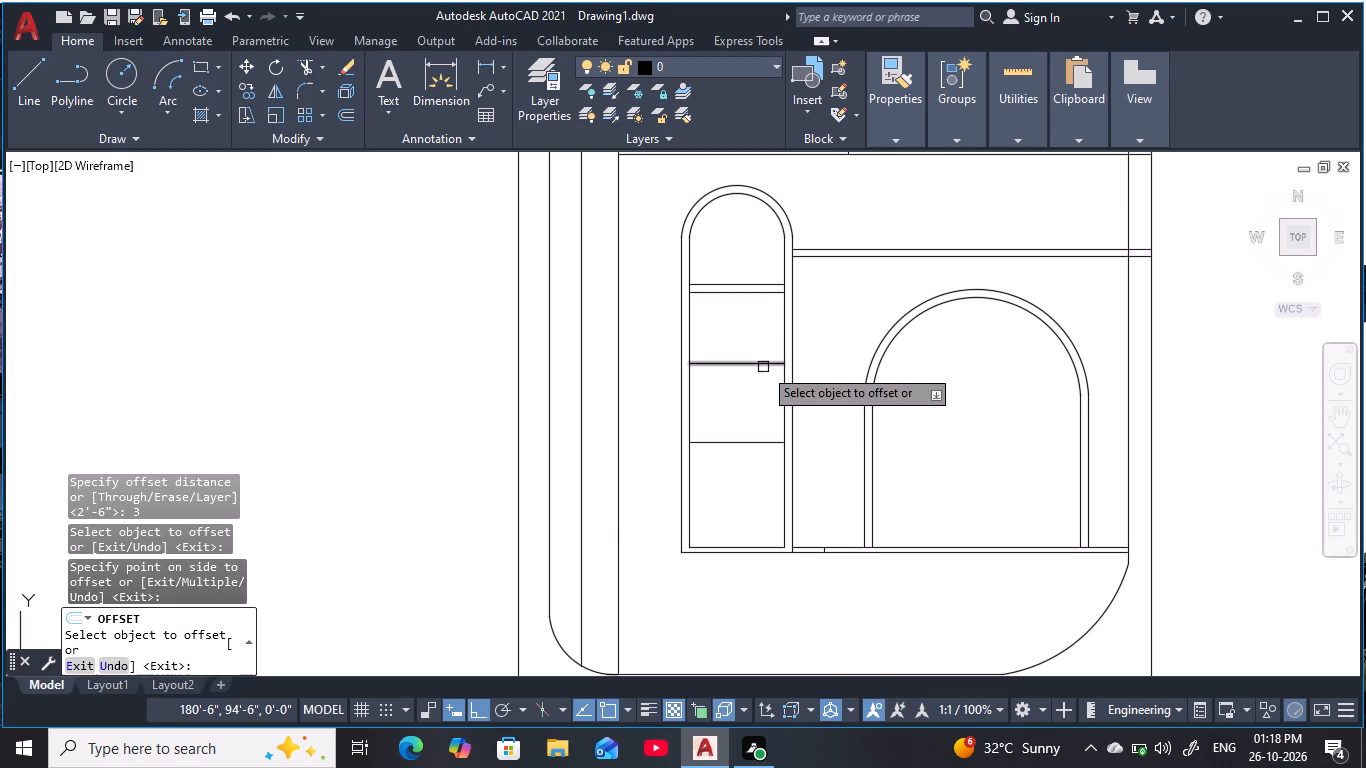
click(763, 367)
click(760, 420)
click(762, 449)
click(759, 445)
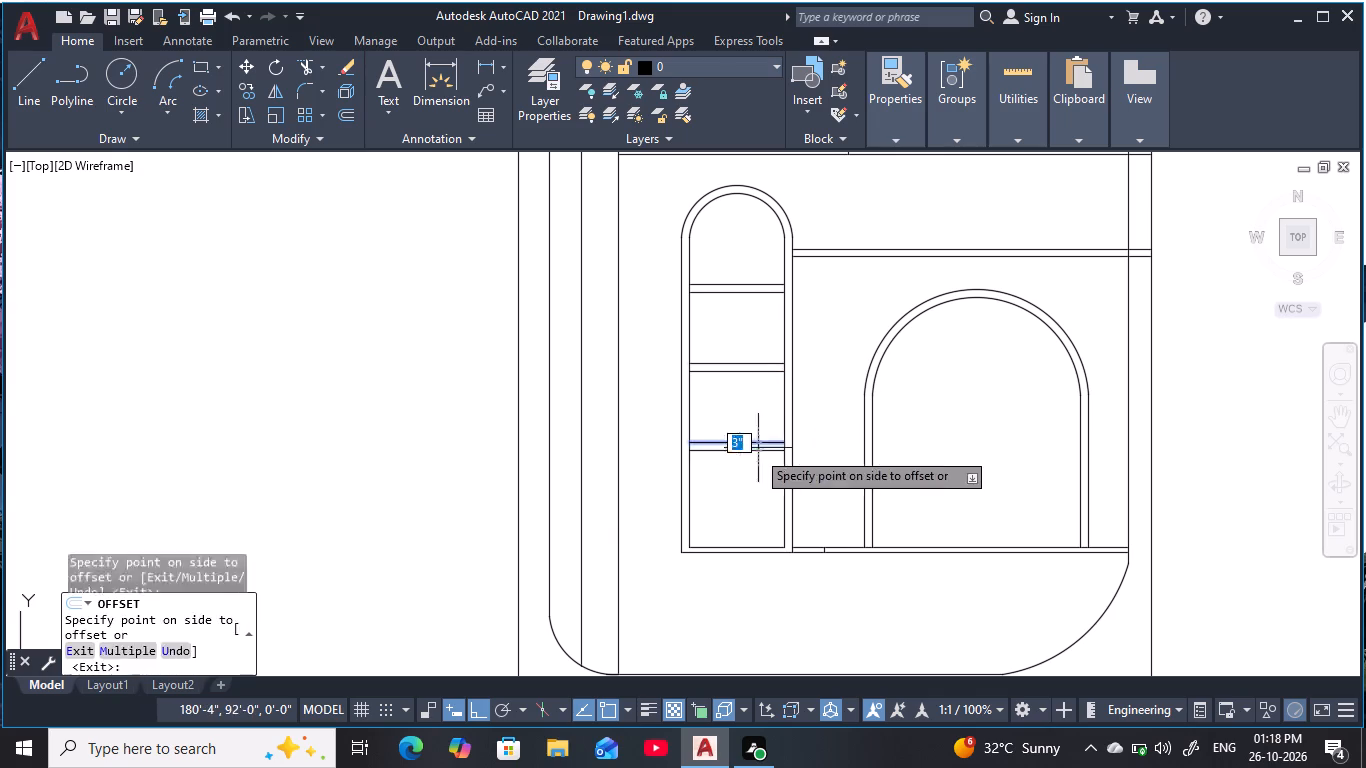
click(754, 477)
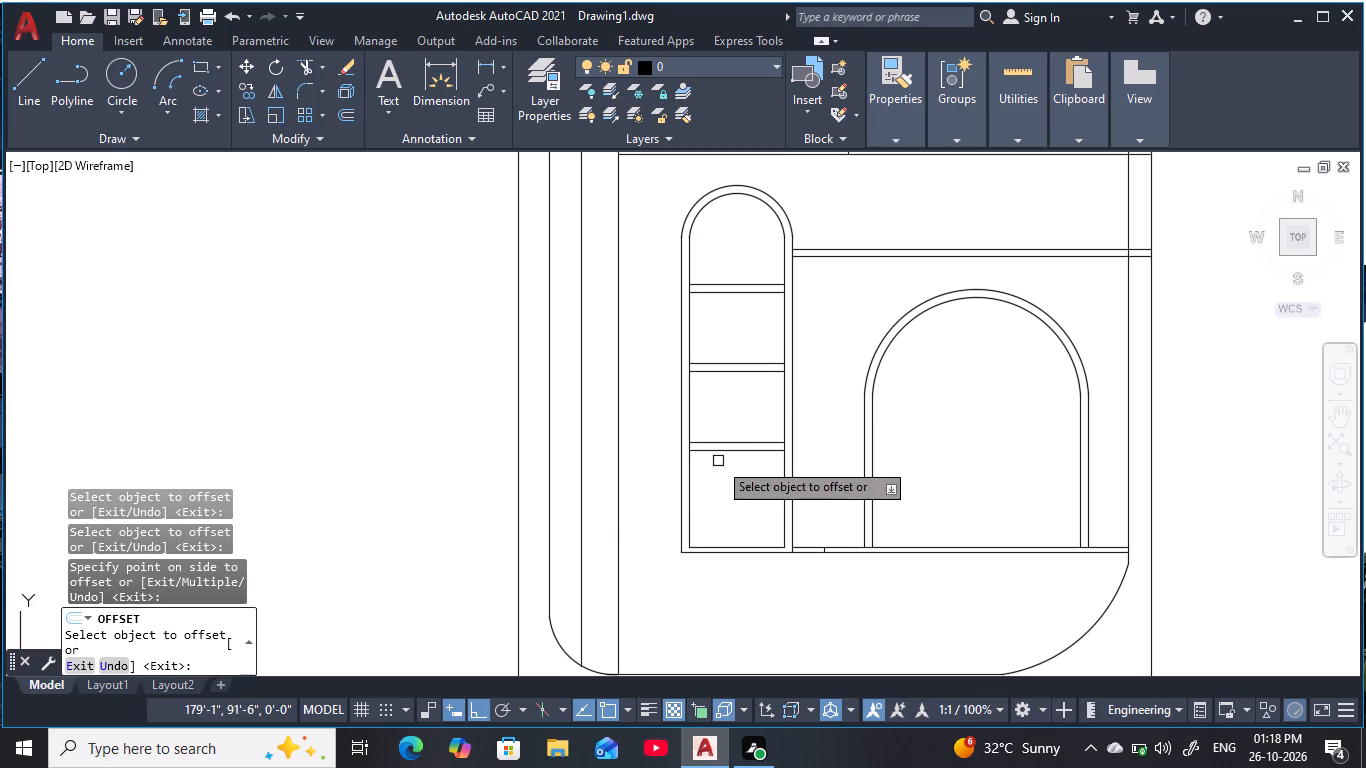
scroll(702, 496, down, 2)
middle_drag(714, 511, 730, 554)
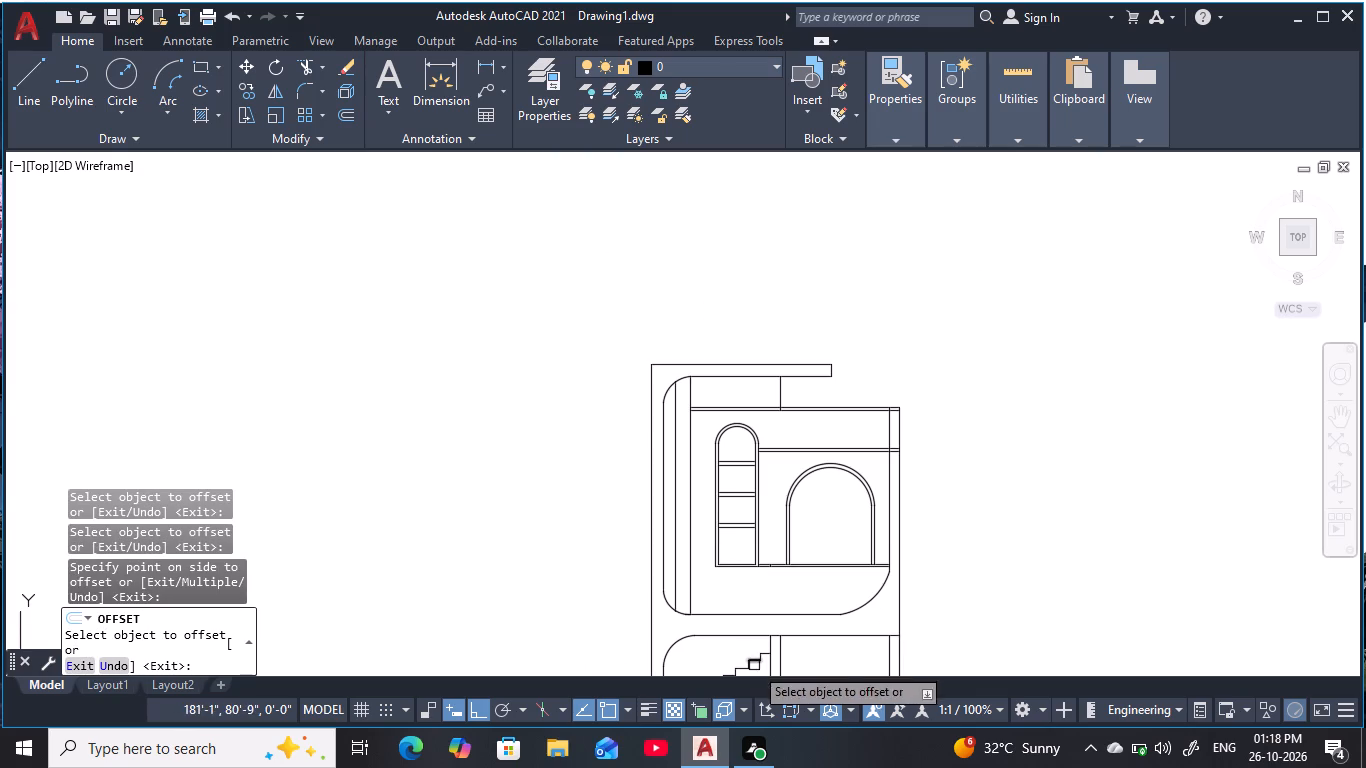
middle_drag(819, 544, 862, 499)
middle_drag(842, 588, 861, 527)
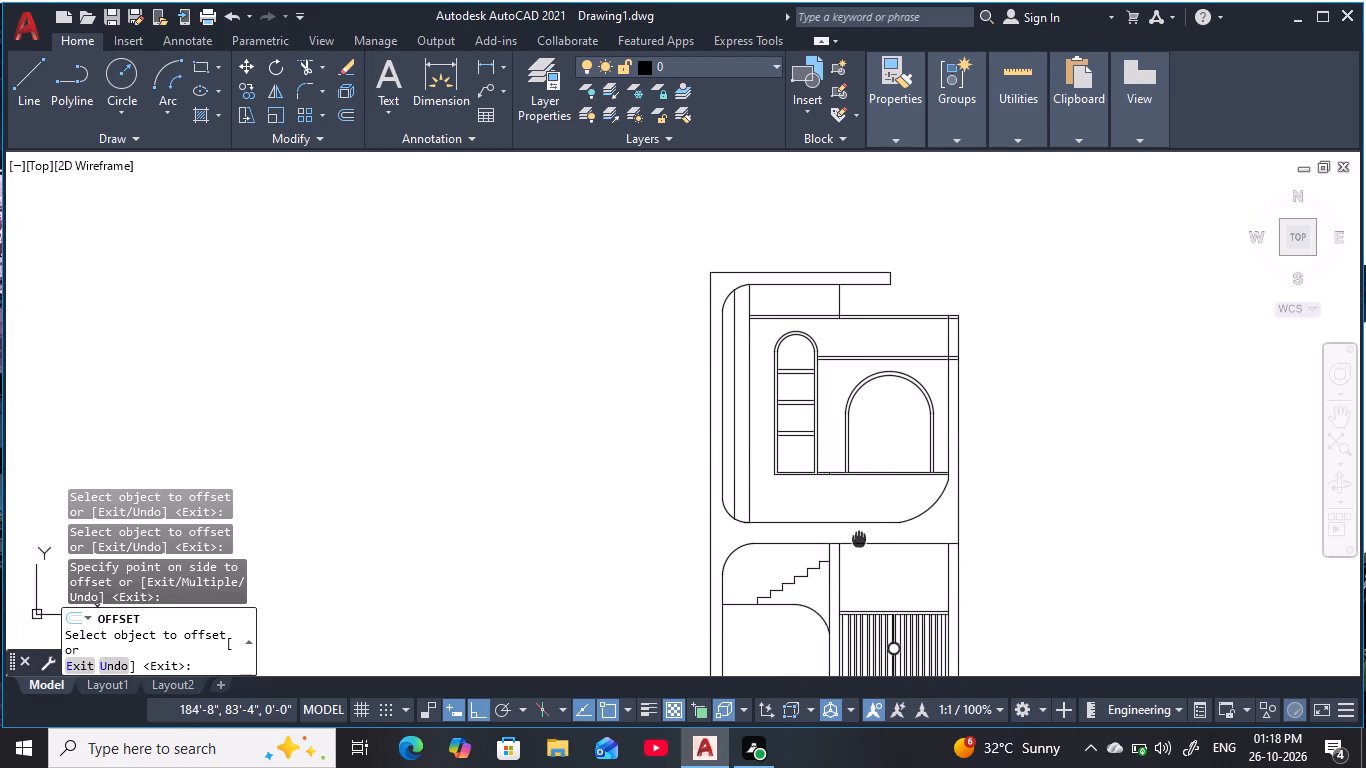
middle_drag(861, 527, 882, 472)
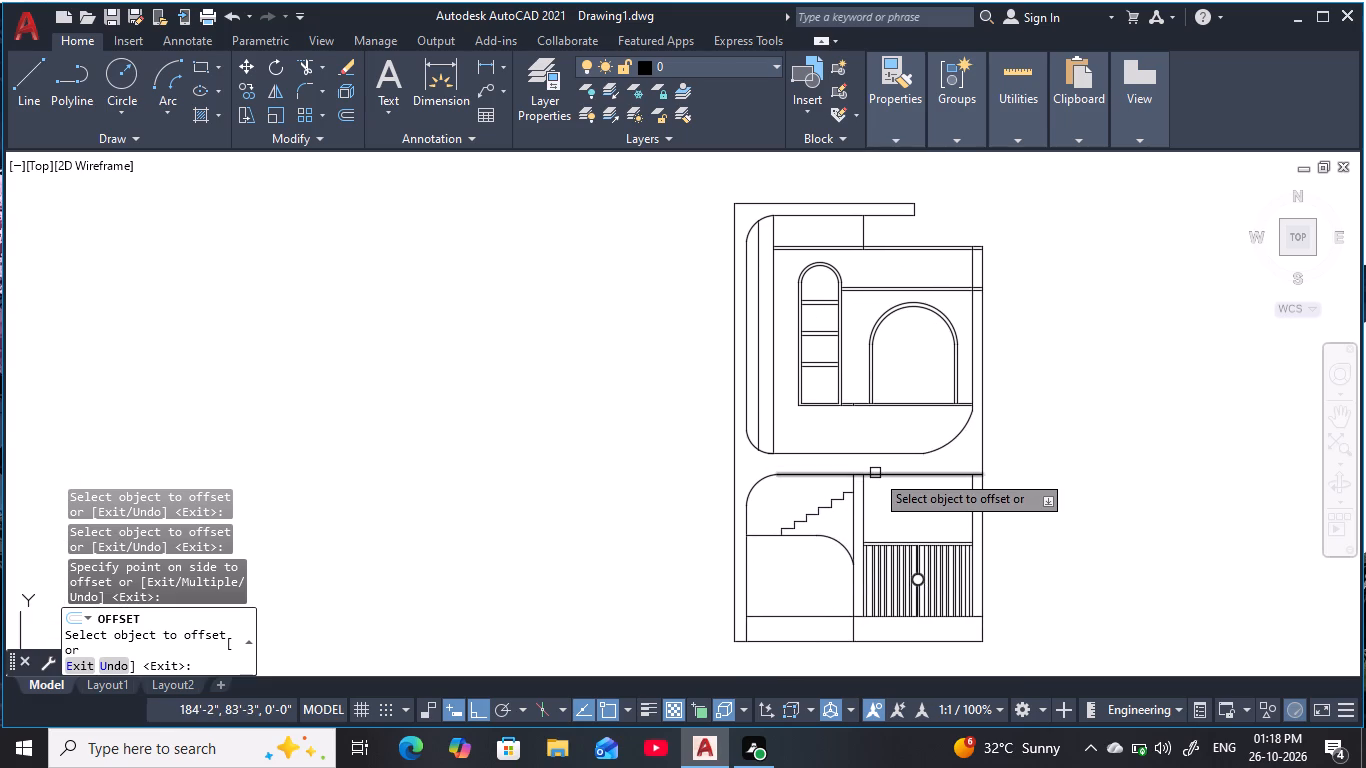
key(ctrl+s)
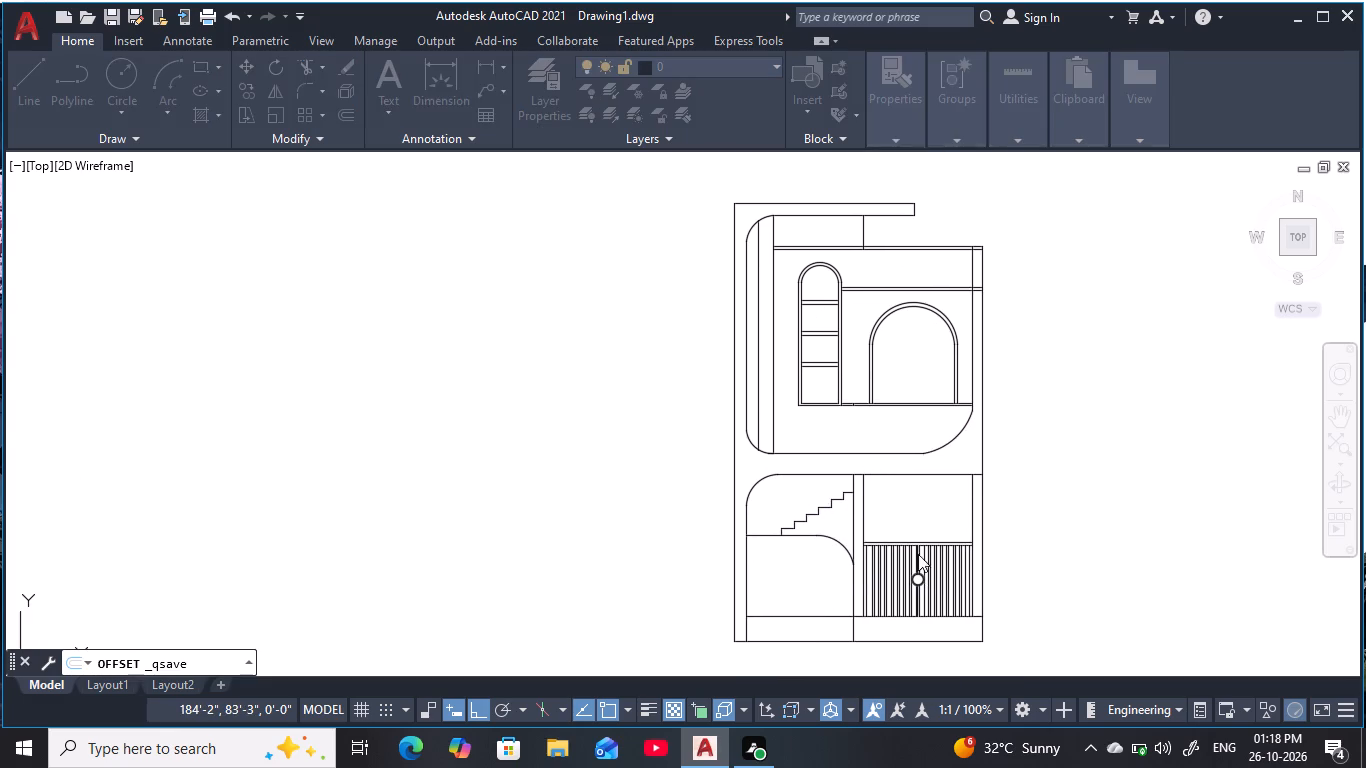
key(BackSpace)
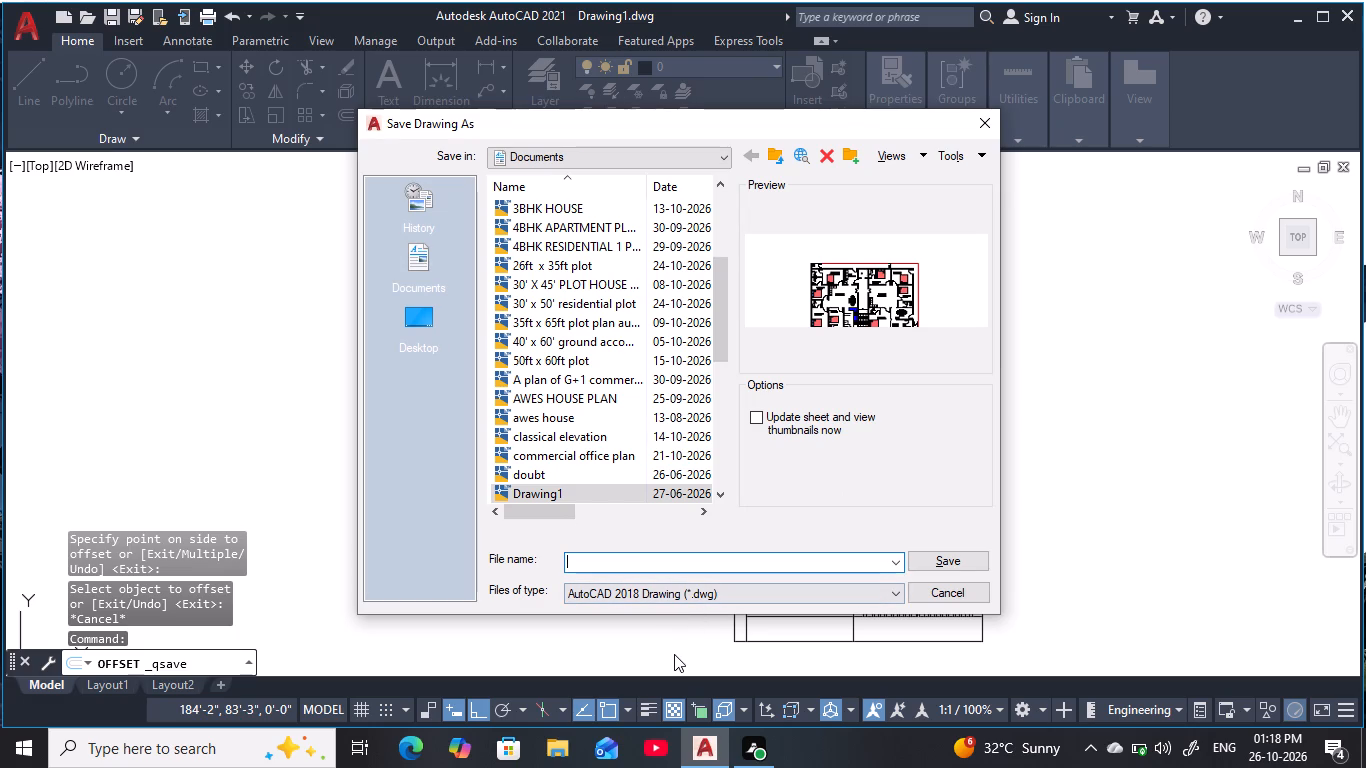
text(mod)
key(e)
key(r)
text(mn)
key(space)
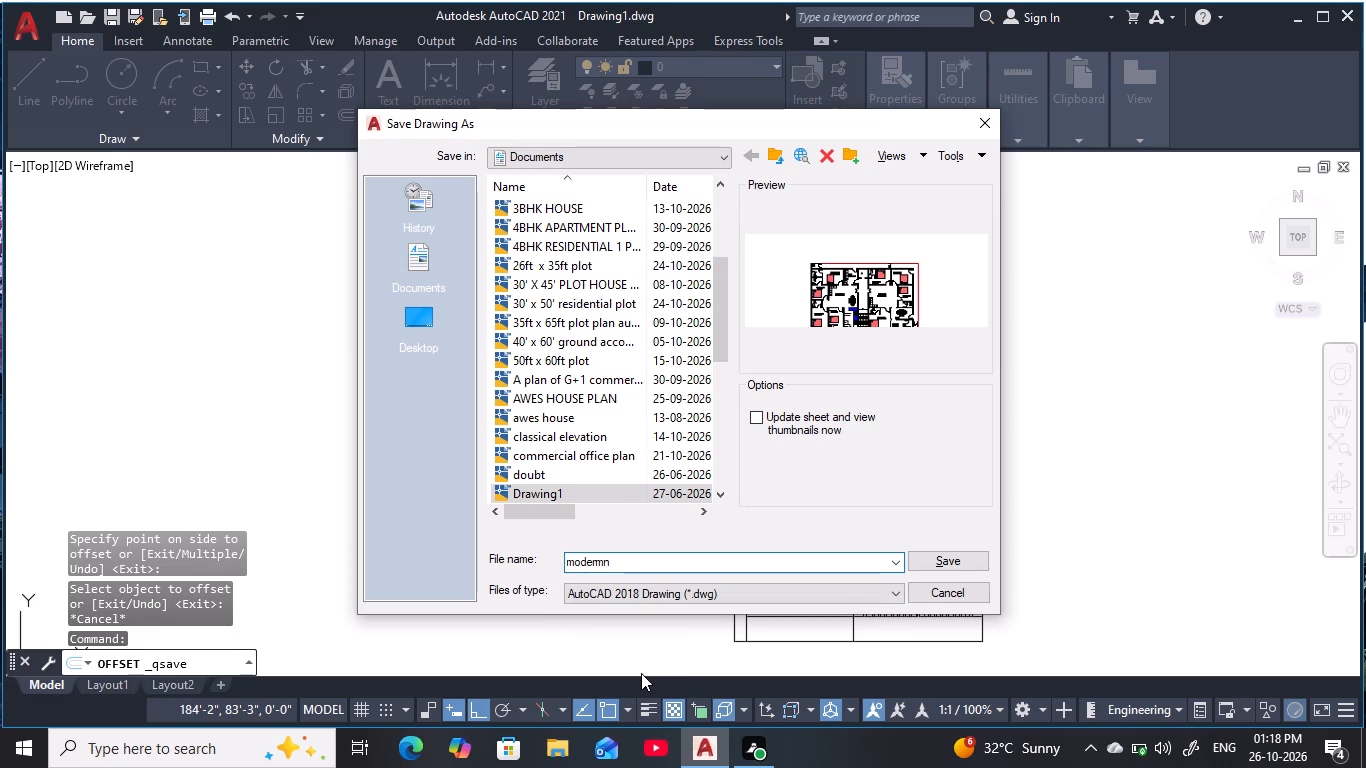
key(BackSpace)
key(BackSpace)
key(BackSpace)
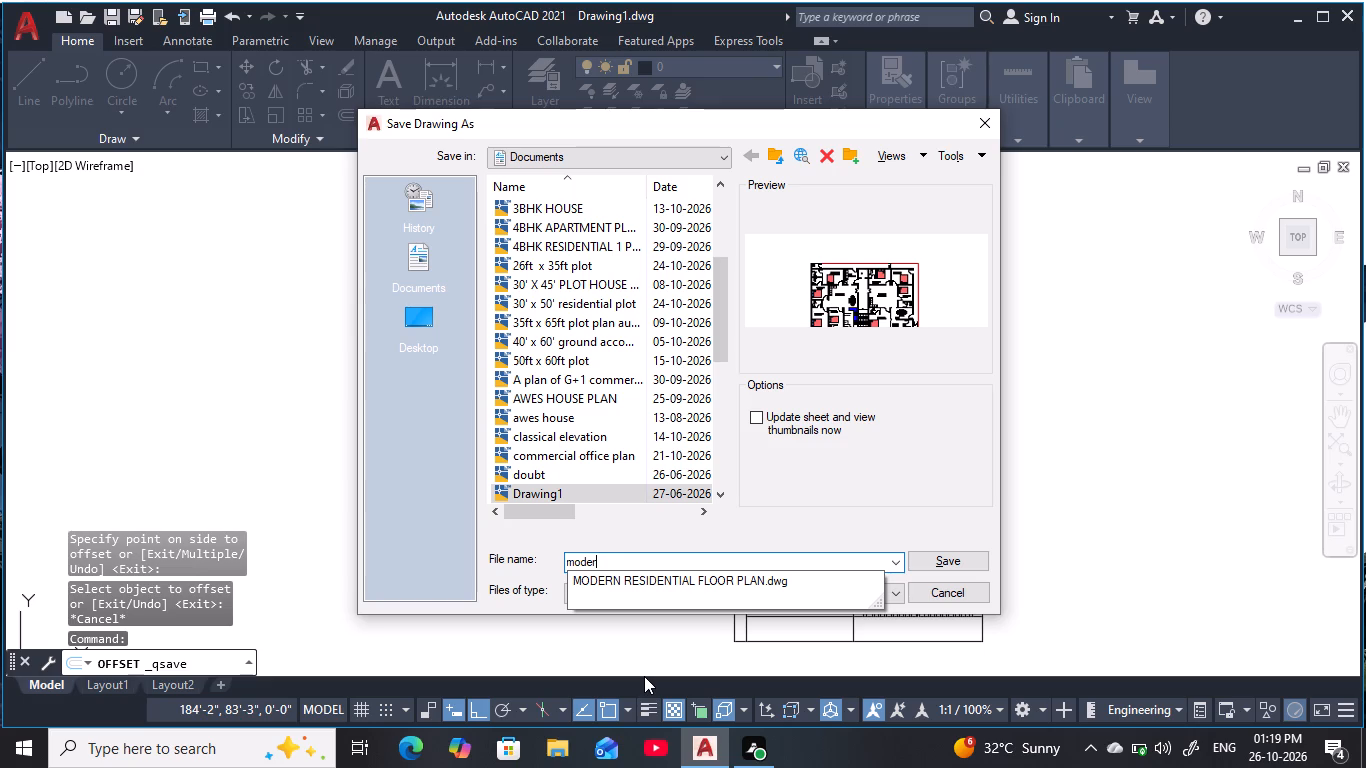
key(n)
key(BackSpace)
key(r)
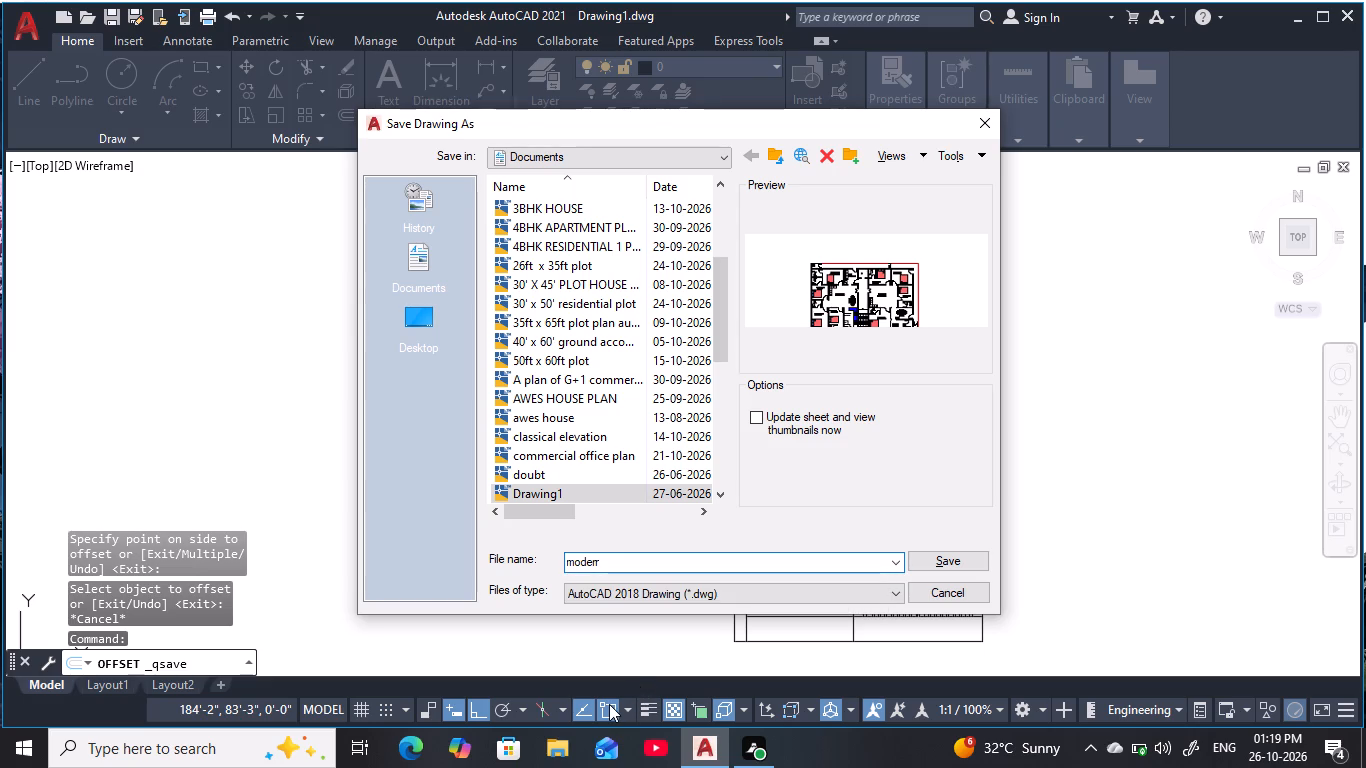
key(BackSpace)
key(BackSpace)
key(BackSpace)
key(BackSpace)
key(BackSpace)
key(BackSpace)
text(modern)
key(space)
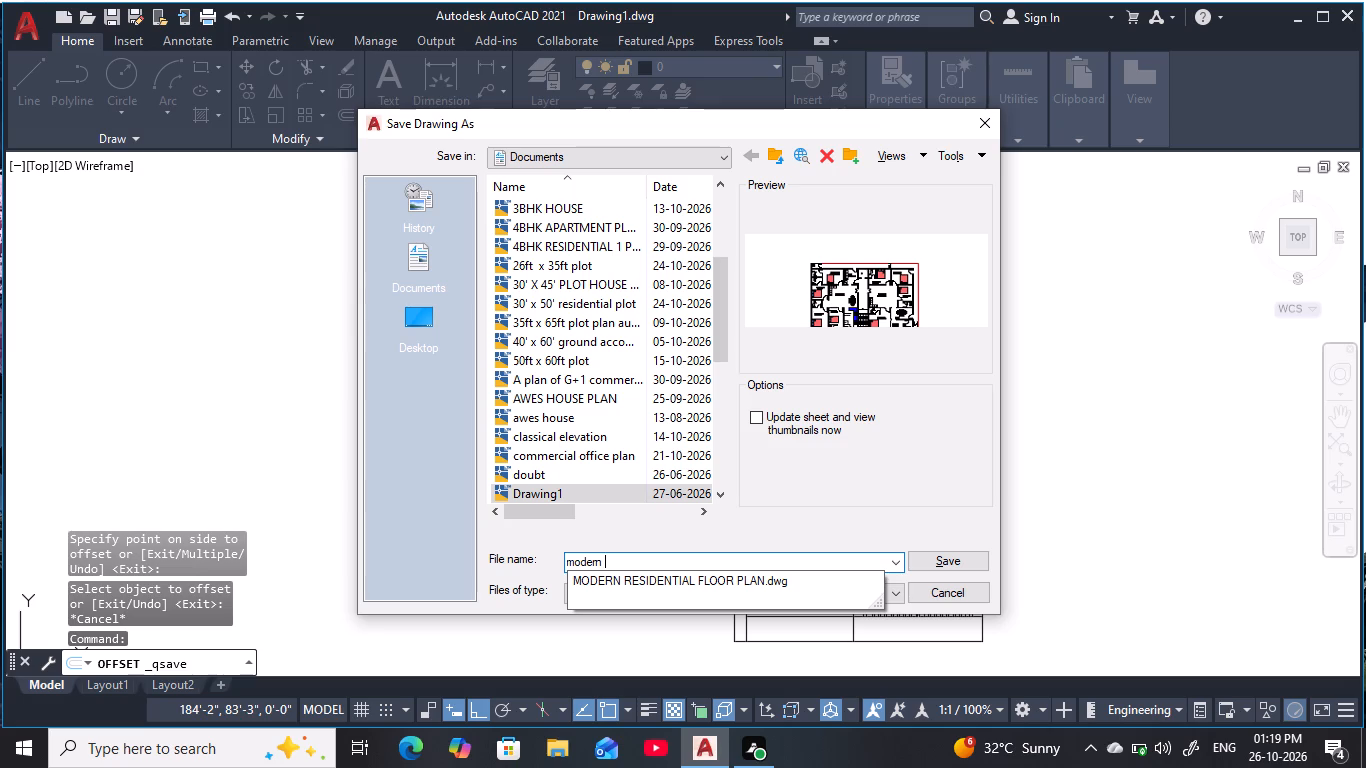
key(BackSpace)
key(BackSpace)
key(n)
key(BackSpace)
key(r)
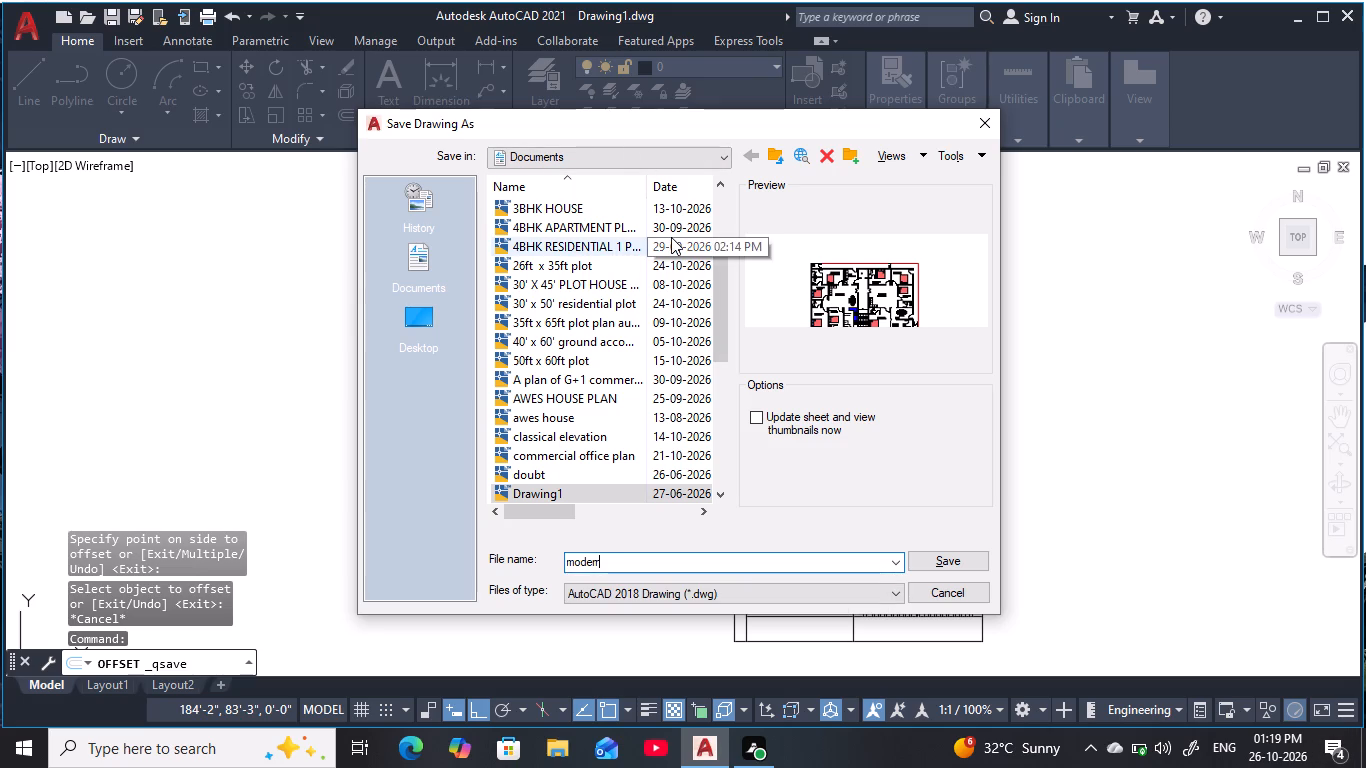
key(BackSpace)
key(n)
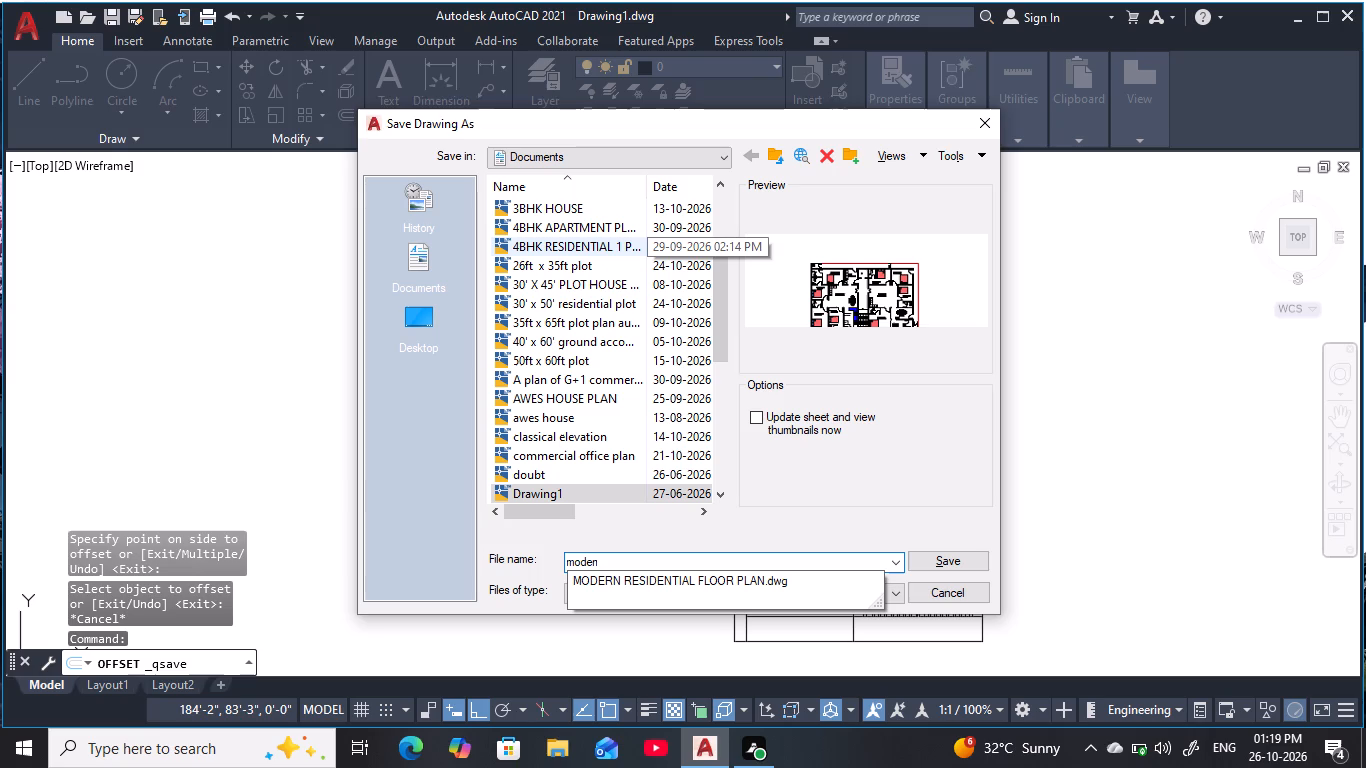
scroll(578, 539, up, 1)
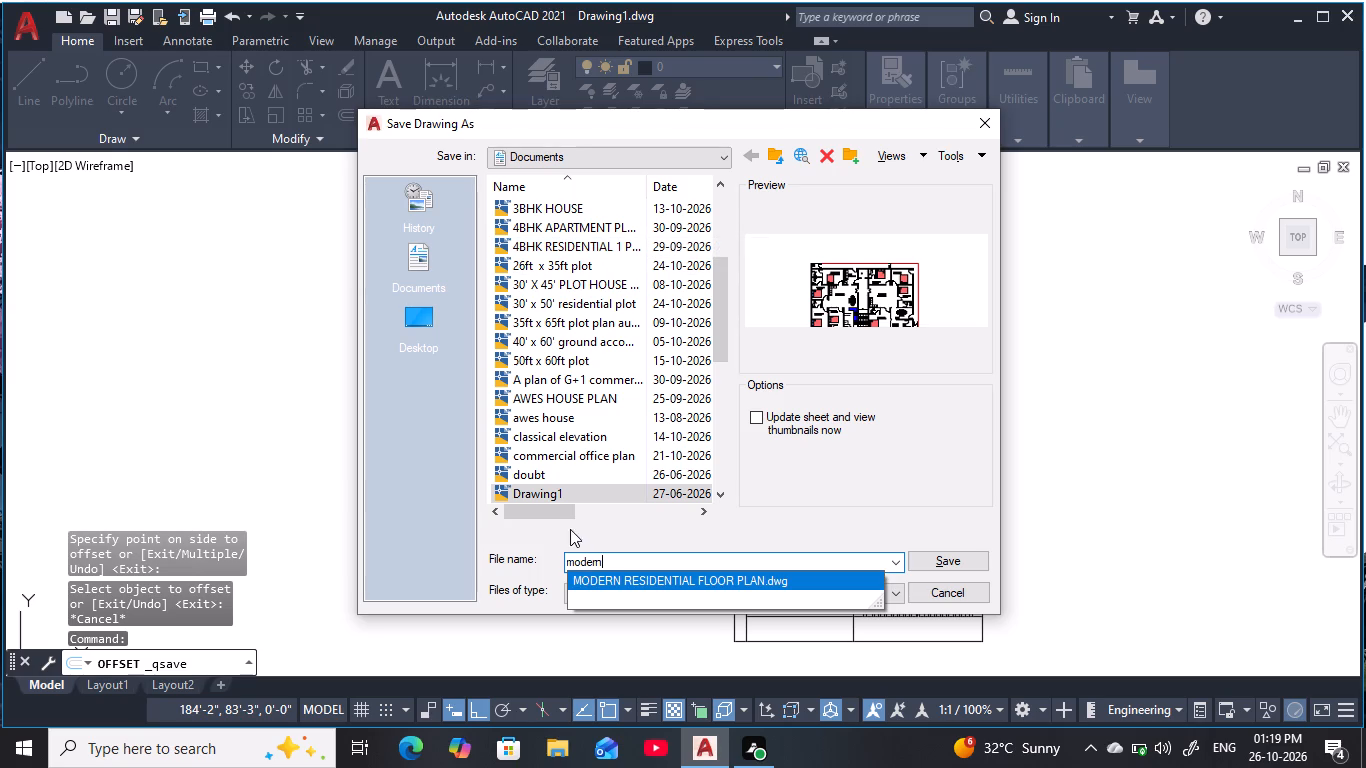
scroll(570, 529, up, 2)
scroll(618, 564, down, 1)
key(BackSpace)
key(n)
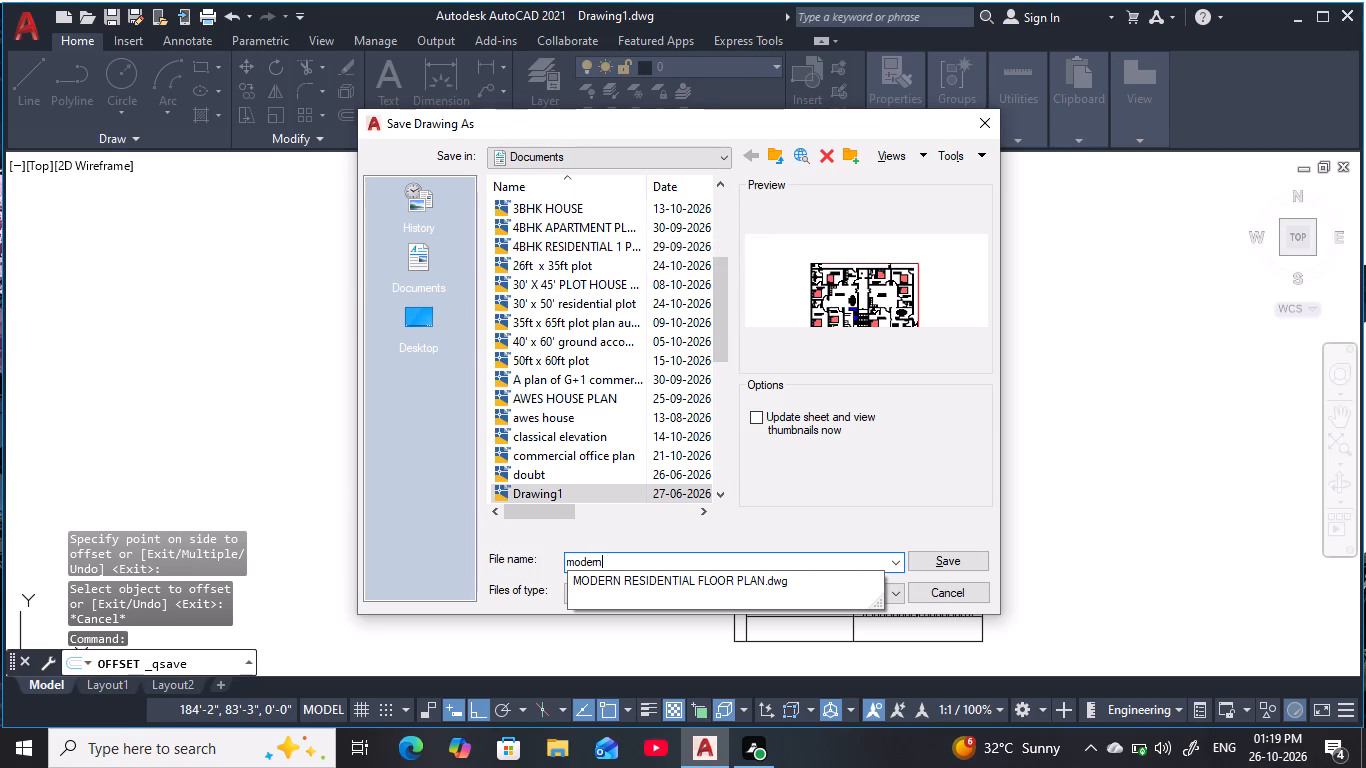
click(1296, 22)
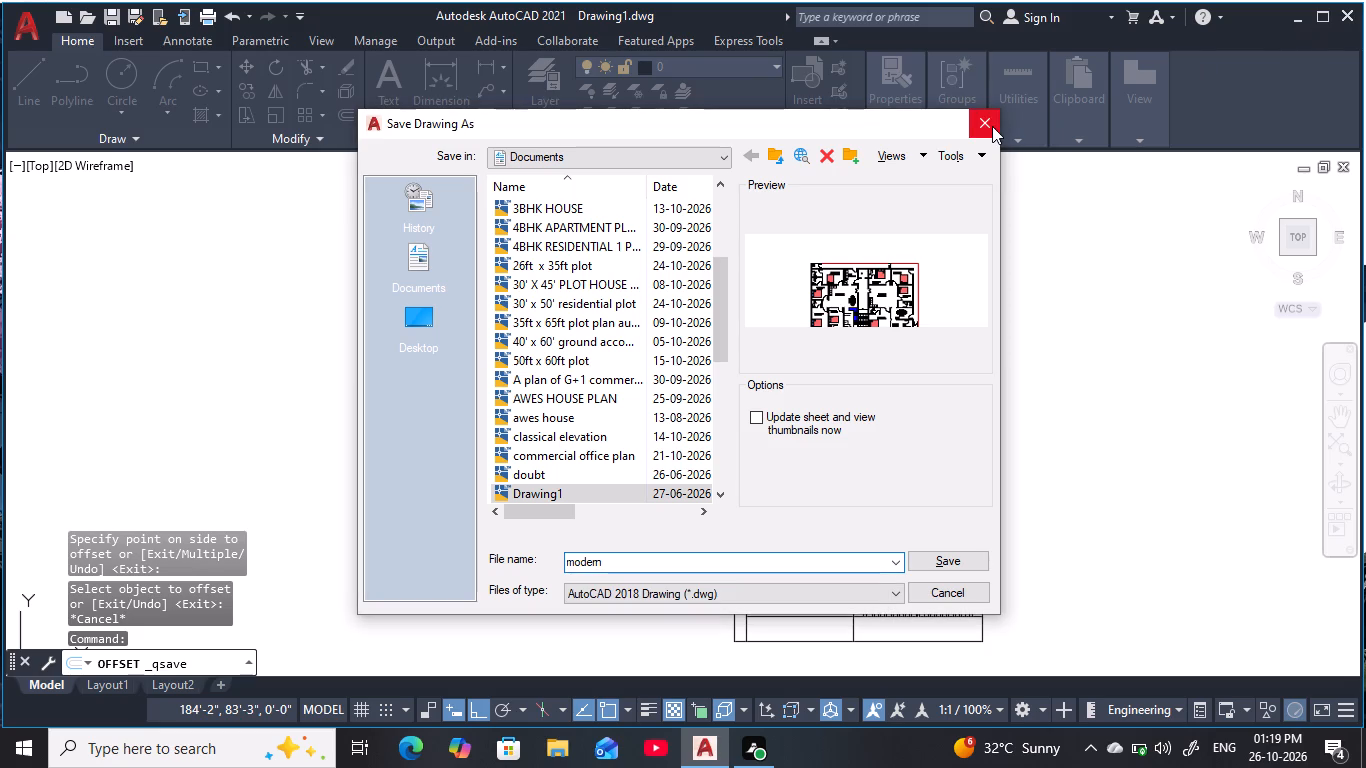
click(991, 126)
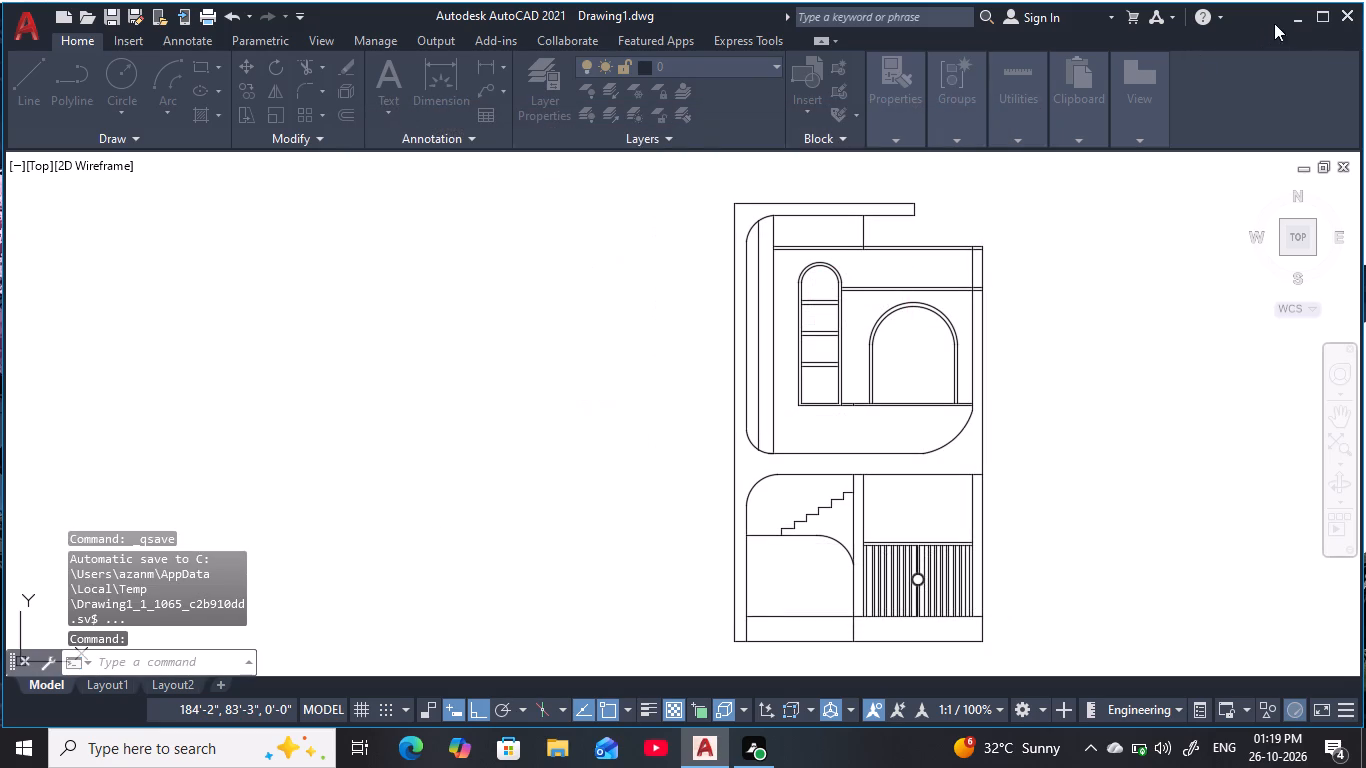
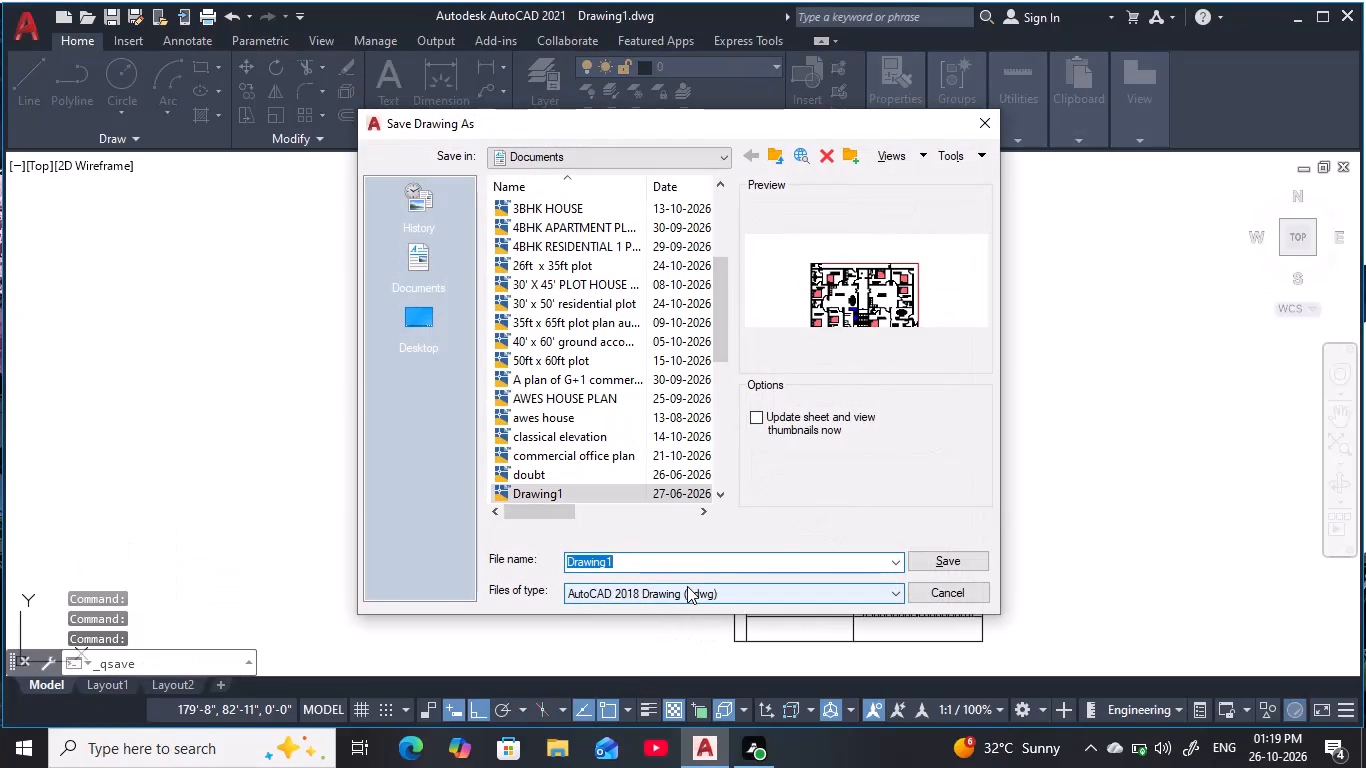
Save the drawing in the Documents folder under the file name "modern G+1 elevation".
key(BackSpace)
text(modern)
key(space)
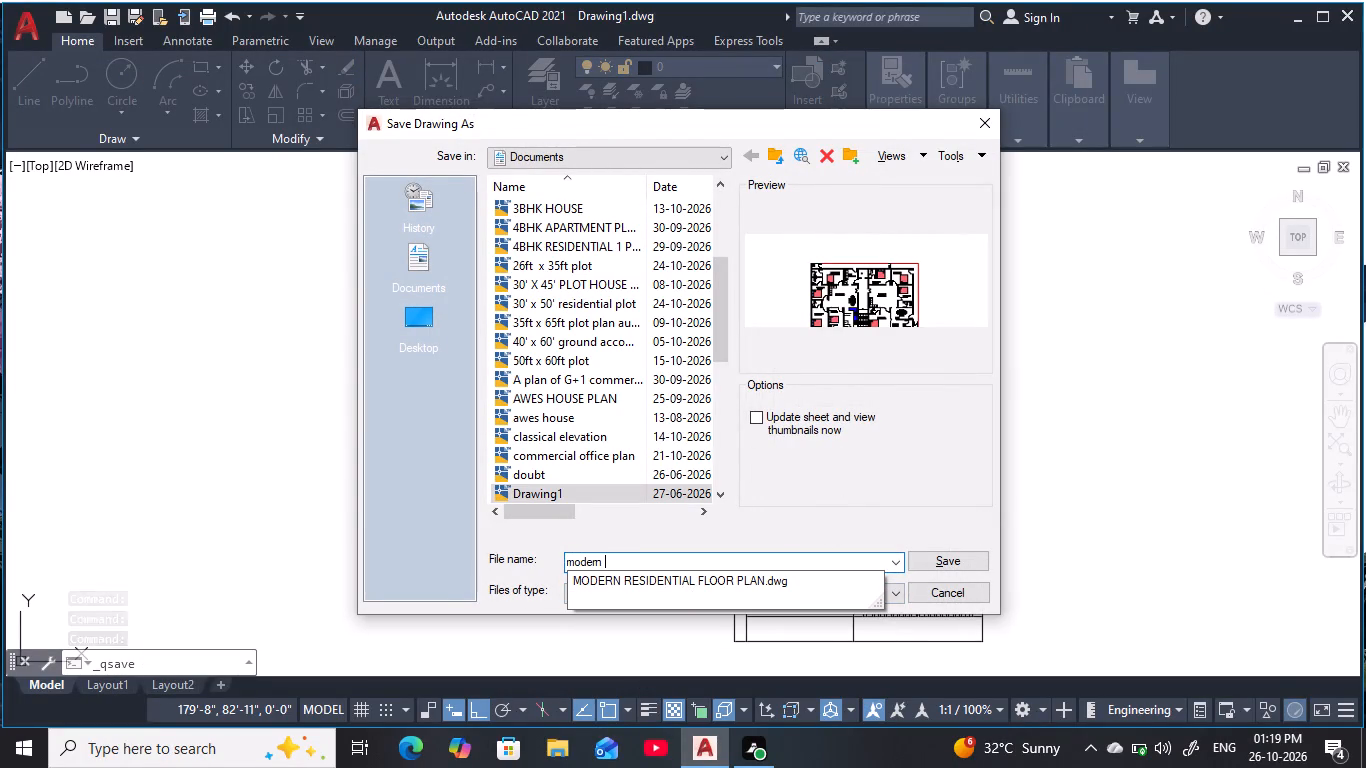
key(g)
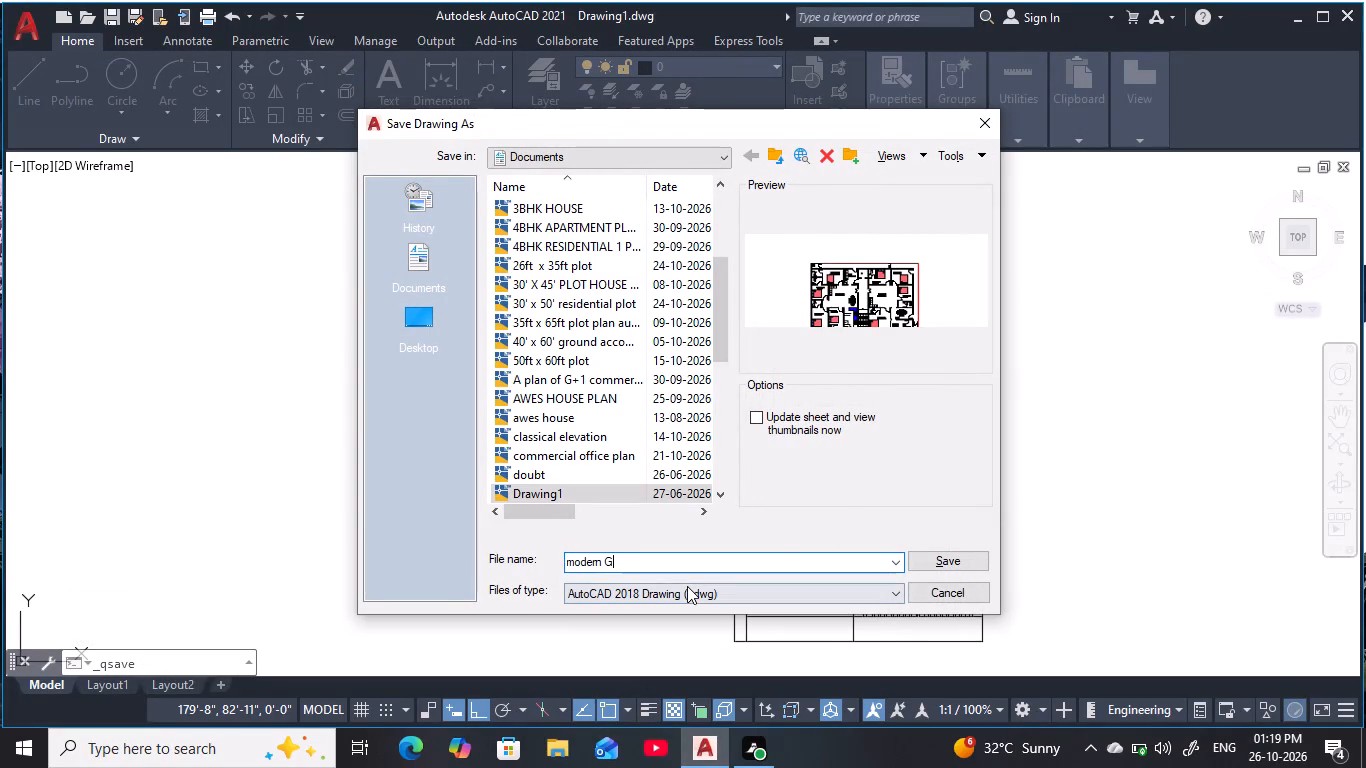
key(shift+plus)
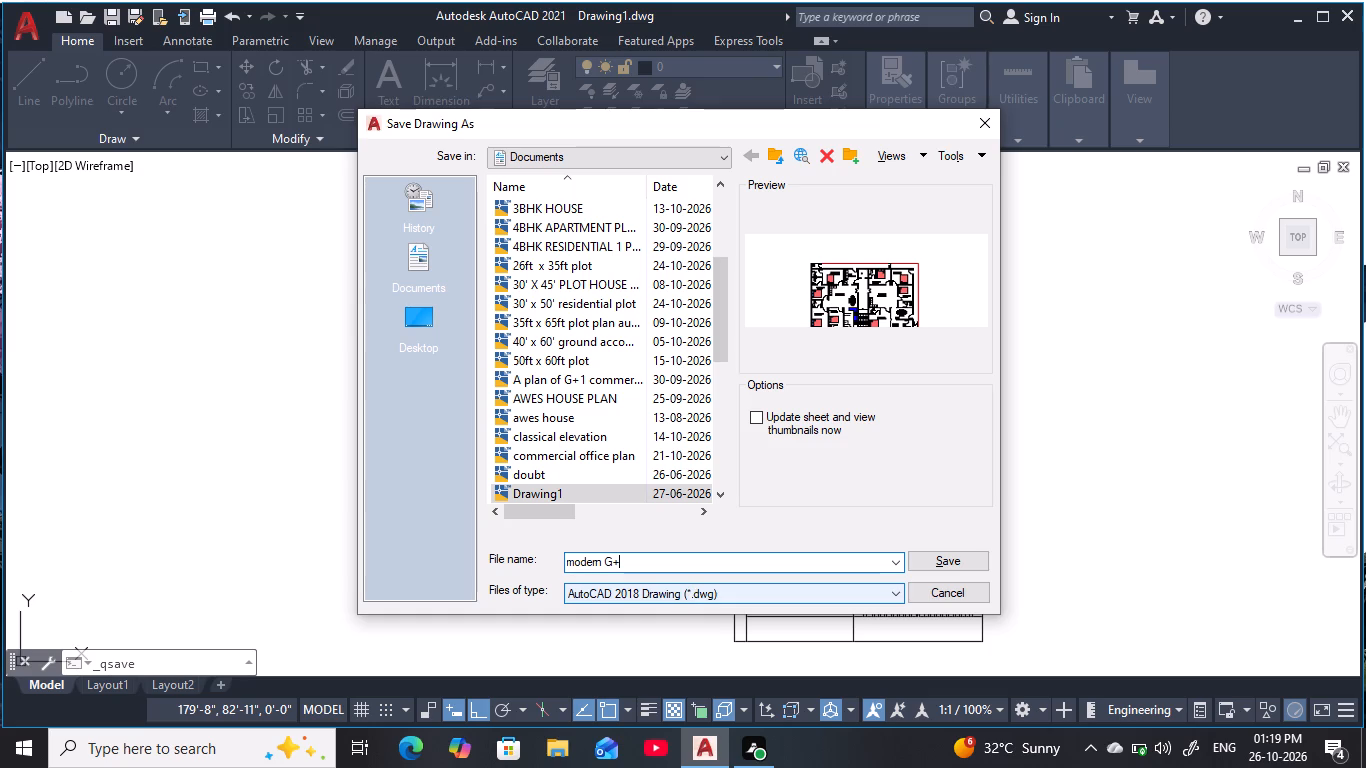
key(1)
key(space)
key(e)
text(LE)
key(v)
key(a)
key(t)
key(i)
key(o)
text(MN)
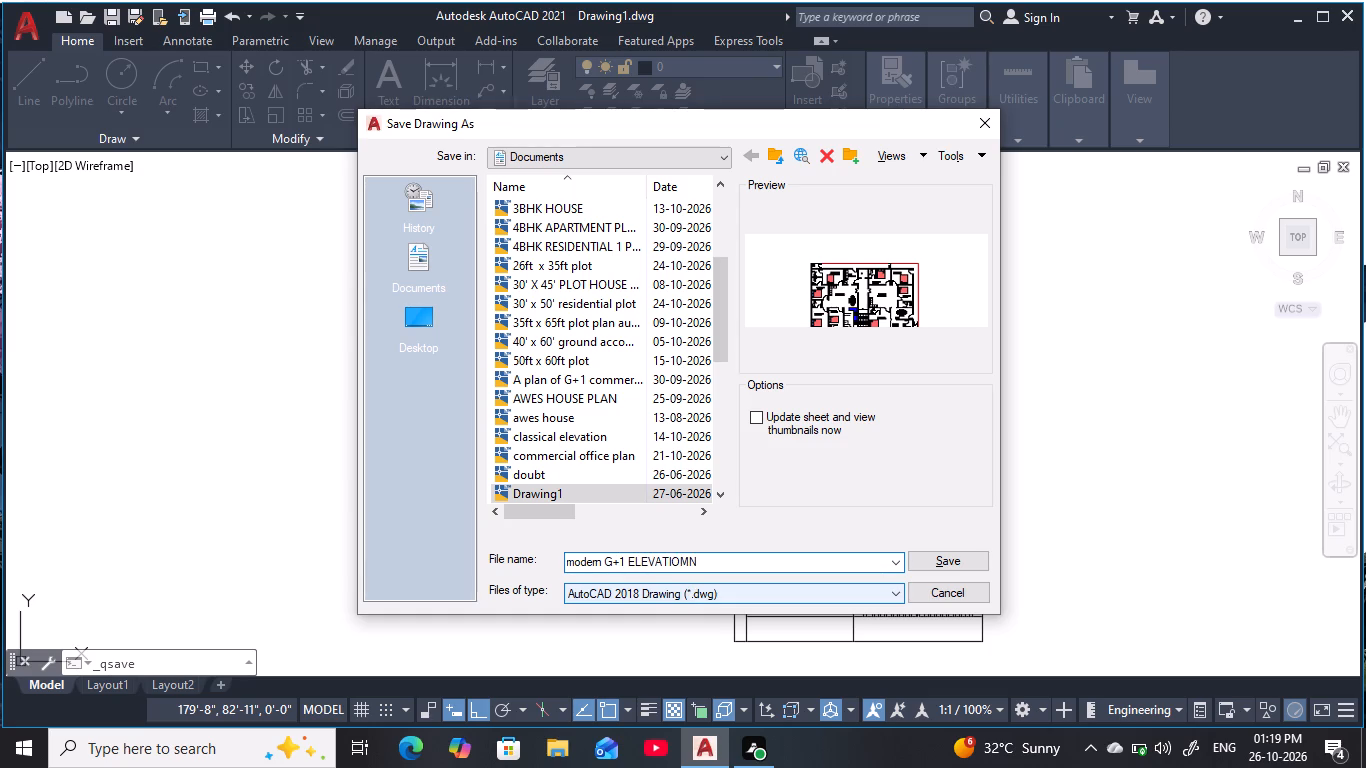
key(BackSpace)
key(BackSpace)
key(BackSpace)
key(BackSpace)
key(BackSpace)
key(BackSpace)
key(BackSpace)
key(BackSpace)
key(BackSpace)
key(BackSpace)
key(BackSpace)
key(BackSpace)
text(1)
key(space)
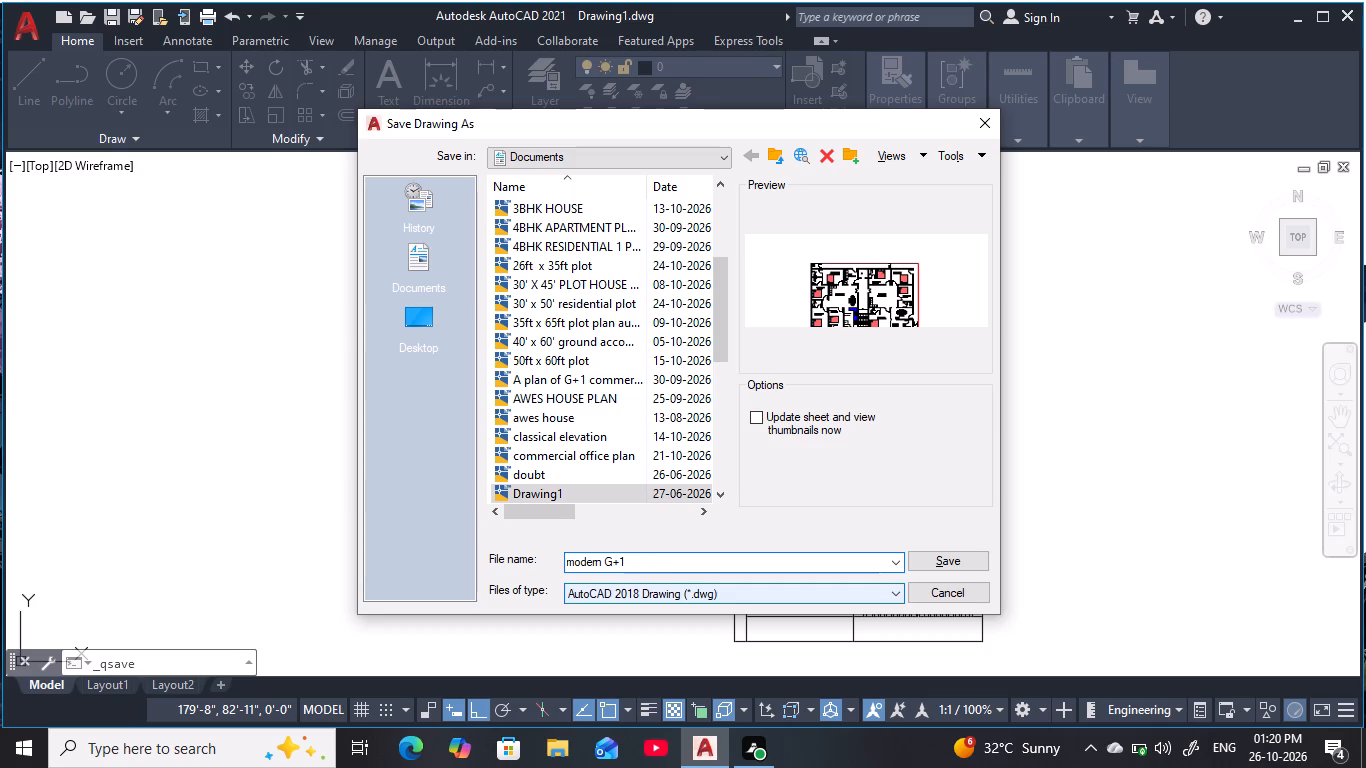
text(elev)
key(a)
key(t)
key(i)
key(o)
key(n)
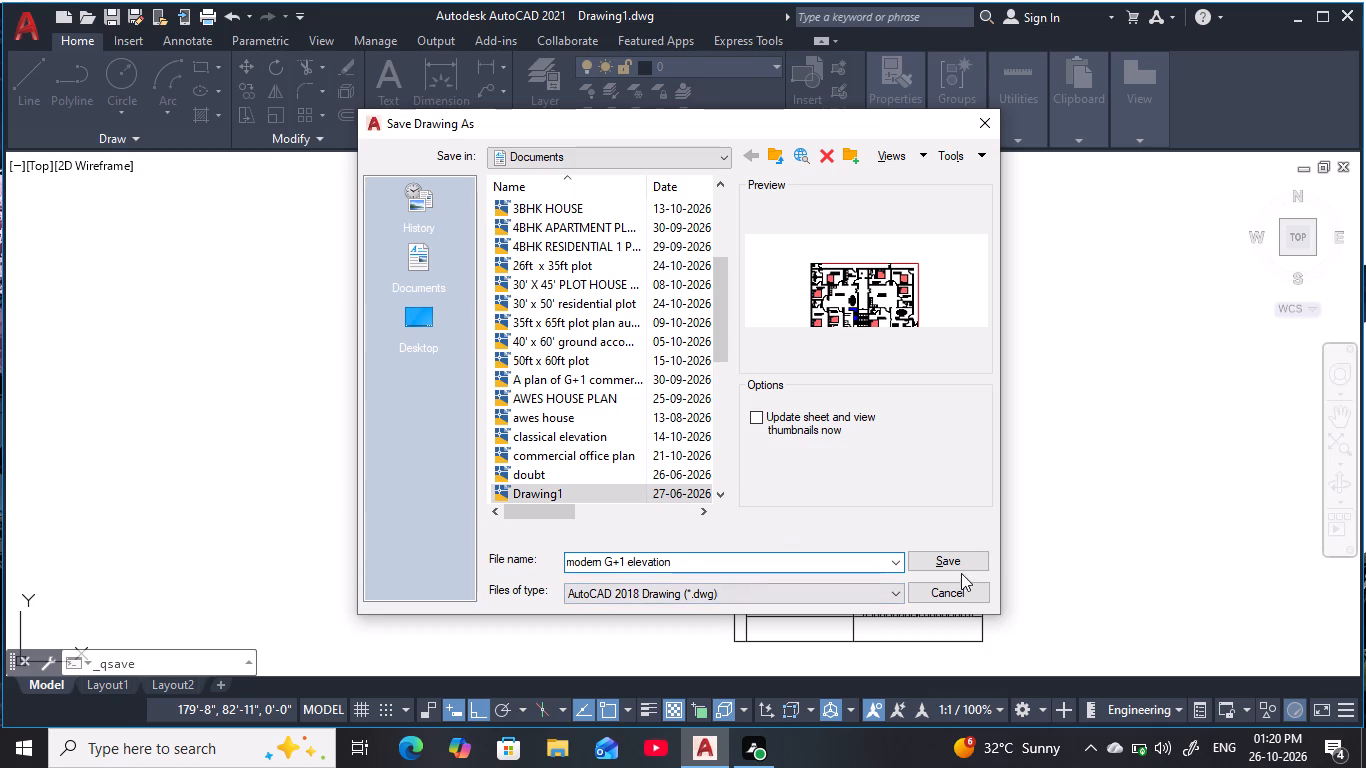
click(960, 568)
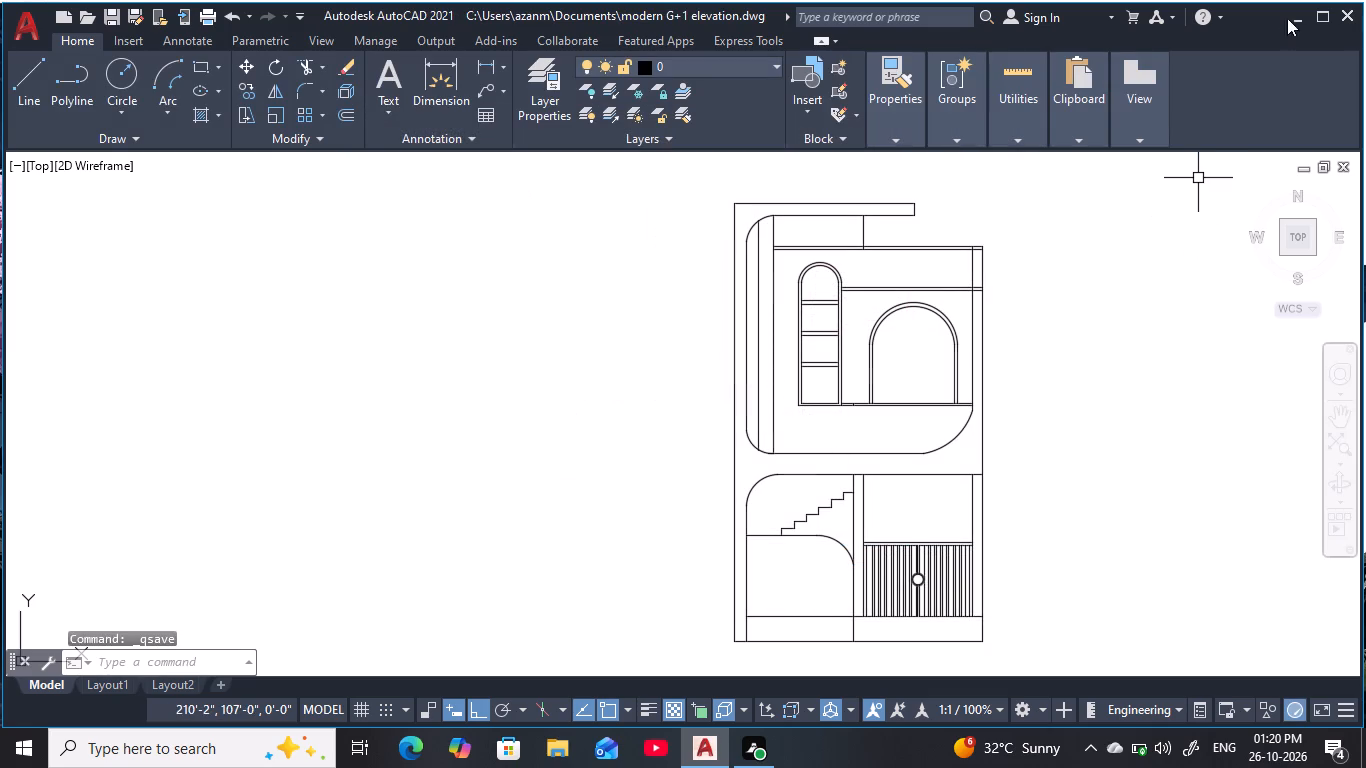
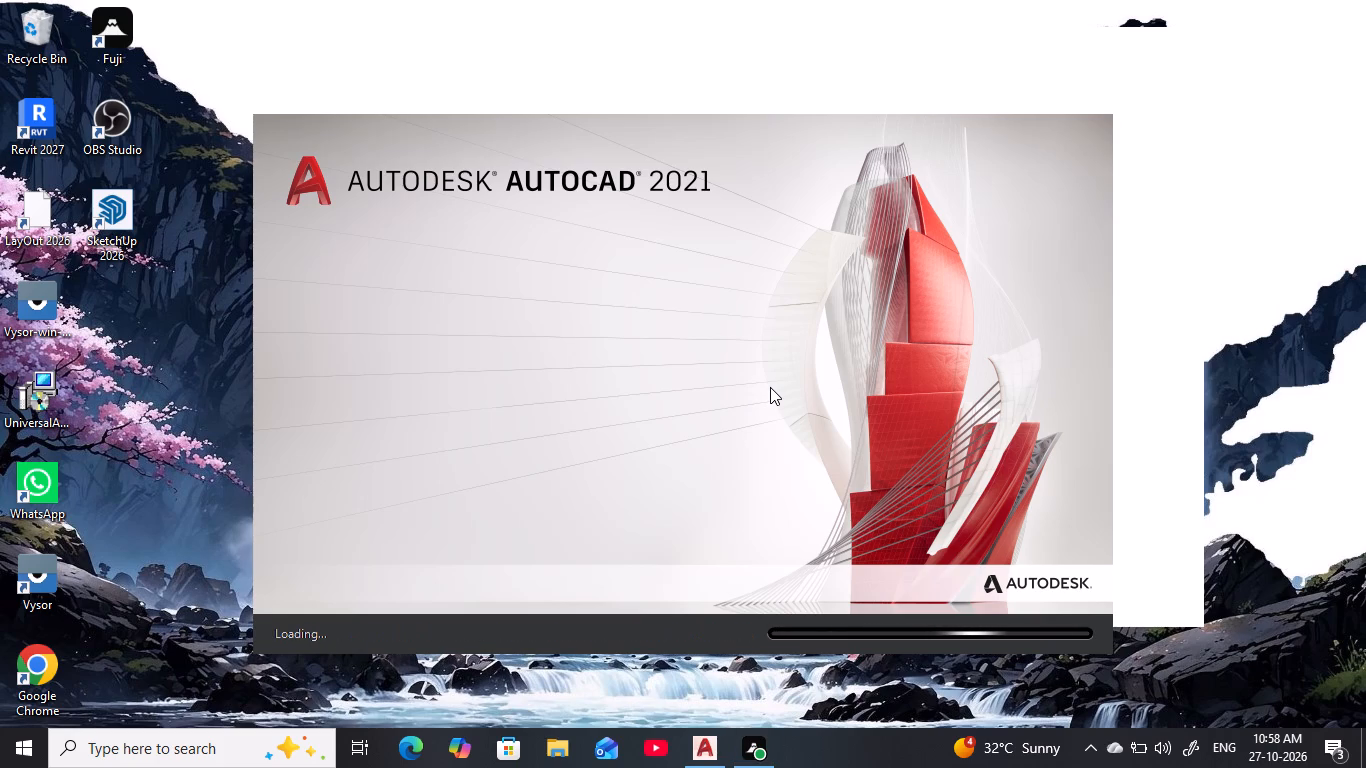
Dismiss the drawing recovery notice and open modern G+1 elevation.dwg from its backup files.
click(776, 290)
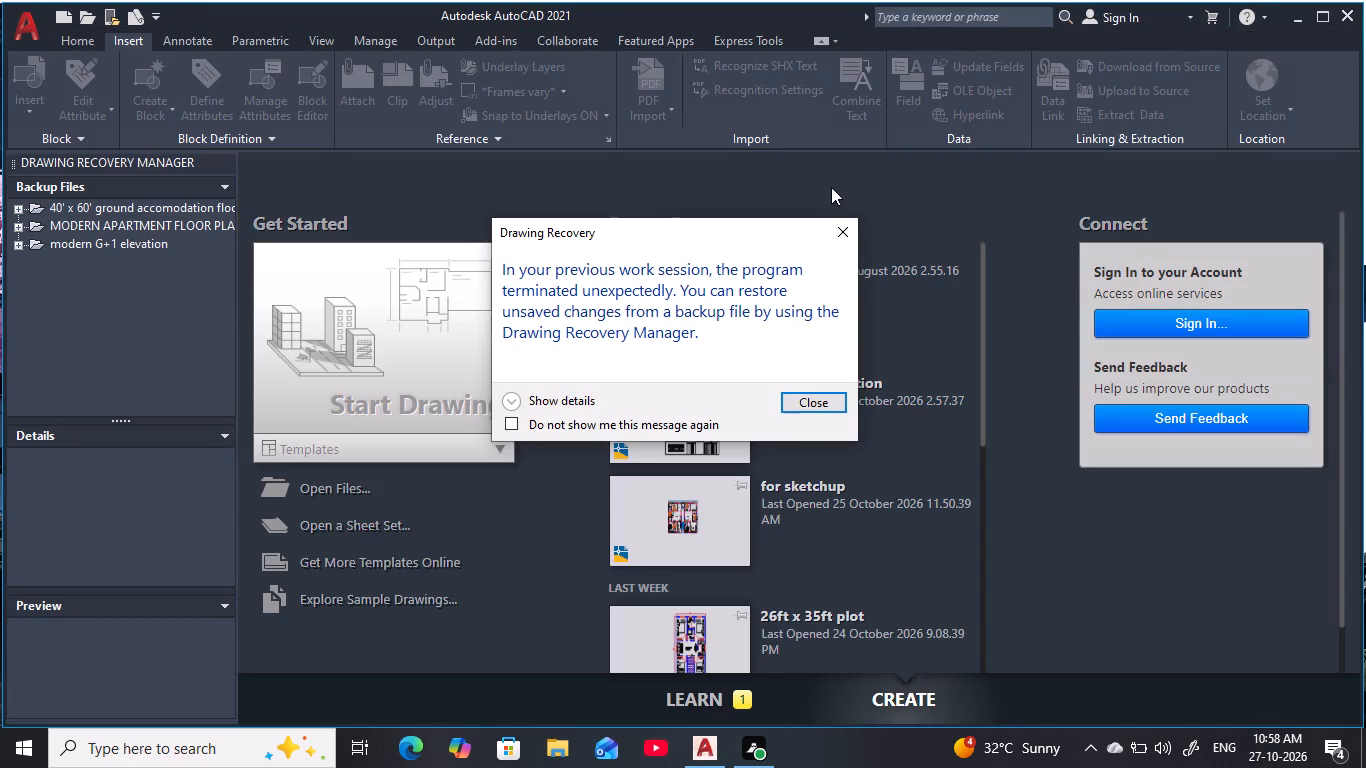
click(840, 224)
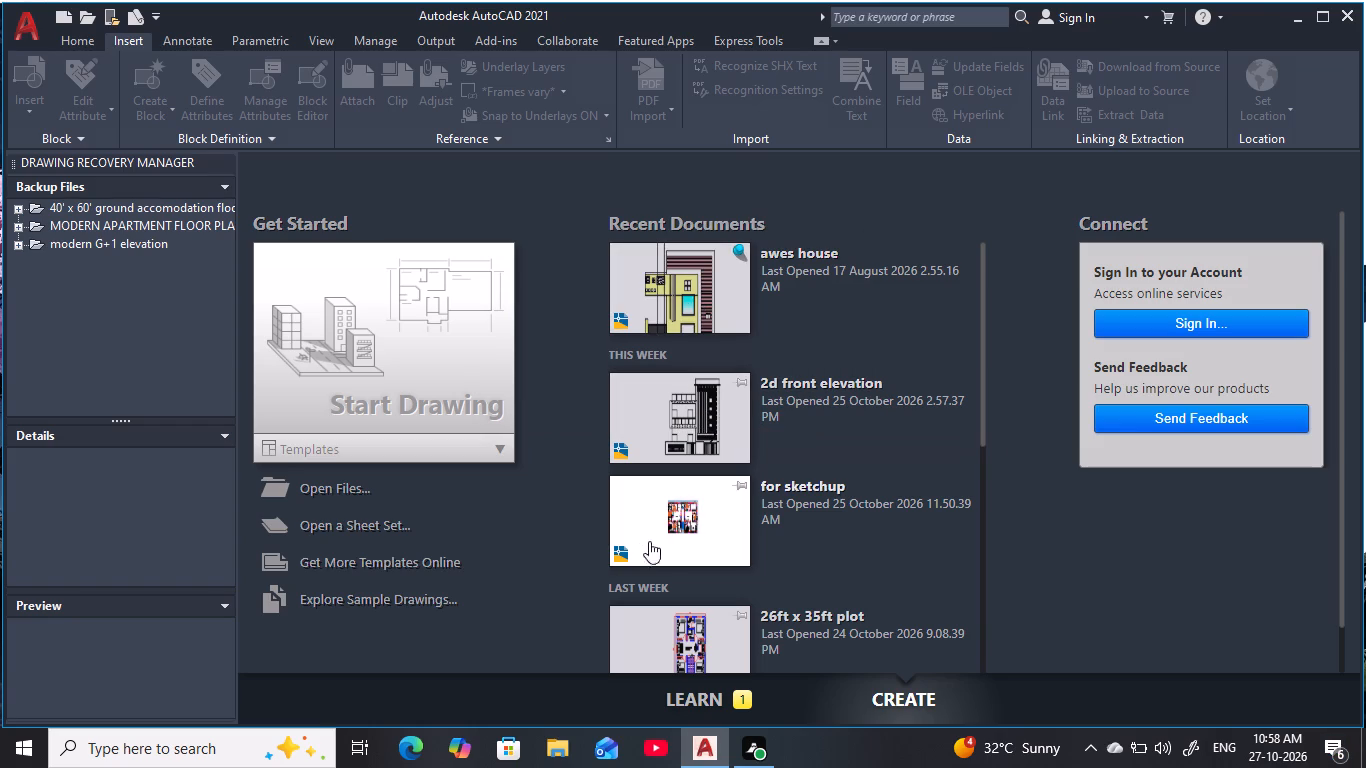
scroll(737, 475, down, 3)
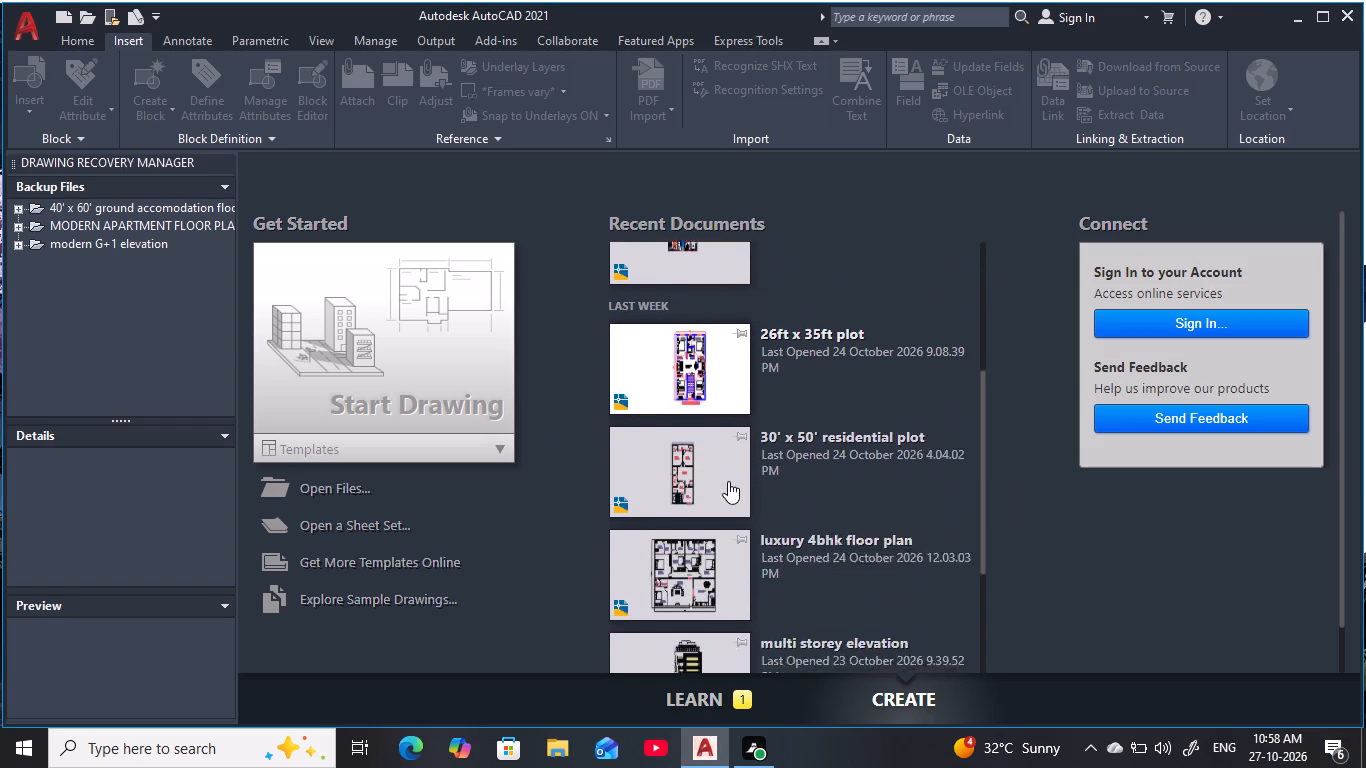
scroll(728, 481, down, 9)
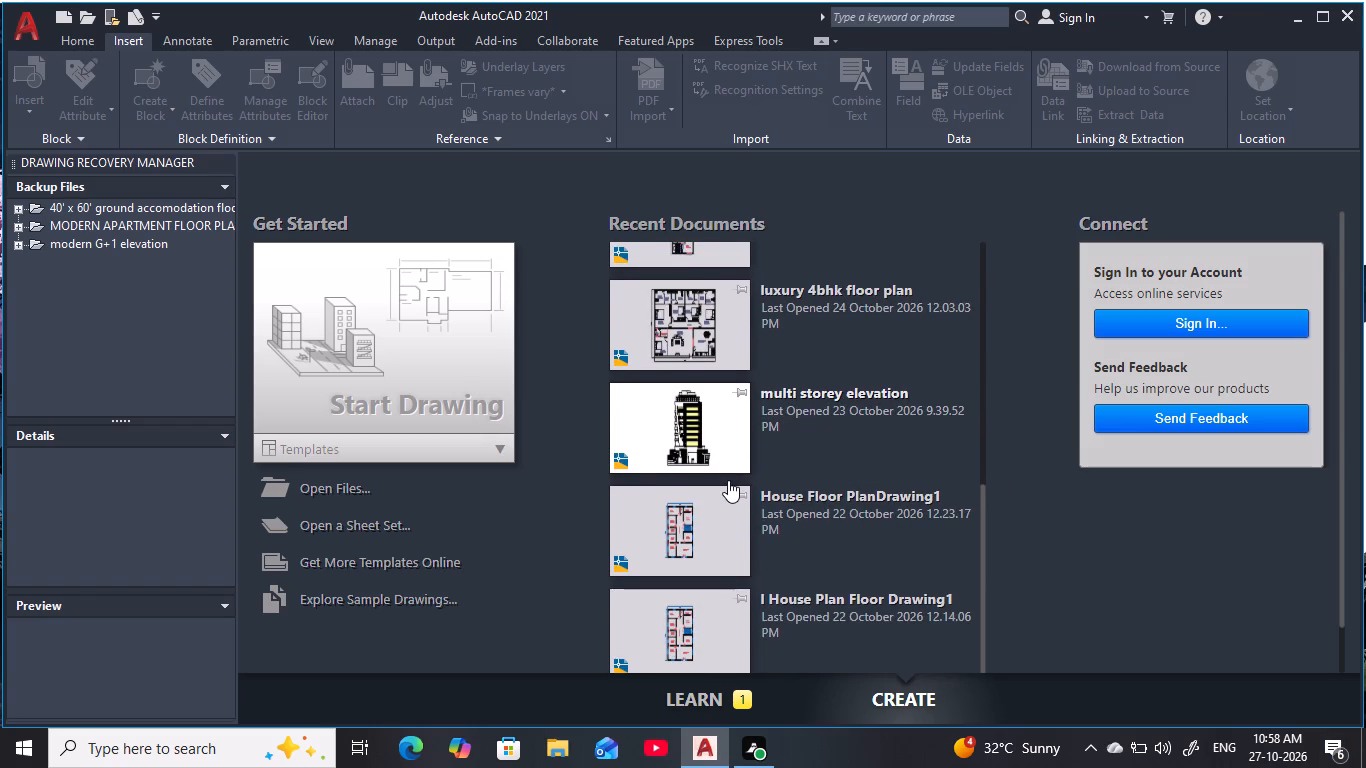
scroll(728, 480, down, 2)
scroll(728, 480, up, 13)
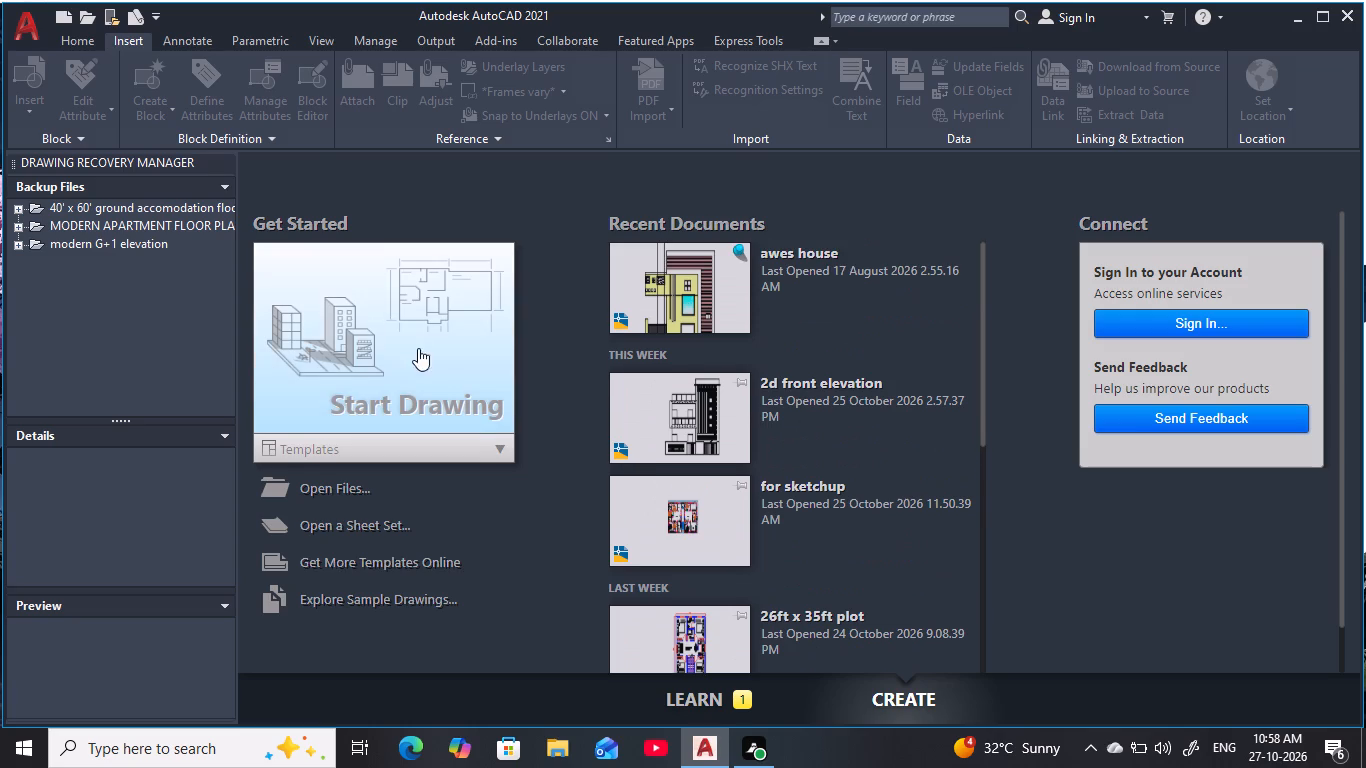
click(145, 244)
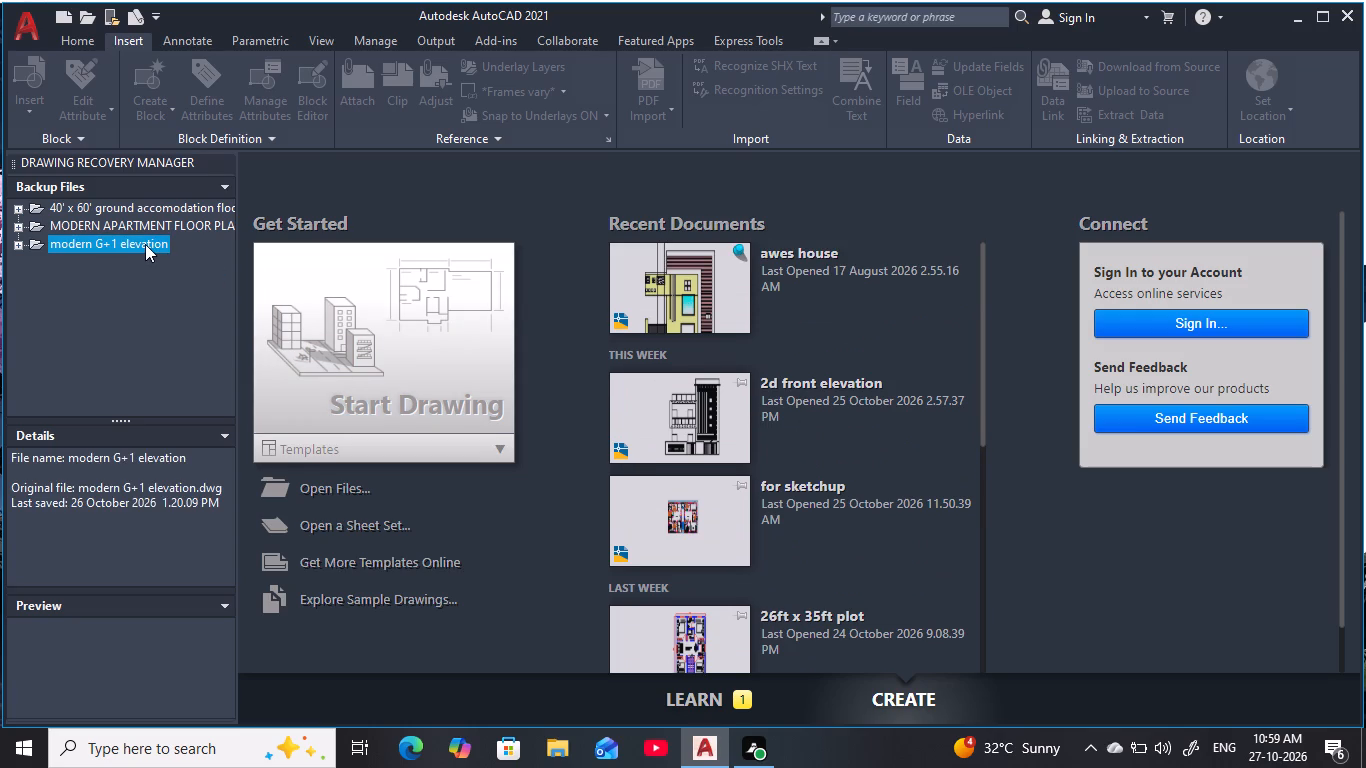
double_click(145, 244)
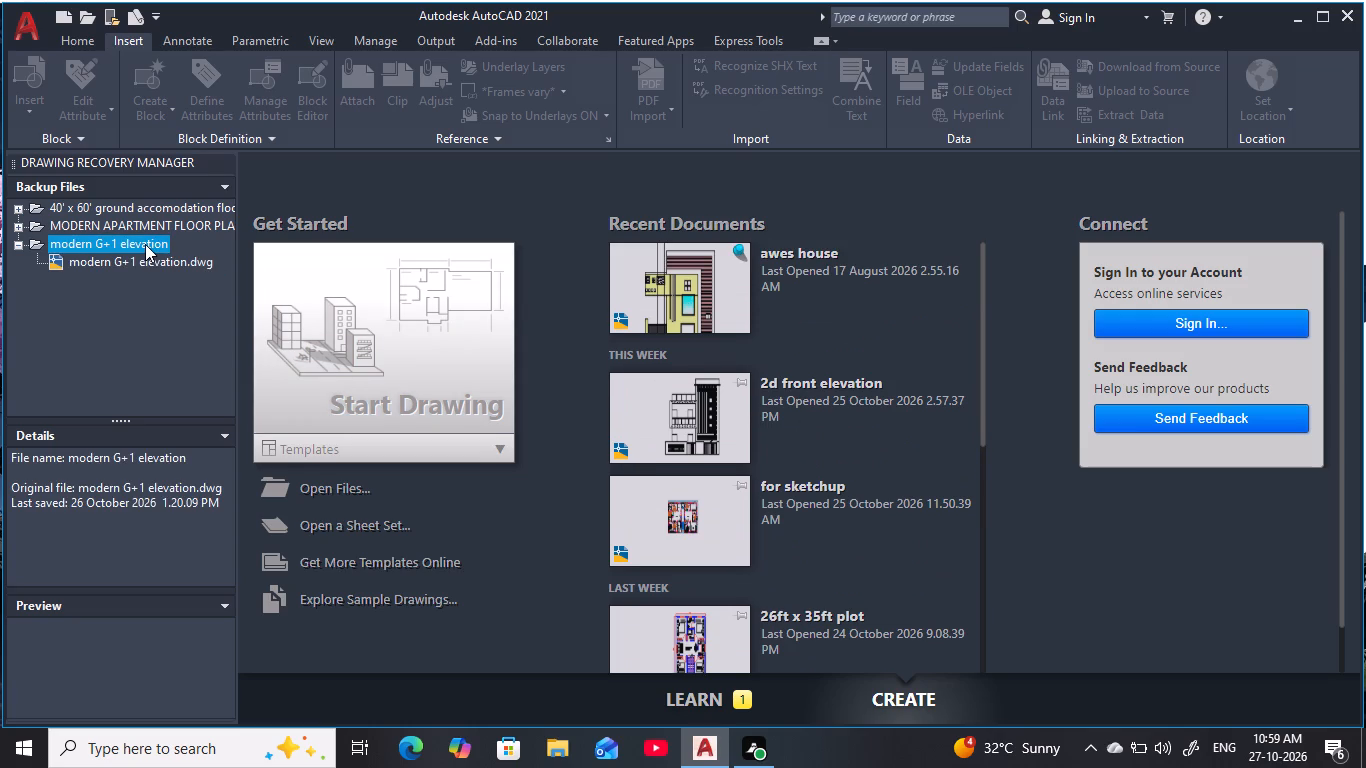
double_click(148, 263)
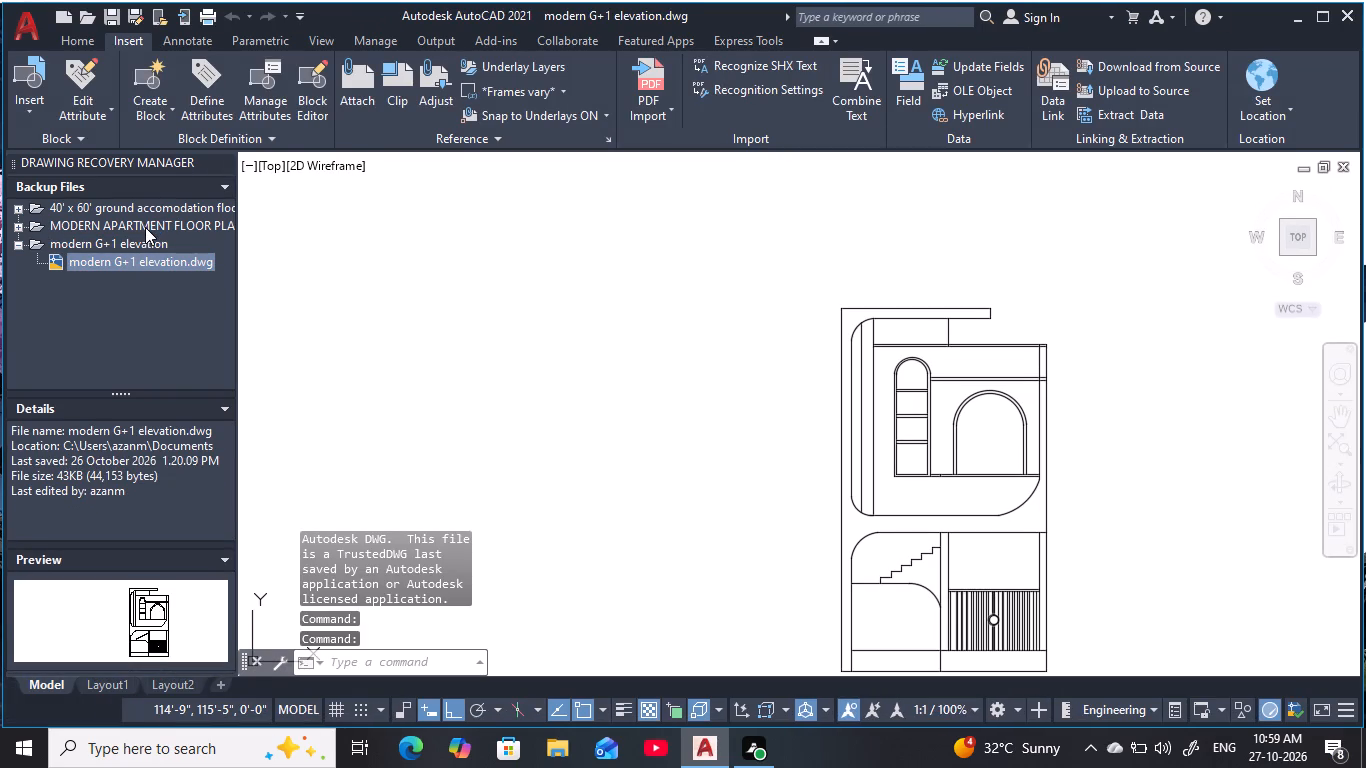
Inspect the backup entries for the modern apartment floor plan and the 40' x 60' ground accommodation floor plan.
click(154, 220)
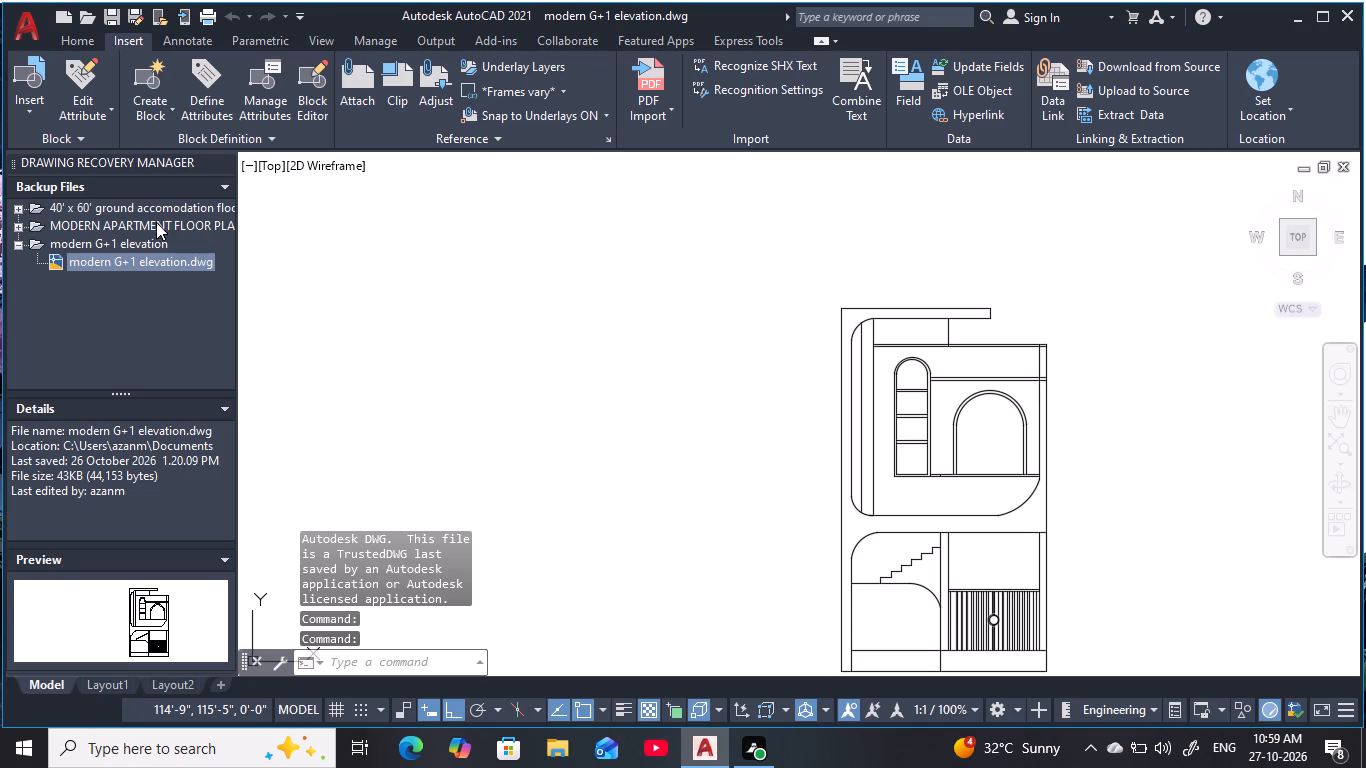
click(158, 226)
double_click(158, 226)
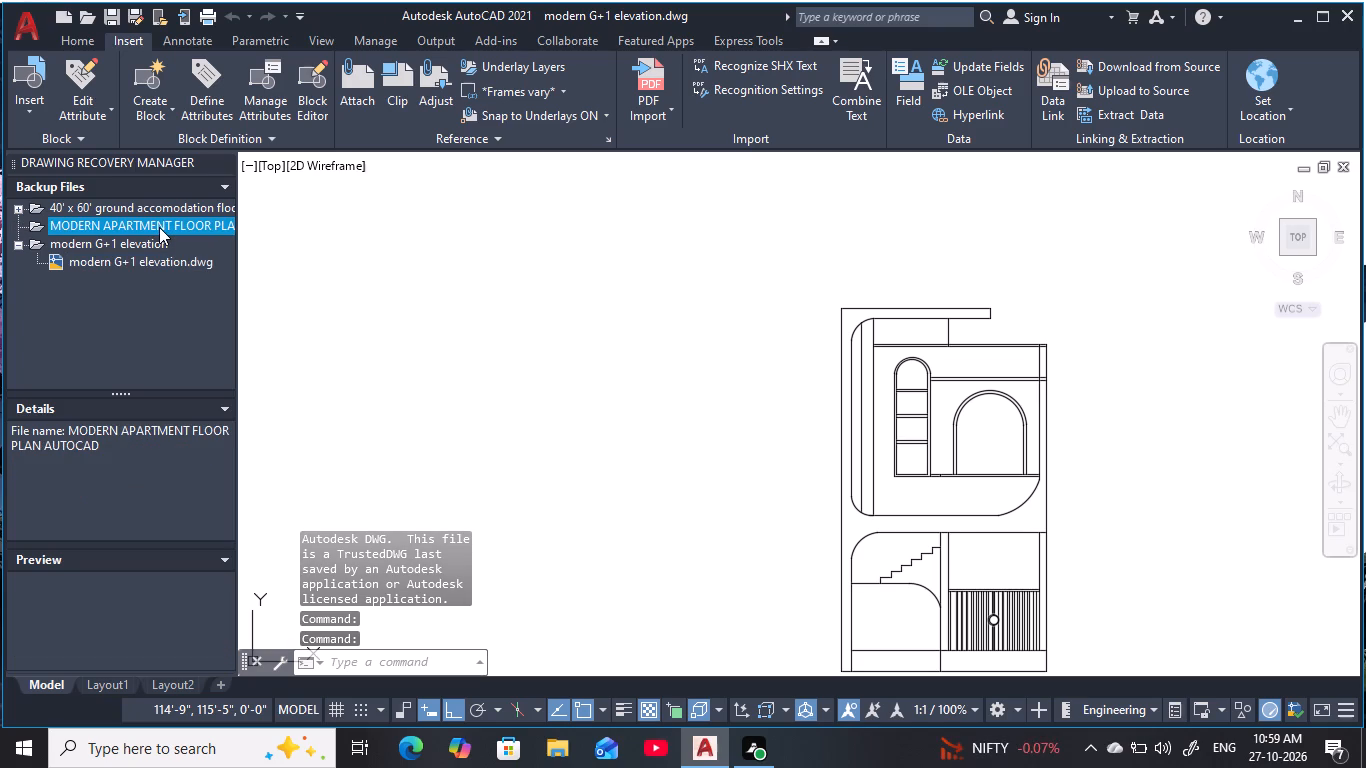
click(159, 227)
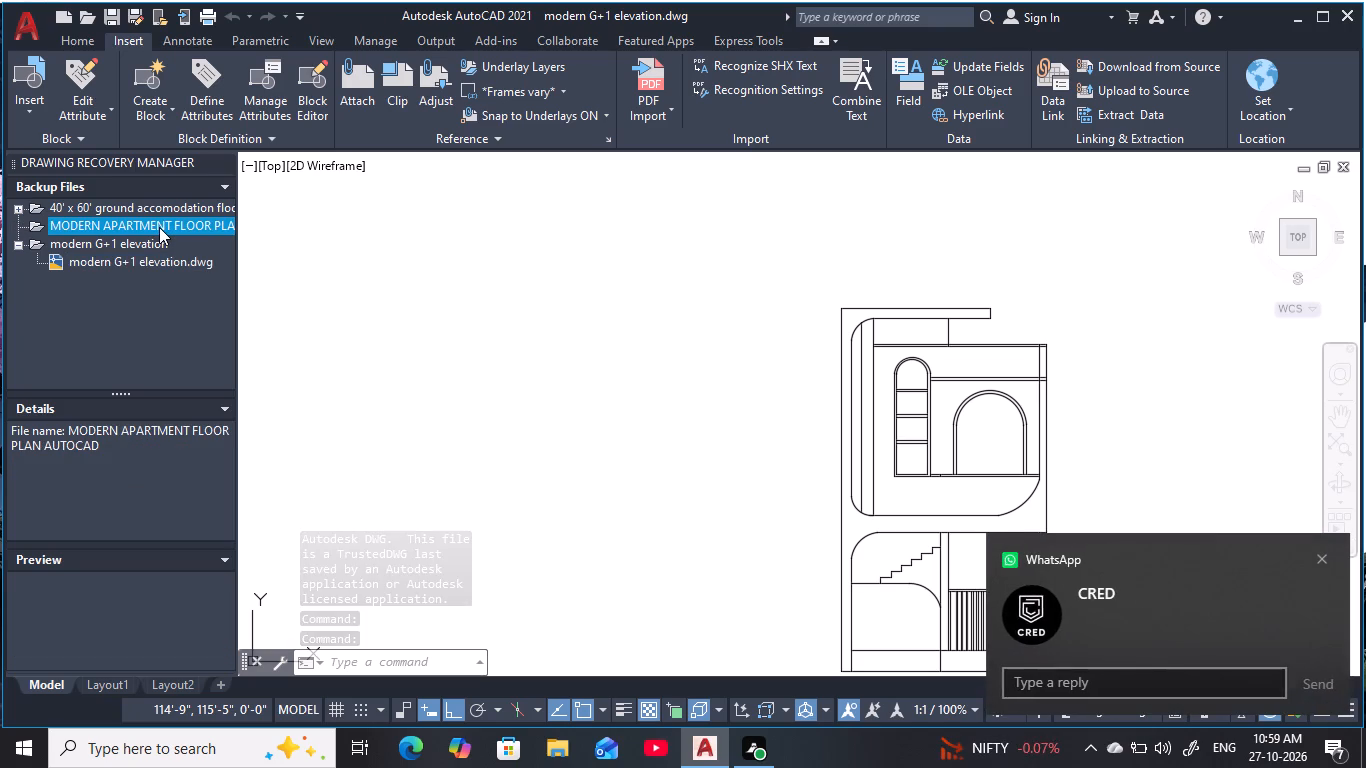
click(1320, 557)
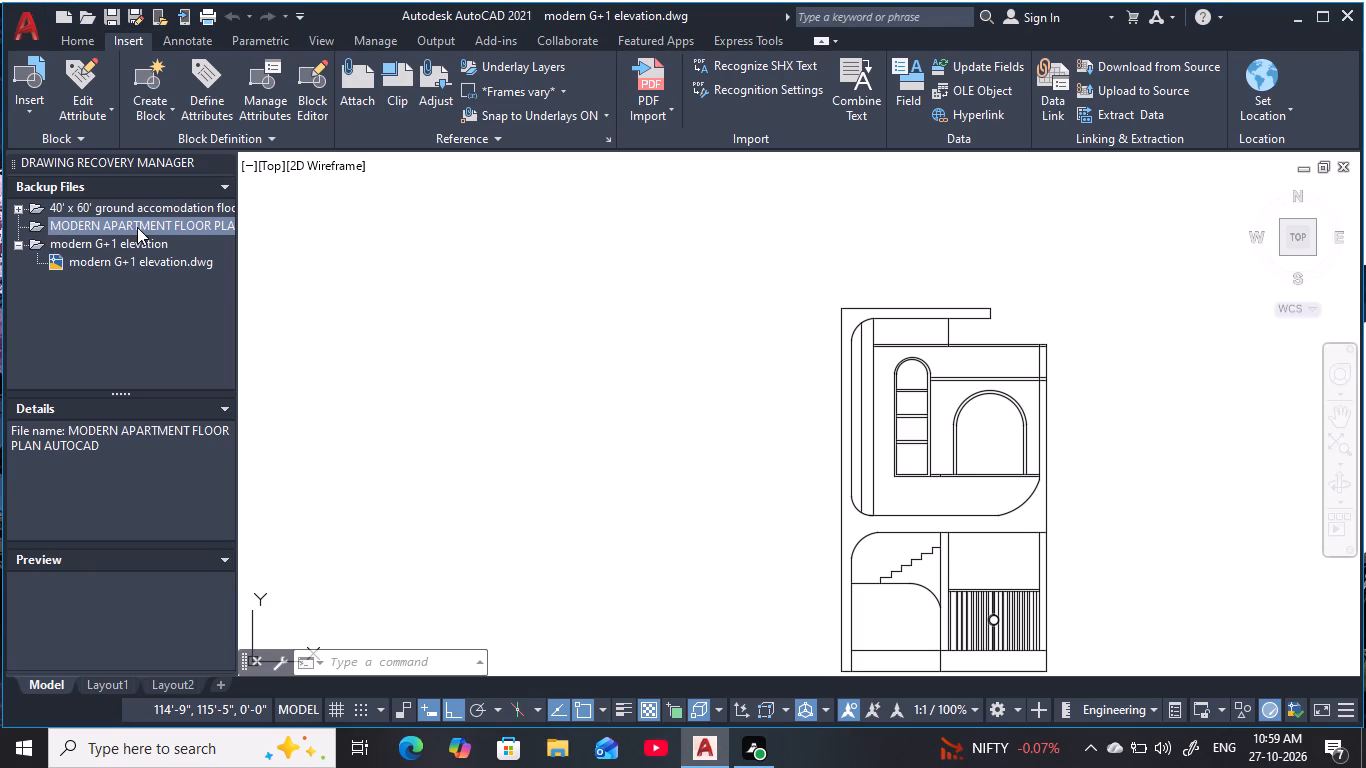
double_click(137, 227)
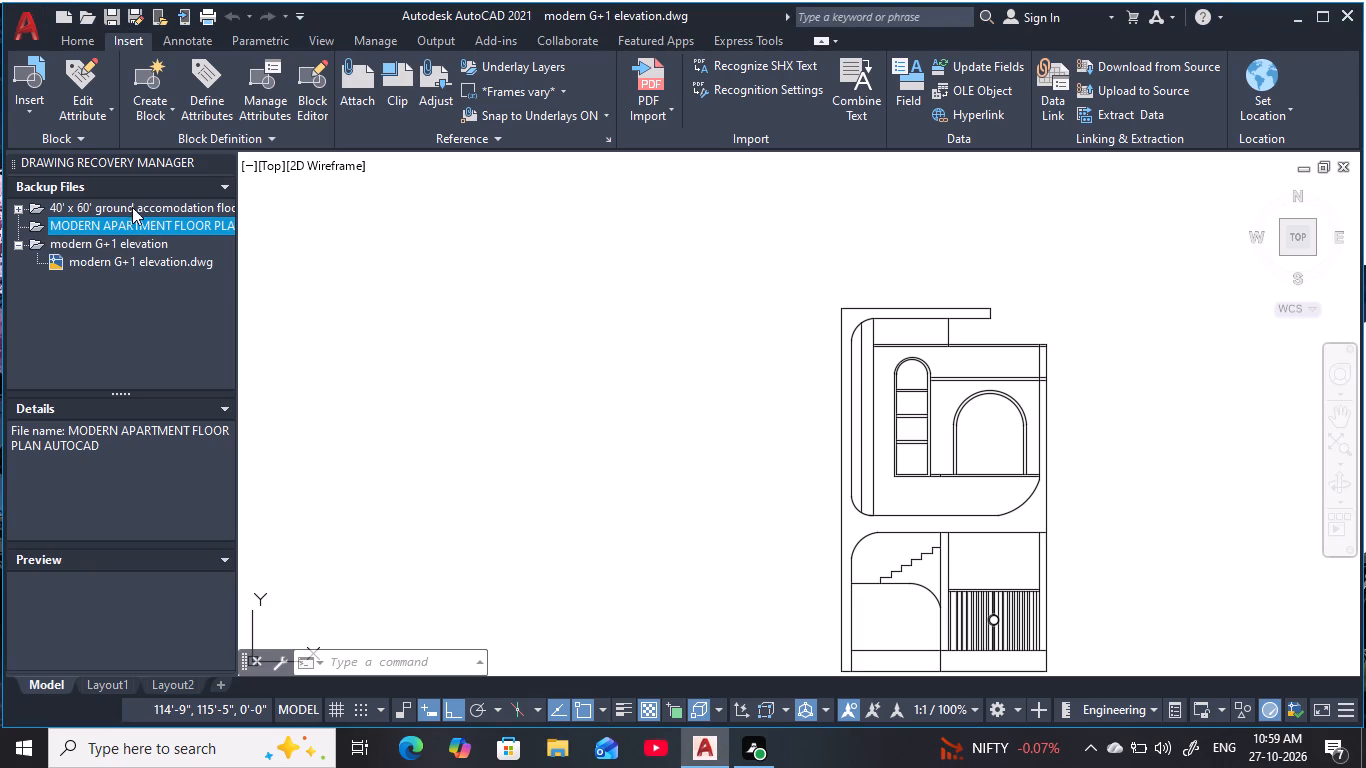
right_click(142, 227)
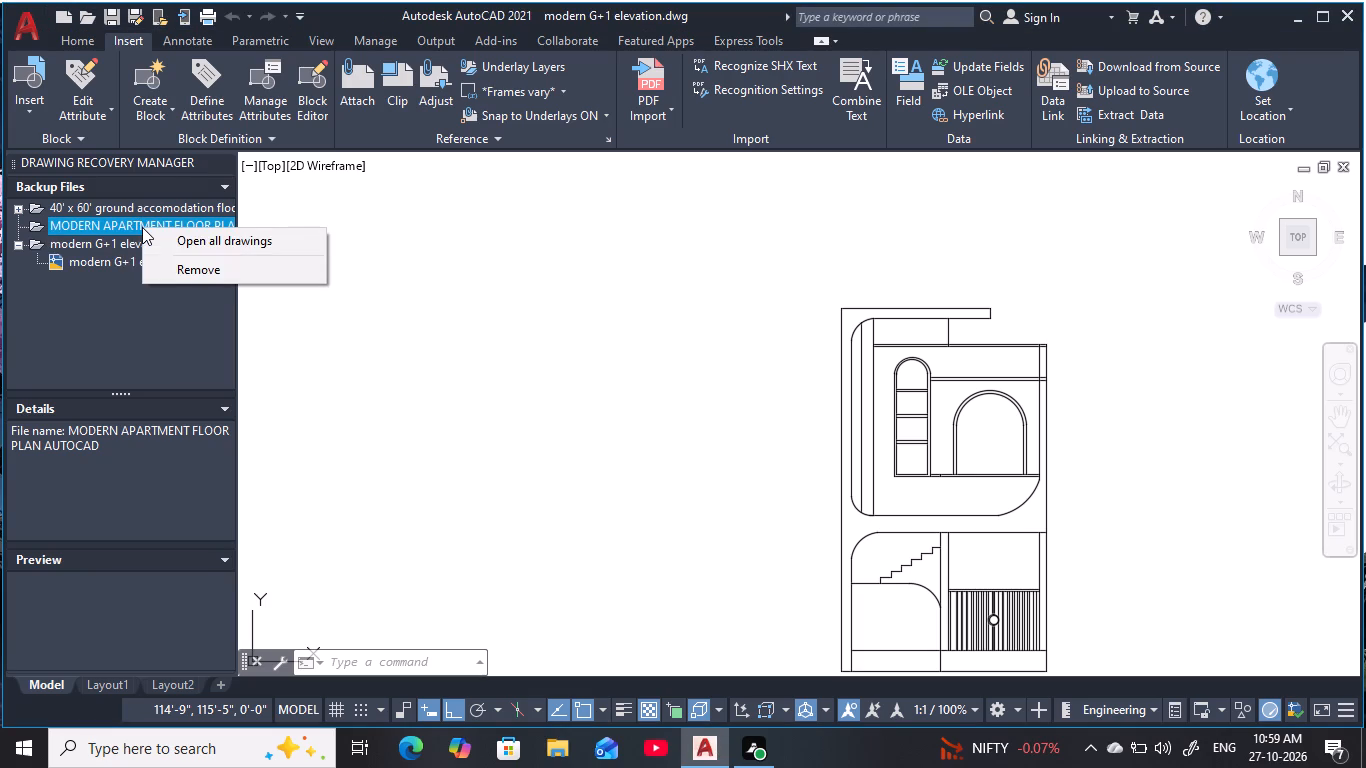
click(105, 243)
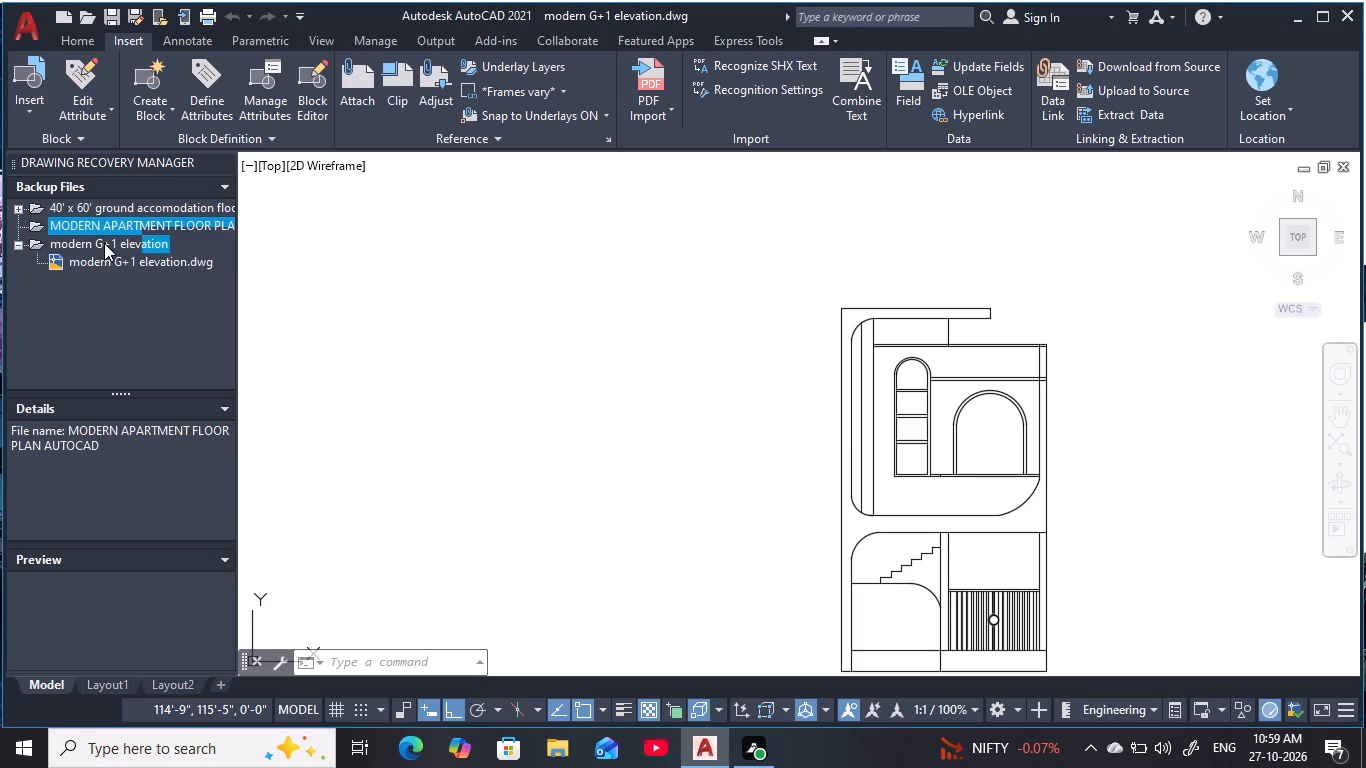
click(117, 206)
right_click(118, 205)
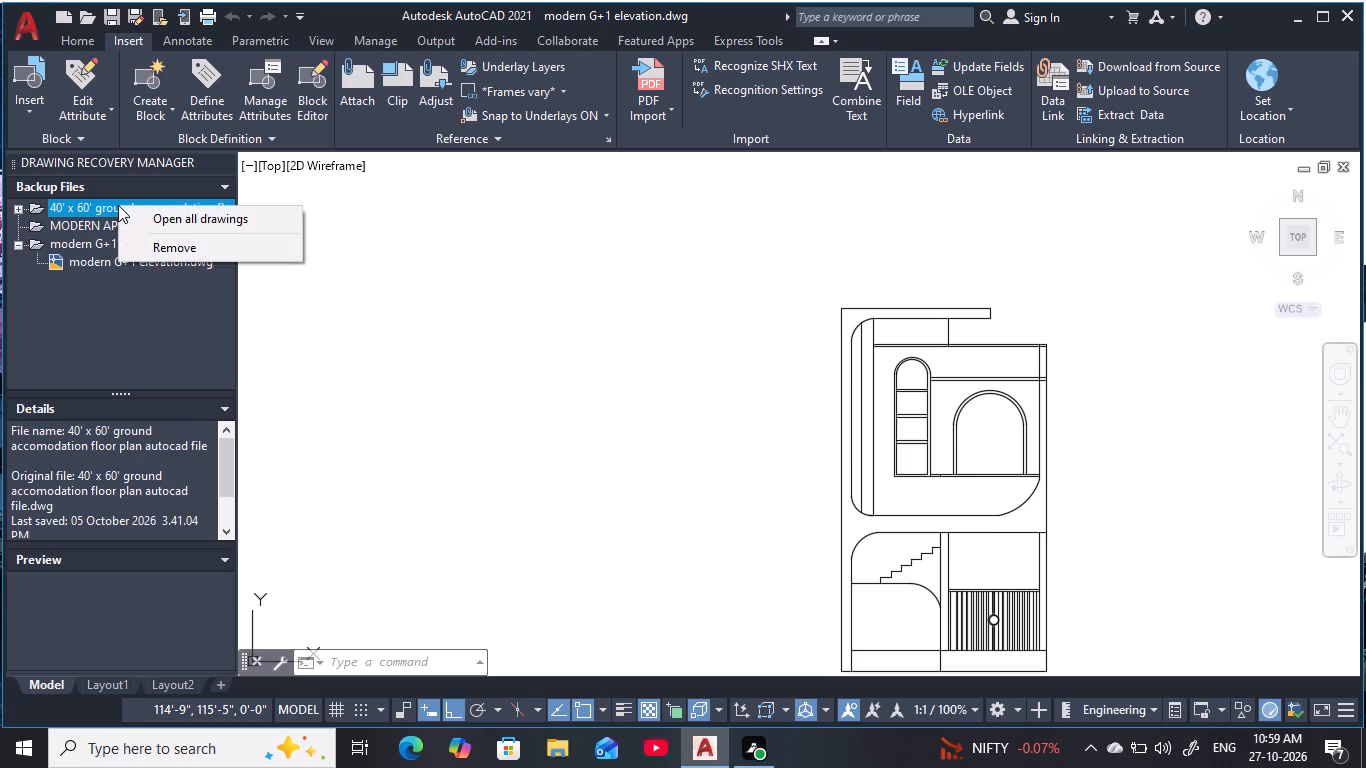
click(137, 317)
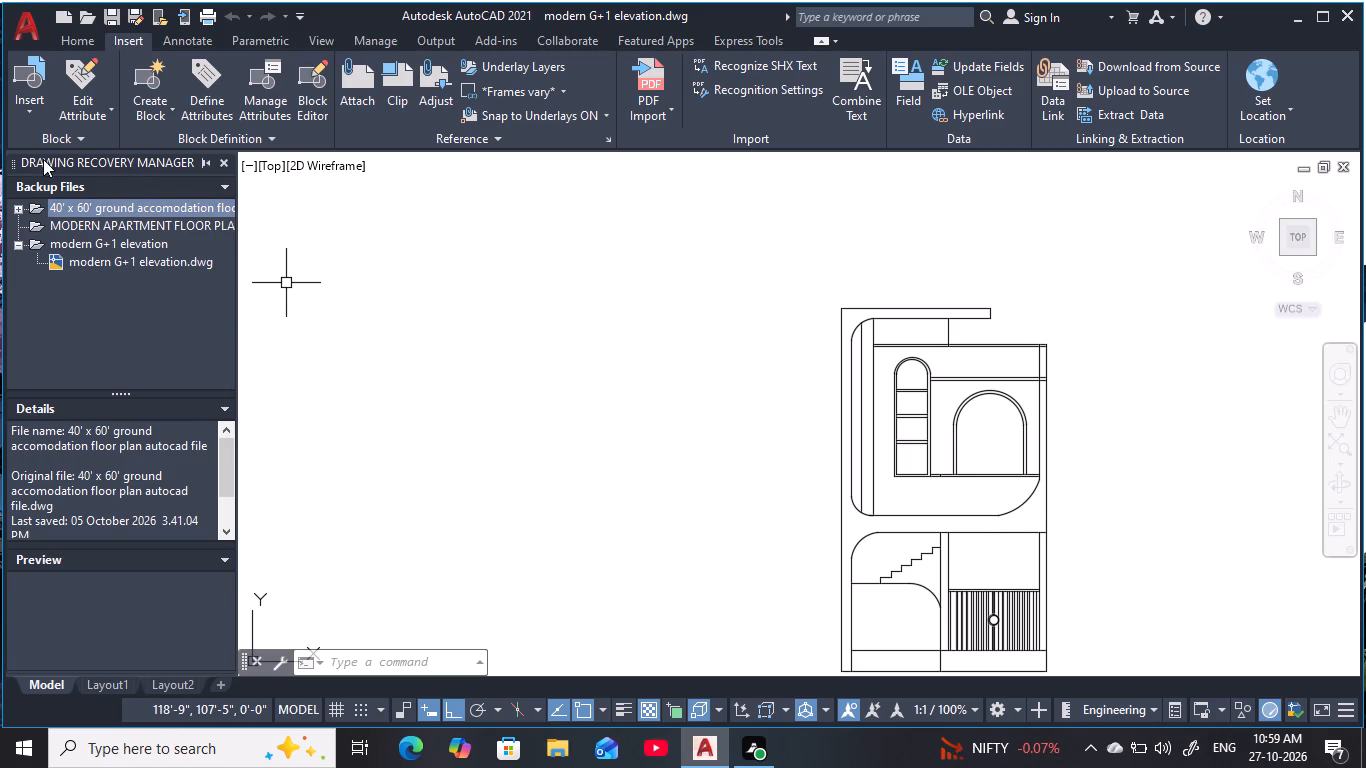
Close the Drawing Recovery Manager.
click(224, 163)
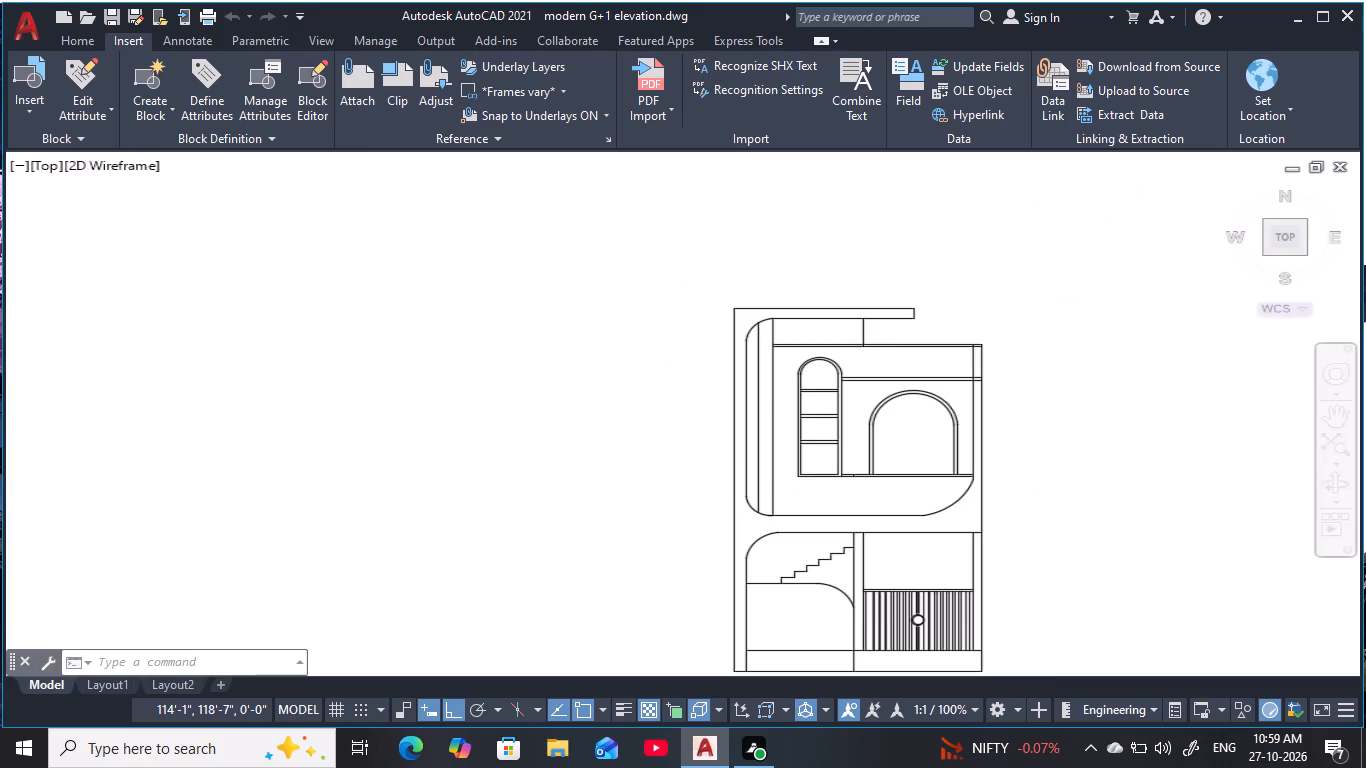
Examine the whole house elevation and its ground floor around the staircase and gate.
middle_drag(818, 389, 431, 275)
middle_drag(452, 306, 652, 336)
key(Escape)
key(Escape)
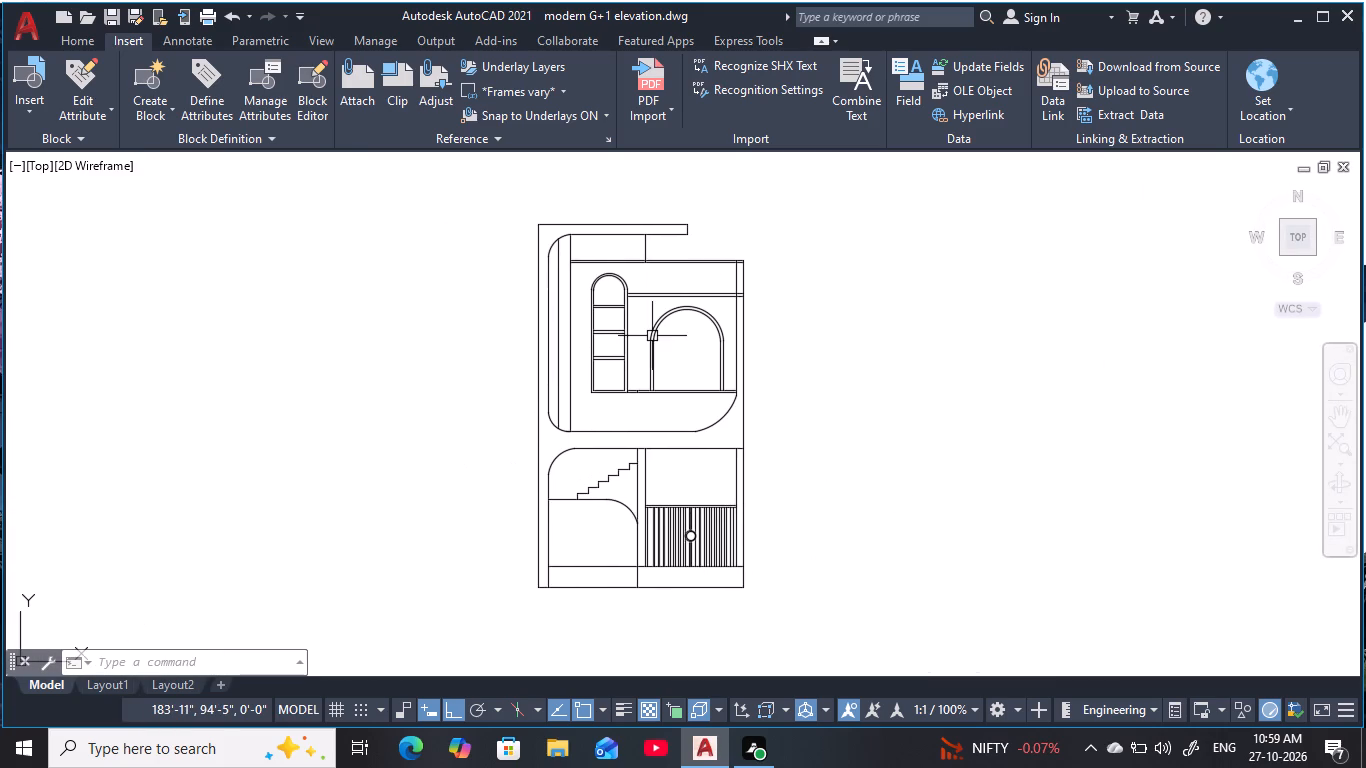
key(Escape)
key(Escape)
key(Escape)
key(Escape)
scroll(628, 386, up, 1)
scroll(628, 386, down, 1)
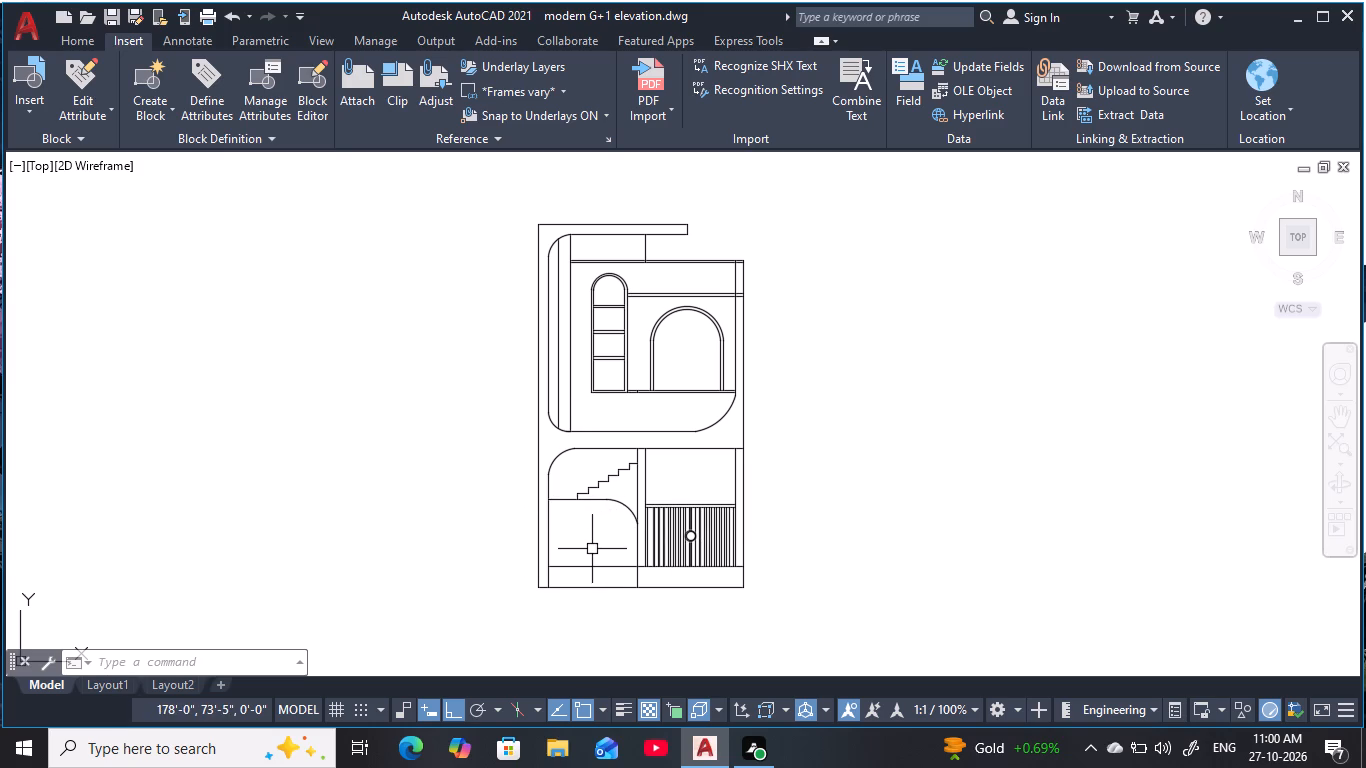
scroll(583, 486, up, 2)
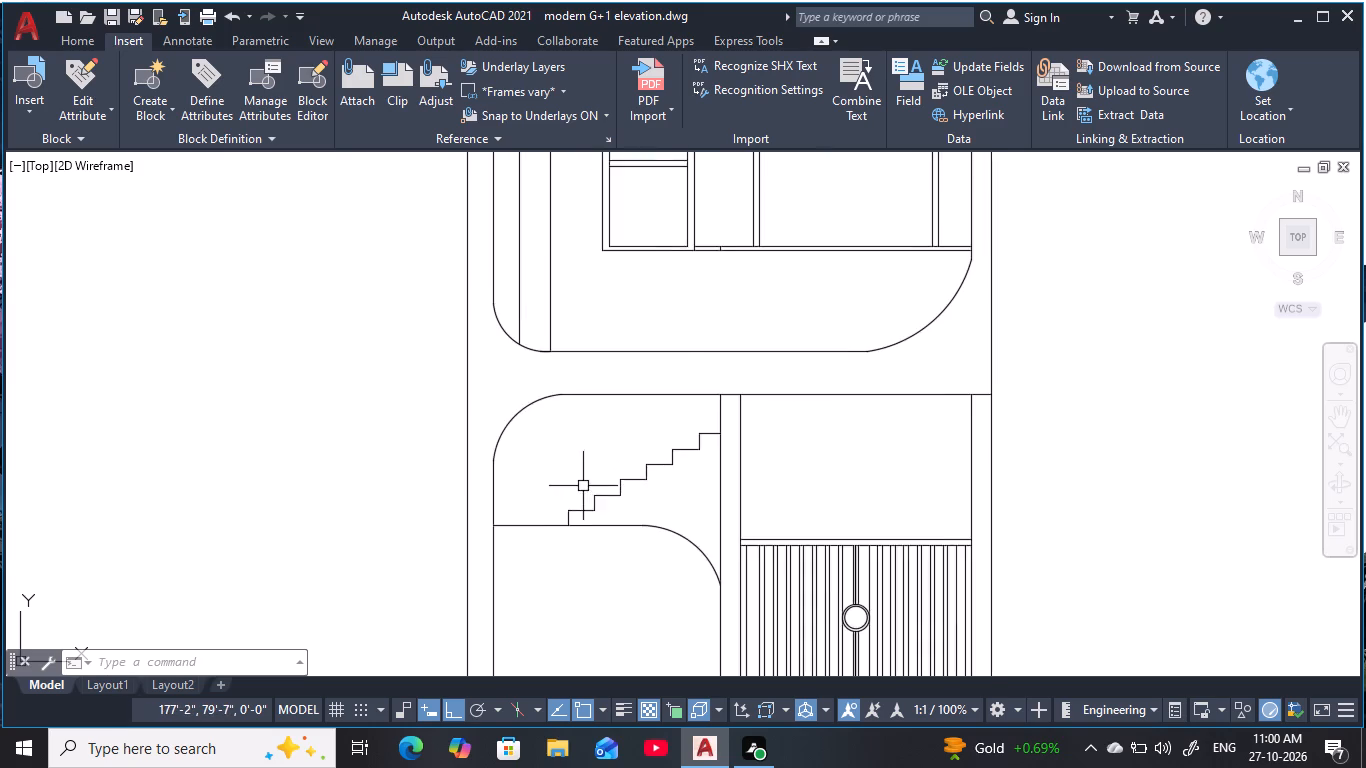
middle_drag(587, 495, 603, 416)
key(Escape)
key(Escape)
key(Escape)
key(Escape)
scroll(638, 523, down, 1)
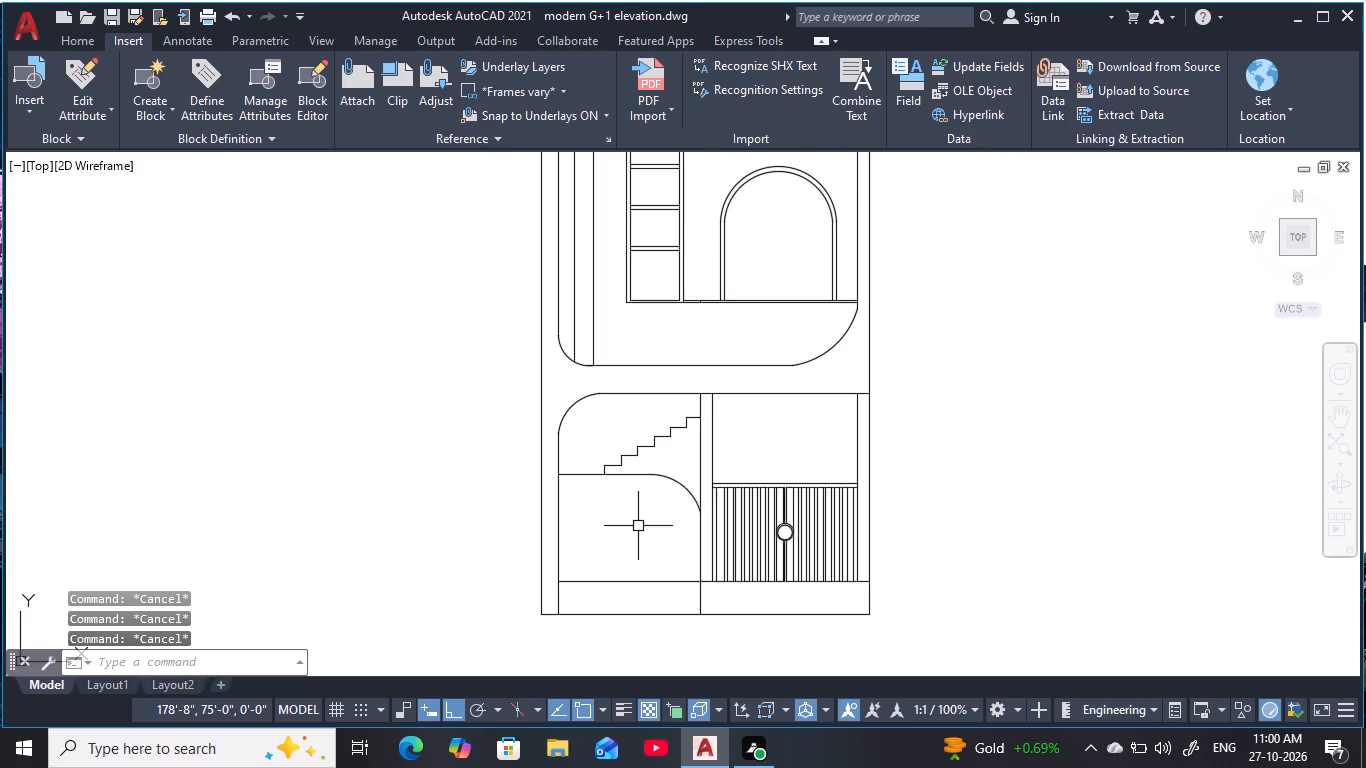
middle_drag(638, 526, 621, 493)
key(Escape)
key(Escape)
key(Escape)
key(Escape)
key(Escape)
key(Escape)
key(Escape)
key(Escape)
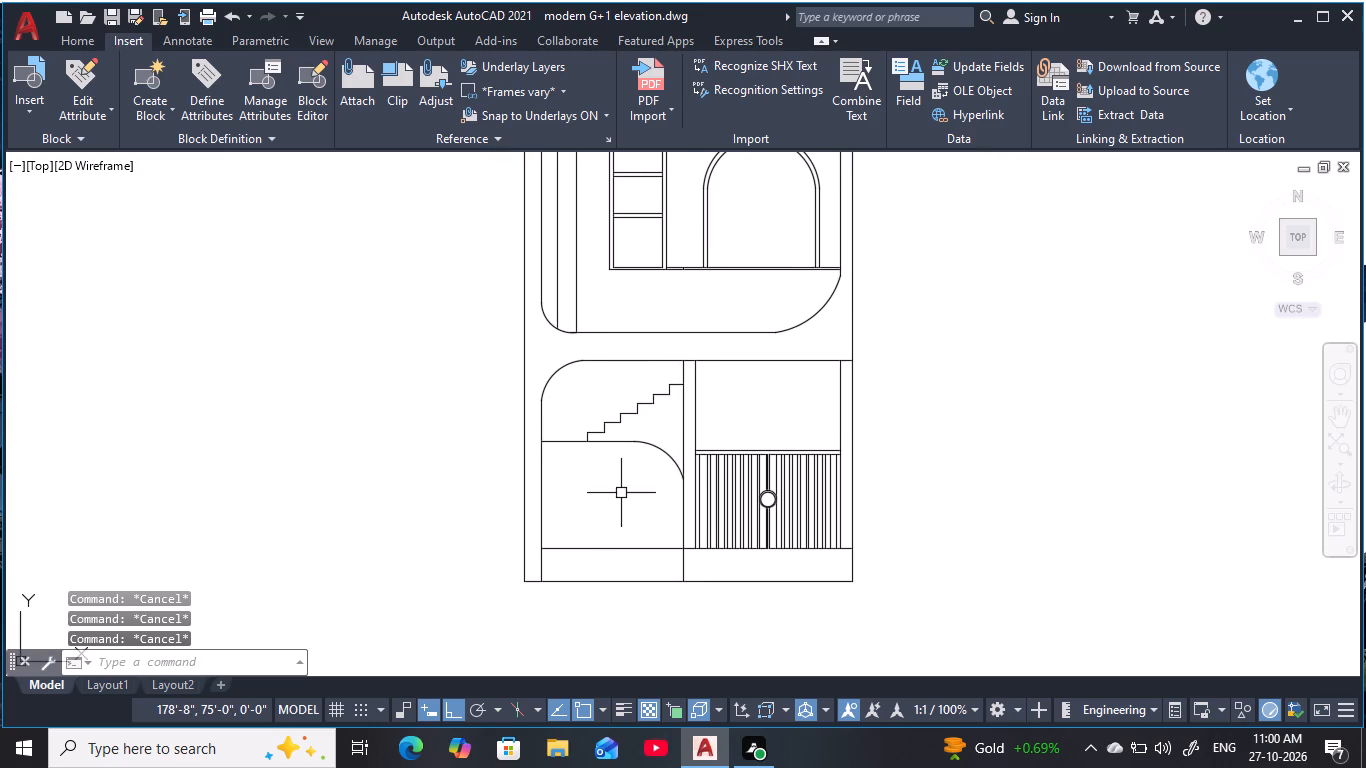
key(Escape)
key(Escape)
scroll(645, 479, down, 1)
middle_drag(646, 479, 640, 531)
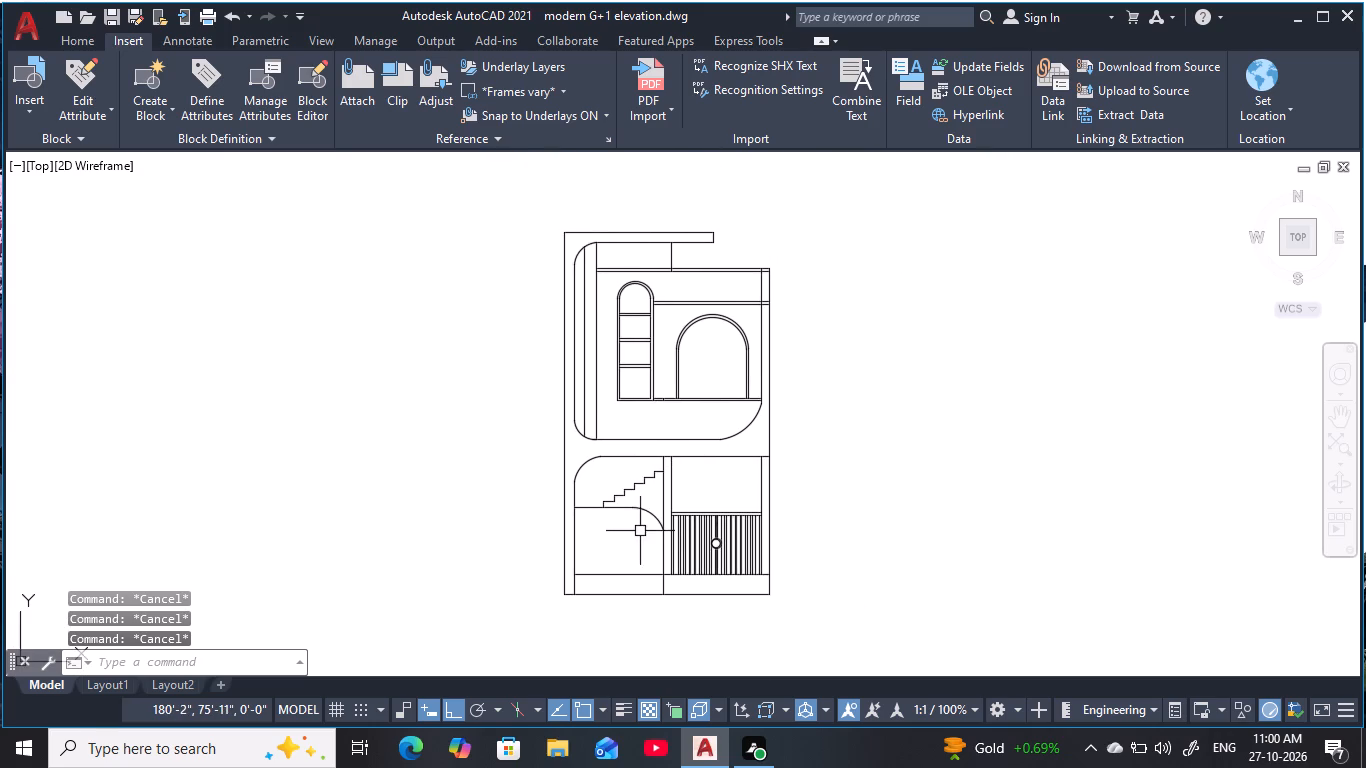
key(Escape)
key(Escape)
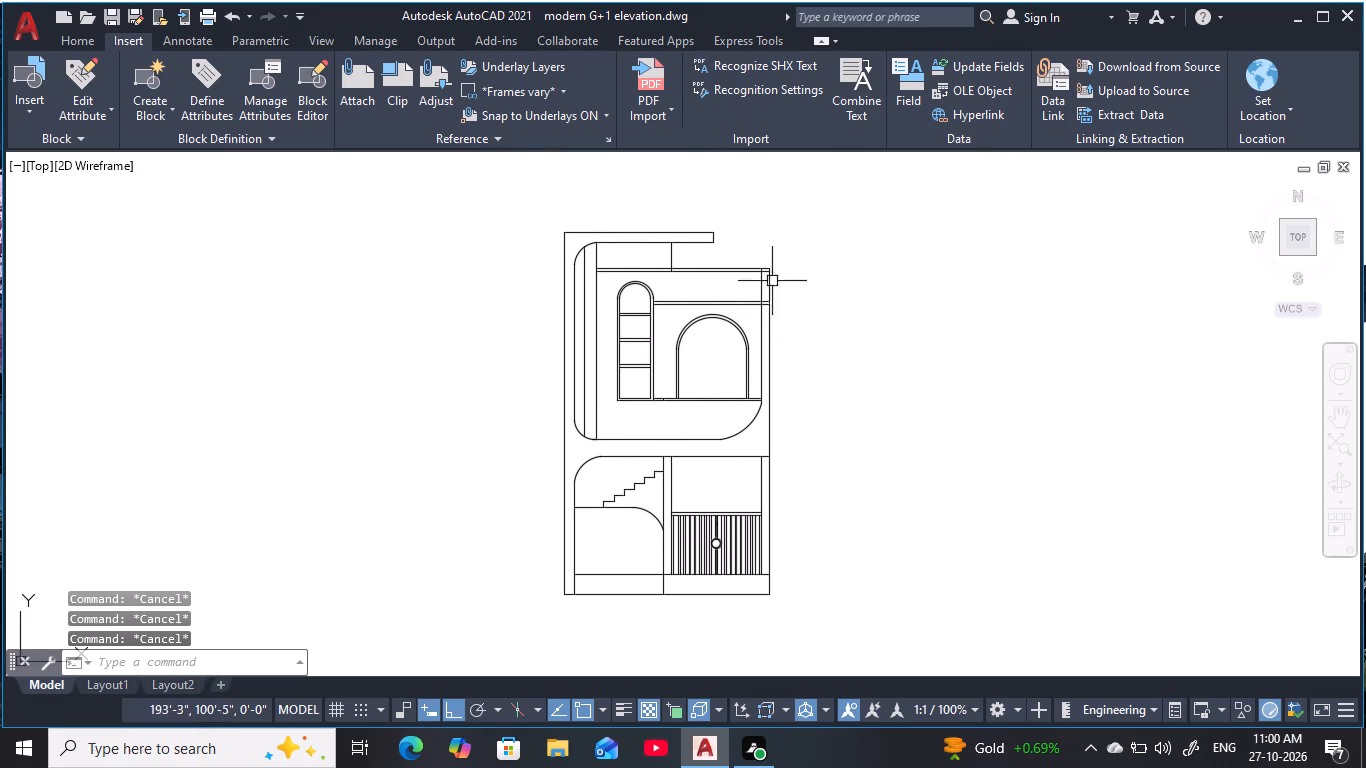
Trim the lower parapet line and both horizontal band lines where they cross the upper floor's right-hand vertical wall strip.
scroll(748, 279, up, 4)
middle_drag(746, 287, 734, 344)
key(Escape)
key(t)
key(r)
key(space)
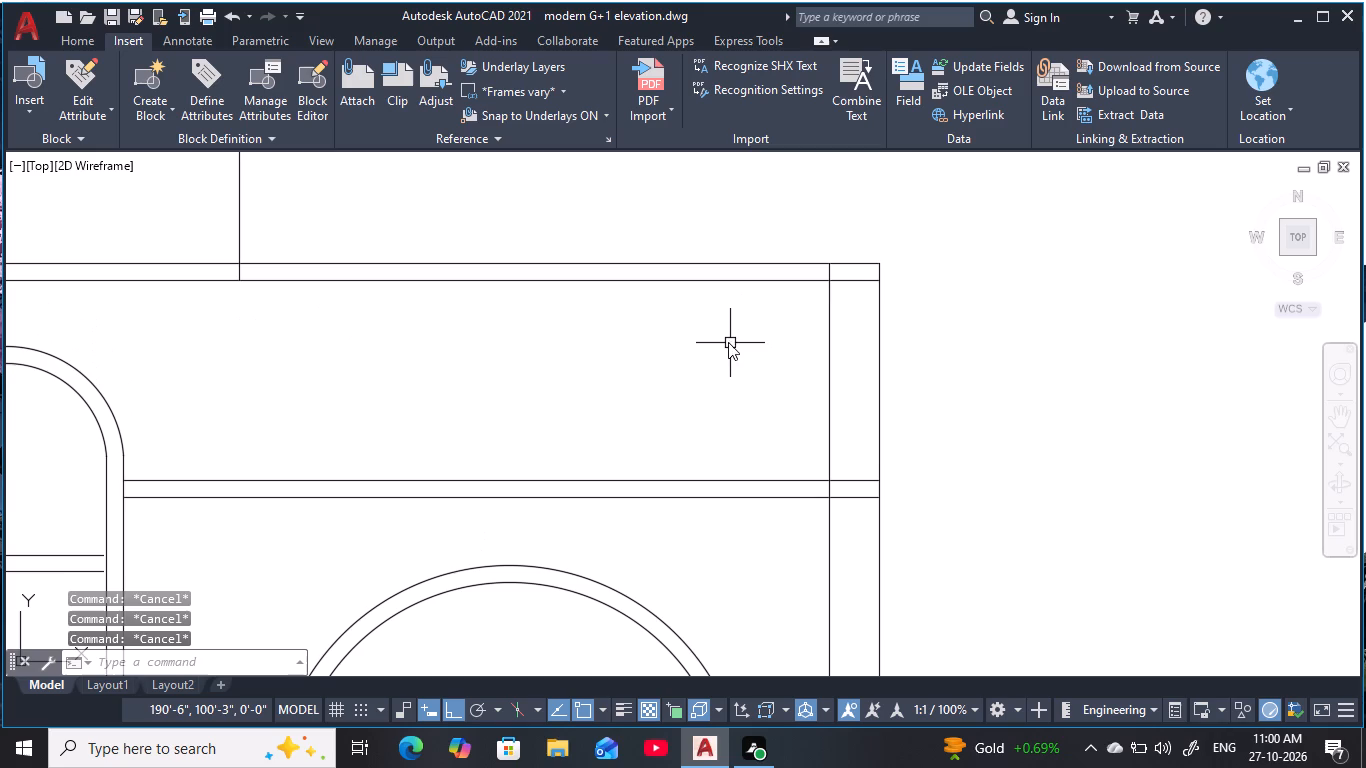
key(Escape)
key(Escape)
key(Escape)
text(tr)
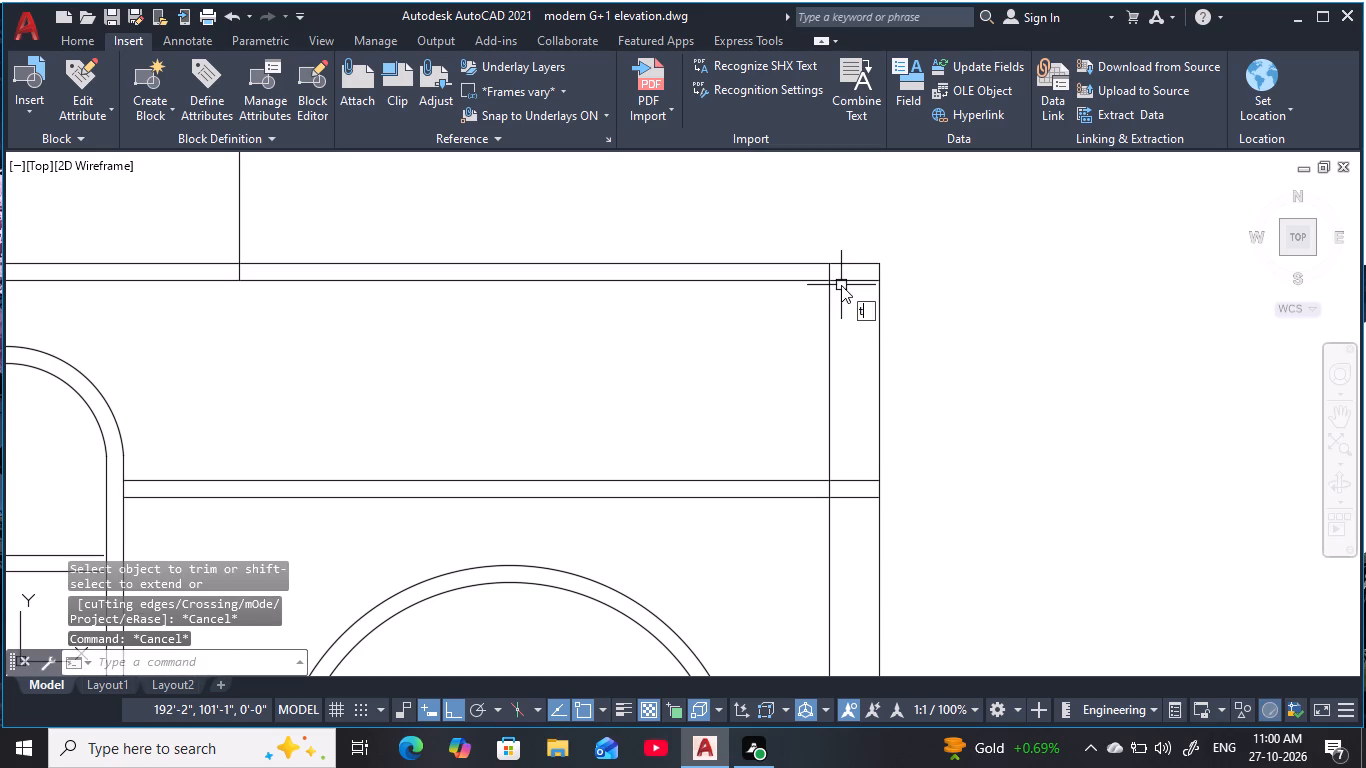
key(space)
click(841, 285)
drag(855, 531, 857, 505)
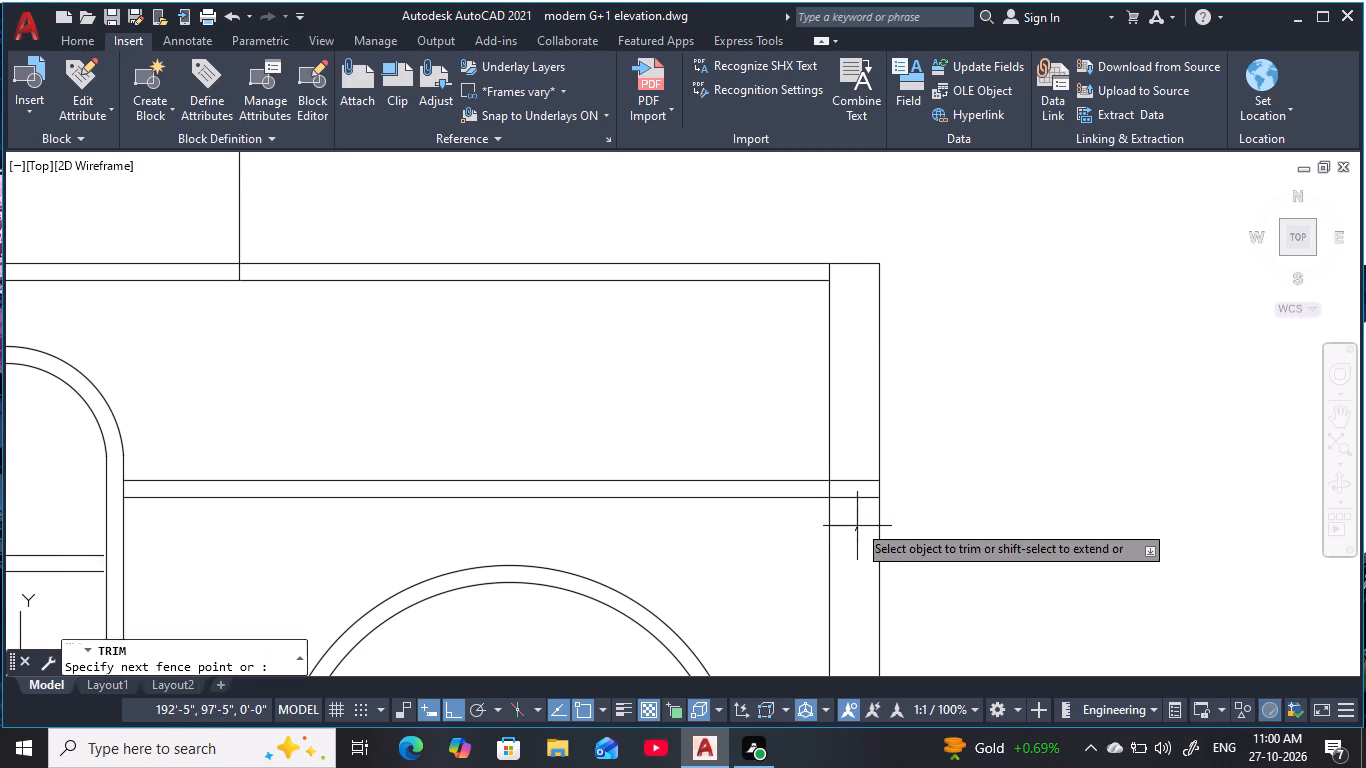
drag(857, 505, 843, 447)
Trim the end of the vertical line below the roof overhang where it passes between the two parapet lines.
scroll(843, 459, down, 2)
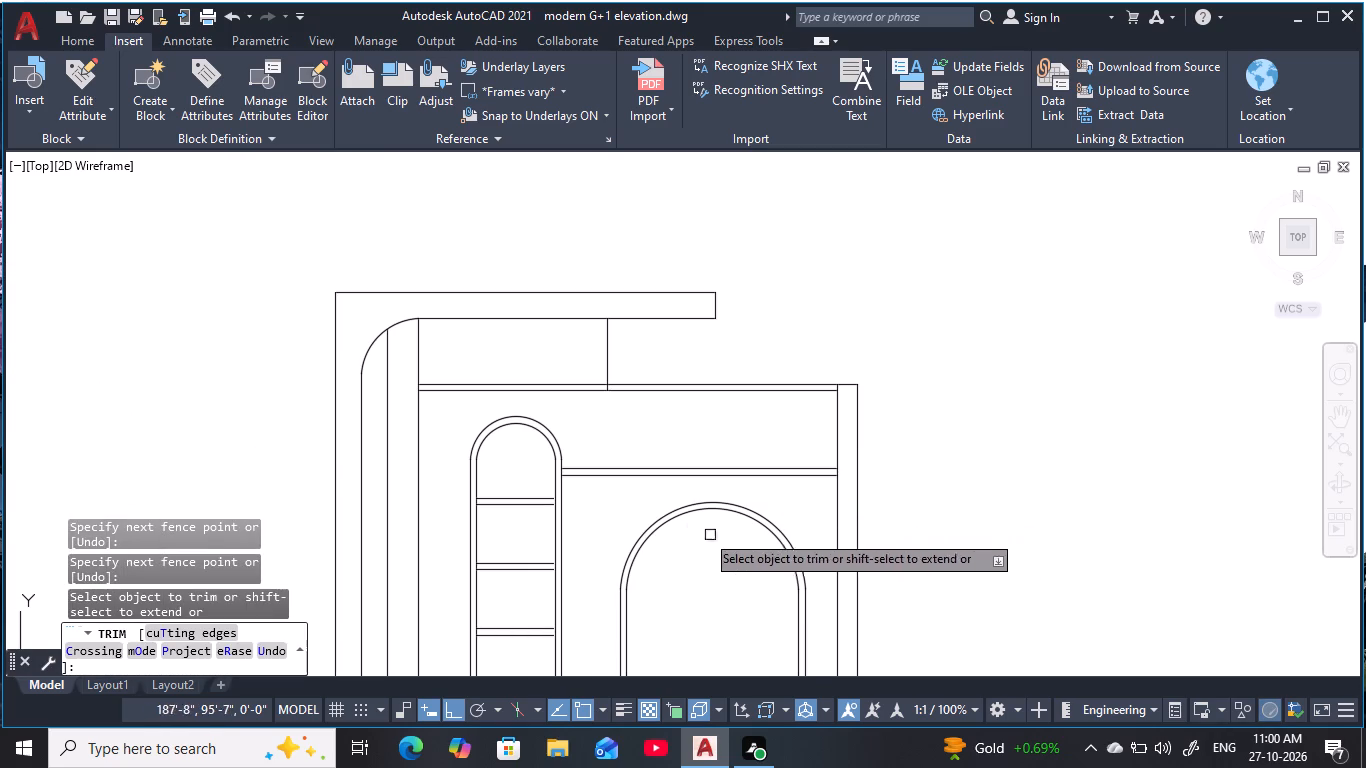
scroll(787, 505, down, 1)
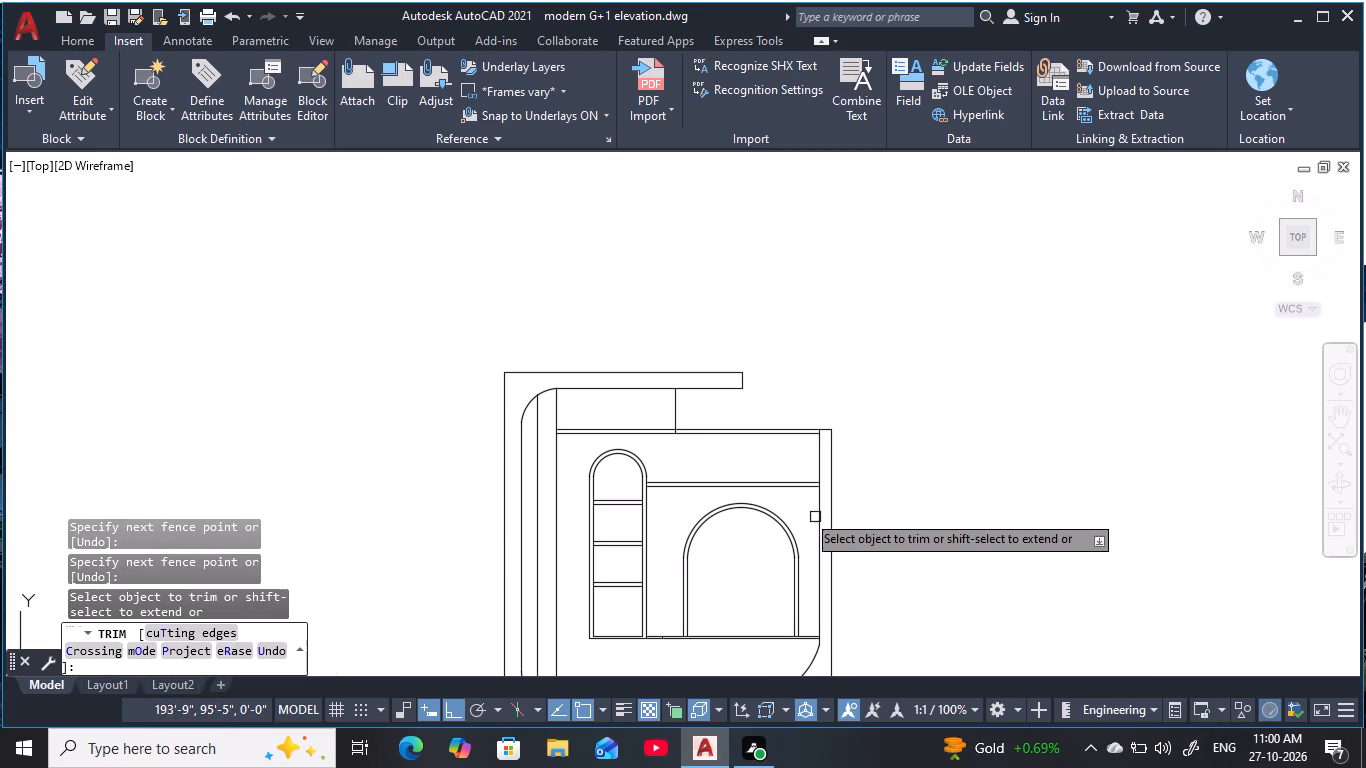
scroll(658, 423, up, 6)
middle_drag(881, 609, 739, 368)
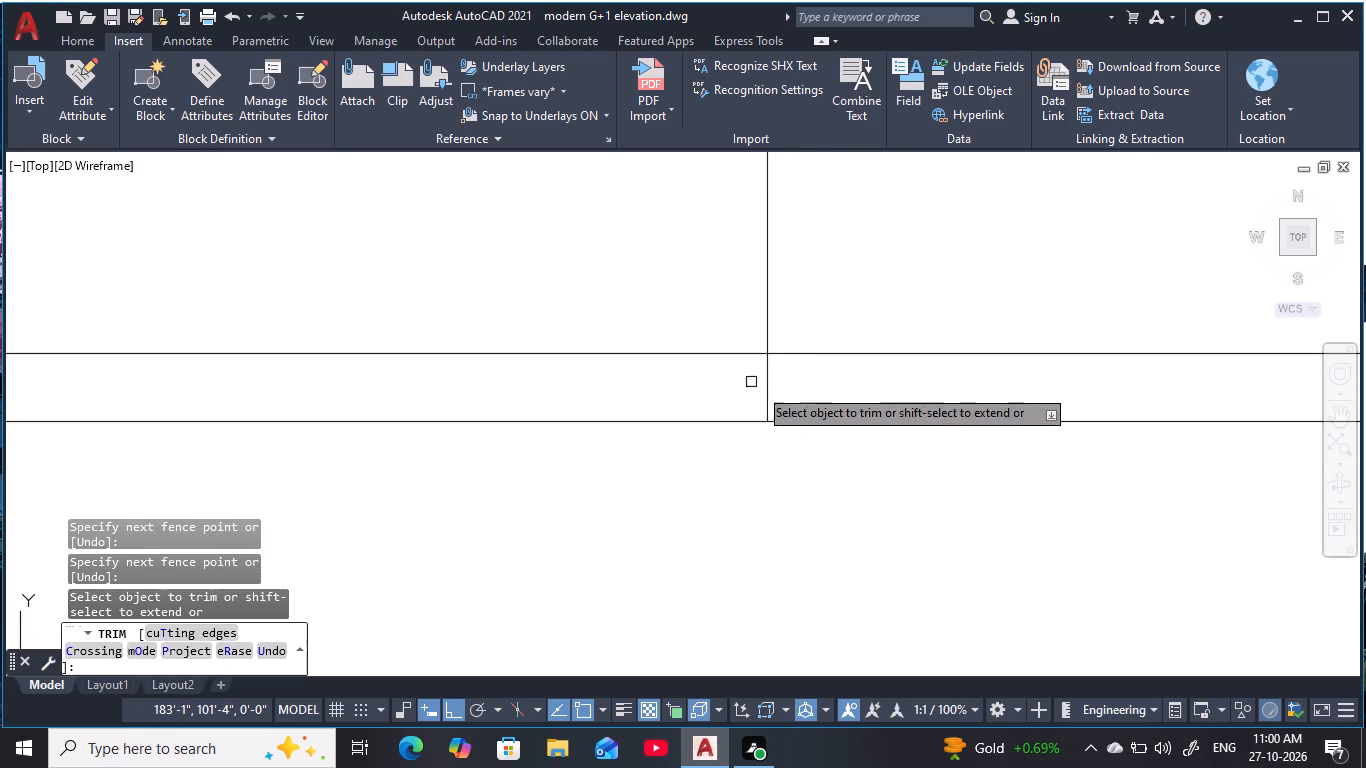
drag(784, 388, 734, 393)
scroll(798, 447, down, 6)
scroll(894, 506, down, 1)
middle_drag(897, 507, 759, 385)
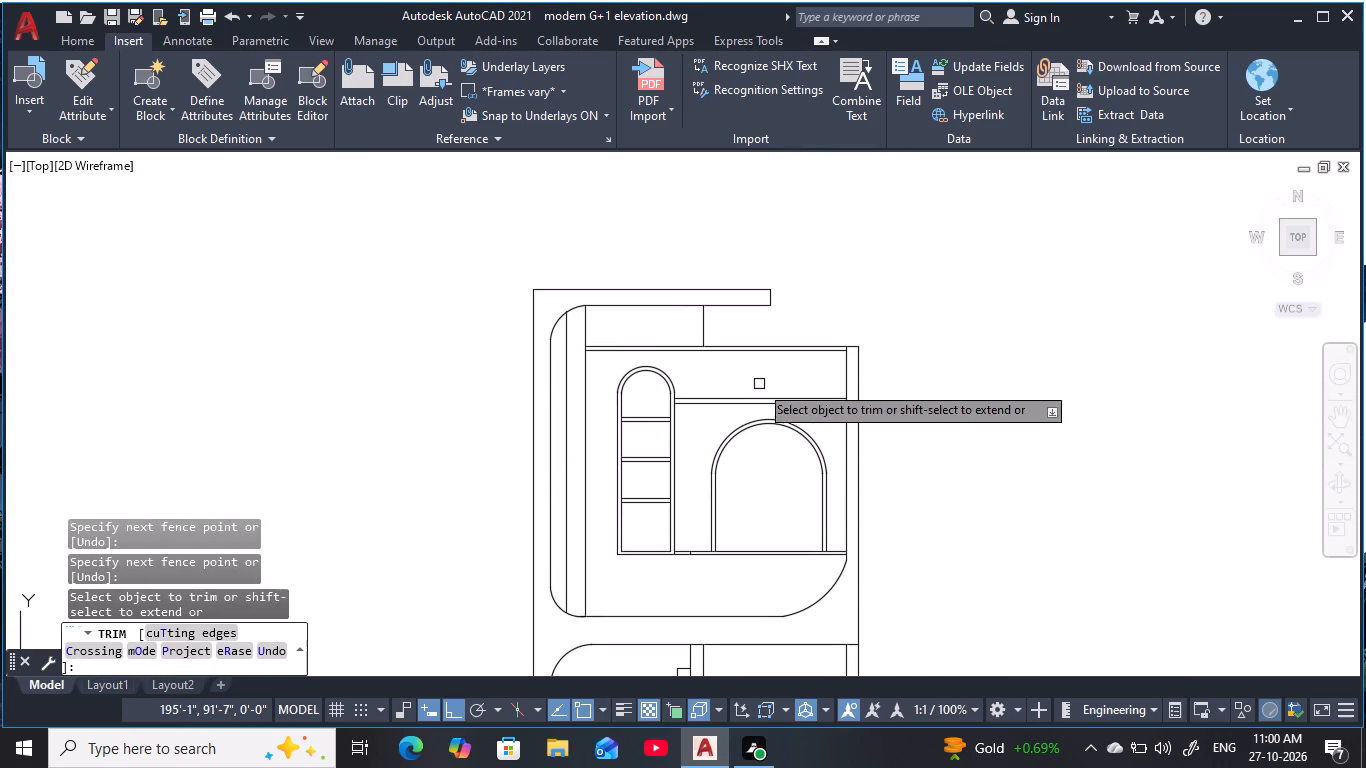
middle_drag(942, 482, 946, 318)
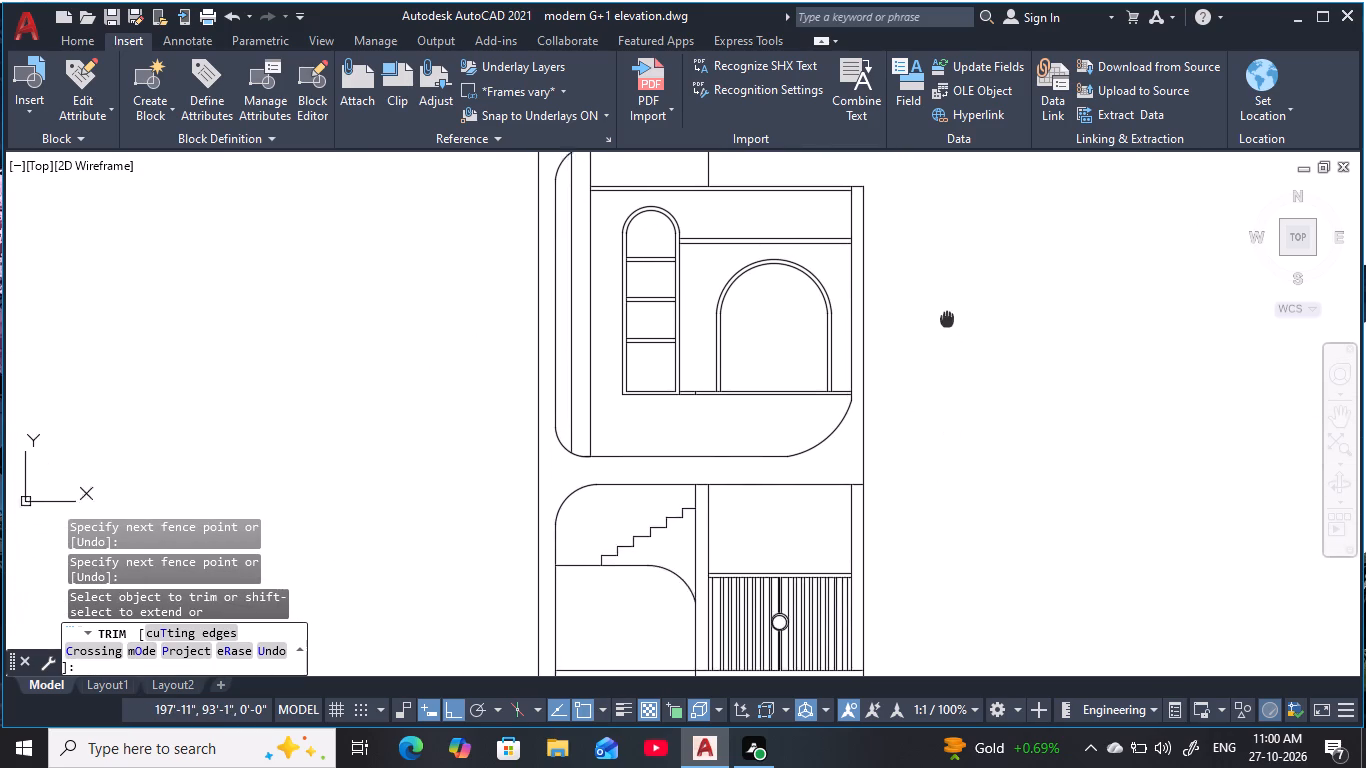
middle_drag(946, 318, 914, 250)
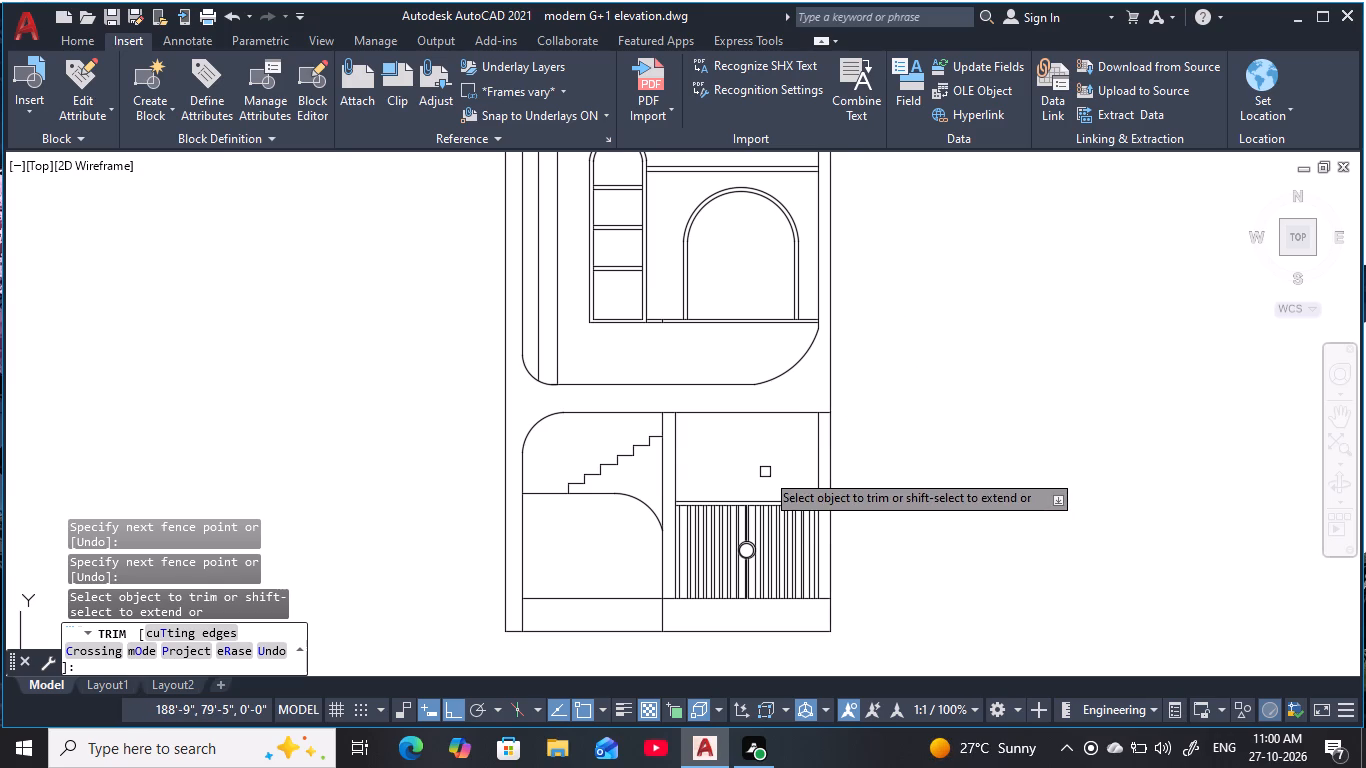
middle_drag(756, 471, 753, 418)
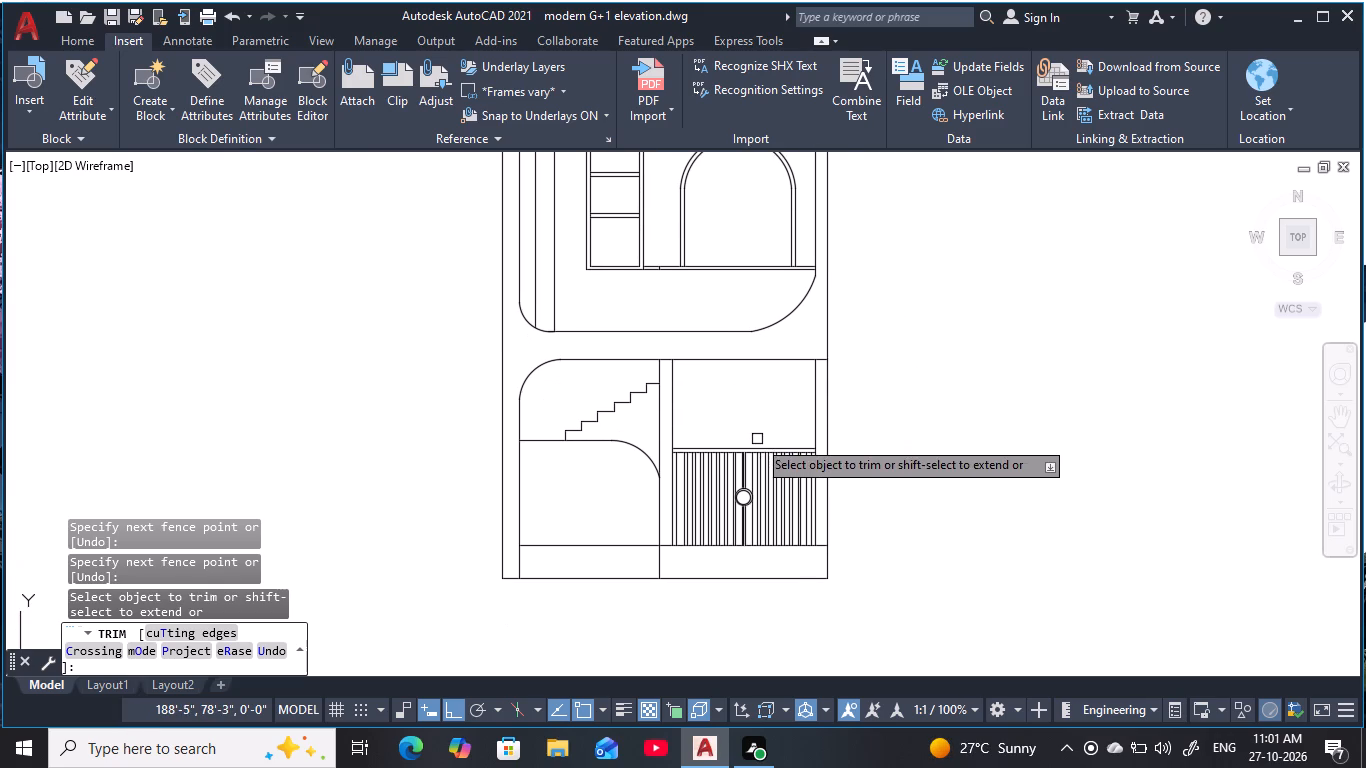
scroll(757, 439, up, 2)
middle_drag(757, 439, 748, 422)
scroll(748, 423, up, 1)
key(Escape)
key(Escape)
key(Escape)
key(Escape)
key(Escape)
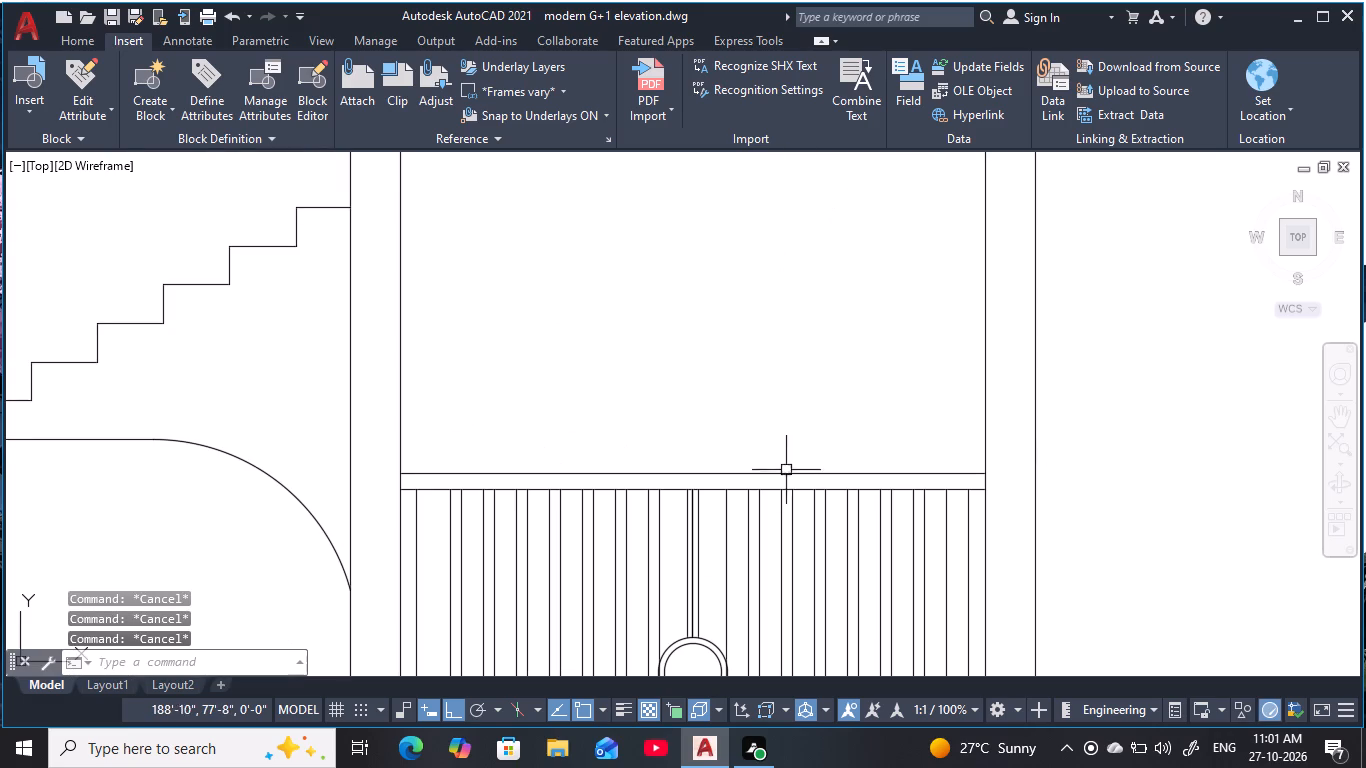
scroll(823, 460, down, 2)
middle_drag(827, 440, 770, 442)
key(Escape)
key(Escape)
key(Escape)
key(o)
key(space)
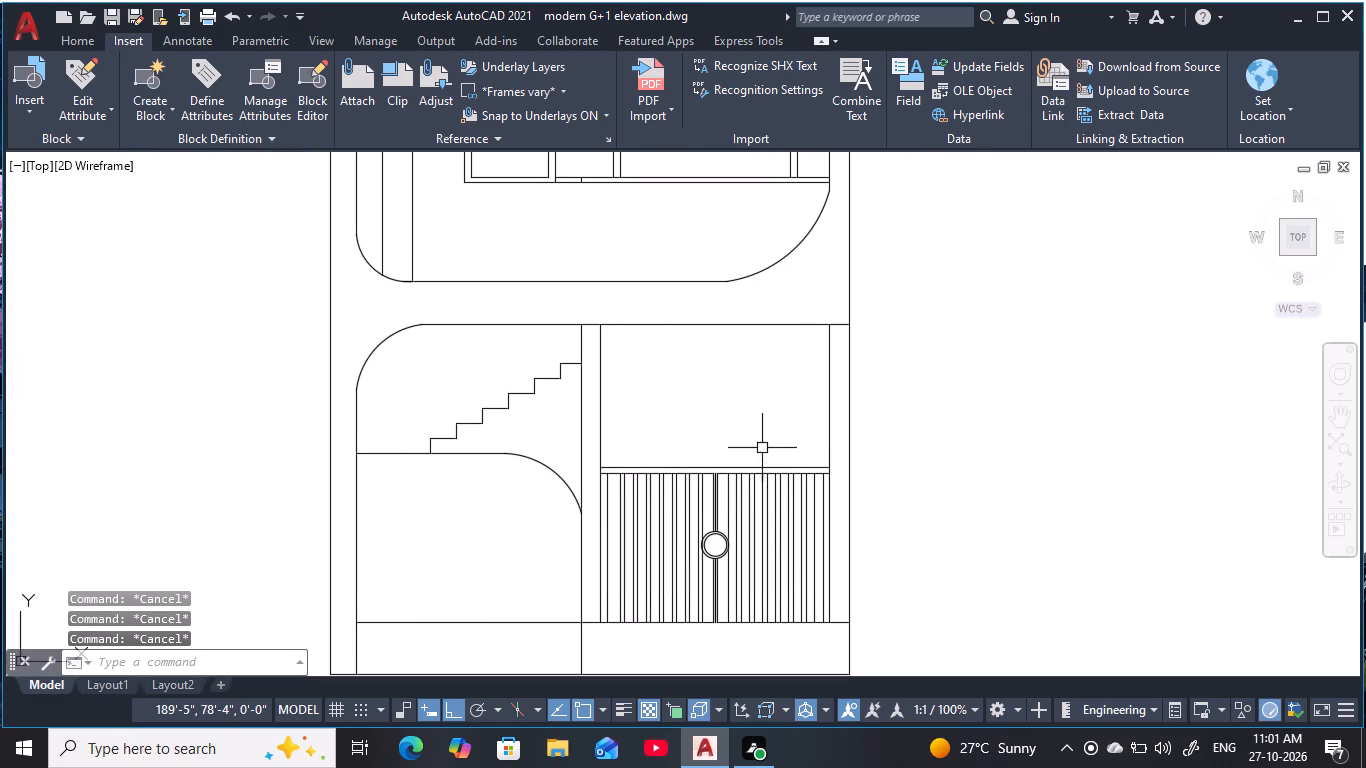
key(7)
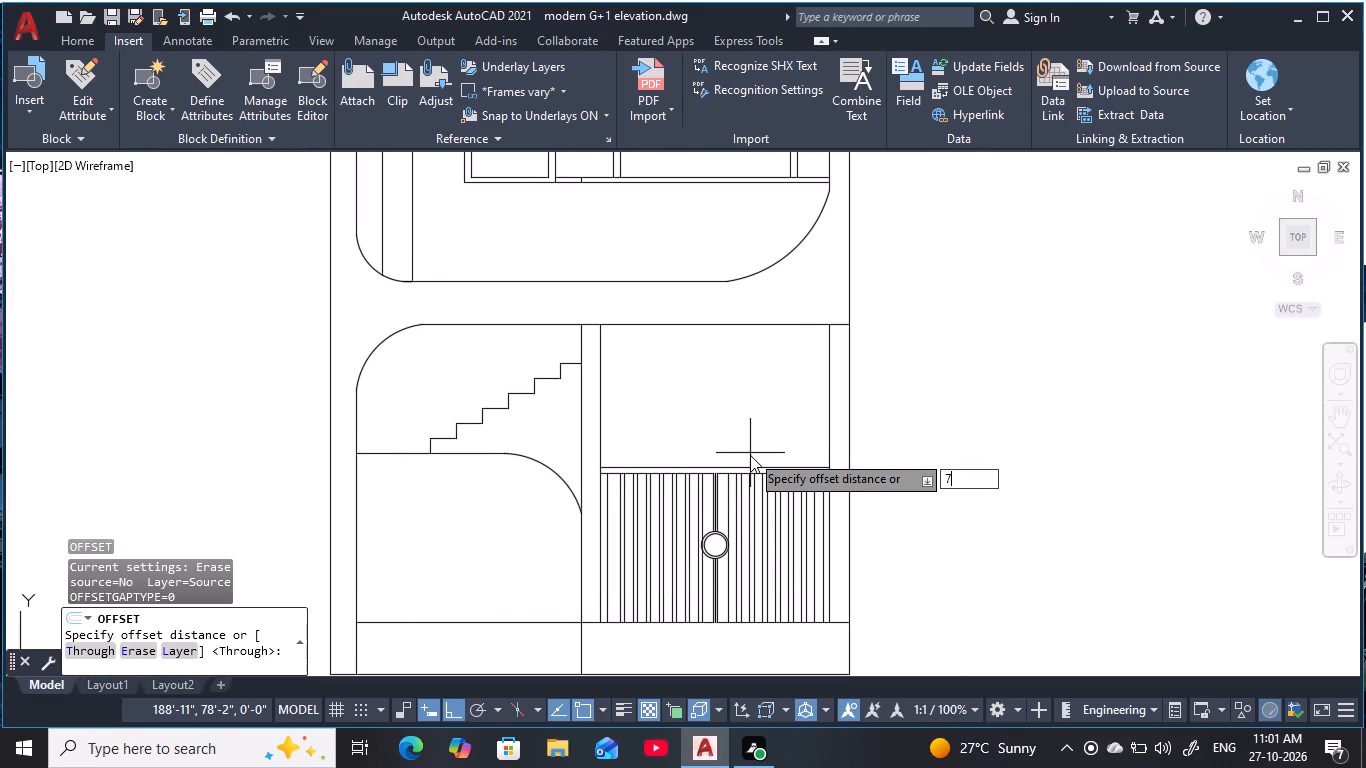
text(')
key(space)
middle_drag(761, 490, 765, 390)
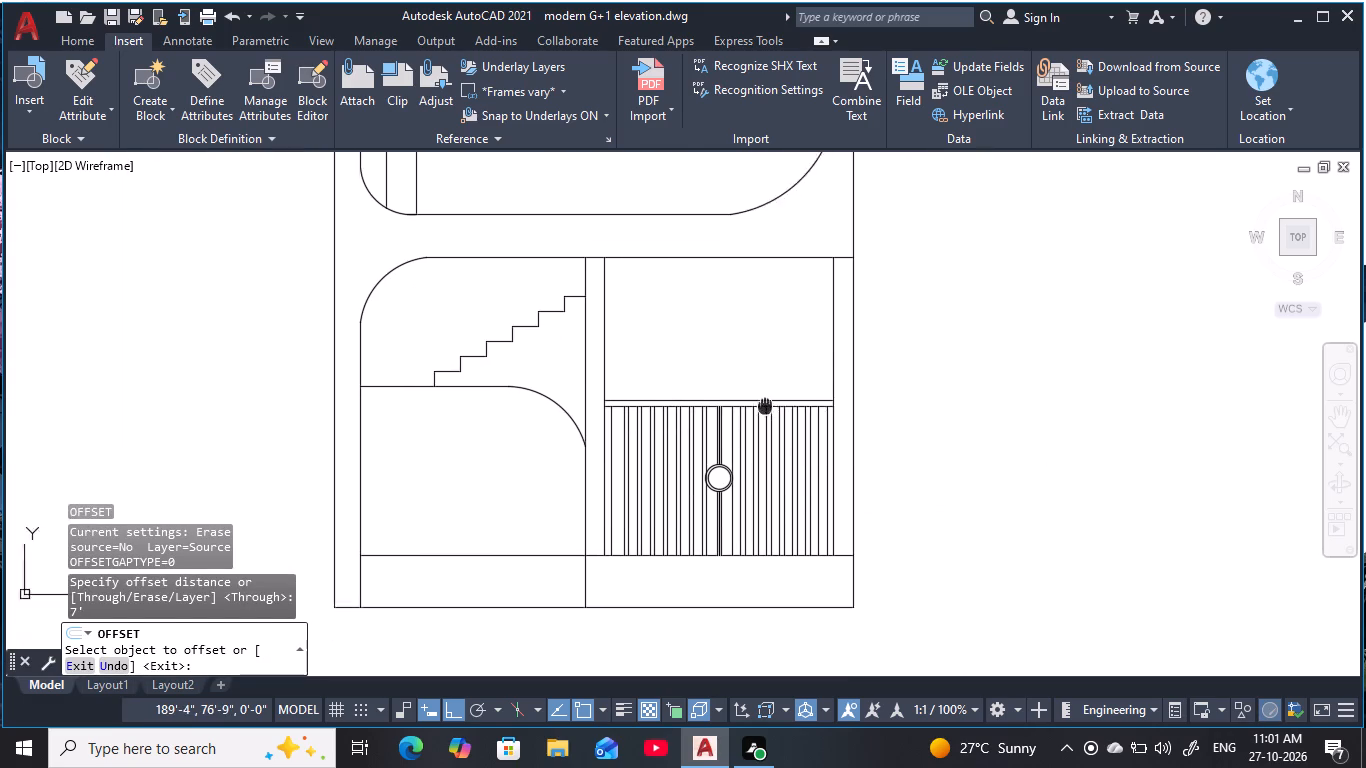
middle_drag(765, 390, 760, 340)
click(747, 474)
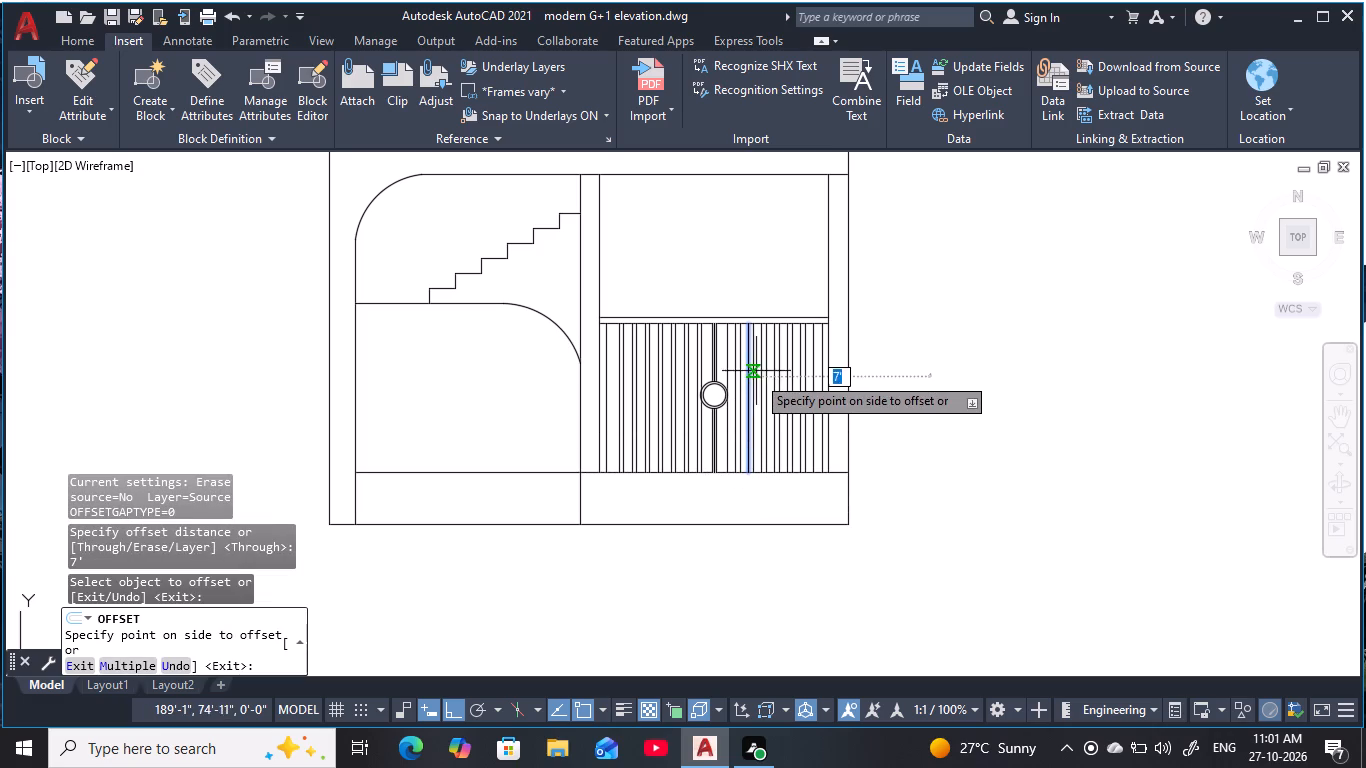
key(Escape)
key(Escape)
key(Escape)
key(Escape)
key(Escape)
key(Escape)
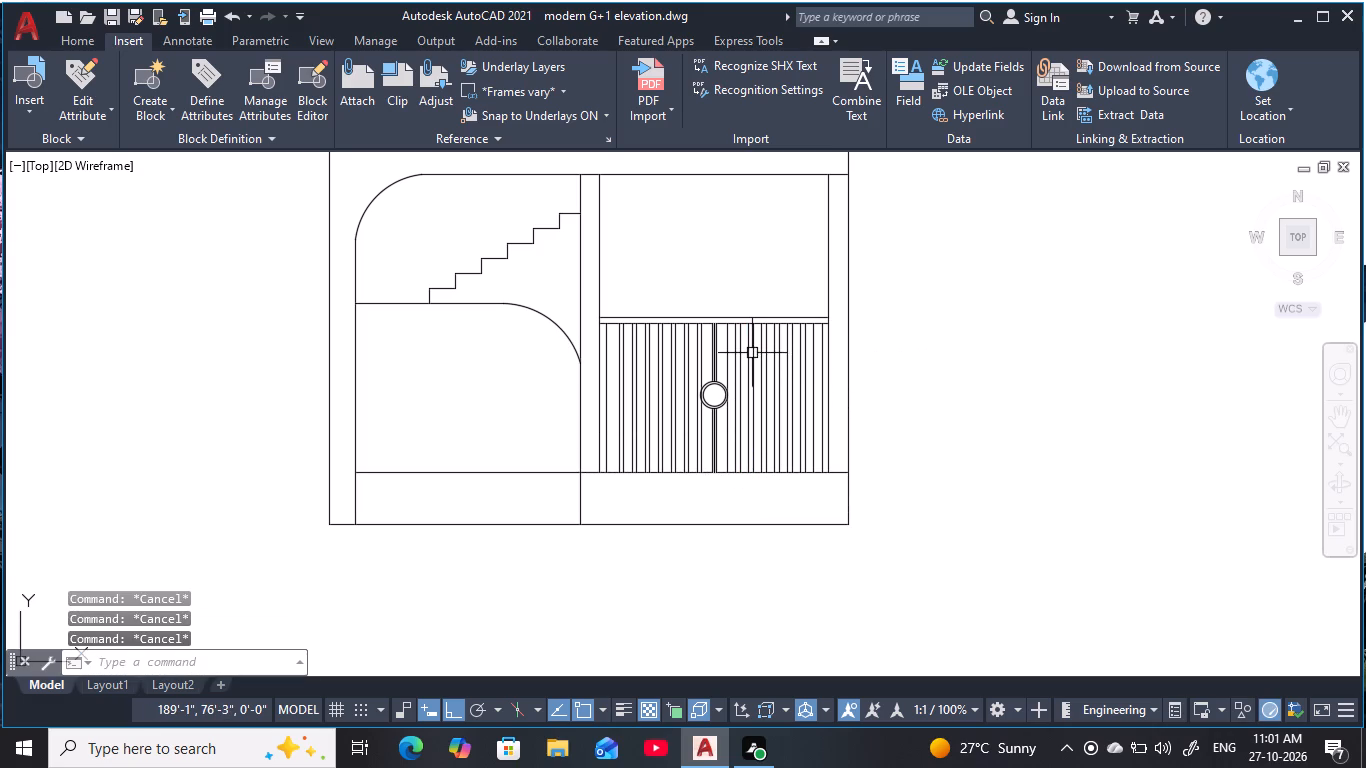
Offset the horizontal plinth line at the base of the gate 7' upward.
text(o)
key(space)
text(7')
key(space)
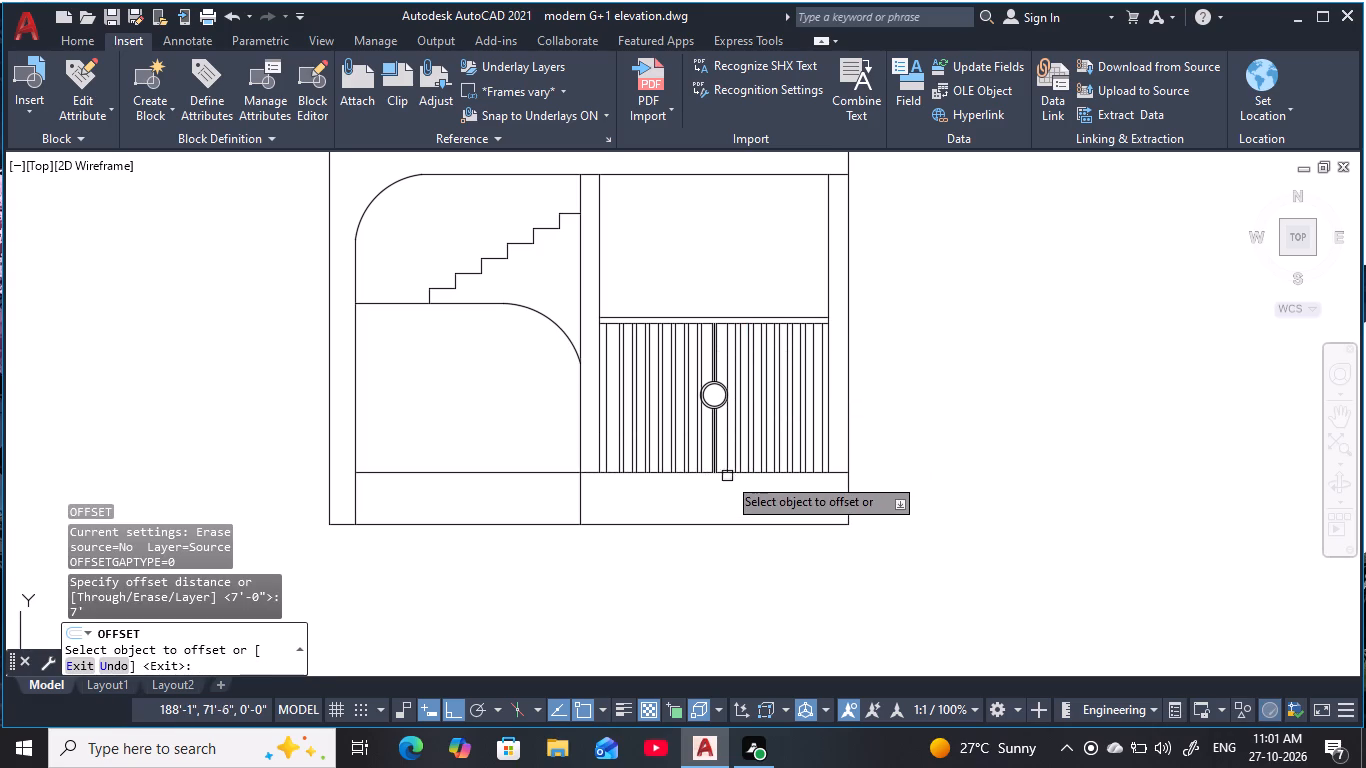
click(840, 474)
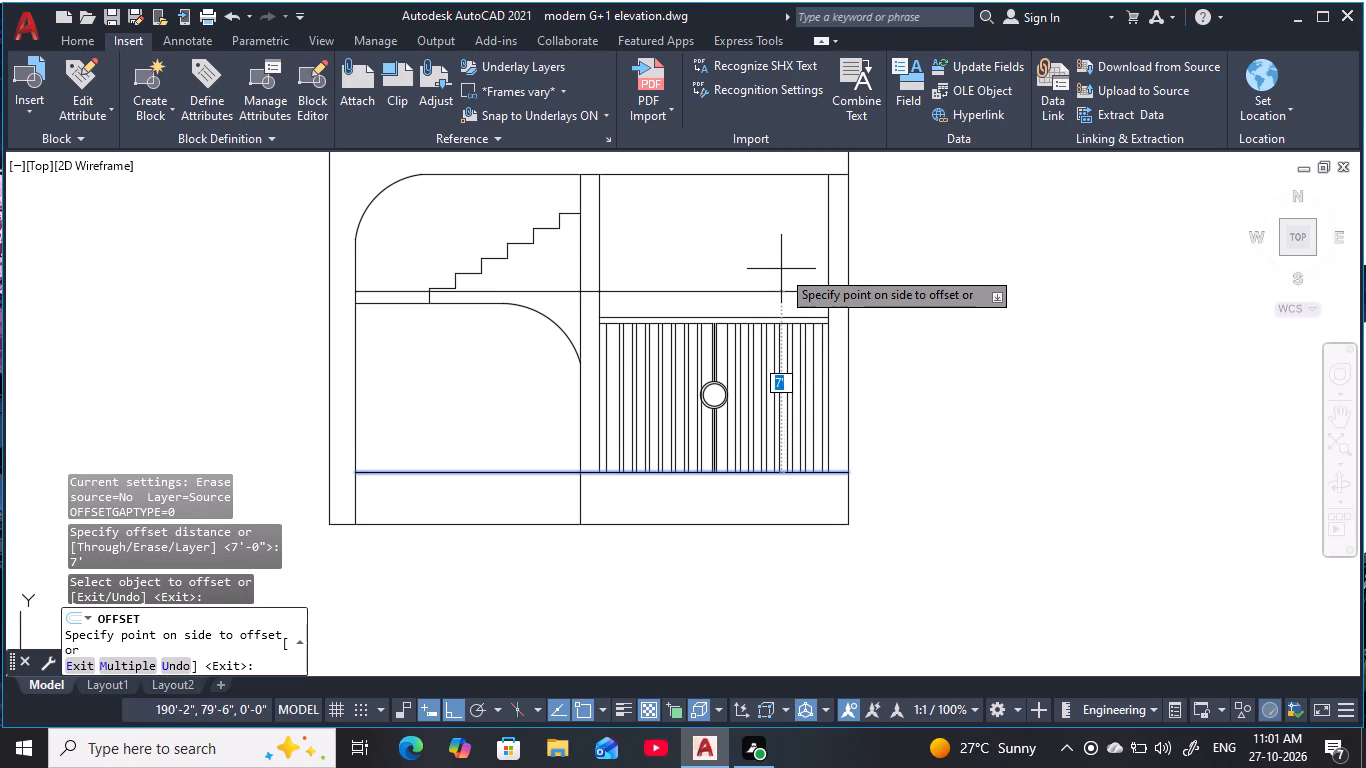
click(781, 269)
key(Escape)
key(Escape)
key(Escape)
key(Escape)
key(Escape)
key(Escape)
key(Escape)
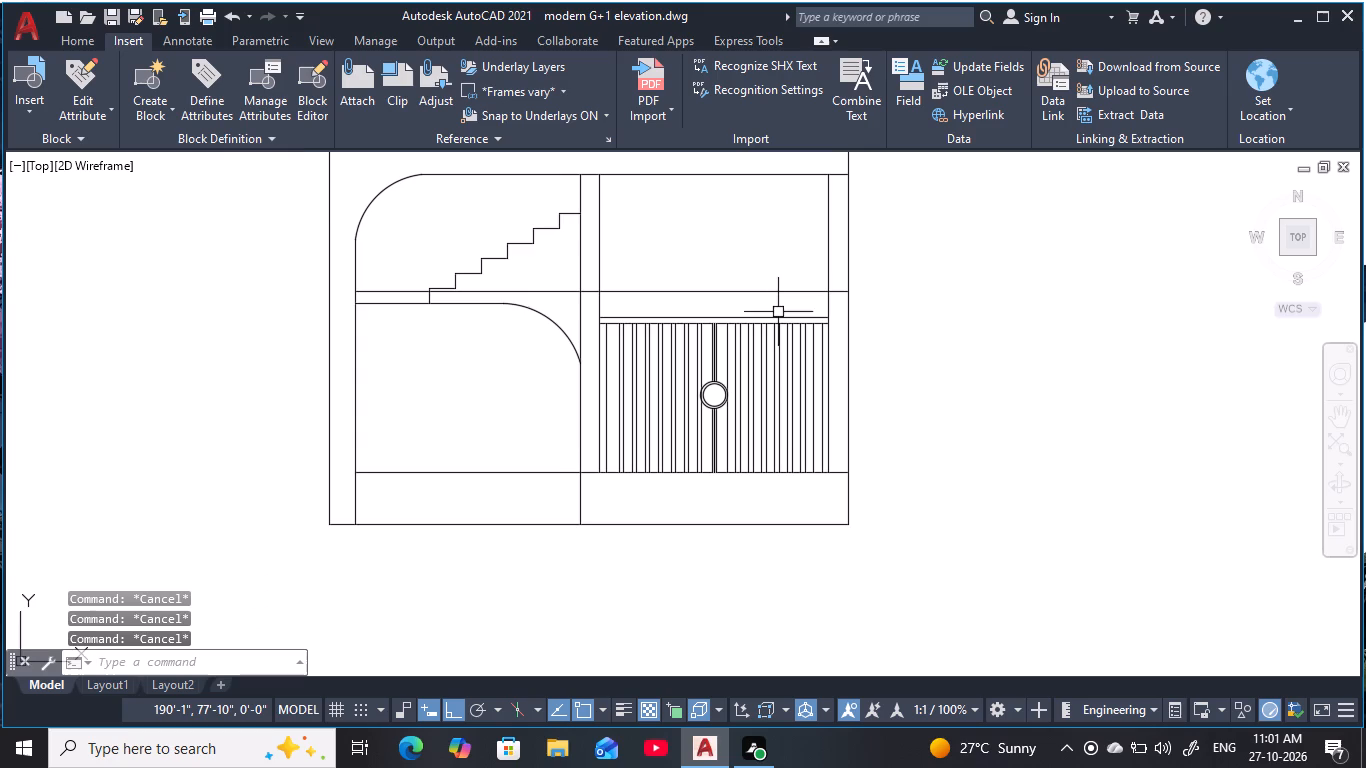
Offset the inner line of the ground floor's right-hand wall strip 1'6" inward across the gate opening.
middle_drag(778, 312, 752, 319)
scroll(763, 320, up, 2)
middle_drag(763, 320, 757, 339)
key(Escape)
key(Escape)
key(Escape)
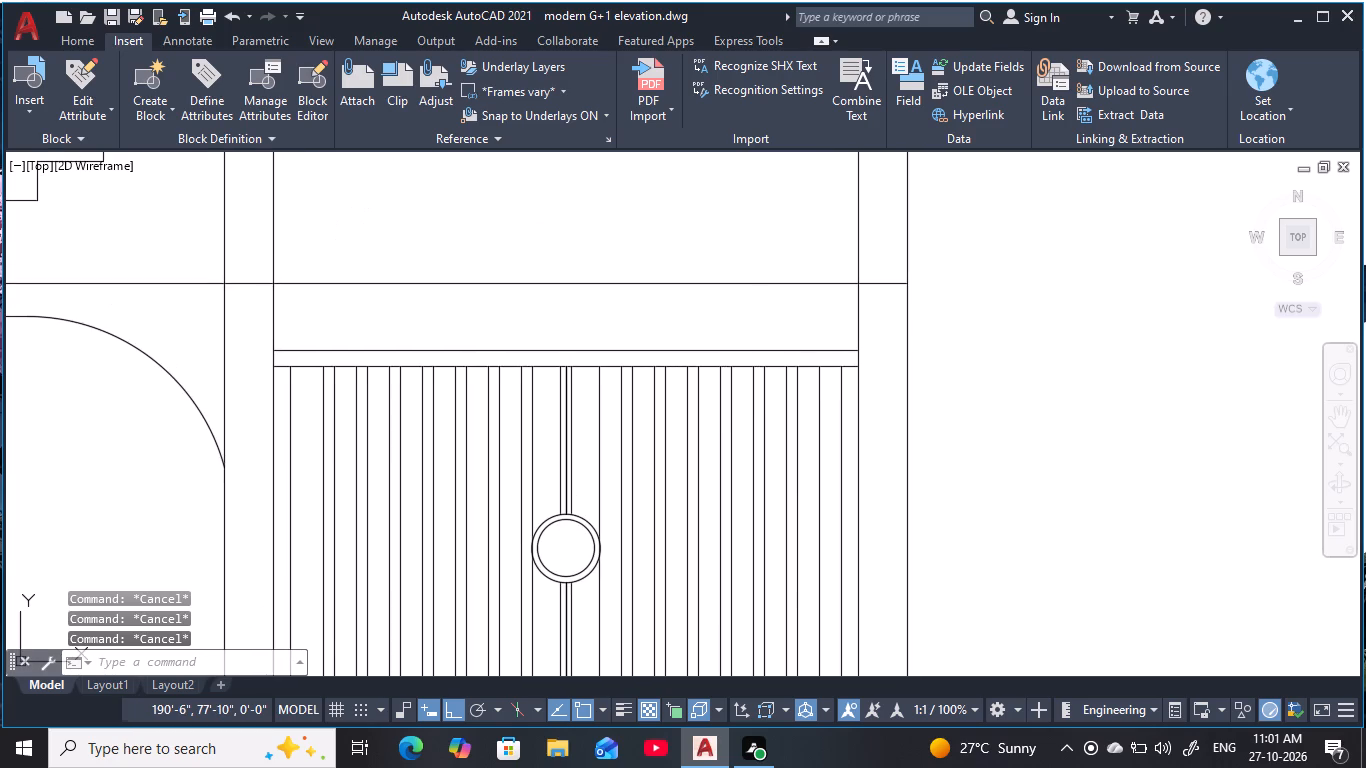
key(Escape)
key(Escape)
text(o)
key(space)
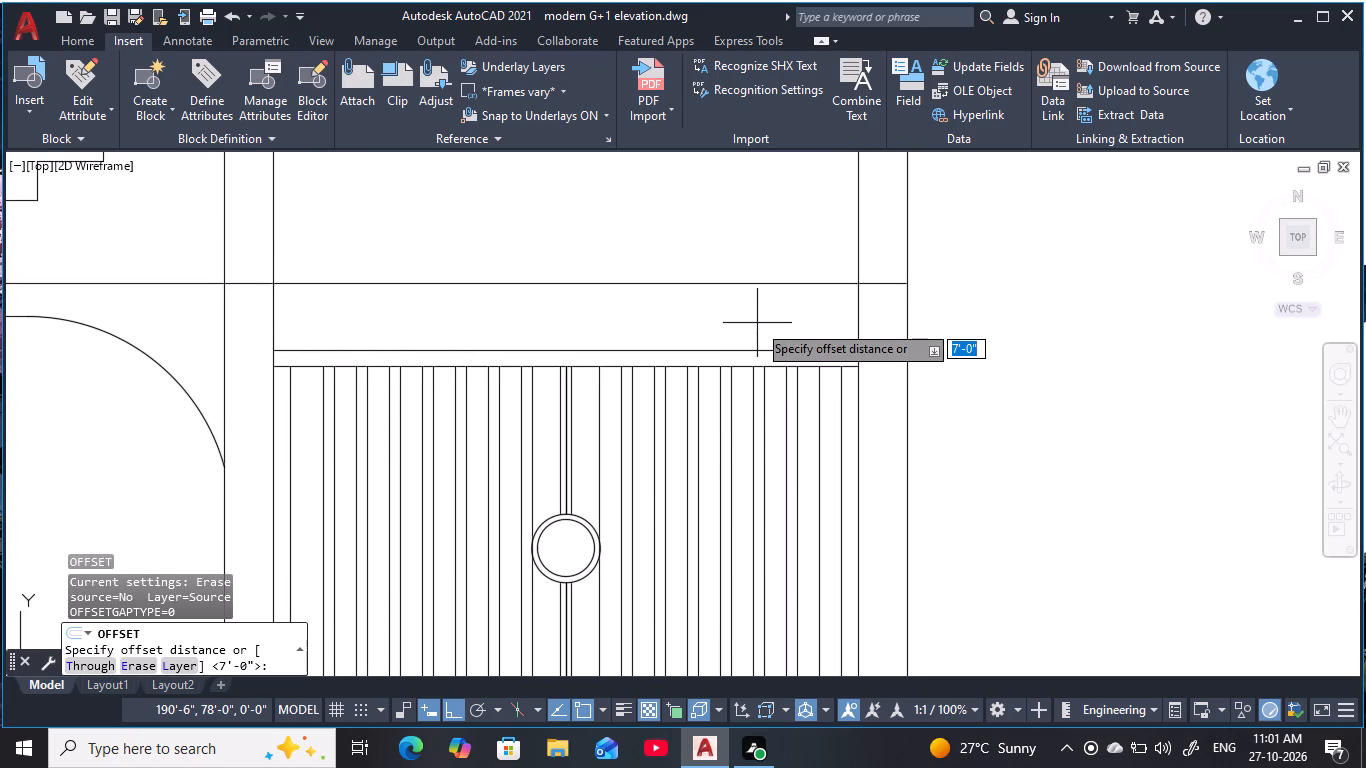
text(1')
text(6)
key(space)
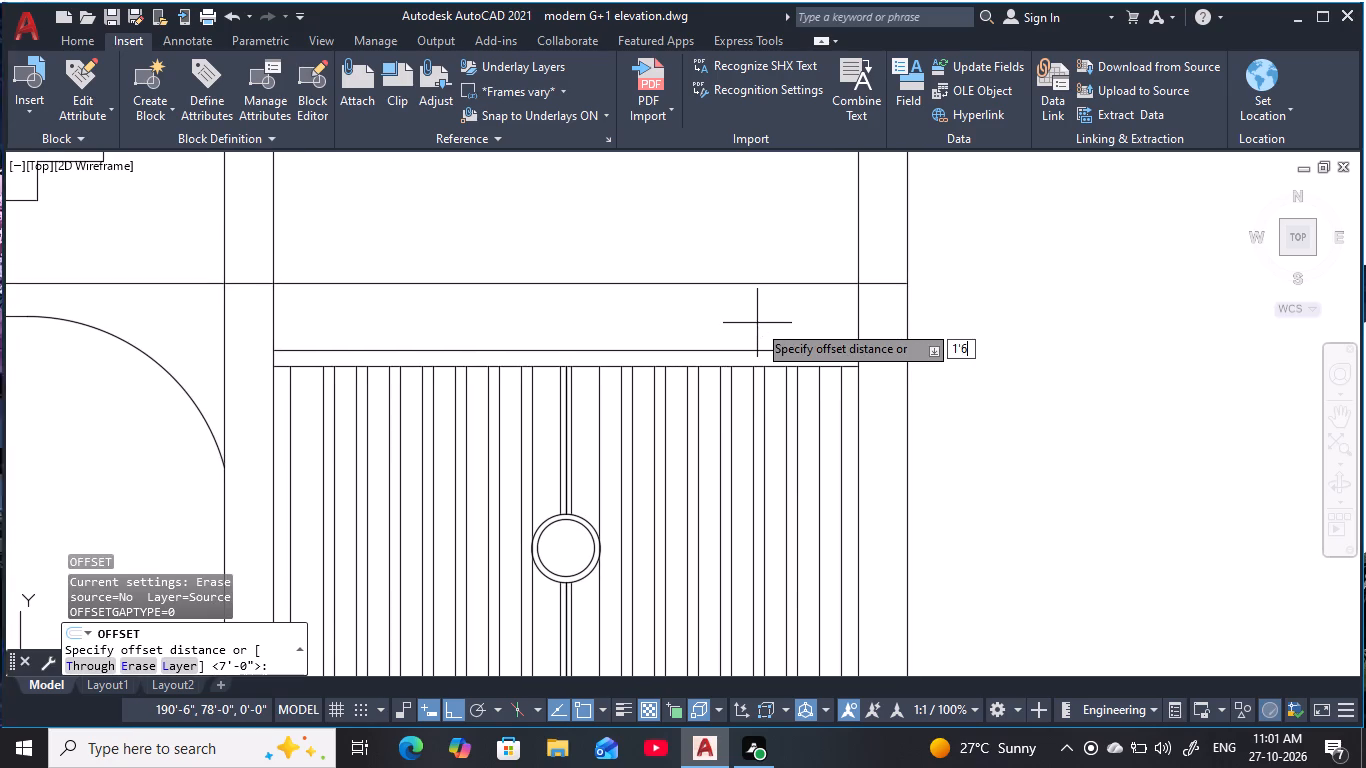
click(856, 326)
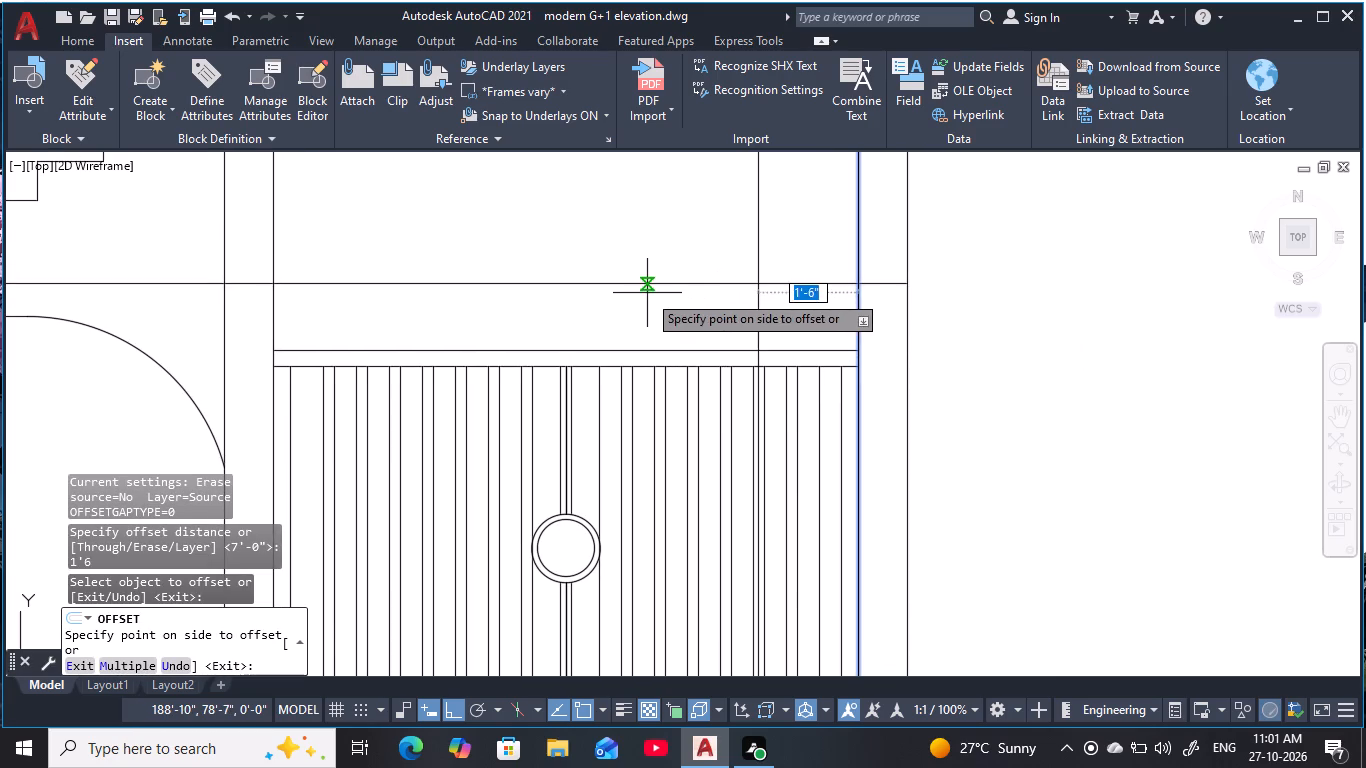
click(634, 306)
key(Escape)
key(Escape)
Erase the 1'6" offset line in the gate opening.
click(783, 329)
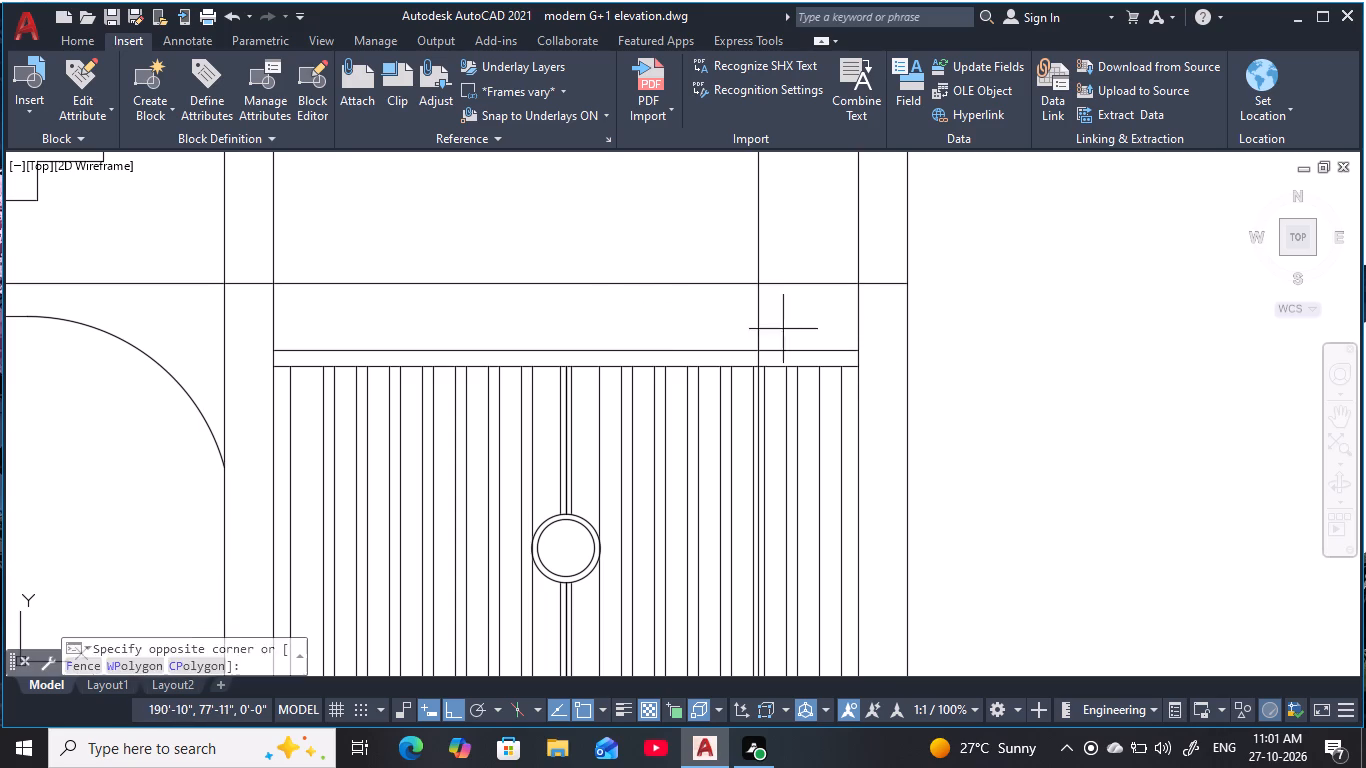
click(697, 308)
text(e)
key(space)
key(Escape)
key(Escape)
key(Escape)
Offset the inner line of the ground floor's right-hand wall strip 9" inward across the gate opening.
text(o)
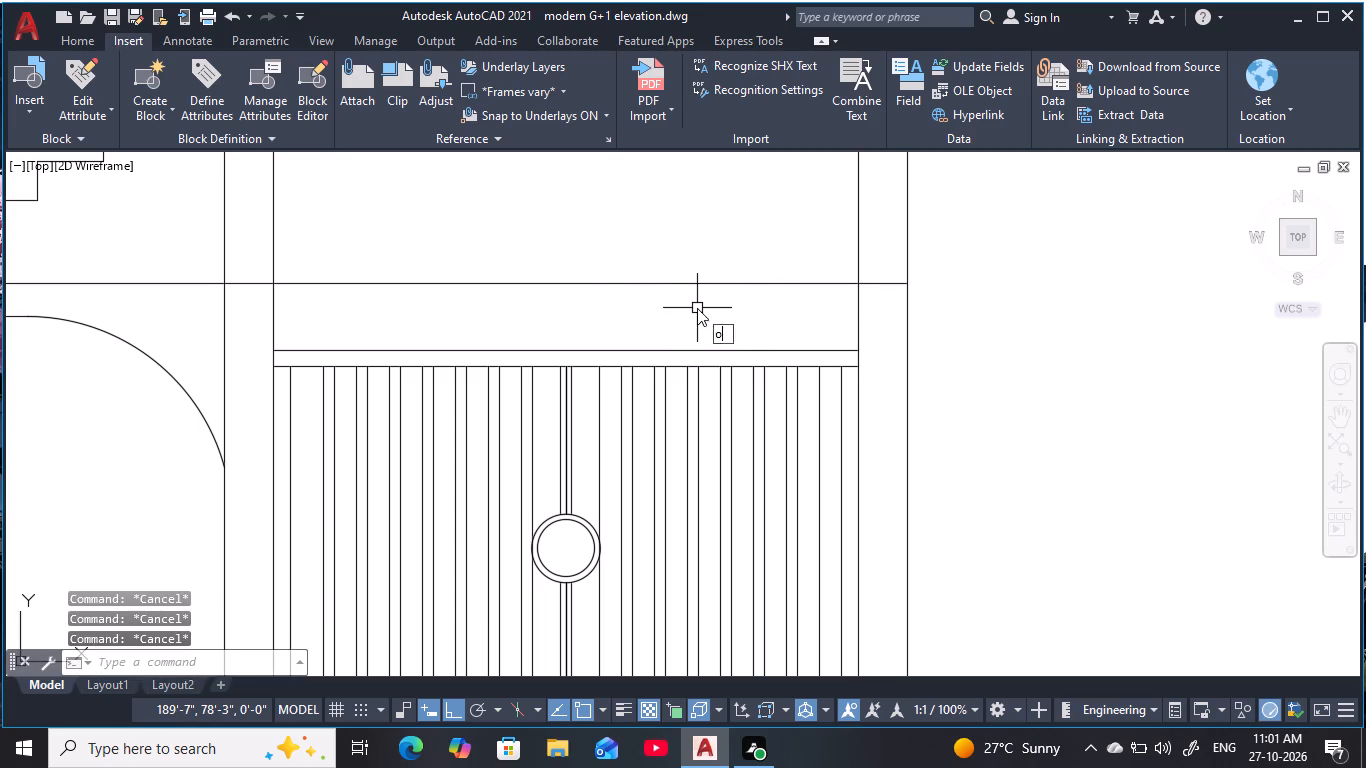
key(space)
text(9)
key(space)
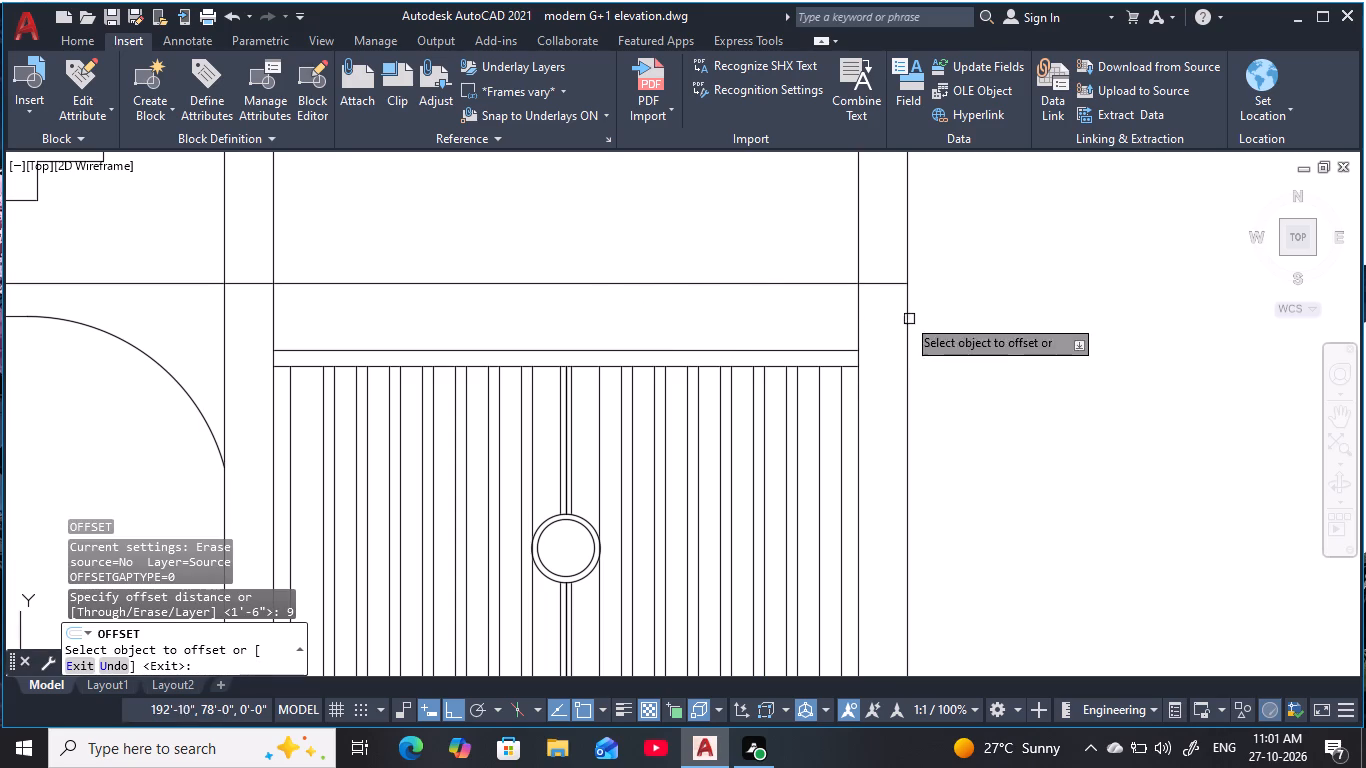
click(859, 319)
click(666, 307)
key(Escape)
key(Escape)
key(Escape)
key(Escape)
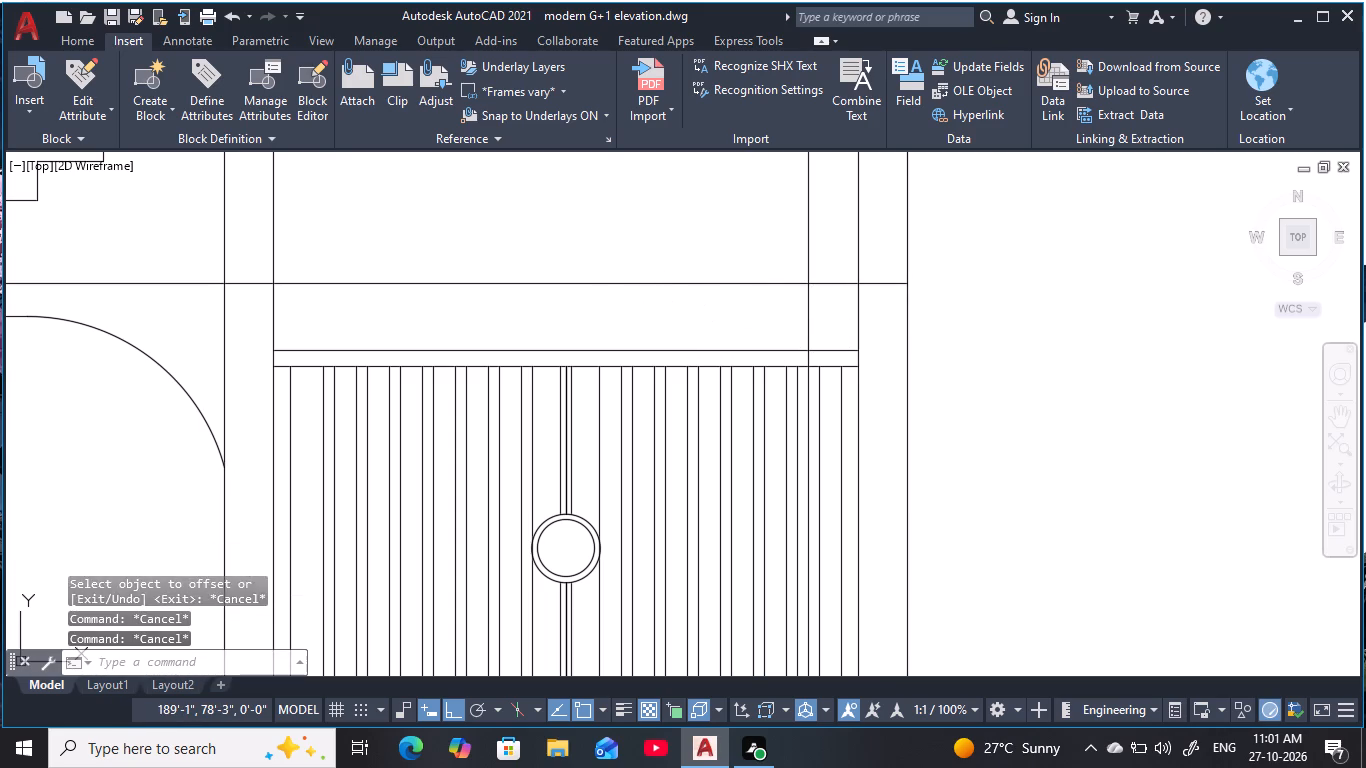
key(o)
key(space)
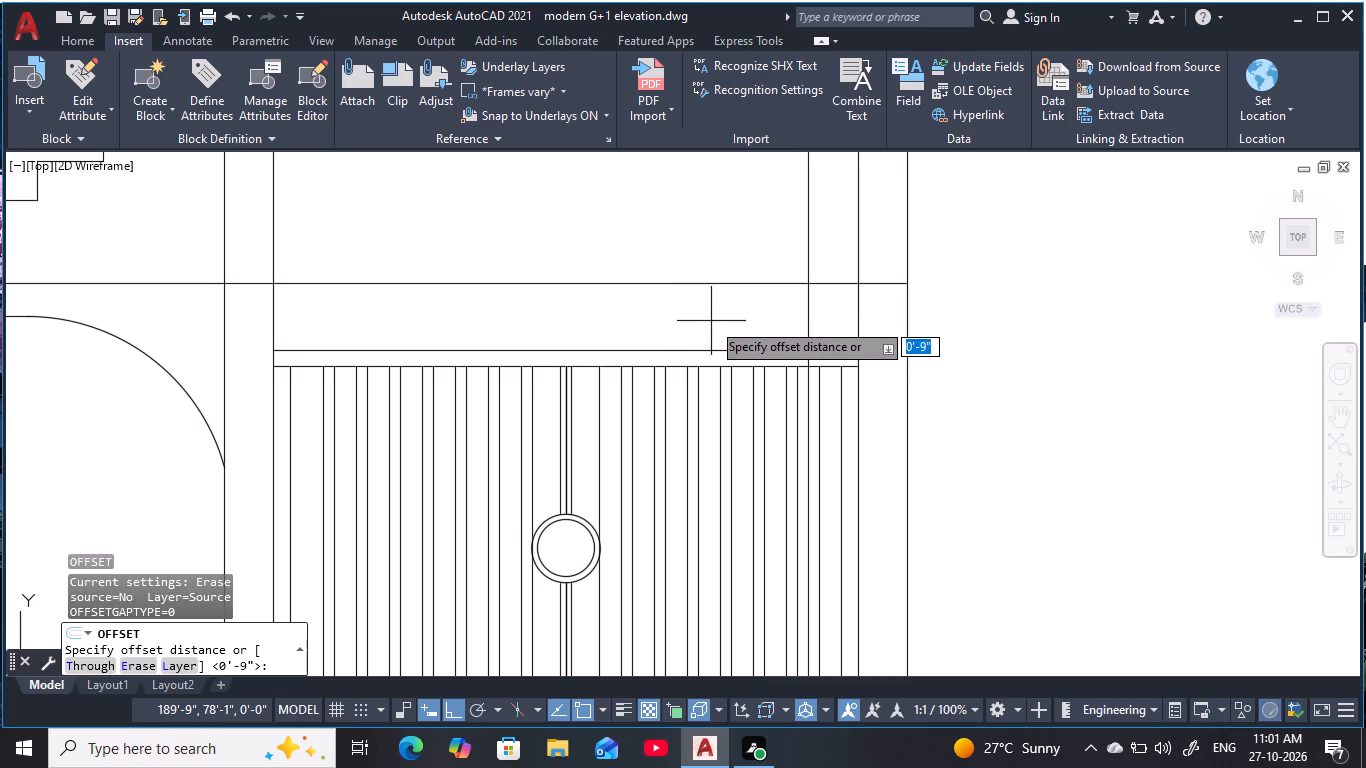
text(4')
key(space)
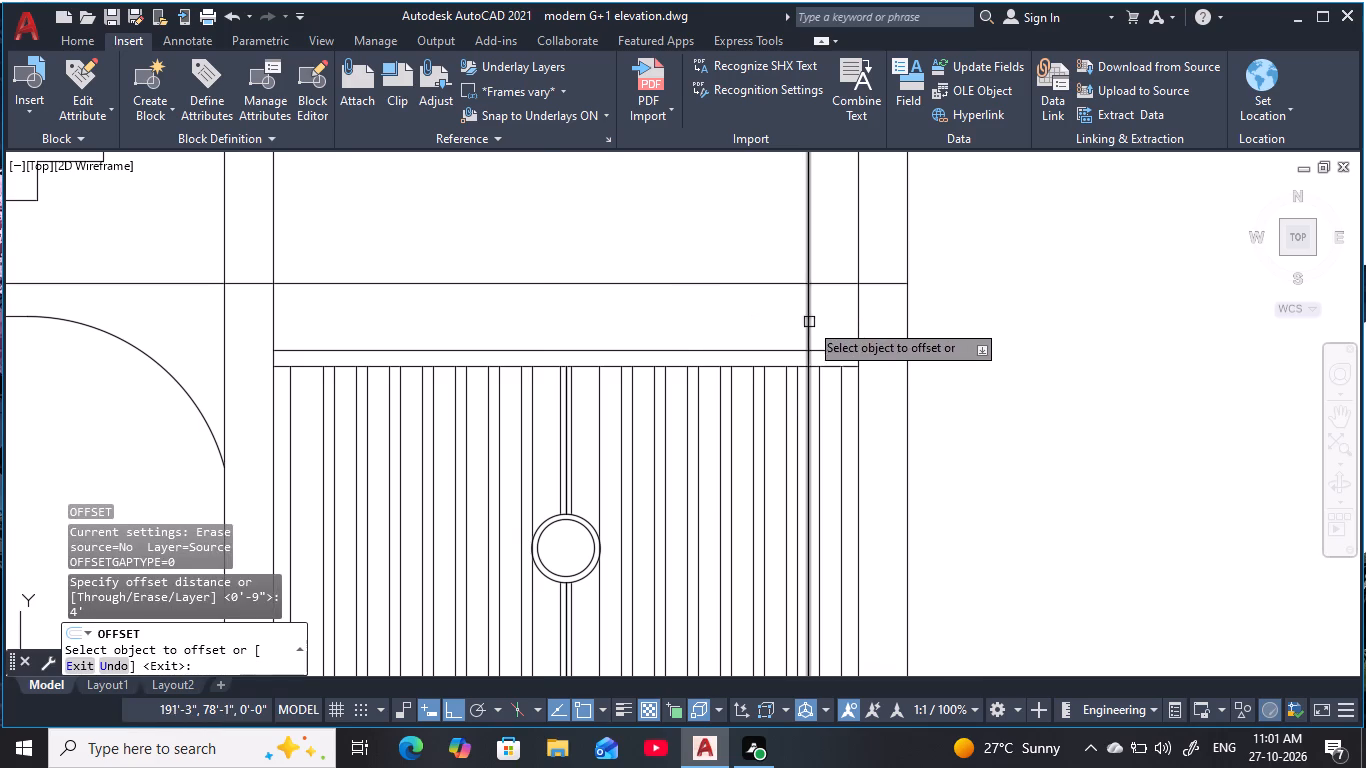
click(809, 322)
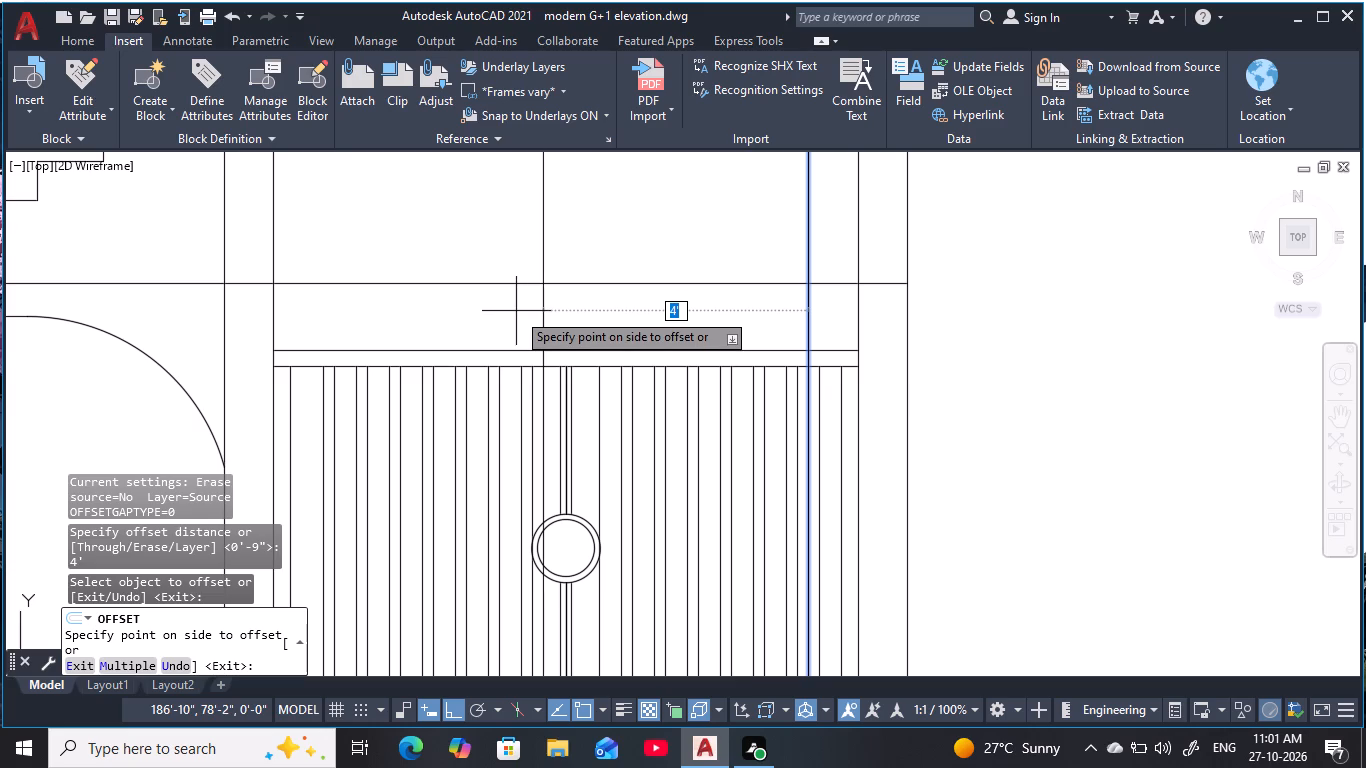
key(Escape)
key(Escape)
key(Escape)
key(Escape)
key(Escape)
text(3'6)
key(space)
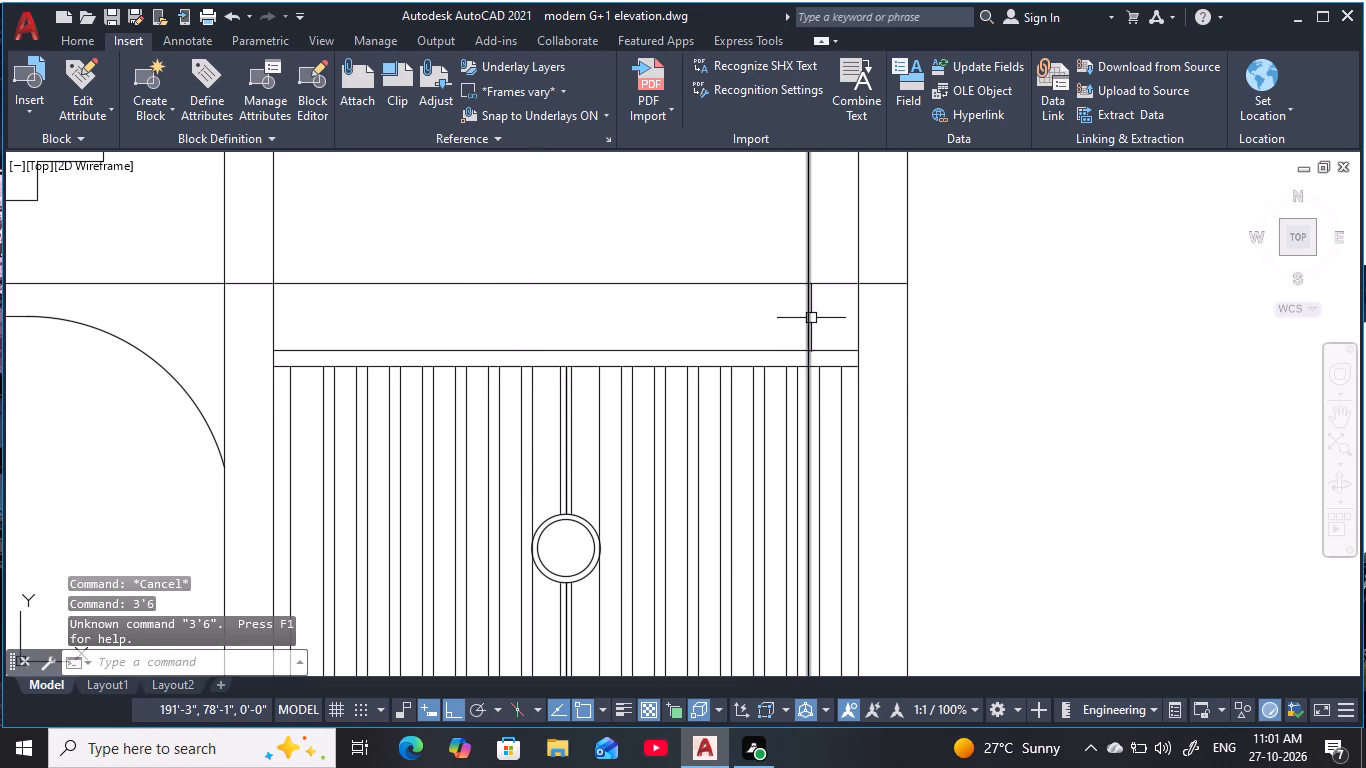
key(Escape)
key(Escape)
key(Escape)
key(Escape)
Offset the vertical line 9" inside the right-hand wall strip by 3'6" to the left, over the gate's centre.
key(o)
key(space)
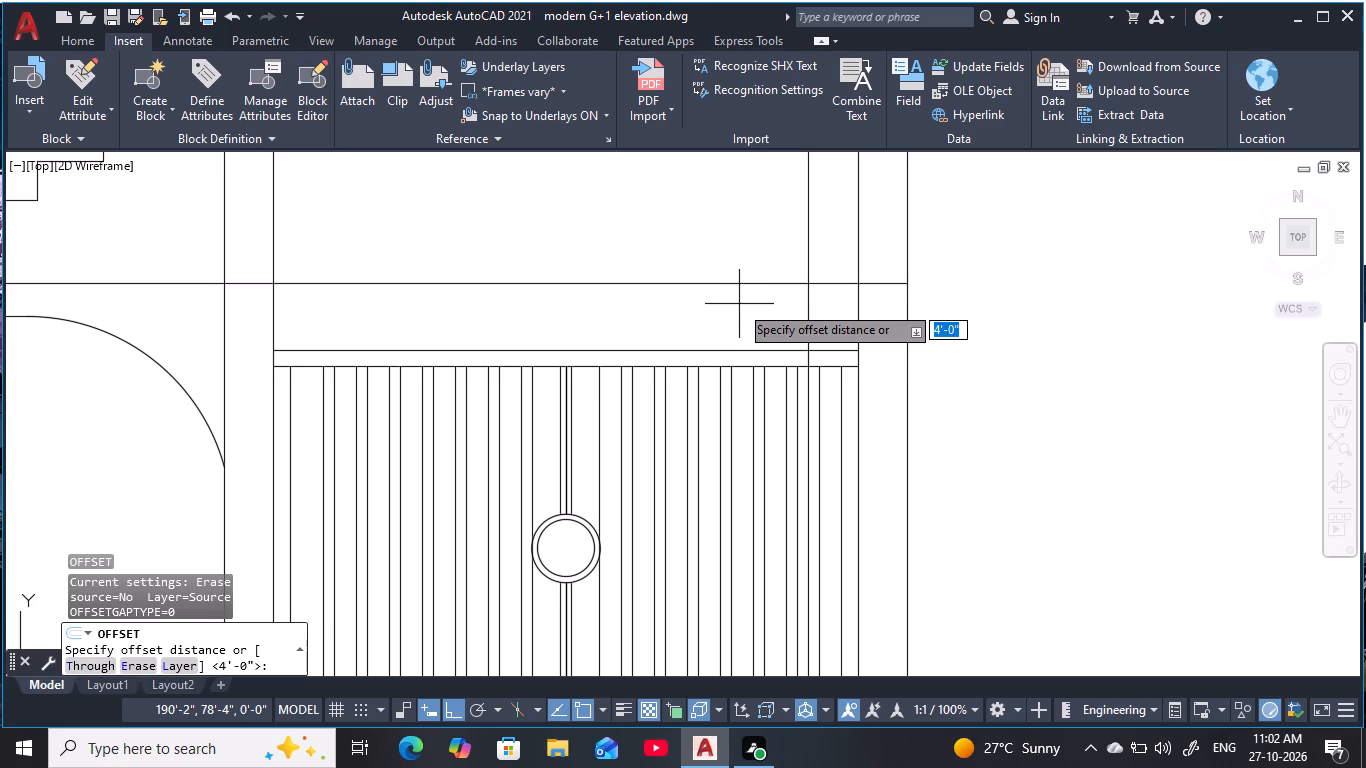
key(3)
text('6)
key(space)
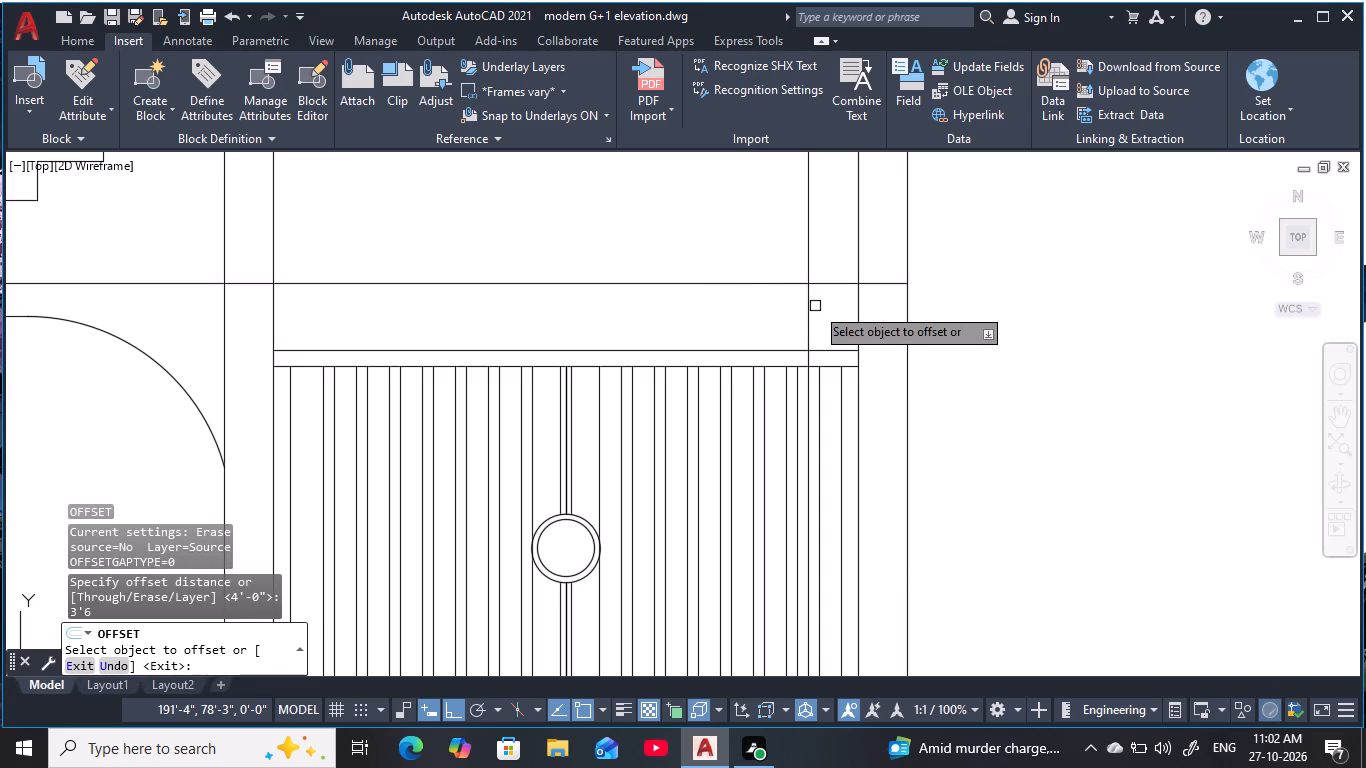
click(808, 317)
click(545, 310)
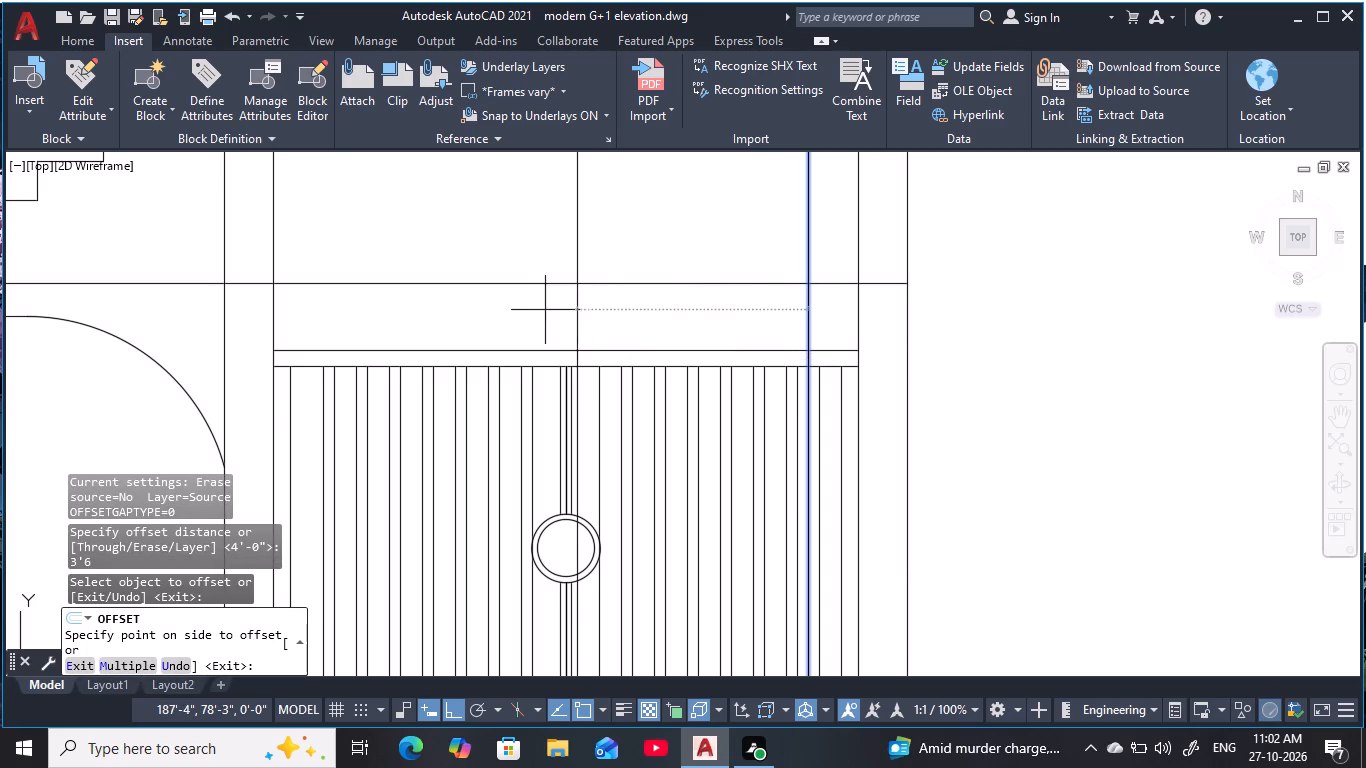
middle_drag(674, 332, 777, 340)
key(Escape)
key(Escape)
key(Escape)
scroll(767, 334, down, 1)
middle_drag(767, 334, 768, 358)
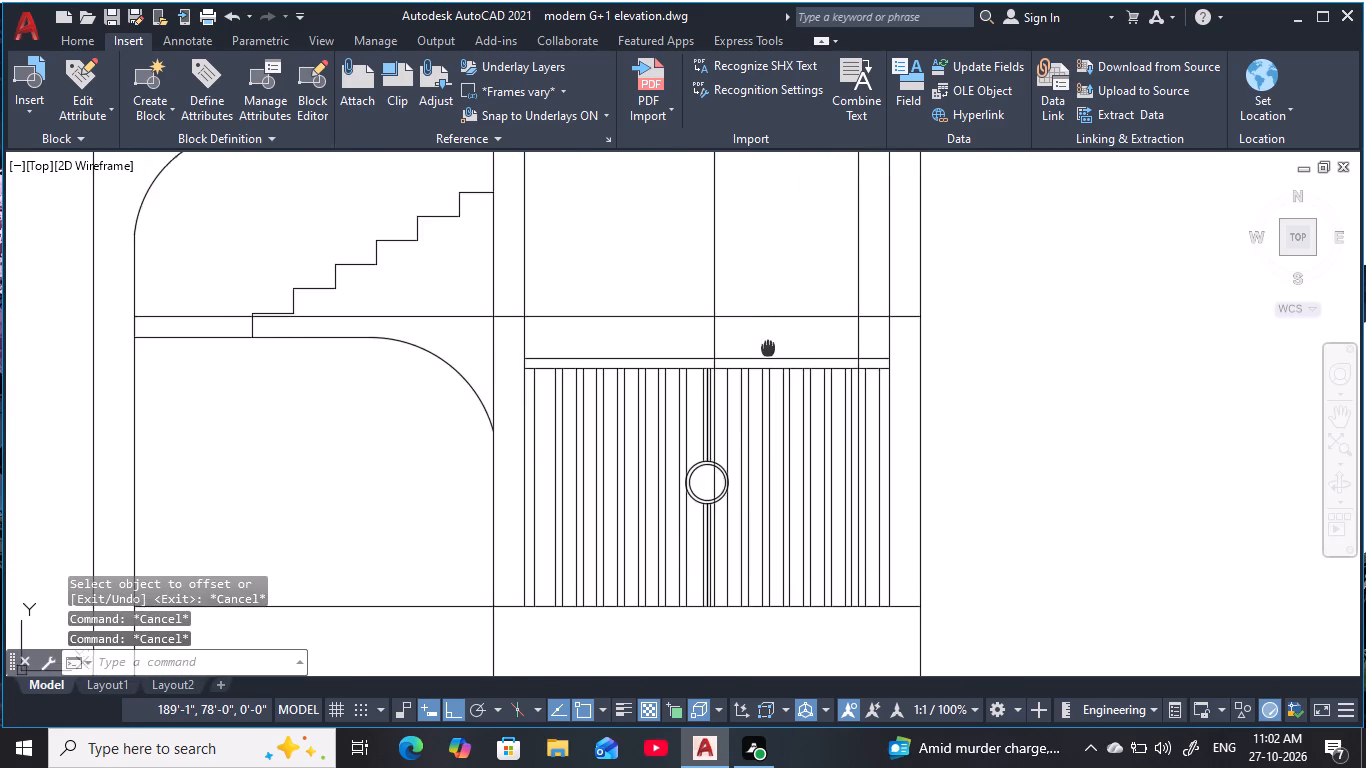
middle_drag(768, 358, 755, 419)
key(Escape)
key(Escape)
key(Escape)
key(Escape)
key(Escape)
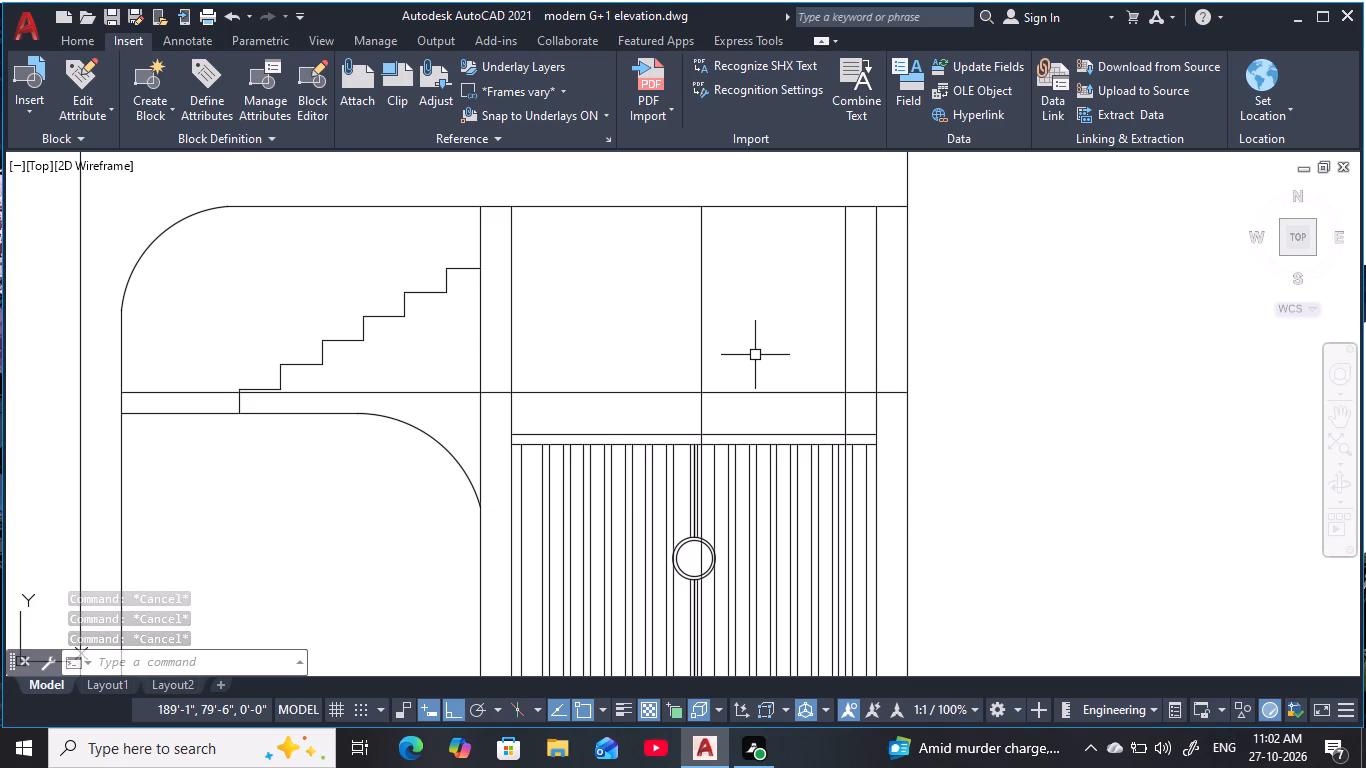
Offset the horizontal line above the gate 3" upward and the two new vertical lines 3" to the left.
text(o)
key(space)
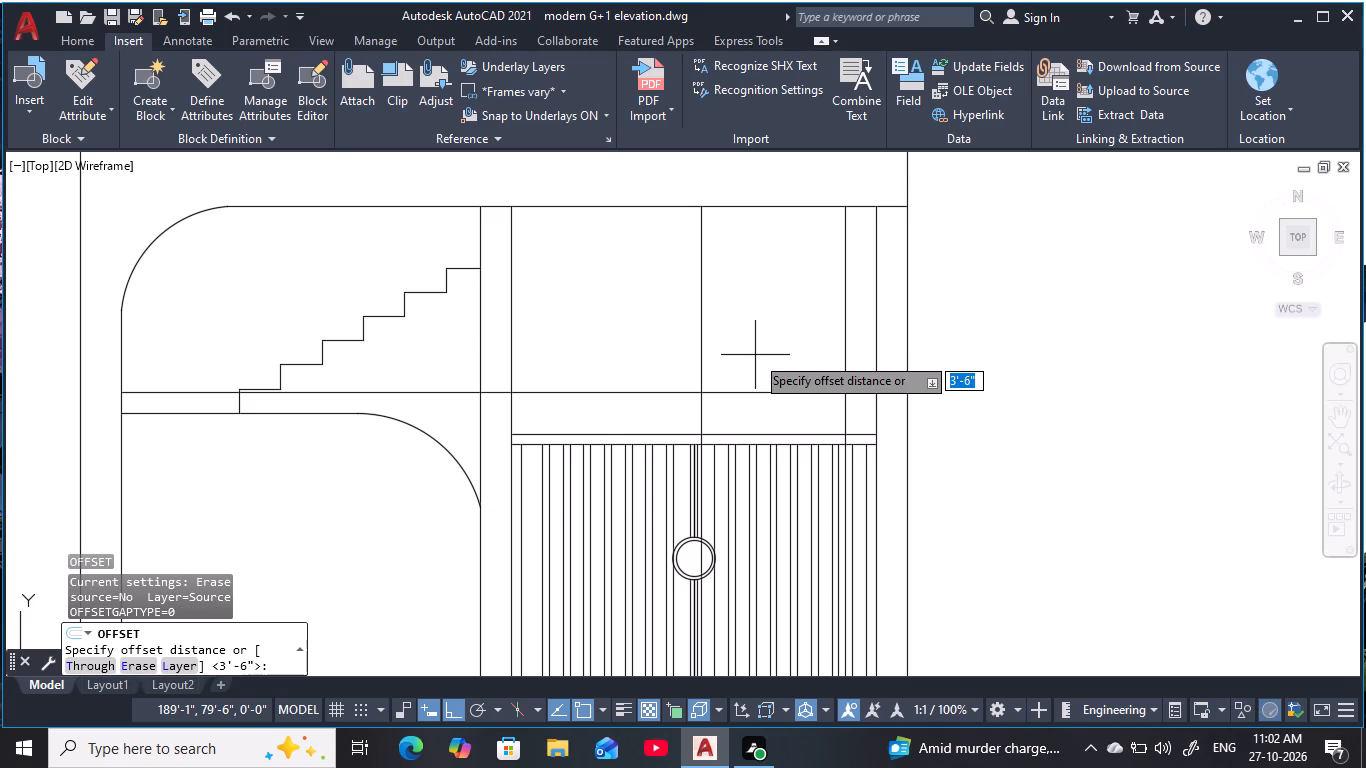
text(3)
key(space)
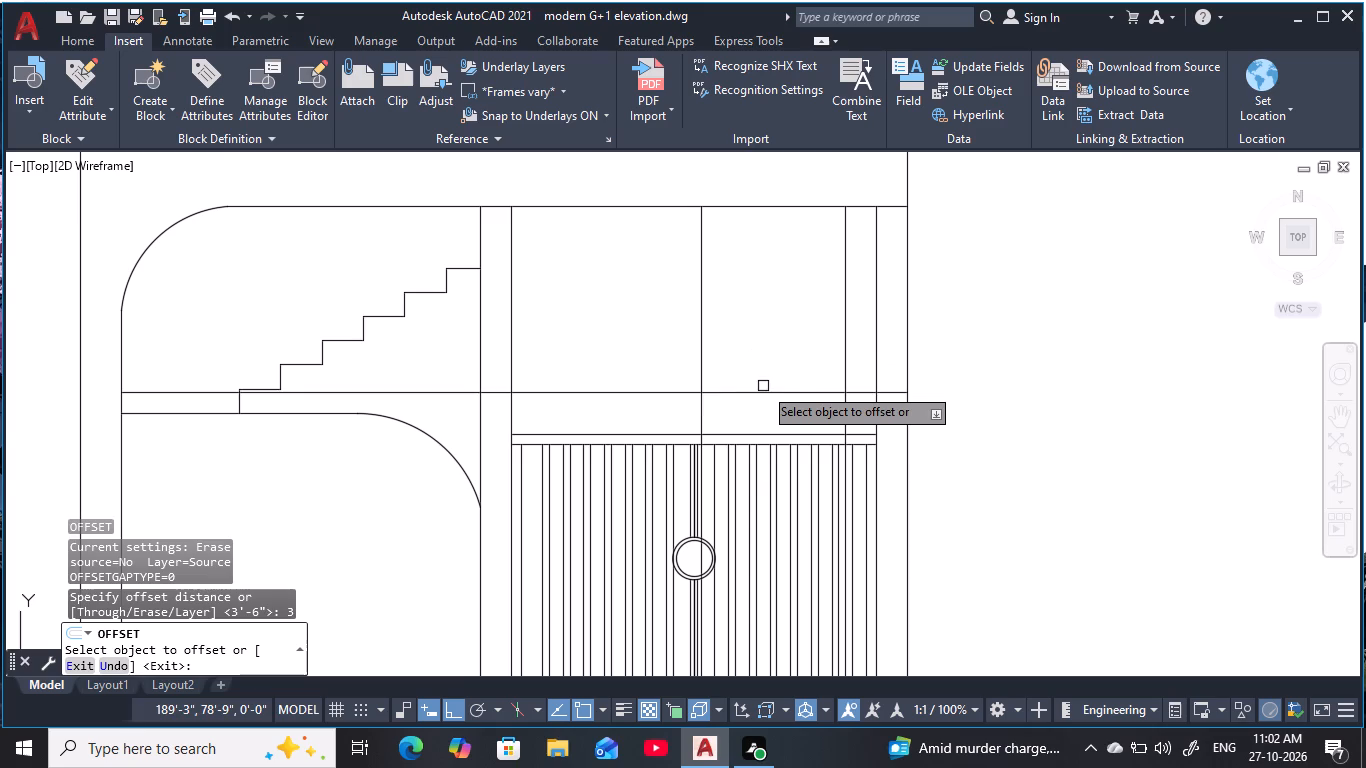
click(765, 390)
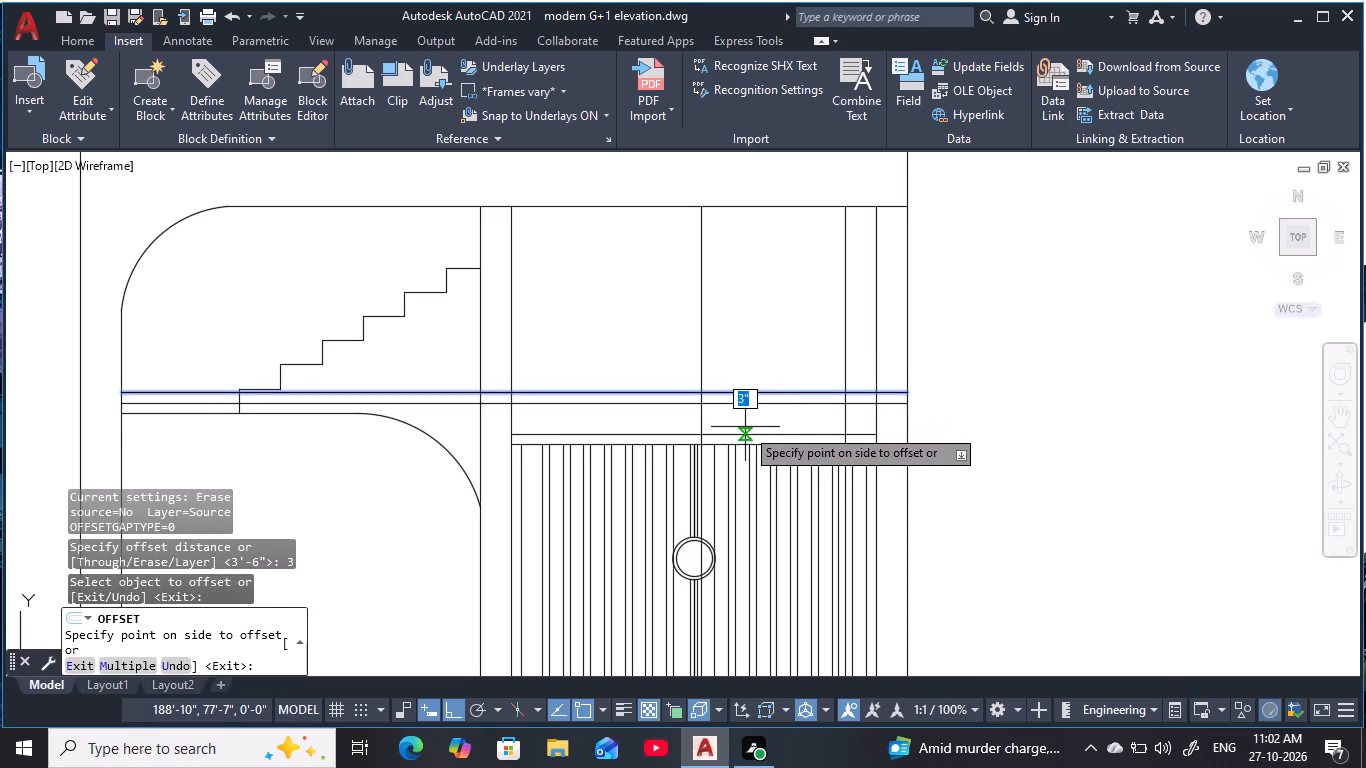
click(753, 361)
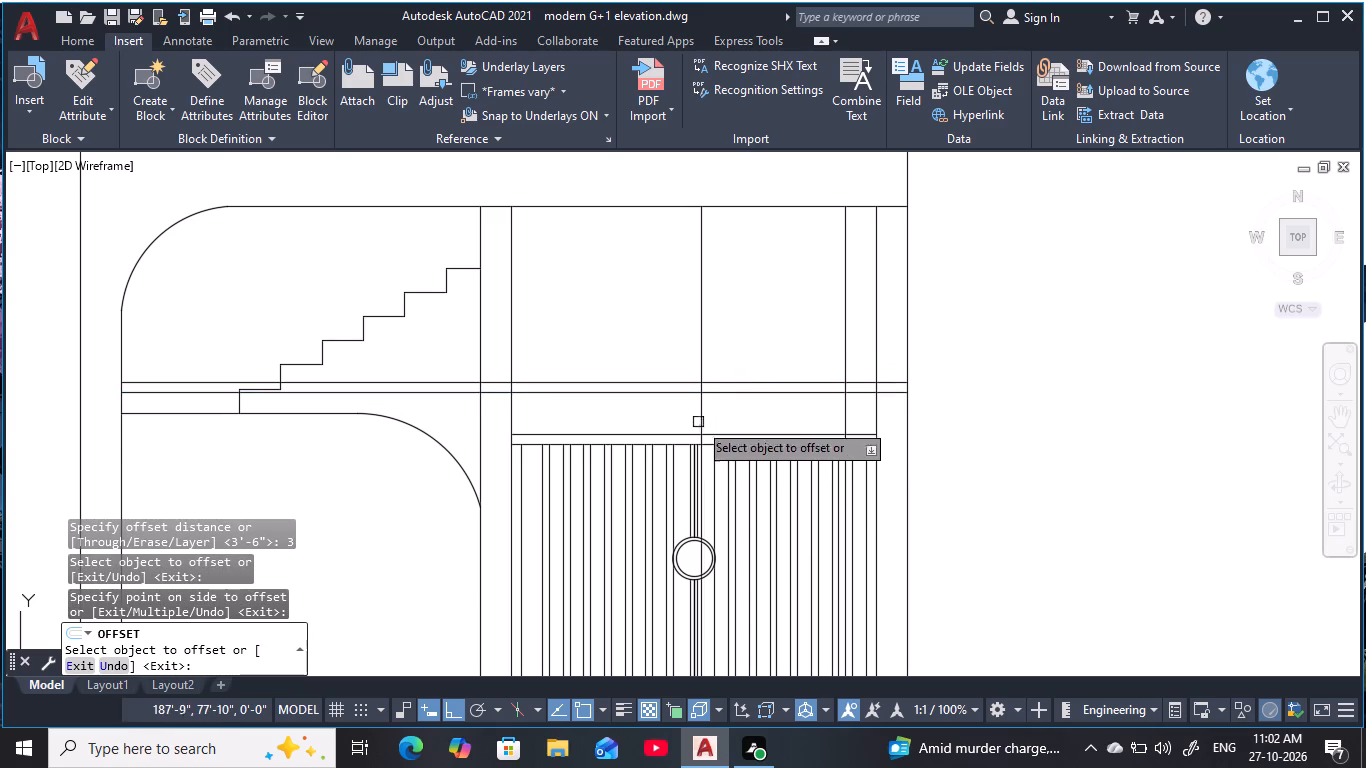
click(698, 420)
click(637, 422)
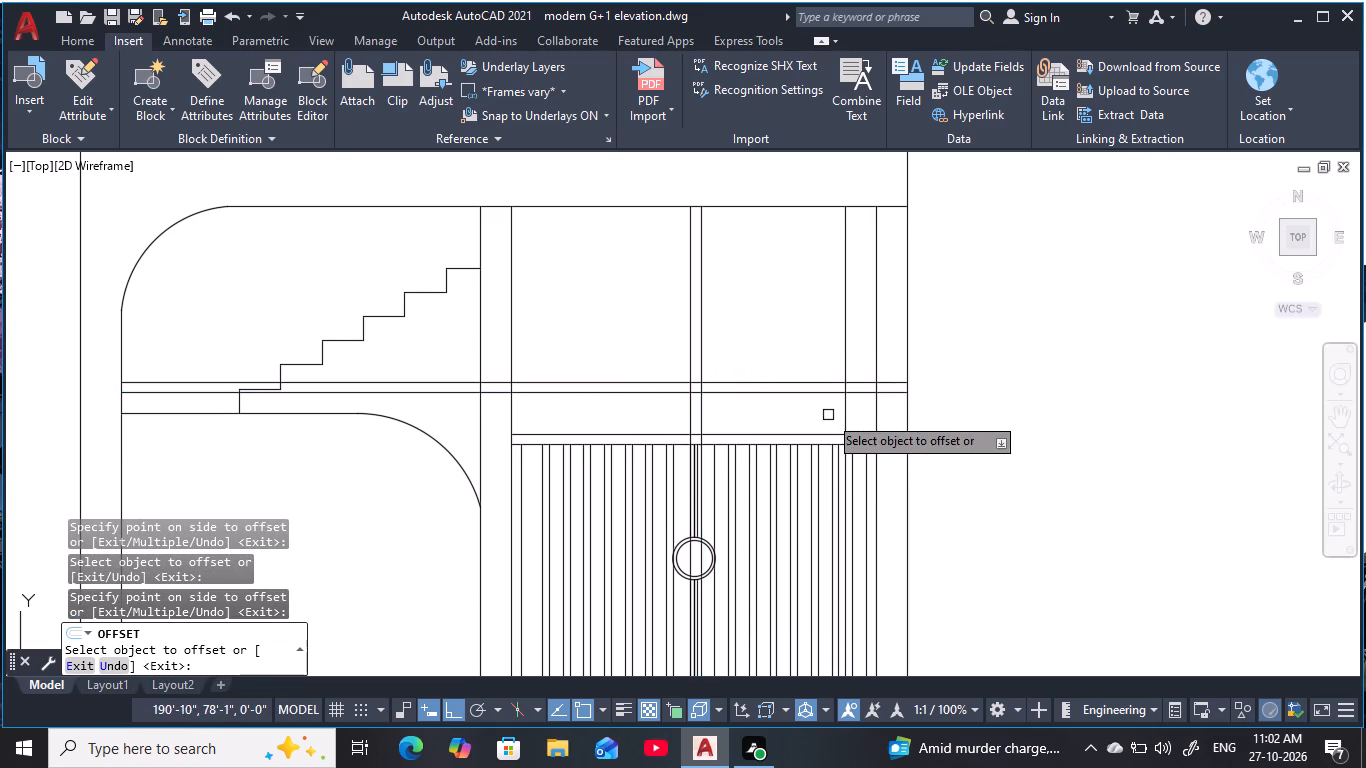
click(842, 422)
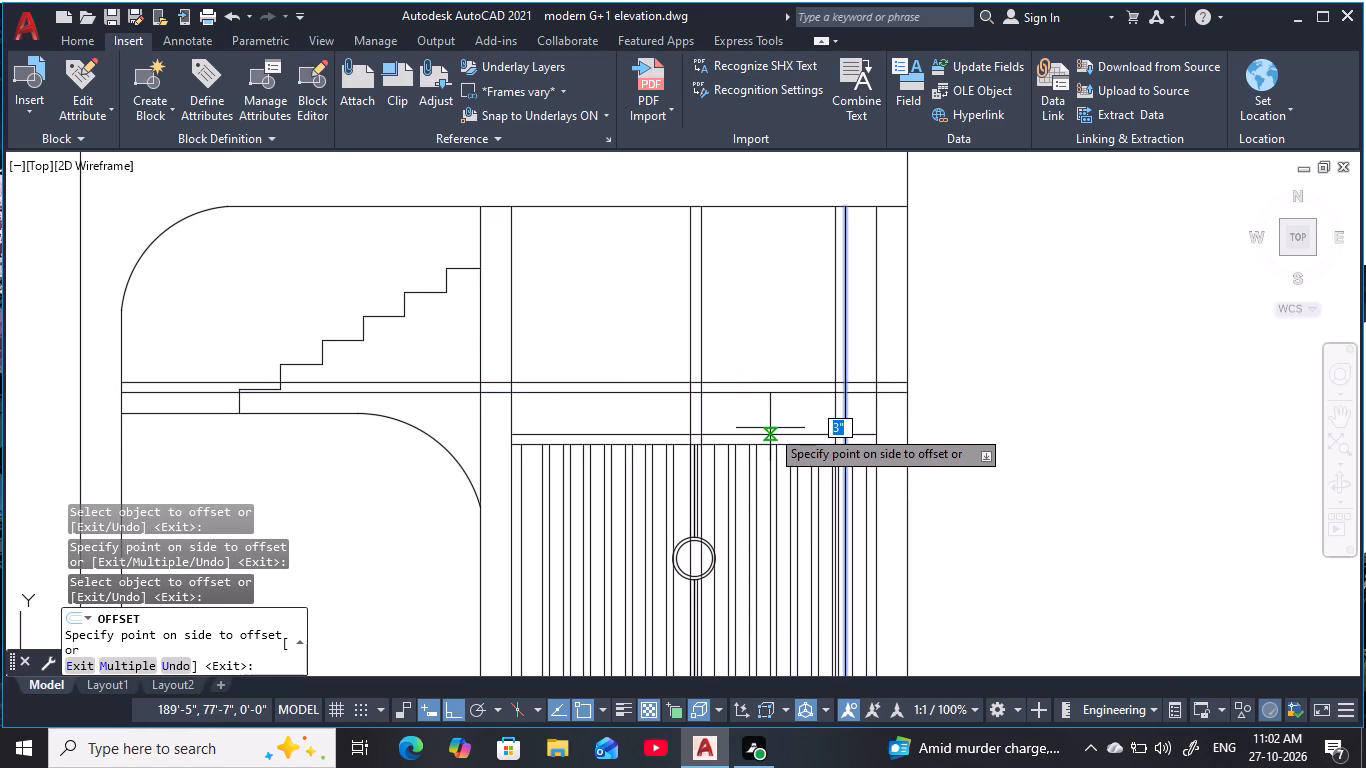
click(755, 424)
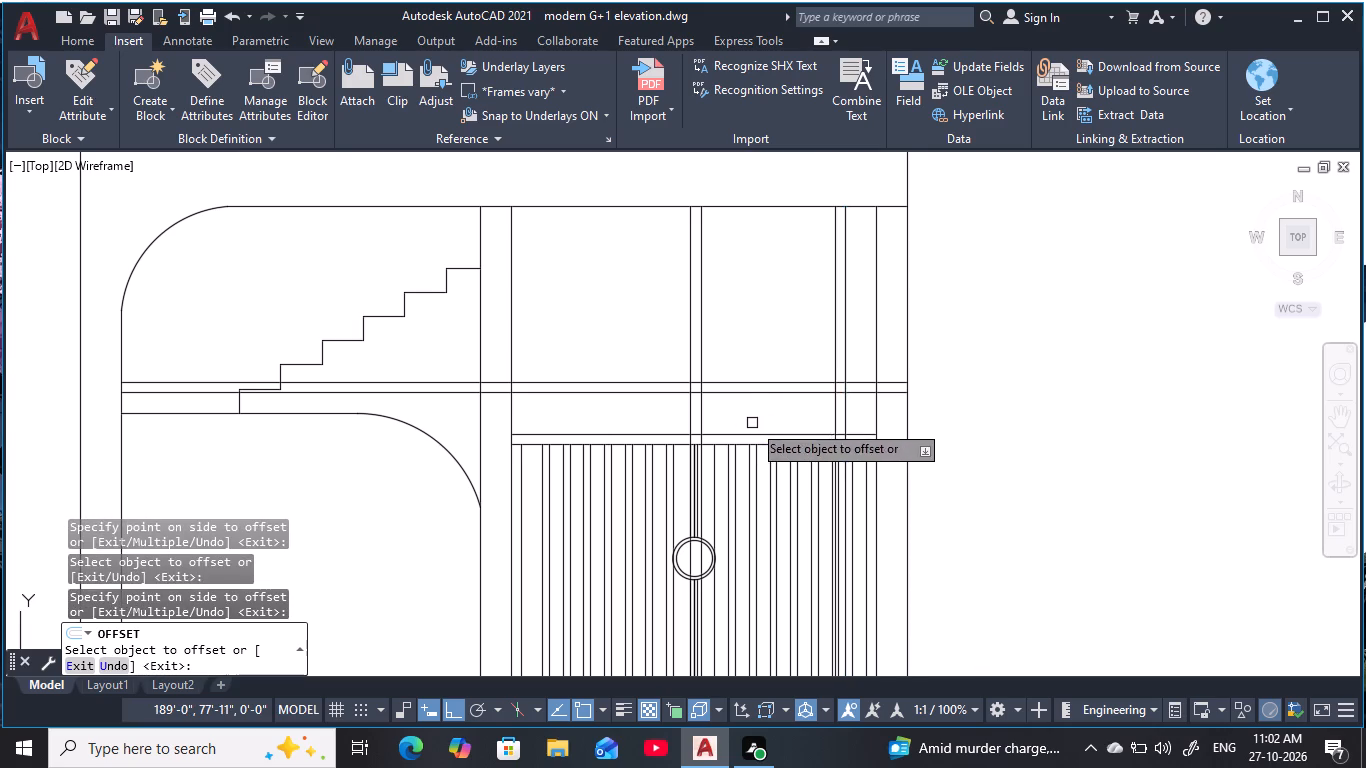
middle_drag(752, 418, 826, 409)
key(Escape)
key(Escape)
key(Escape)
key(Escape)
key(Escape)
key(Escape)
key(Escape)
key(Escape)
key(Escape)
key(Escape)
key(Escape)
key(Escape)
key(Escape)
key(Escape)
Trim the offset lines above the ground-floor gate so only the door frame outline remains within the opening.
text(tr)
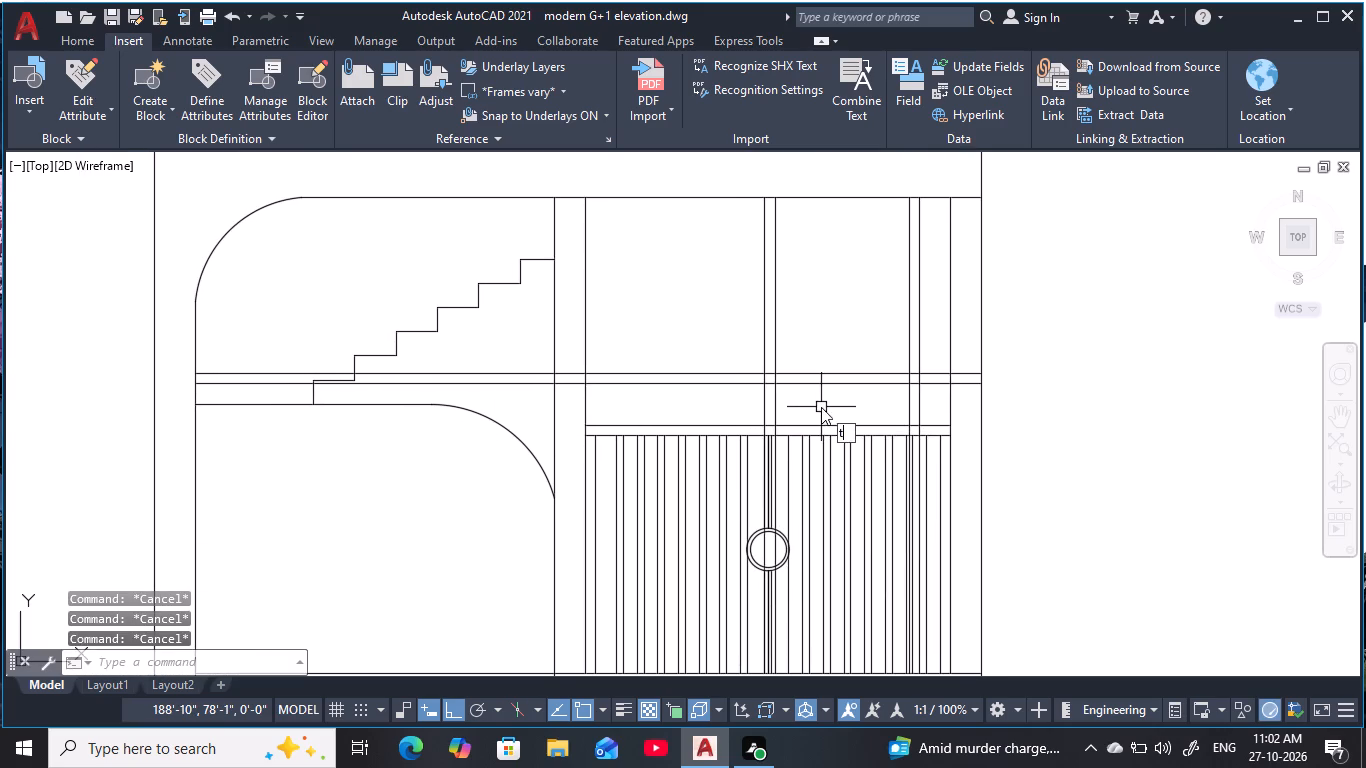
key(space)
drag(787, 328, 705, 394)
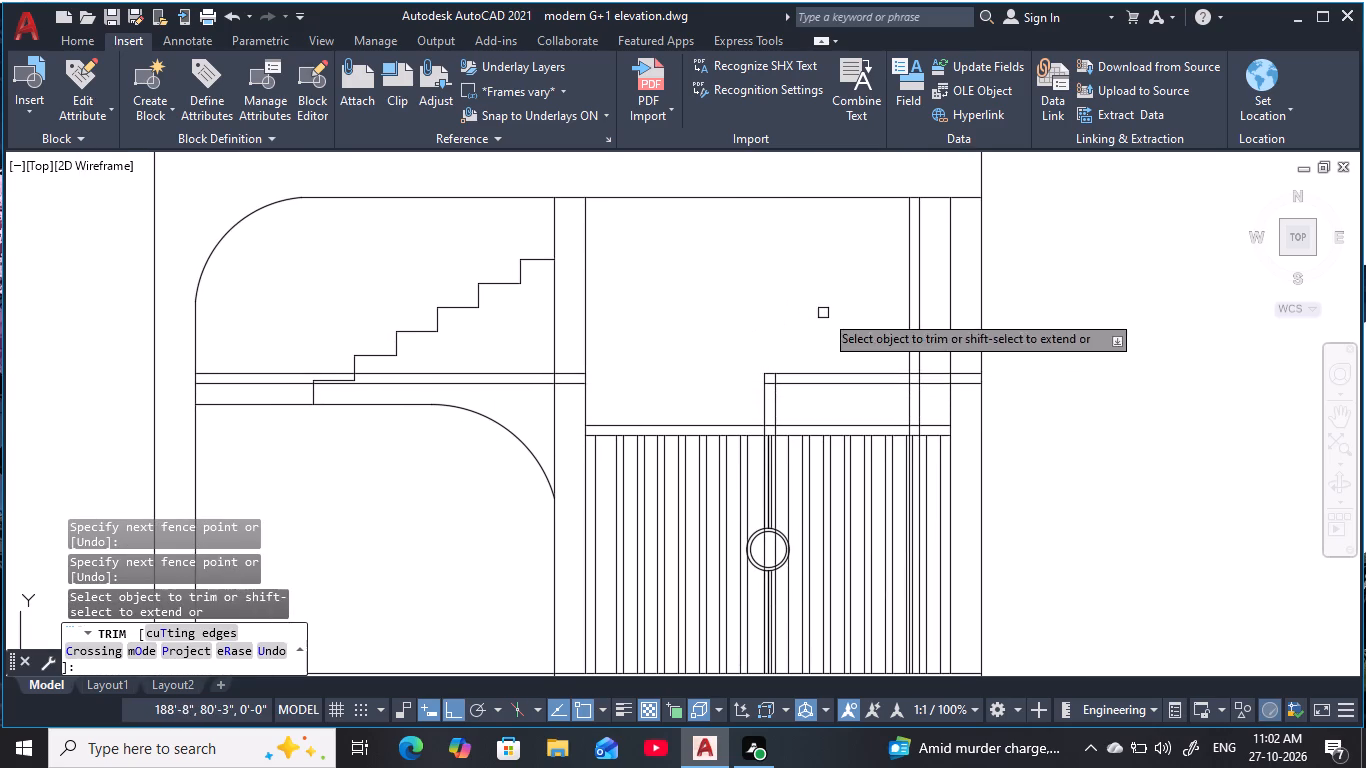
drag(891, 318, 932, 393)
key(Escape)
key(Escape)
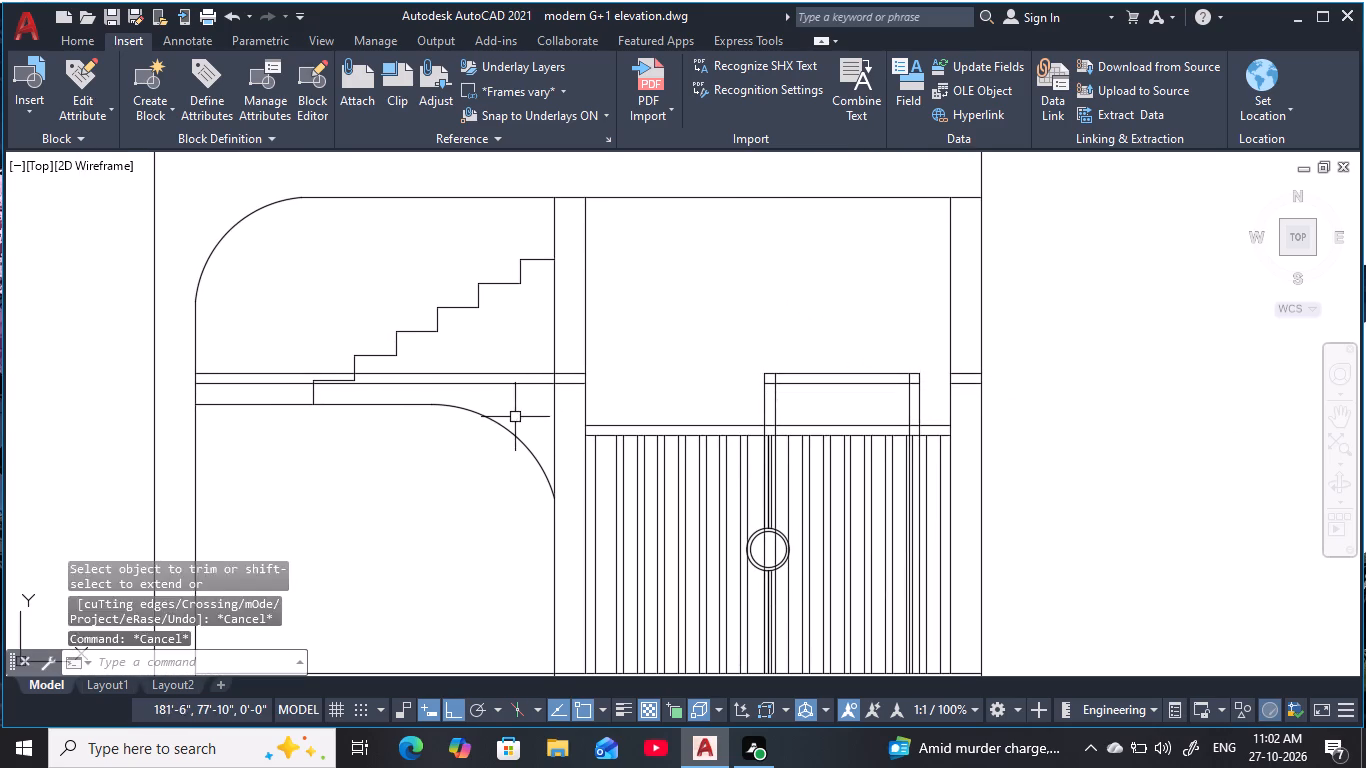
key(Escape)
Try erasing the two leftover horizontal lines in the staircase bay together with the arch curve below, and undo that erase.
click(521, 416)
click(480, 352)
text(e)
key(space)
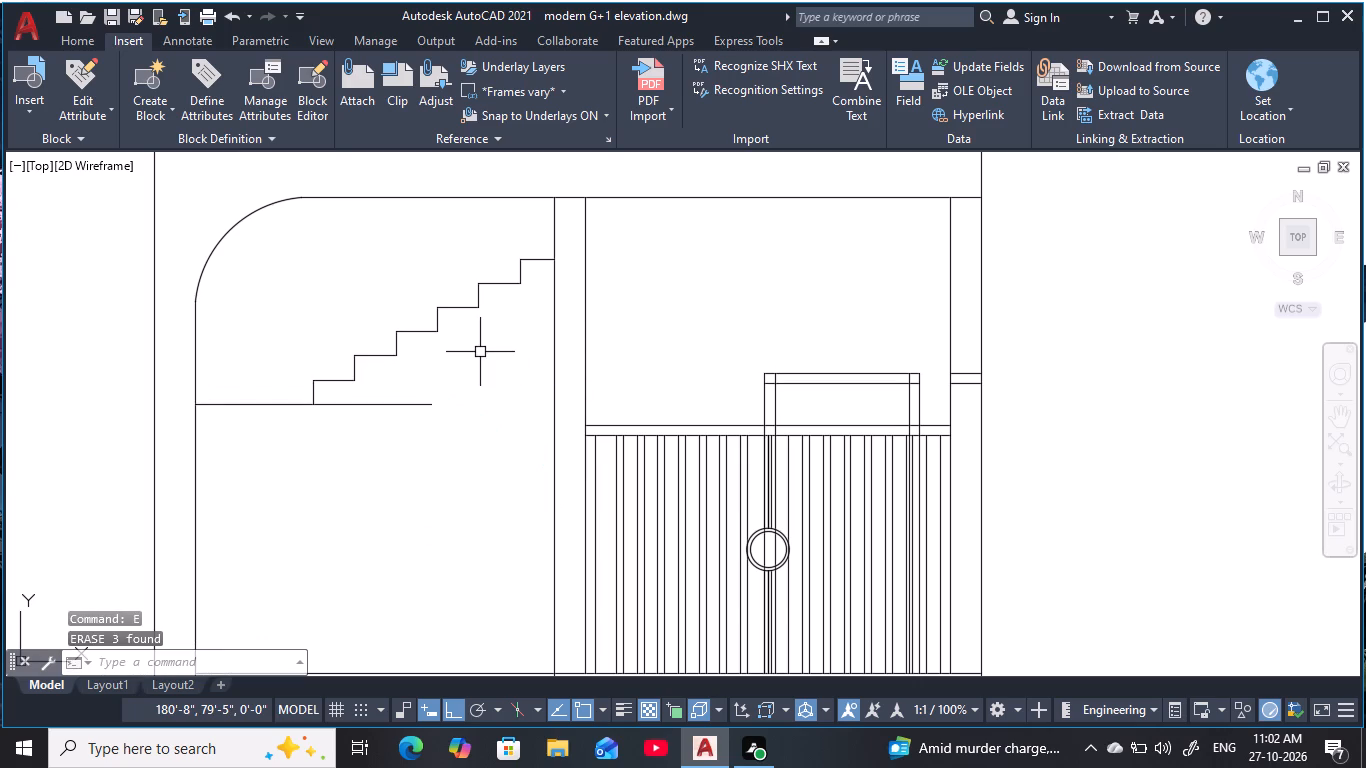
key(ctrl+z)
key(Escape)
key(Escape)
Erase the two leftover horizontal lines crossing the bottom of the staircase bay, leaving the arch curve out of the selection.
click(525, 405)
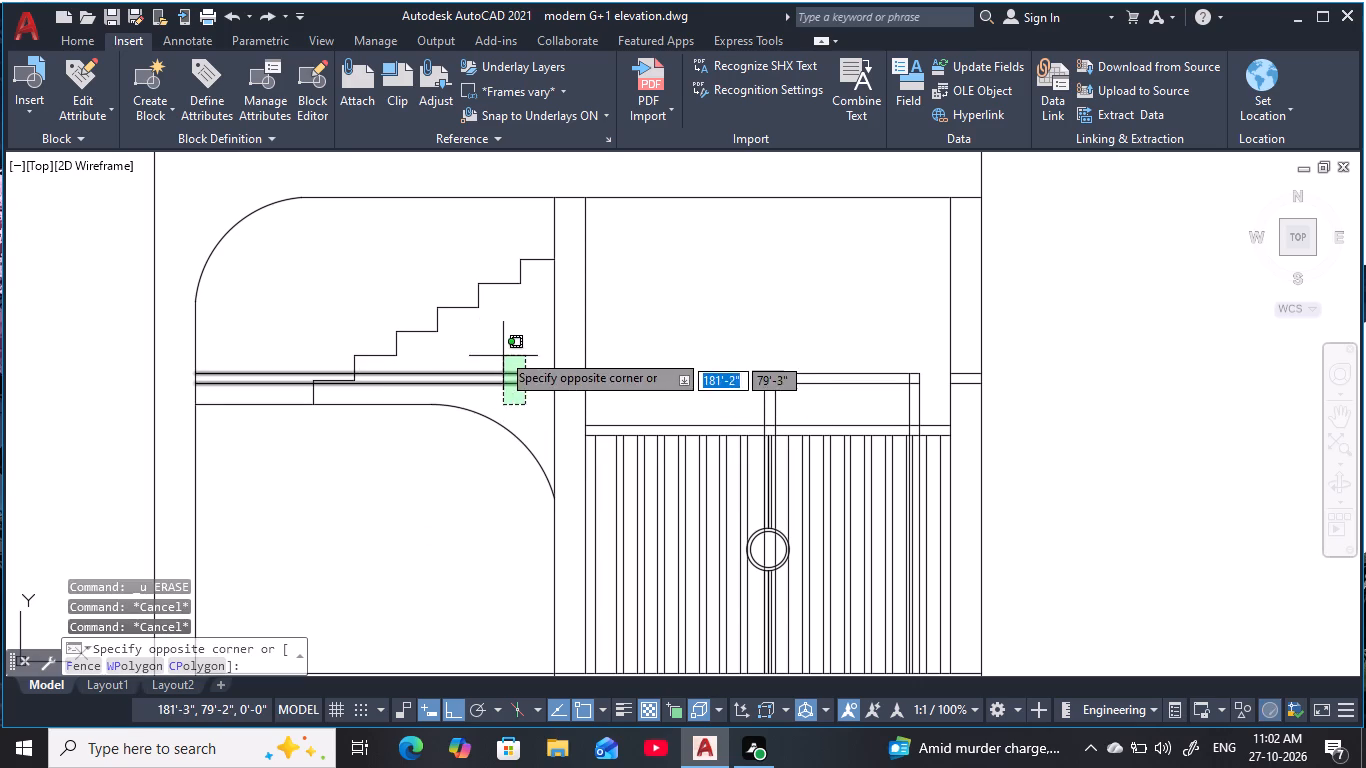
click(499, 347)
text(e)
key(space)
key(Escape)
key(Escape)
key(Escape)
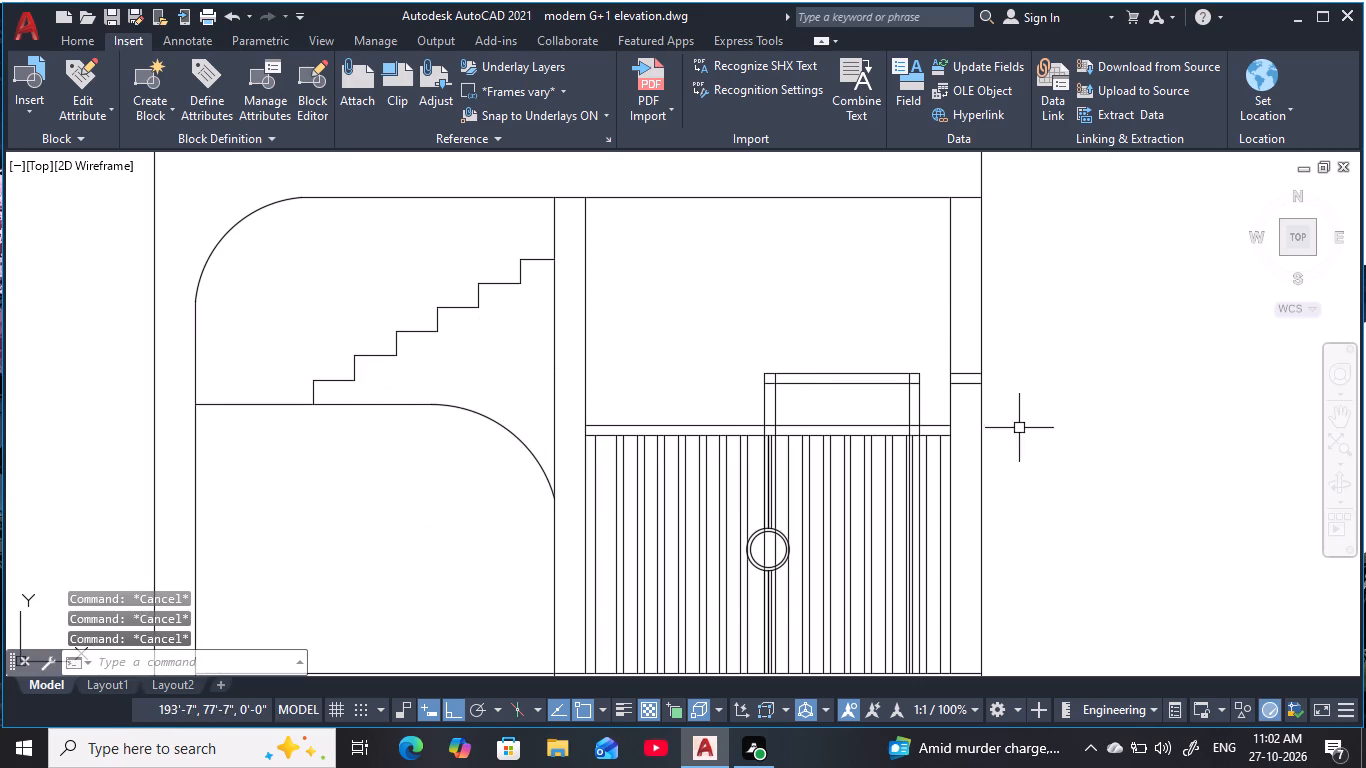
Erase the two short leftover horizontal segments inside the ground floor's right-hand wall strip.
click(928, 350)
click(1006, 398)
key(e)
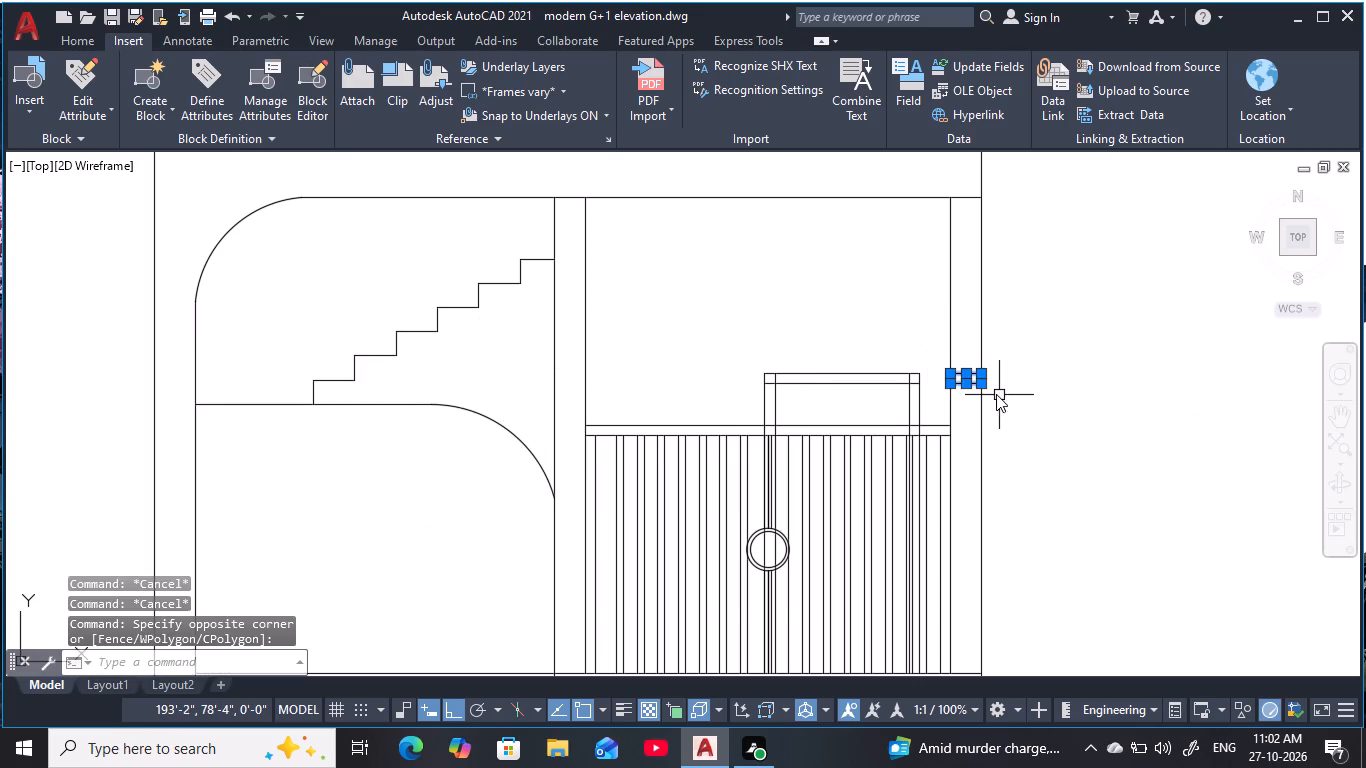
key(space)
key(Escape)
key(Escape)
key(Escape)
Trim the overlapping line ends at both upper corners of the door frame to form clean inner and outer outlines.
scroll(845, 415, up, 1)
middle_drag(860, 410, 930, 383)
key(Escape)
key(Escape)
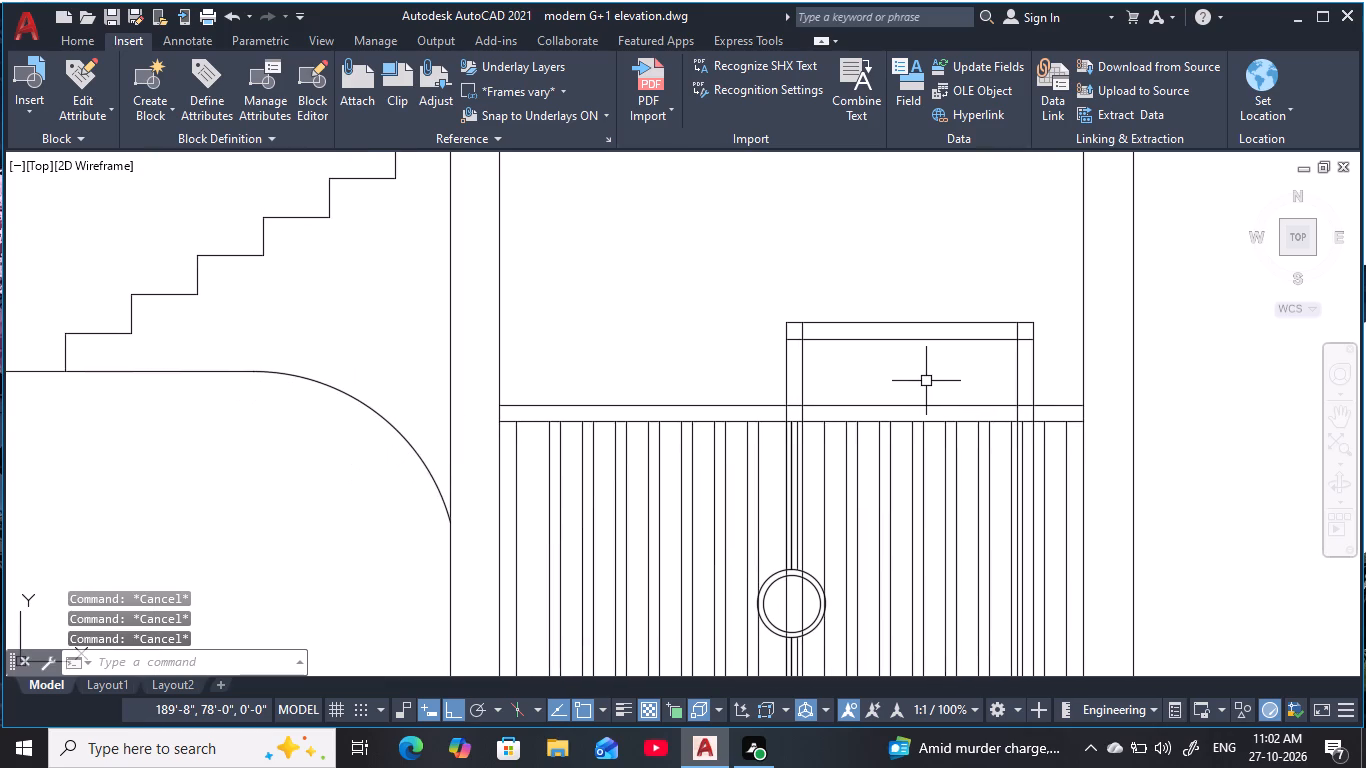
key(t)
key(r)
key(space)
scroll(783, 342, up, 3)
drag(871, 307, 869, 307)
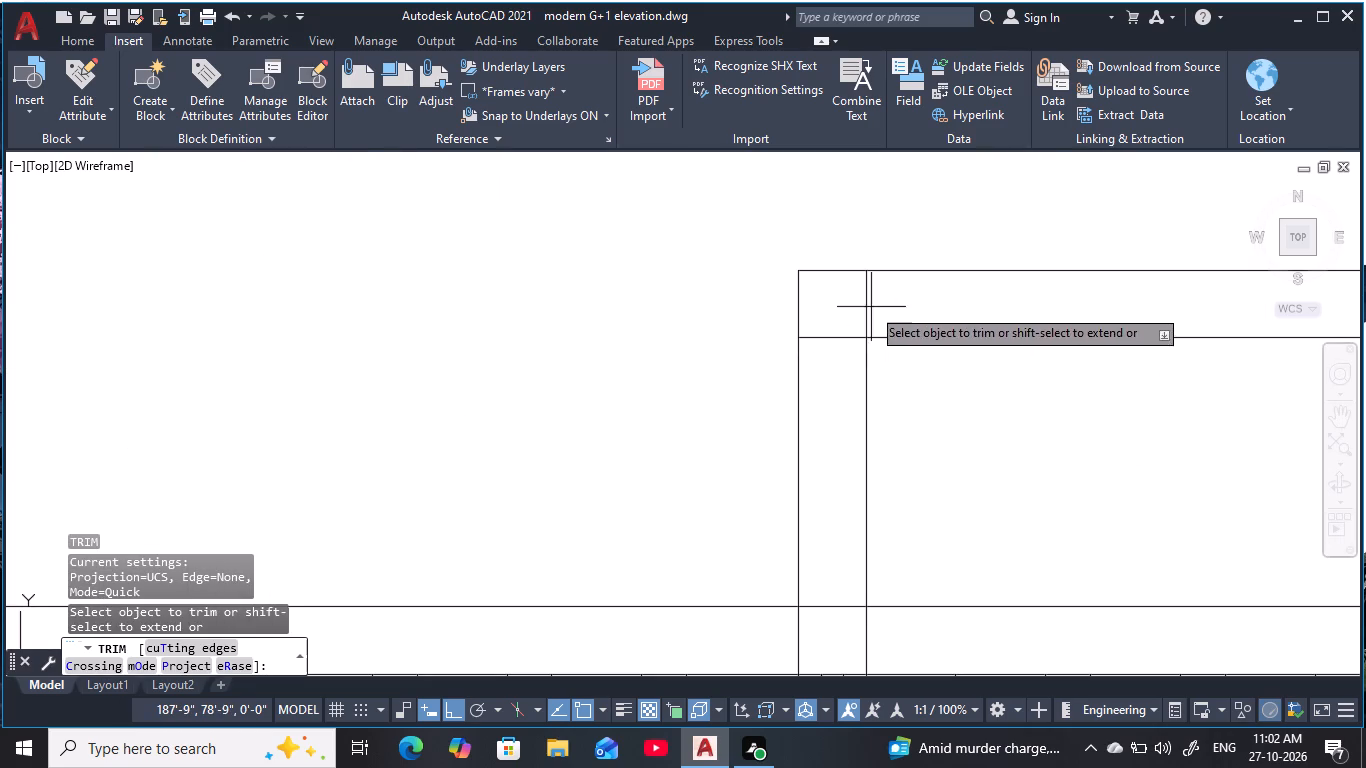
drag(869, 307, 836, 350)
scroll(983, 366, down, 3)
middle_drag(981, 382, 716, 375)
scroll(944, 395, up, 2)
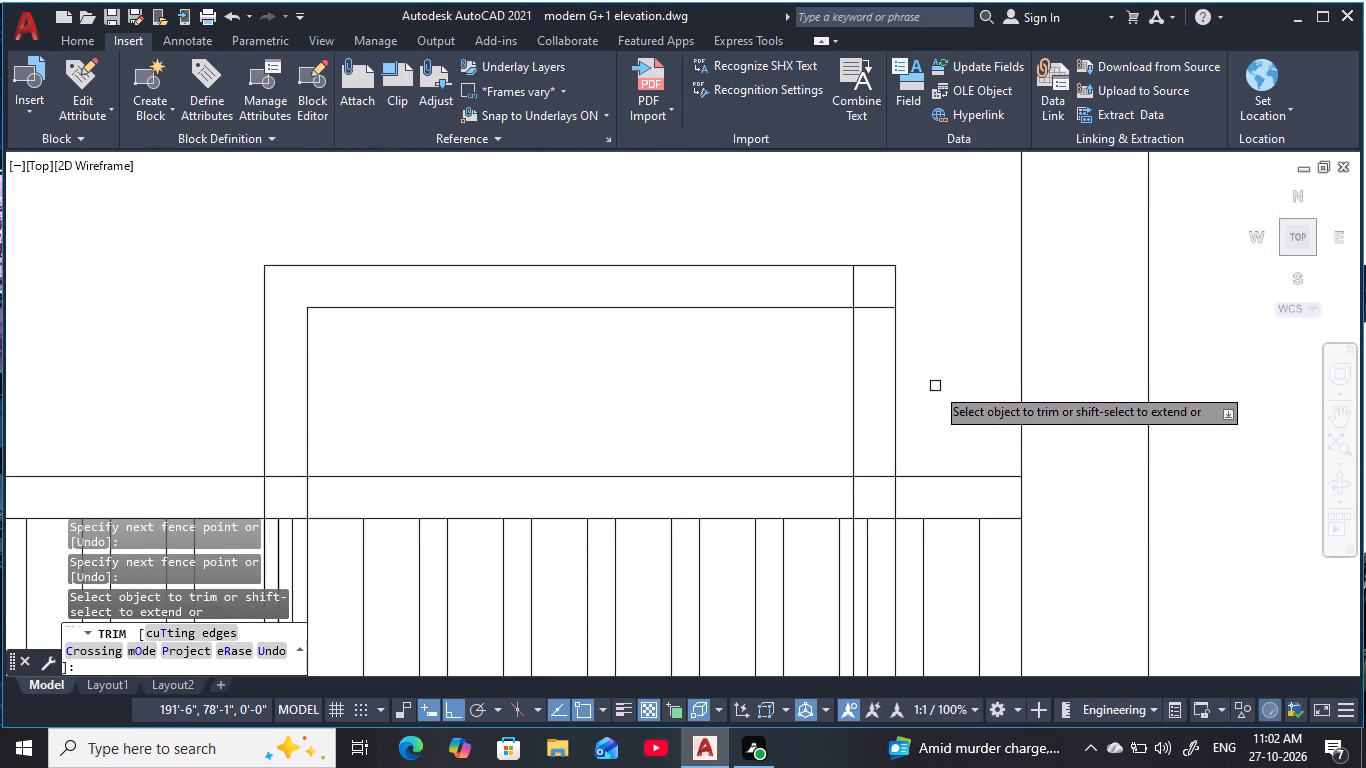
drag(840, 296, 873, 332)
scroll(798, 404, down, 1)
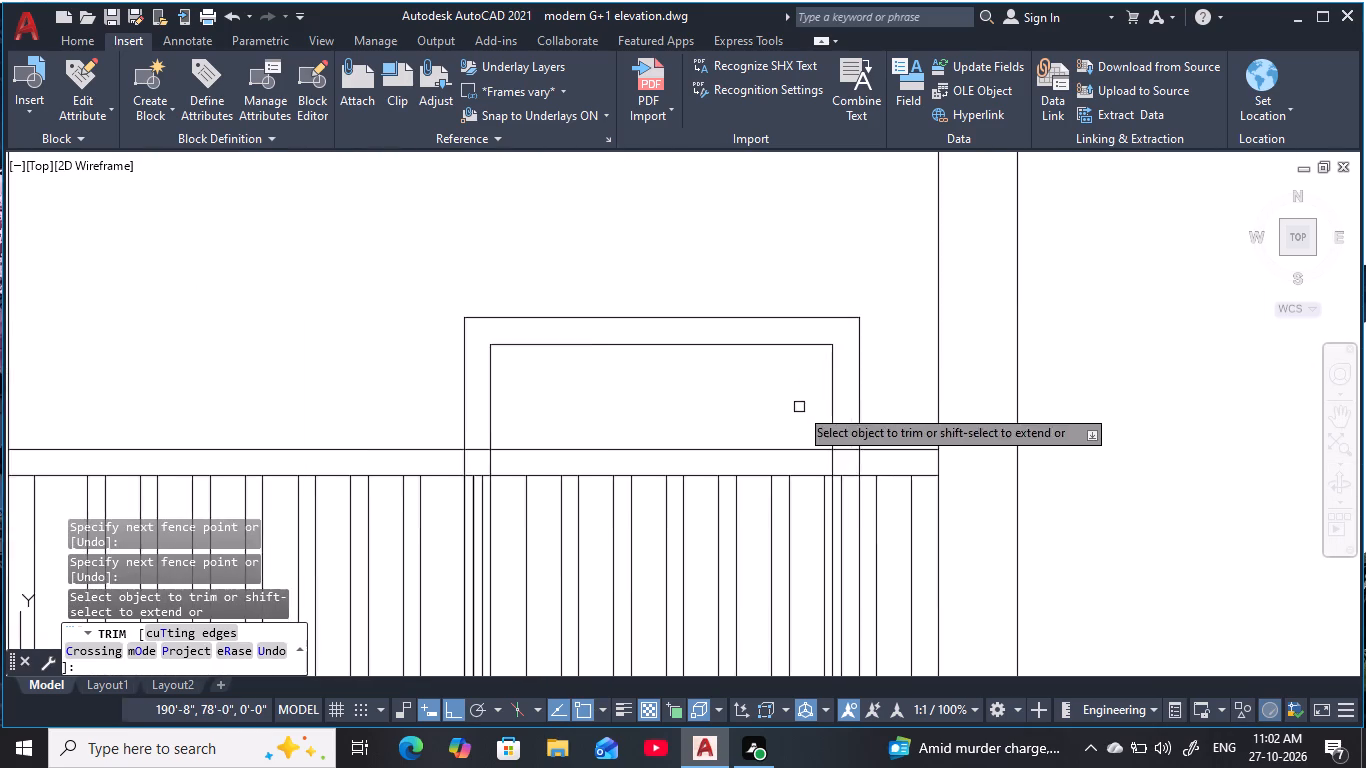
middle_drag(800, 407, 829, 365)
scroll(799, 407, down, 1)
scroll(826, 402, up, 1)
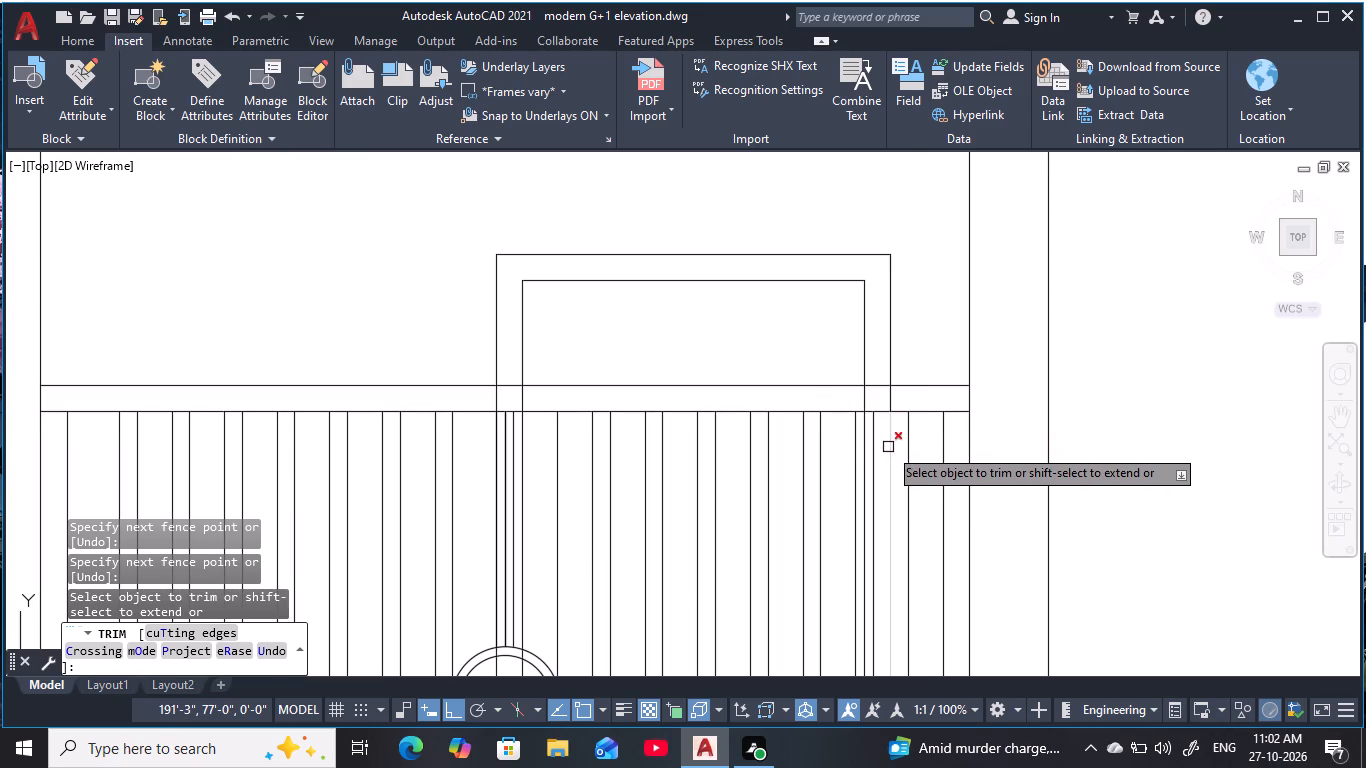
key(Escape)
key(Escape)
key(Escape)
key(Escape)
key(Escape)
Trim the door frame's four vertical lines where they run down behind the gate bars, ending them at the gate's top rail.
text(tr)
key(space)
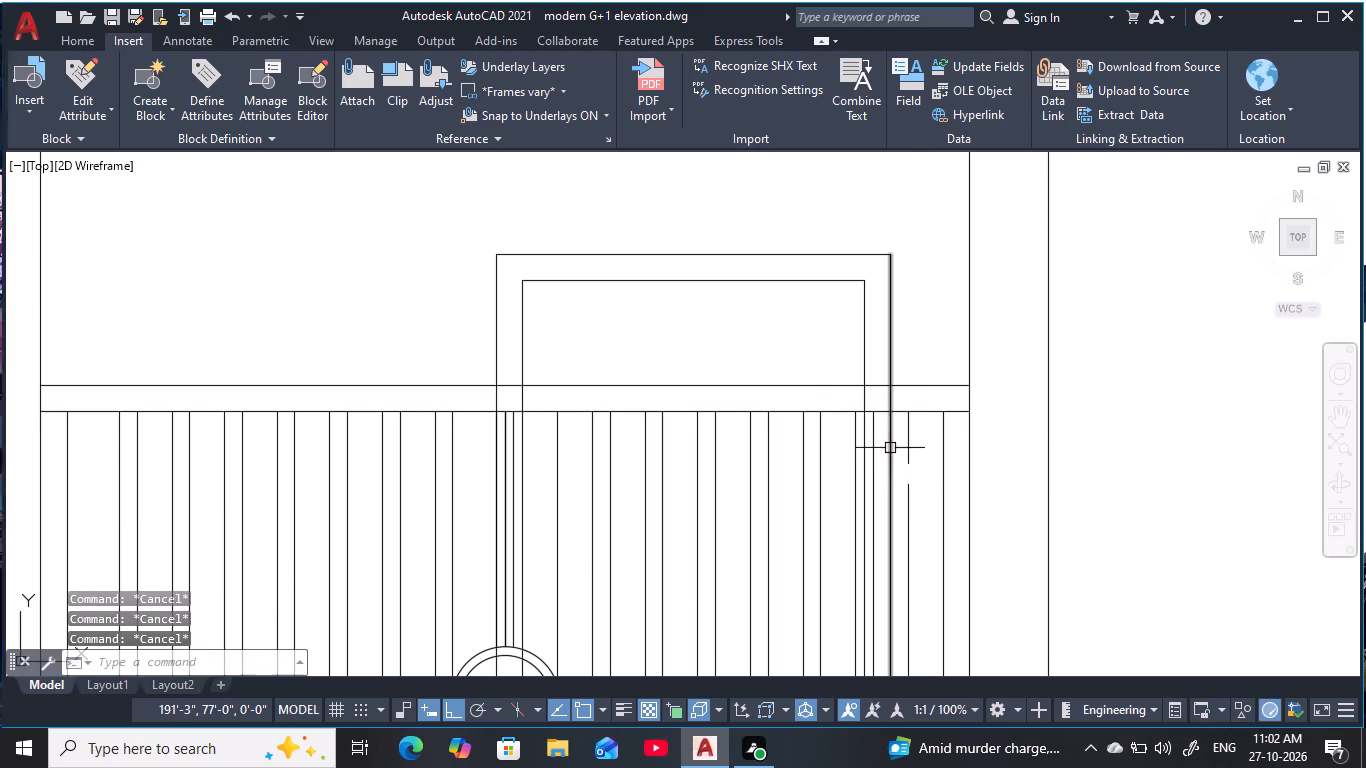
click(892, 459)
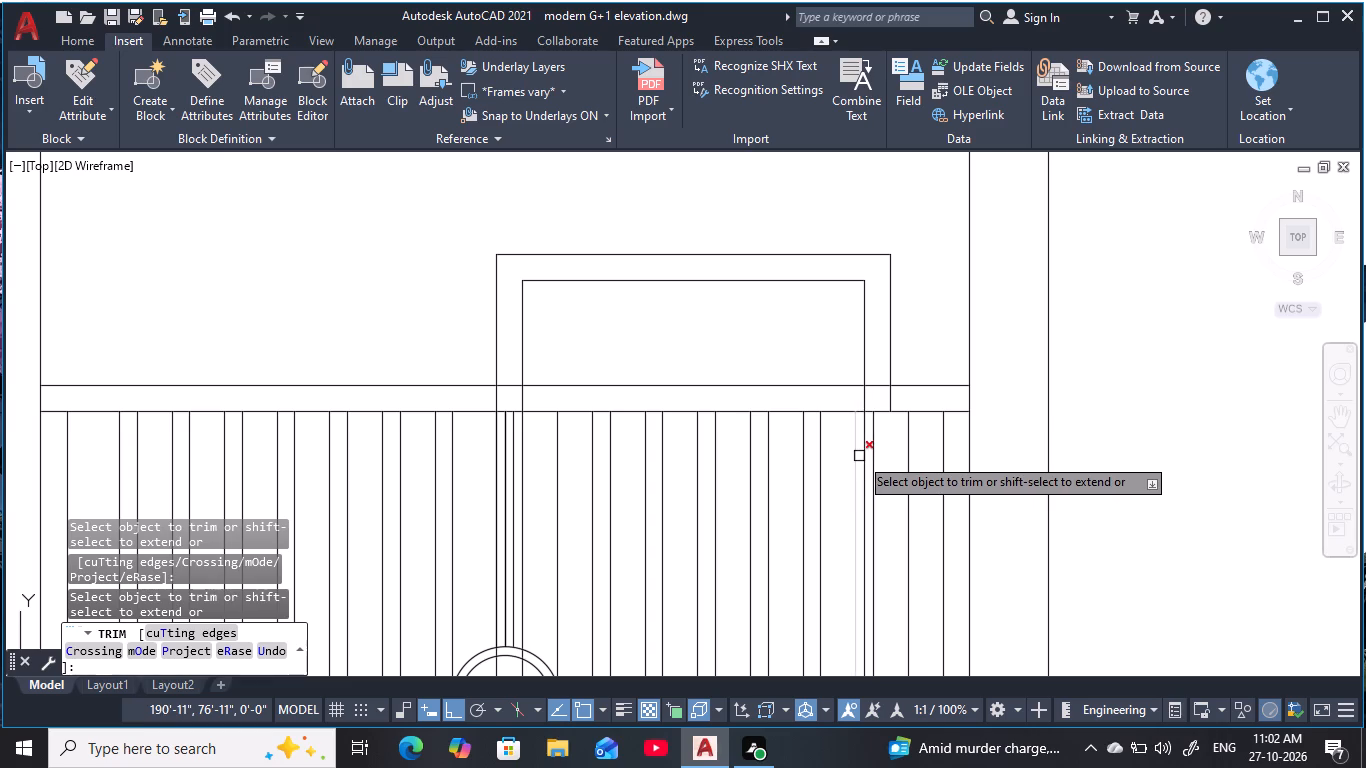
click(863, 458)
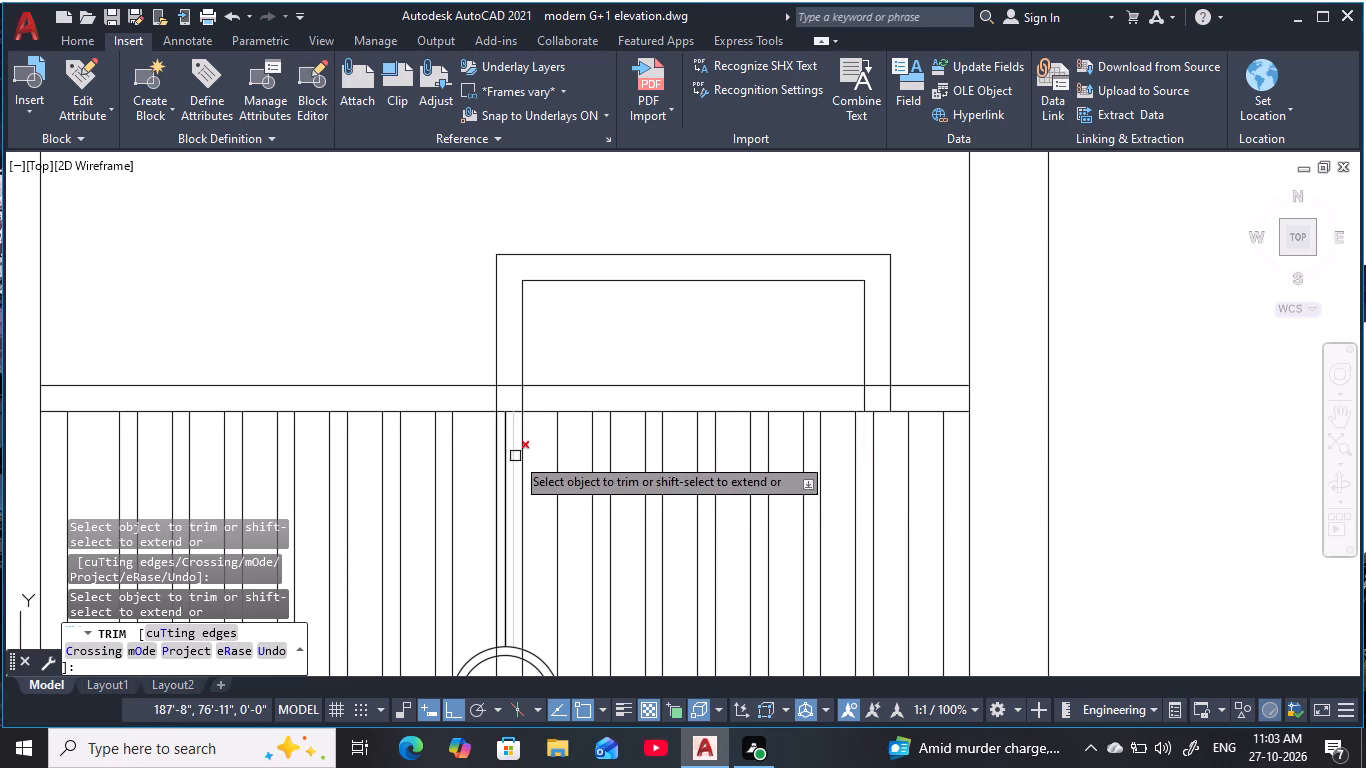
click(521, 456)
click(491, 480)
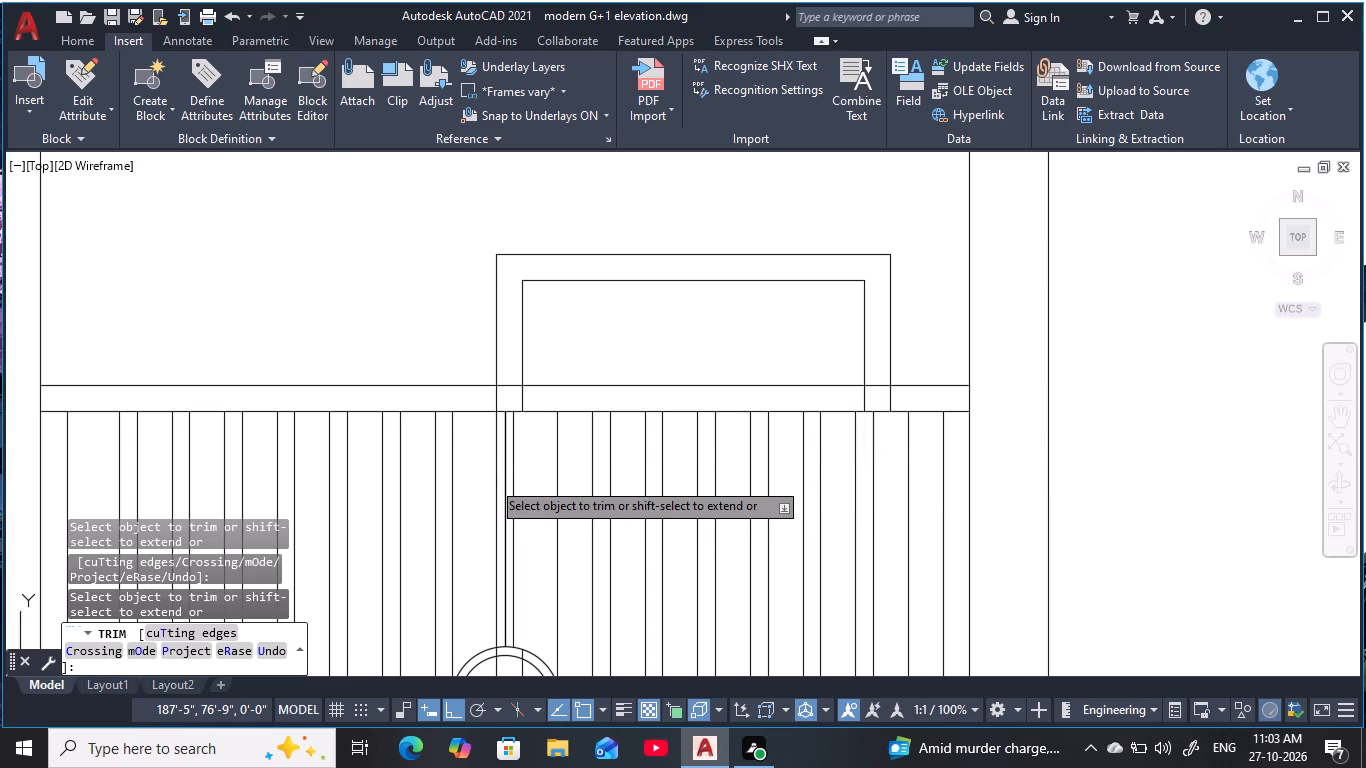
click(496, 570)
scroll(560, 552, down, 1)
middle_drag(560, 552, 610, 470)
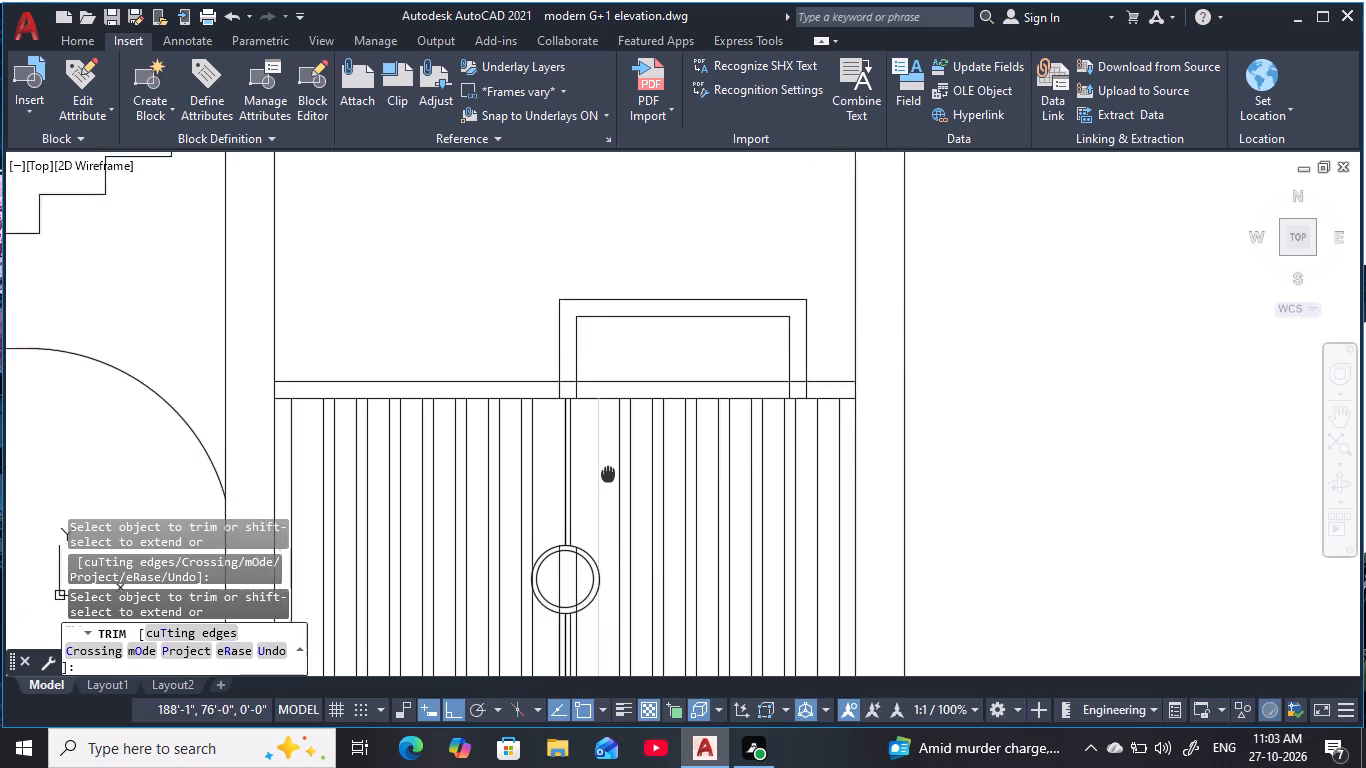
middle_drag(610, 470, 626, 457)
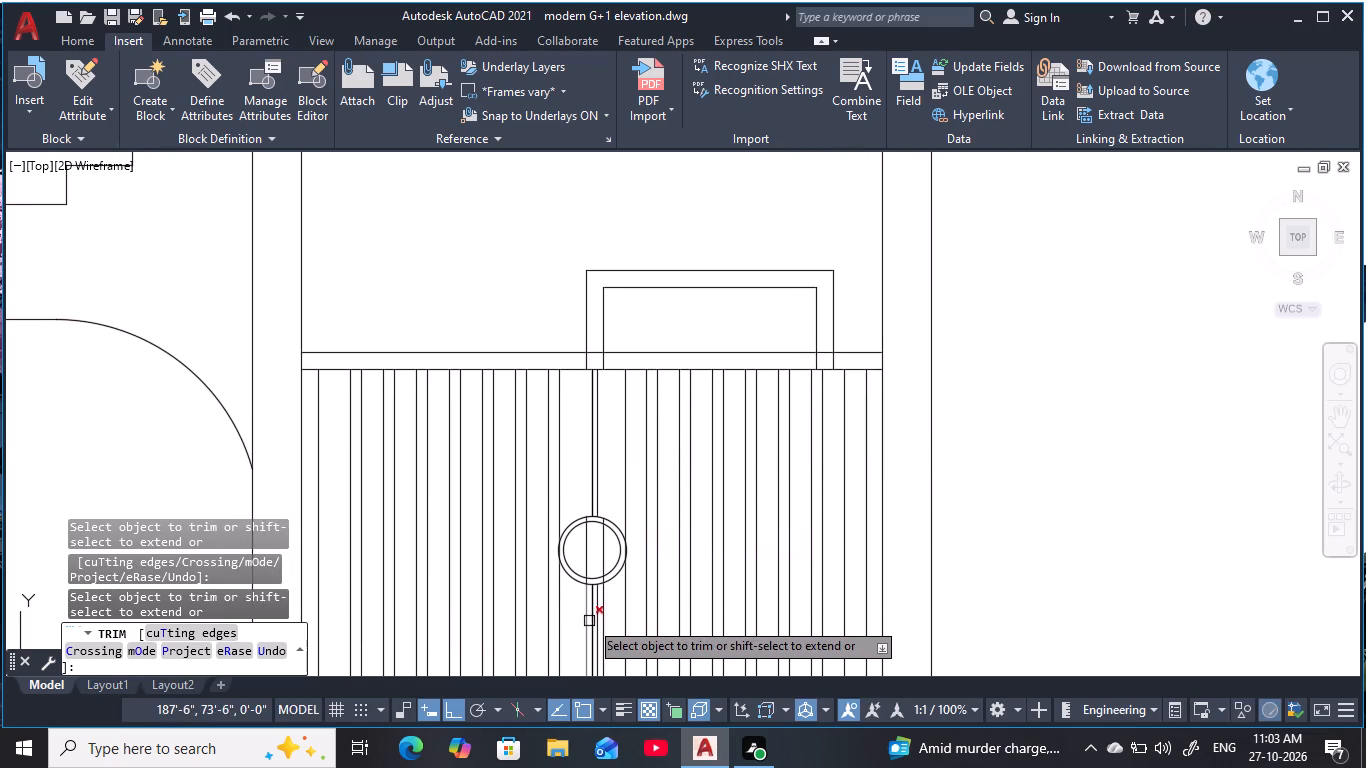
scroll(596, 580, up, 2)
key(Escape)
key(Escape)
Erase the two leftover vertical segments inside the gate's central ring.
drag(627, 535, 615, 533)
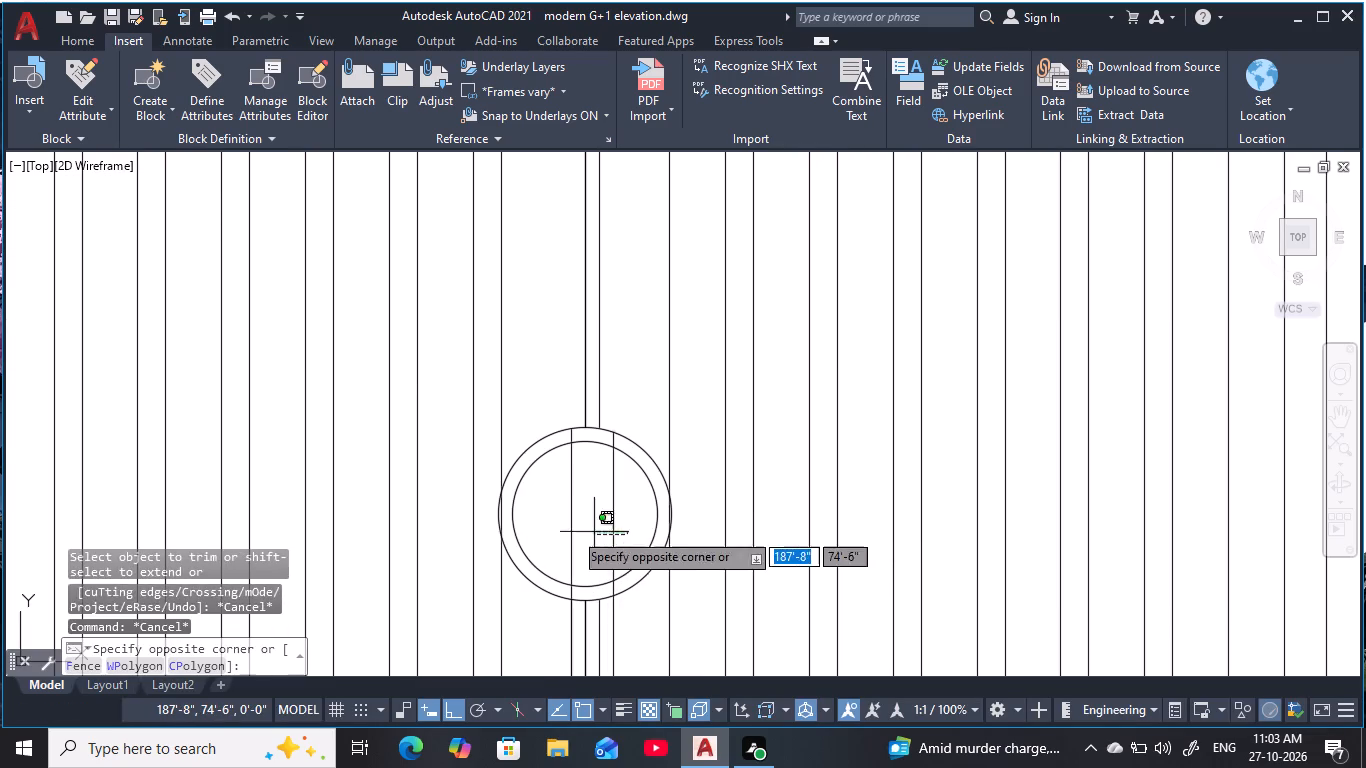
click(519, 522)
text(e)
key(space)
key(Escape)
Offset the gate's vertical centre line above the ring 1" to the left.
scroll(677, 523, down, 2)
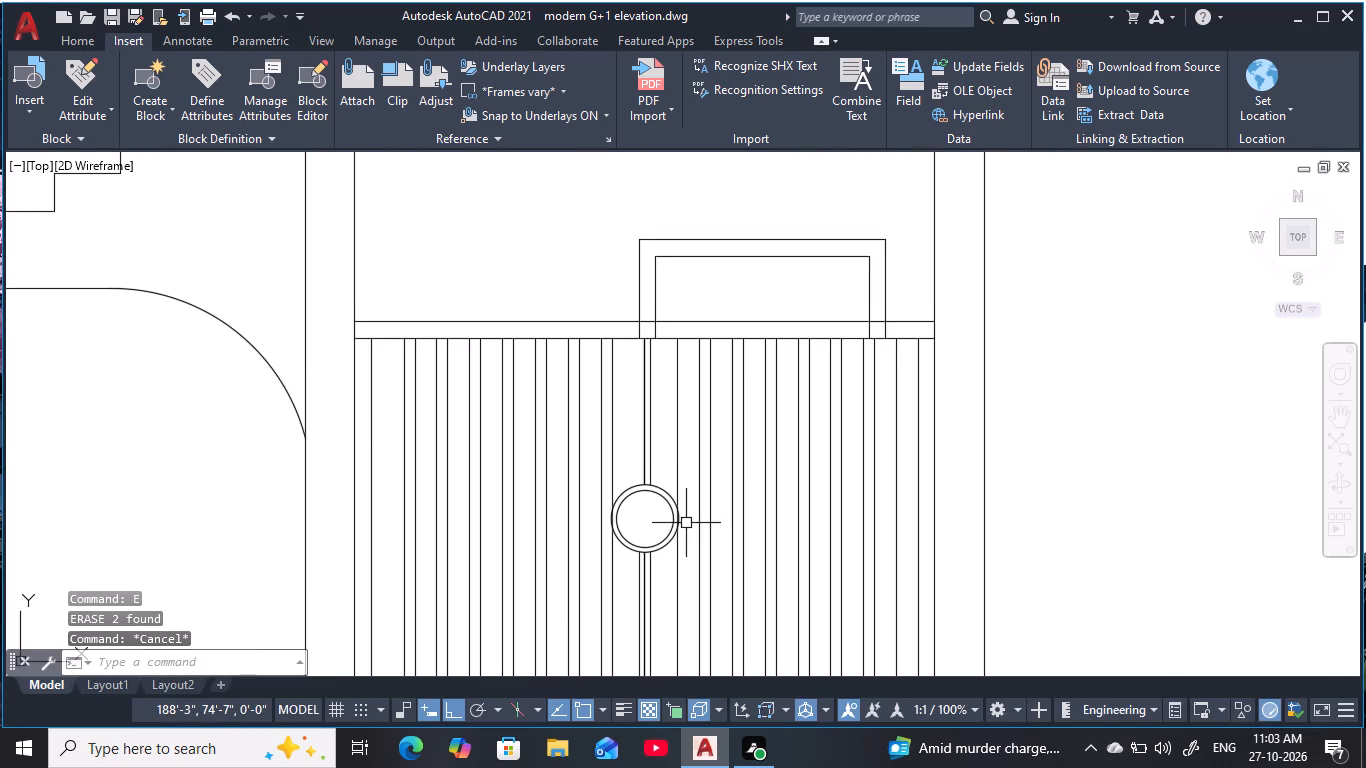
middle_drag(686, 523, 658, 528)
scroll(614, 433, up, 1)
text(o 1)
key(space)
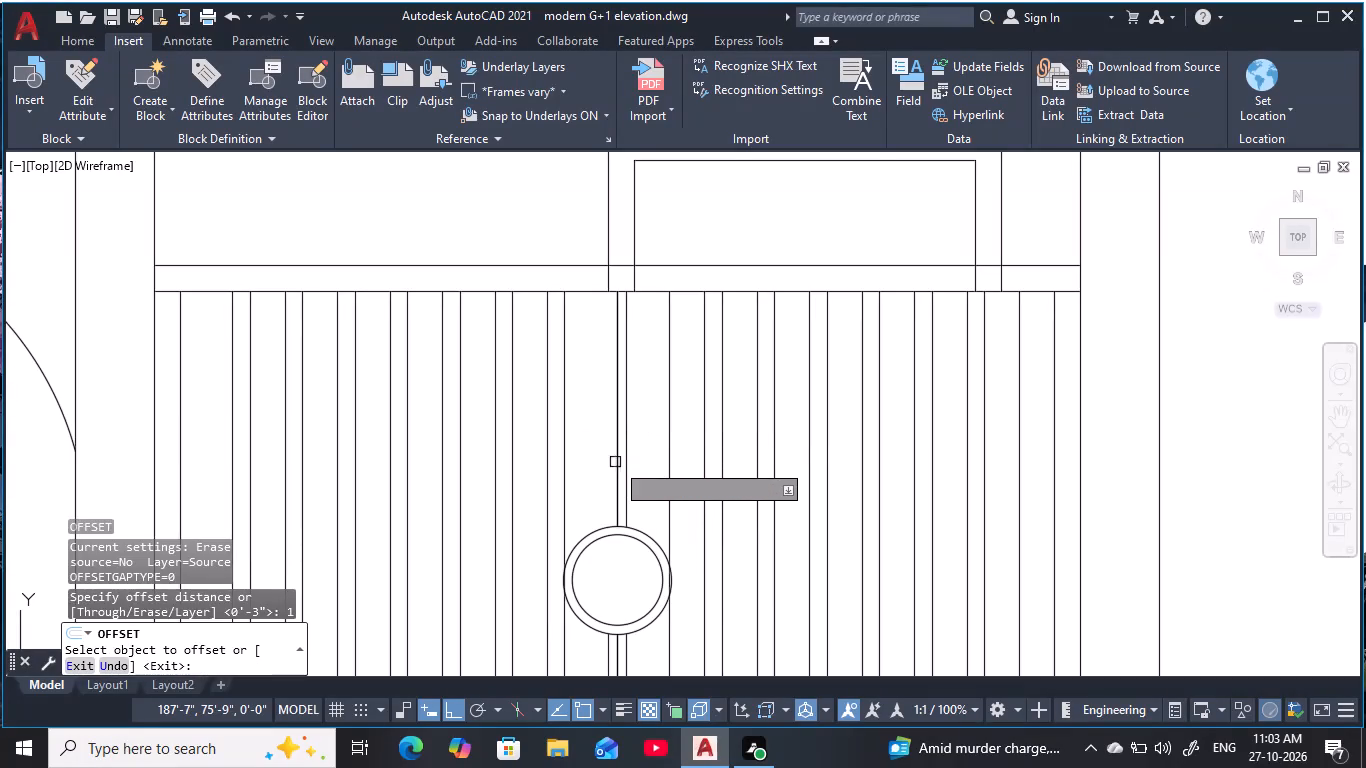
click(615, 462)
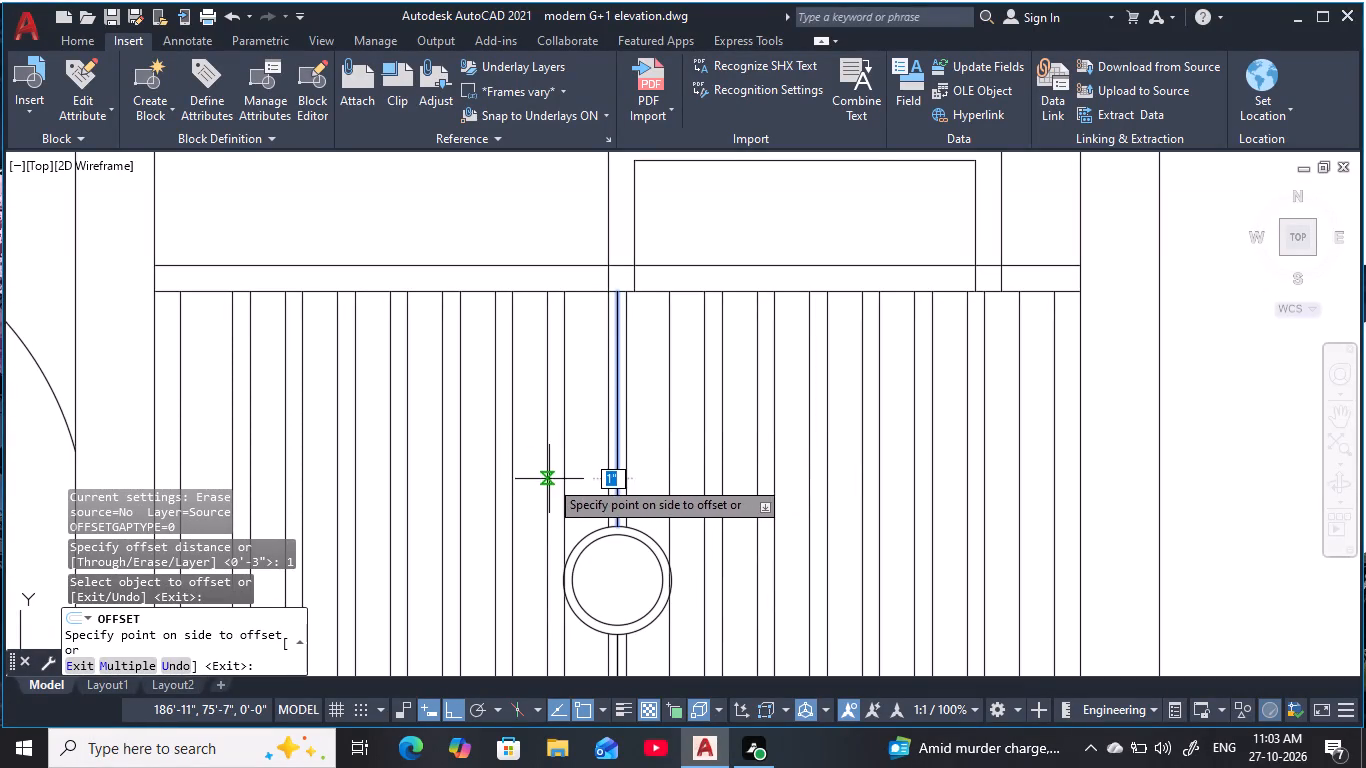
click(542, 482)
key(Escape)
key(Escape)
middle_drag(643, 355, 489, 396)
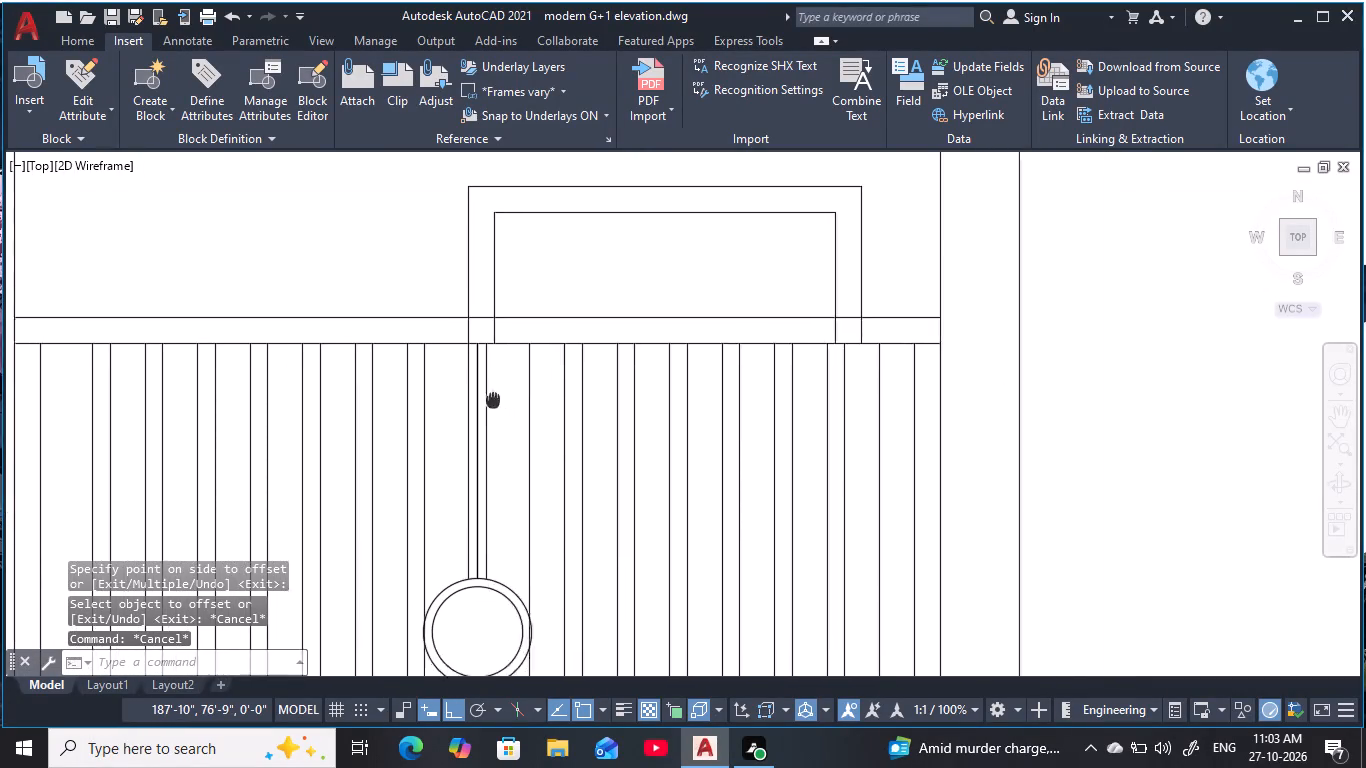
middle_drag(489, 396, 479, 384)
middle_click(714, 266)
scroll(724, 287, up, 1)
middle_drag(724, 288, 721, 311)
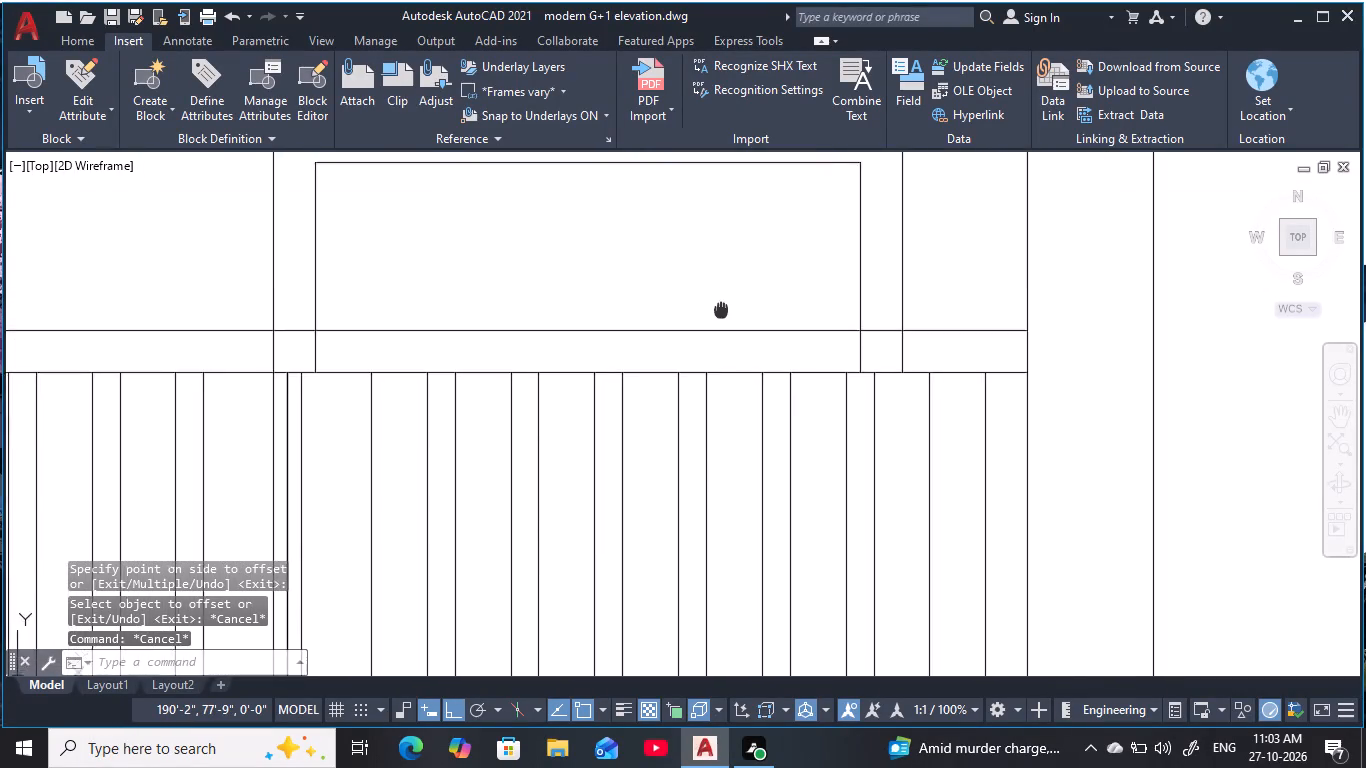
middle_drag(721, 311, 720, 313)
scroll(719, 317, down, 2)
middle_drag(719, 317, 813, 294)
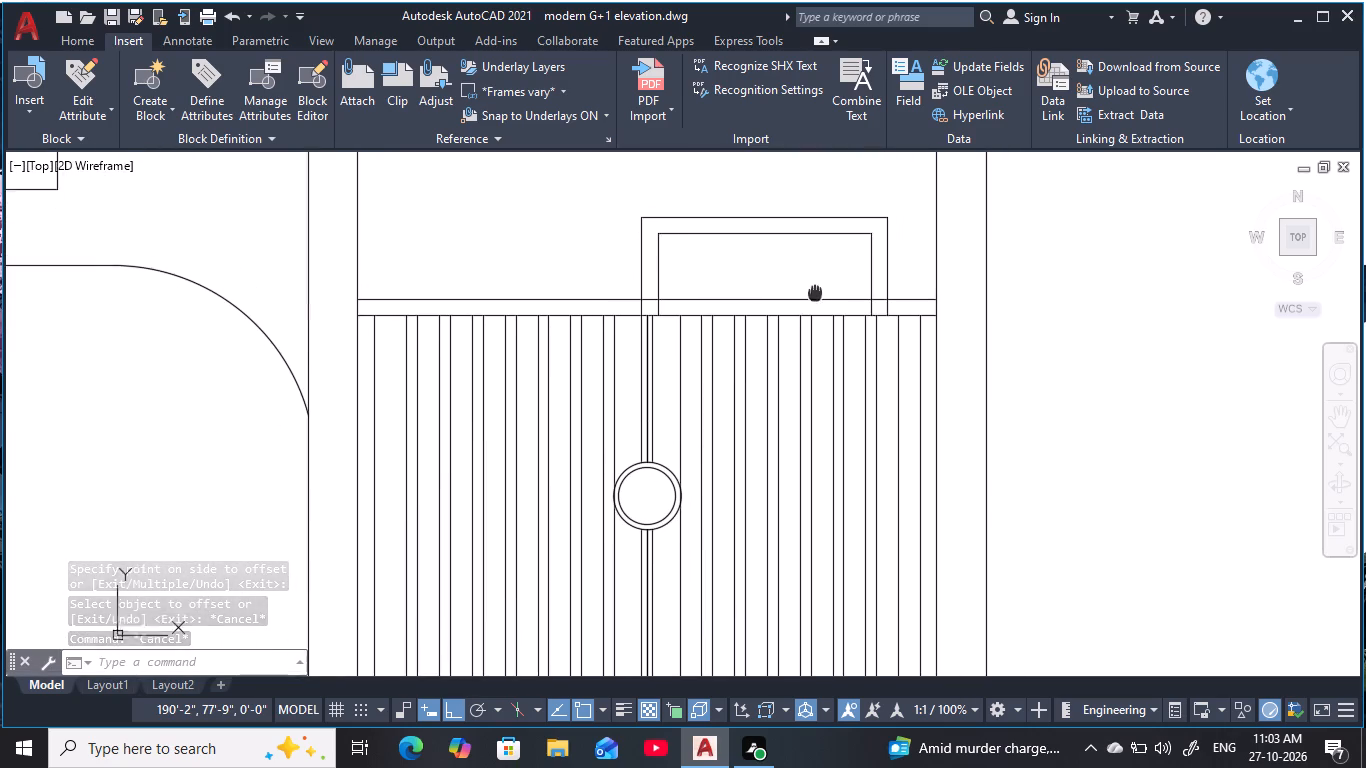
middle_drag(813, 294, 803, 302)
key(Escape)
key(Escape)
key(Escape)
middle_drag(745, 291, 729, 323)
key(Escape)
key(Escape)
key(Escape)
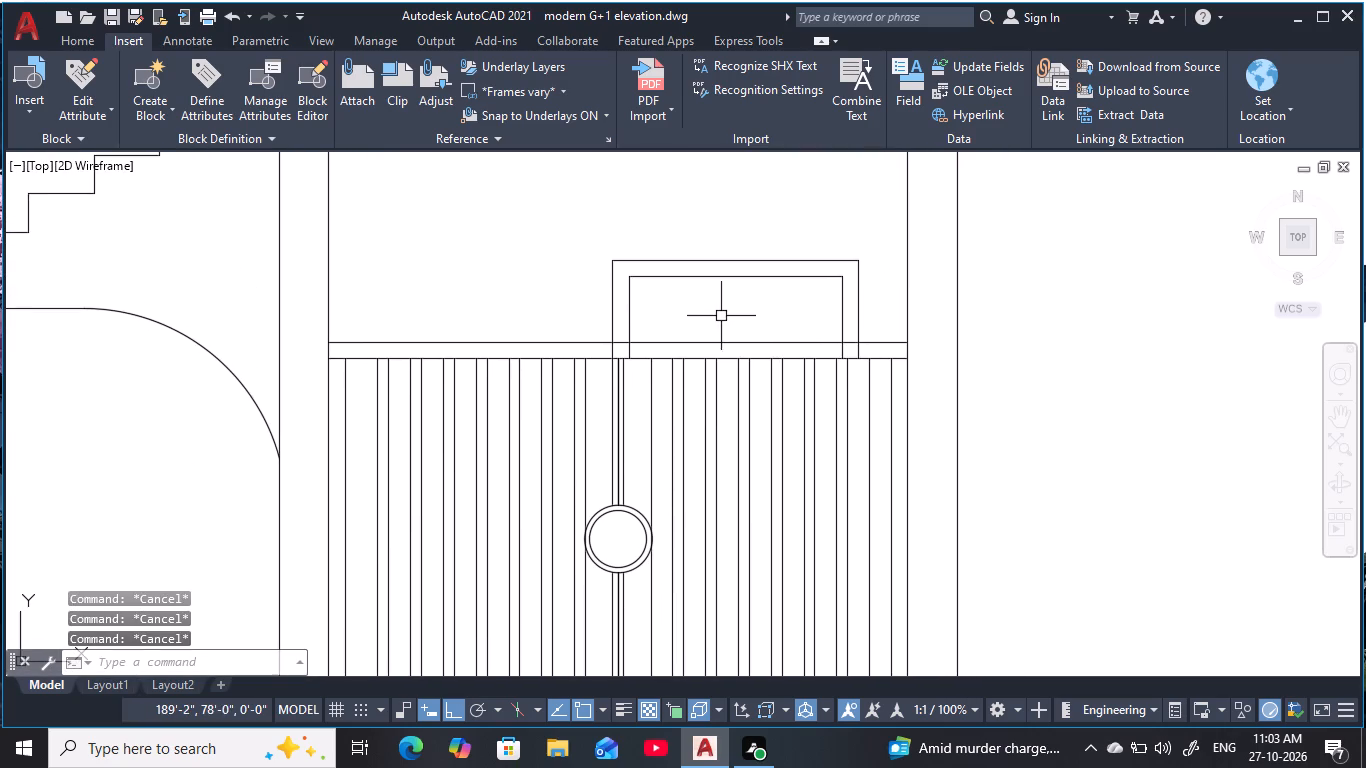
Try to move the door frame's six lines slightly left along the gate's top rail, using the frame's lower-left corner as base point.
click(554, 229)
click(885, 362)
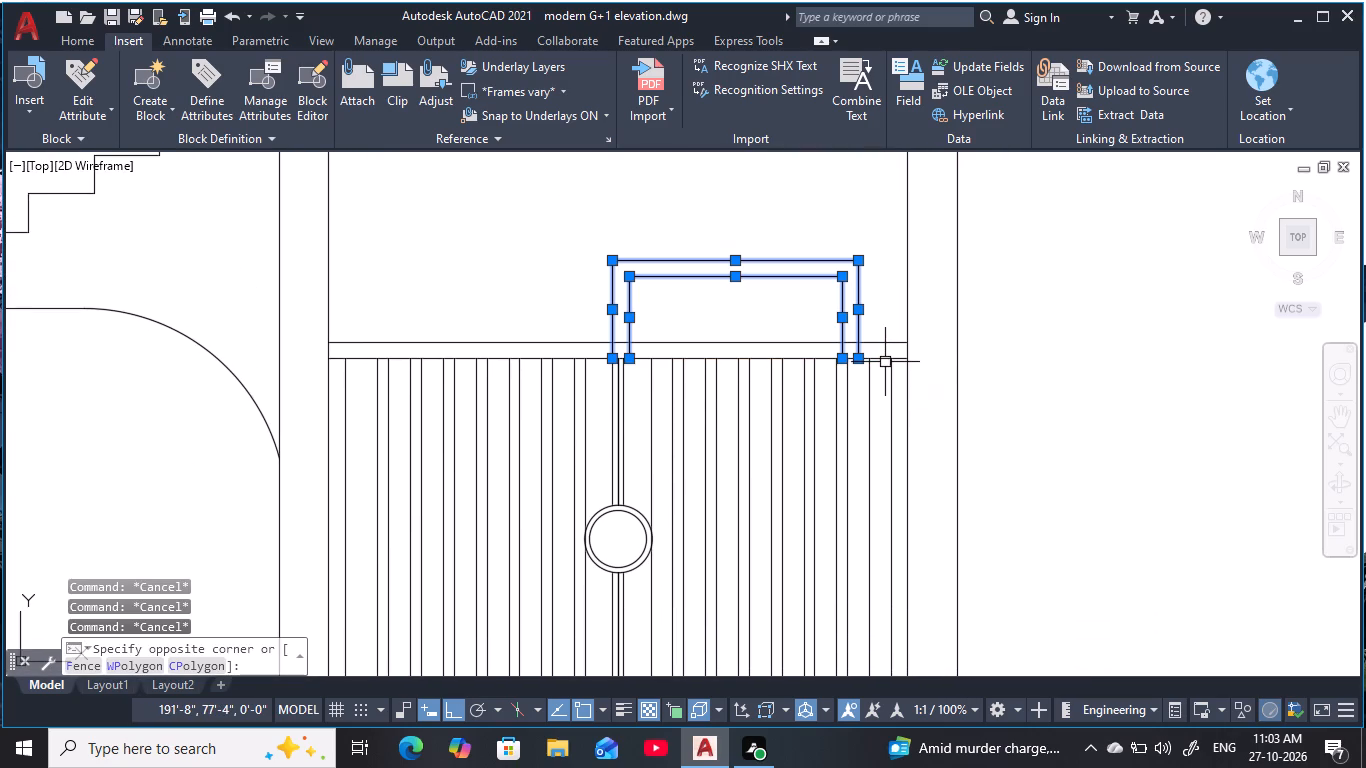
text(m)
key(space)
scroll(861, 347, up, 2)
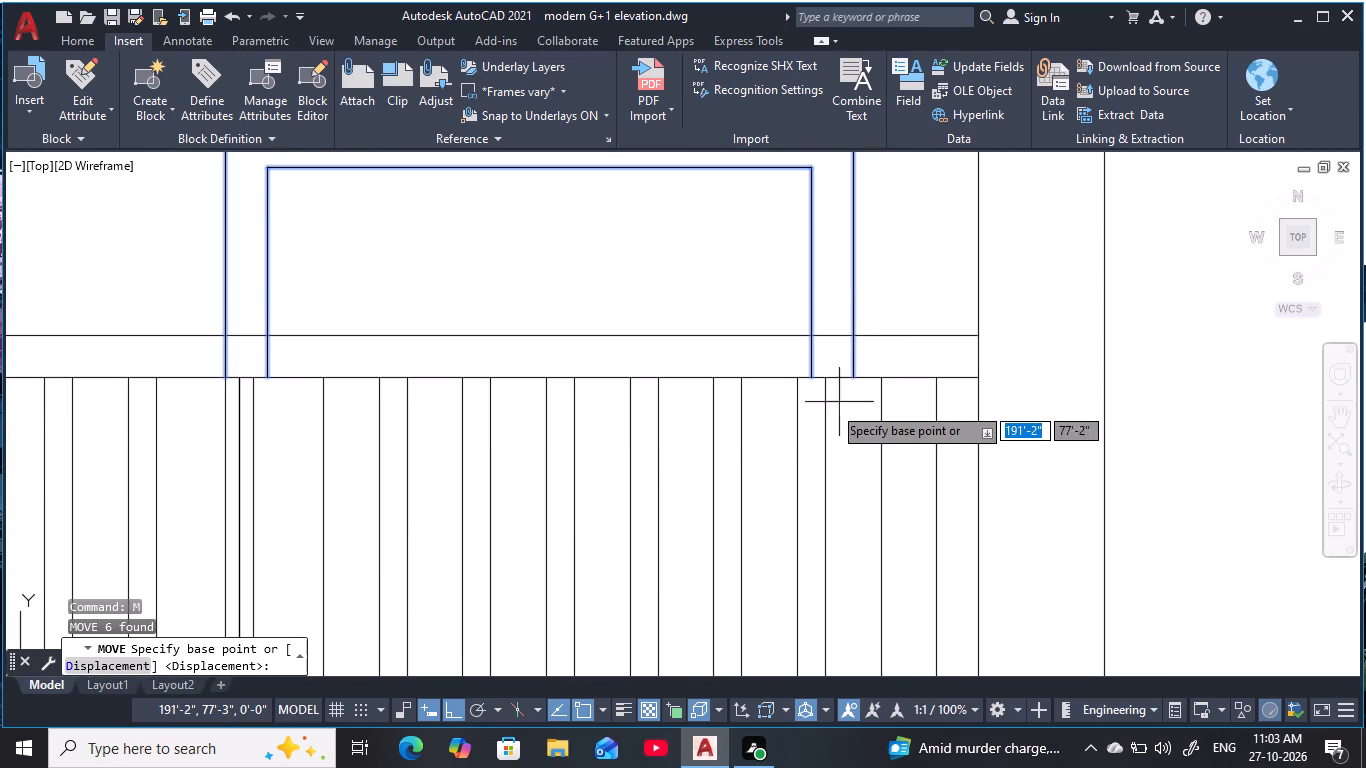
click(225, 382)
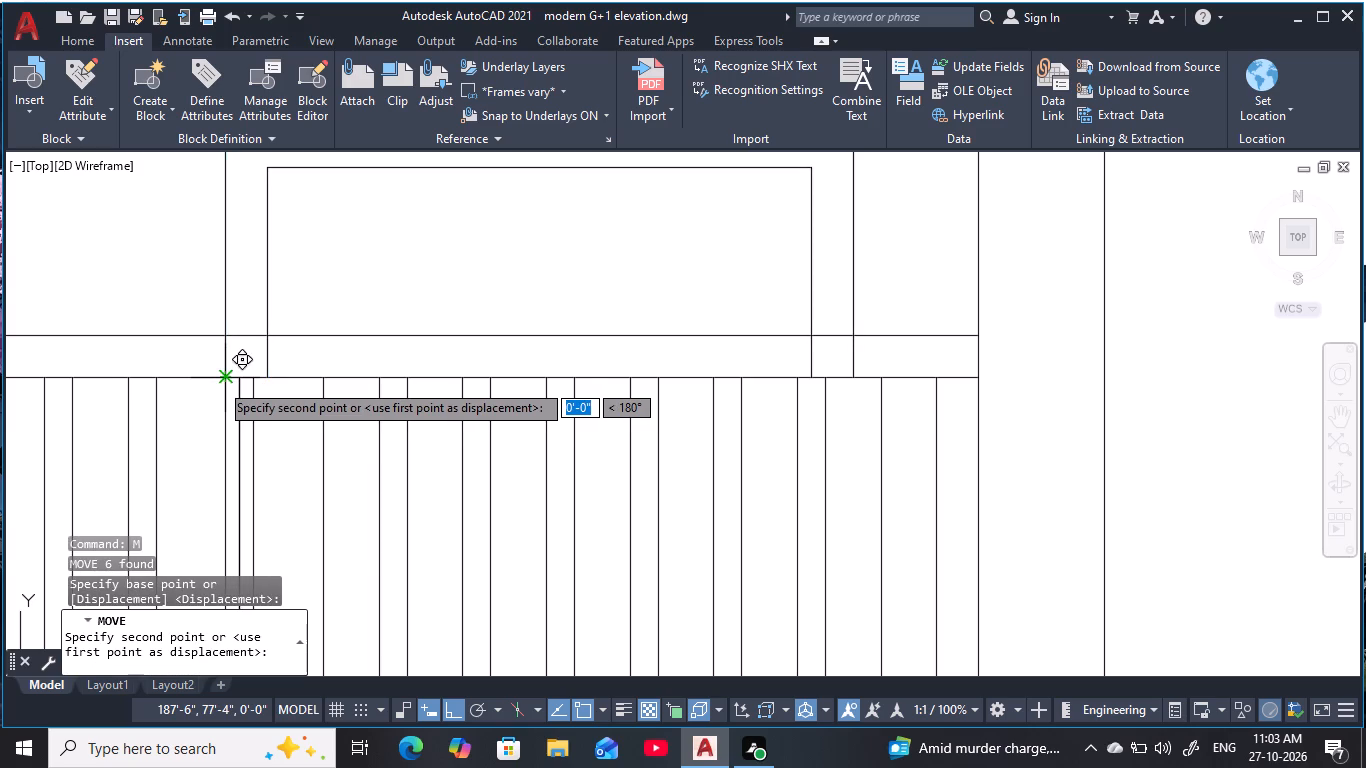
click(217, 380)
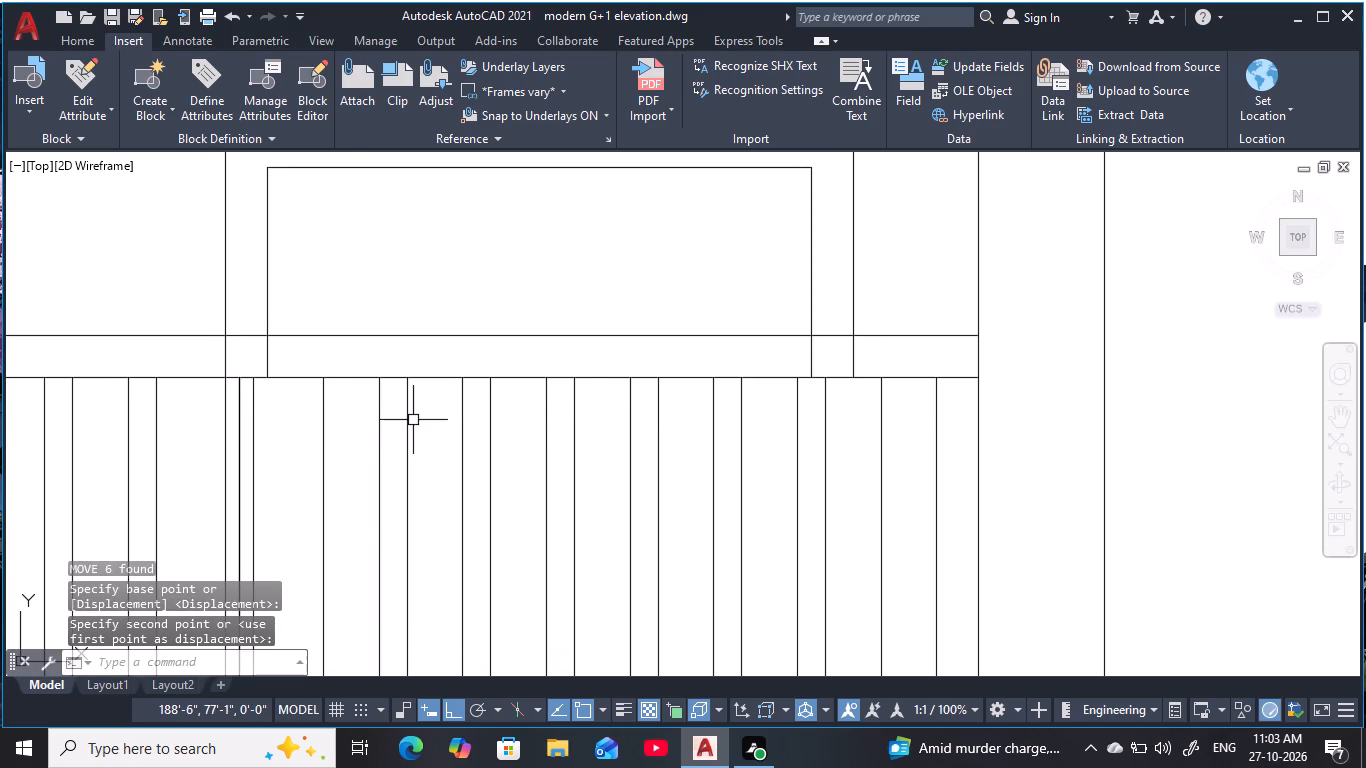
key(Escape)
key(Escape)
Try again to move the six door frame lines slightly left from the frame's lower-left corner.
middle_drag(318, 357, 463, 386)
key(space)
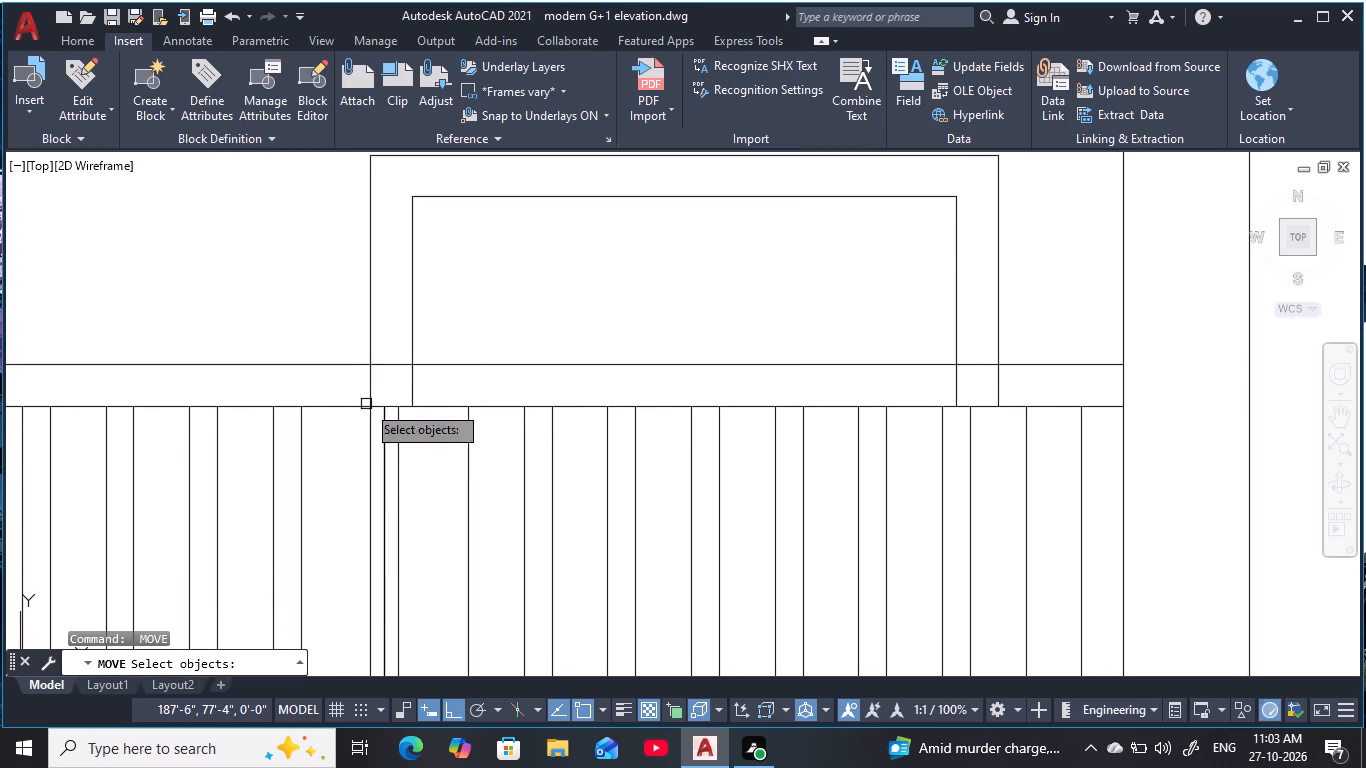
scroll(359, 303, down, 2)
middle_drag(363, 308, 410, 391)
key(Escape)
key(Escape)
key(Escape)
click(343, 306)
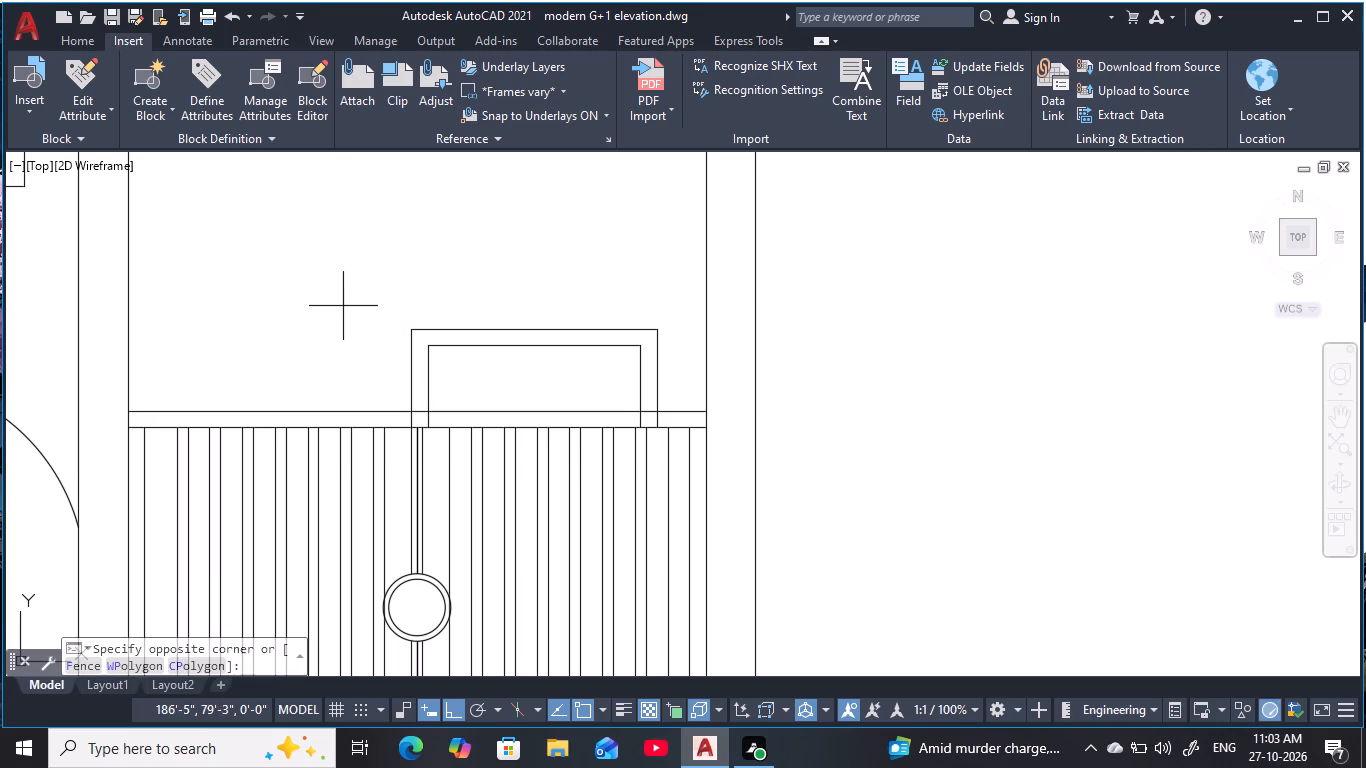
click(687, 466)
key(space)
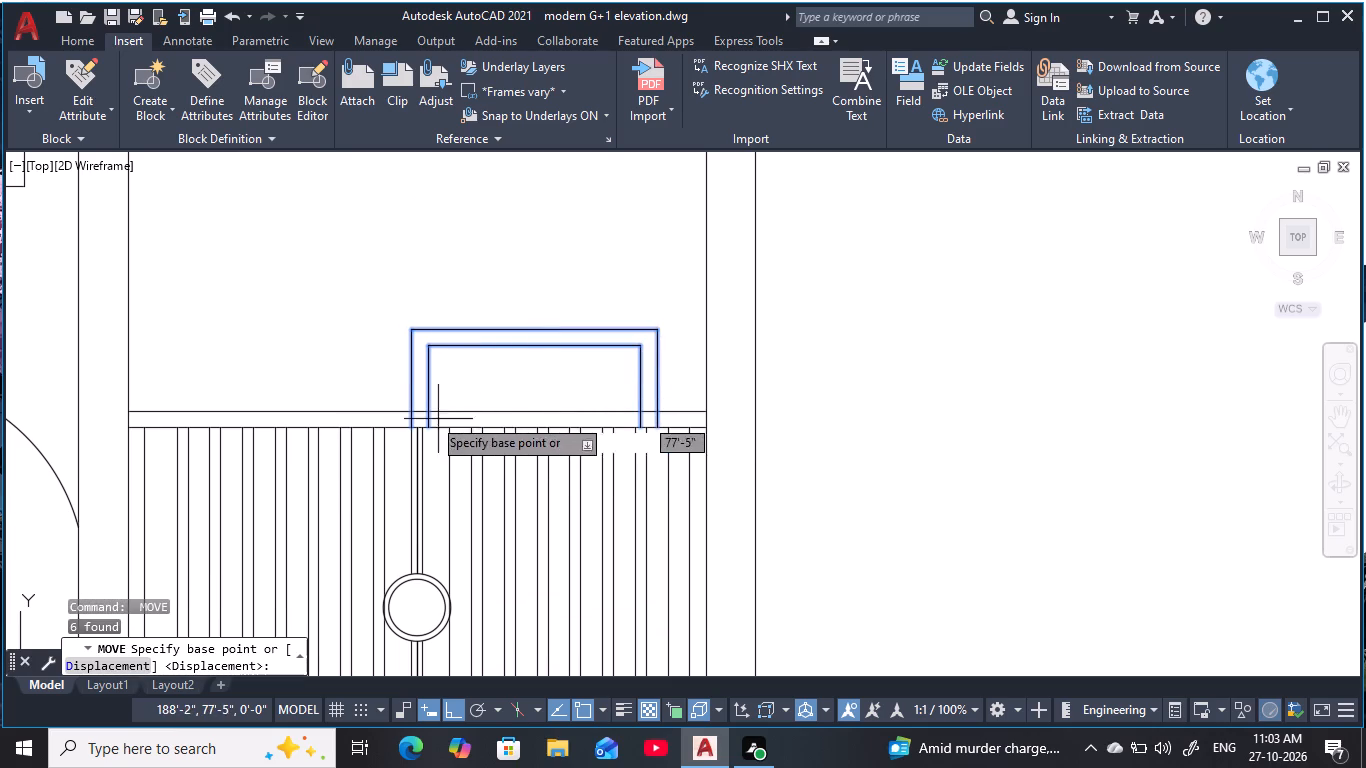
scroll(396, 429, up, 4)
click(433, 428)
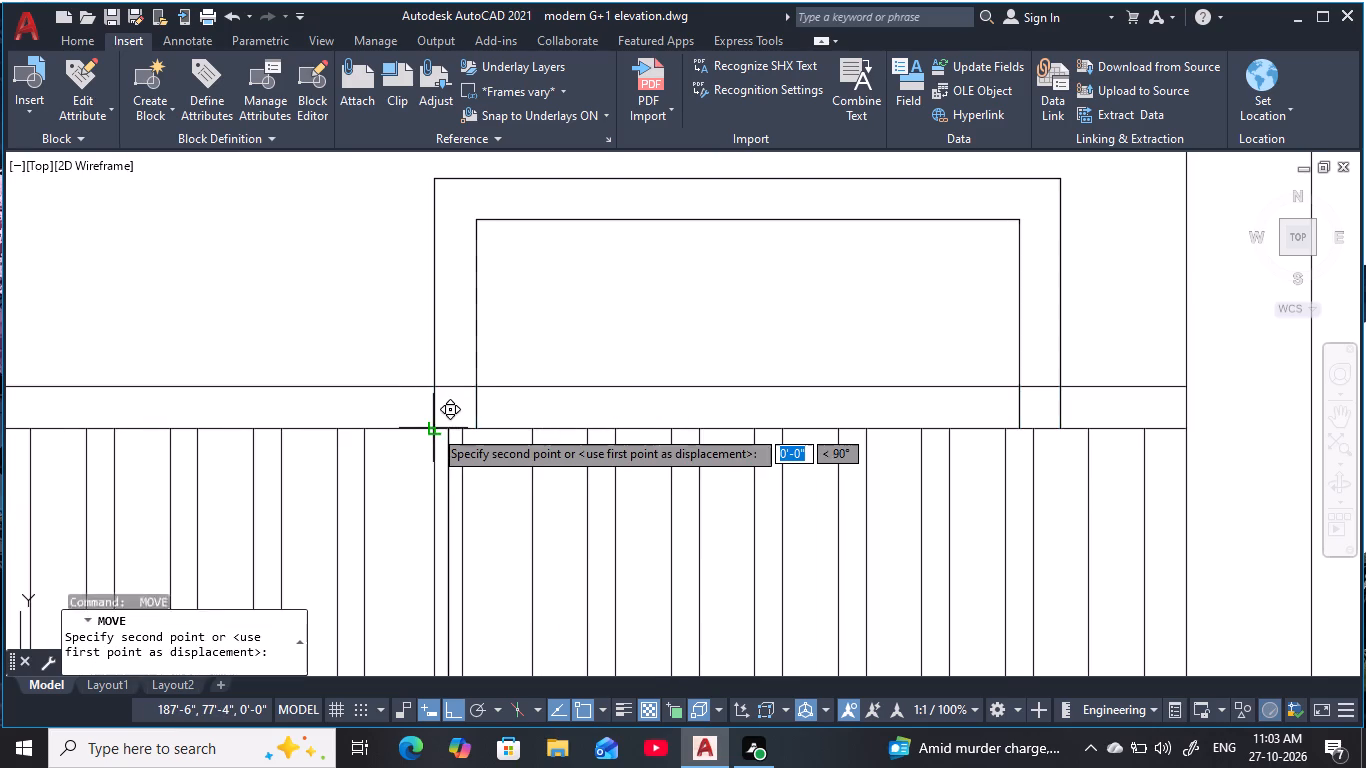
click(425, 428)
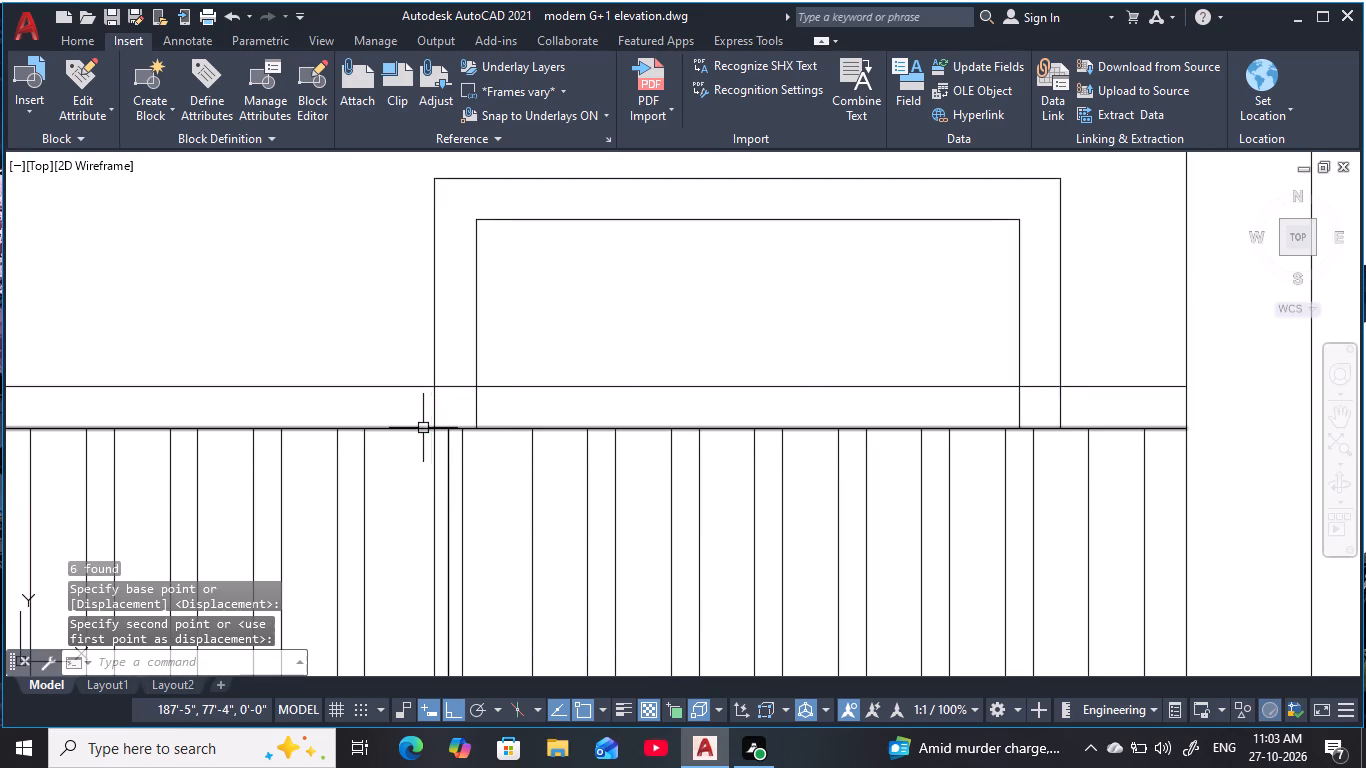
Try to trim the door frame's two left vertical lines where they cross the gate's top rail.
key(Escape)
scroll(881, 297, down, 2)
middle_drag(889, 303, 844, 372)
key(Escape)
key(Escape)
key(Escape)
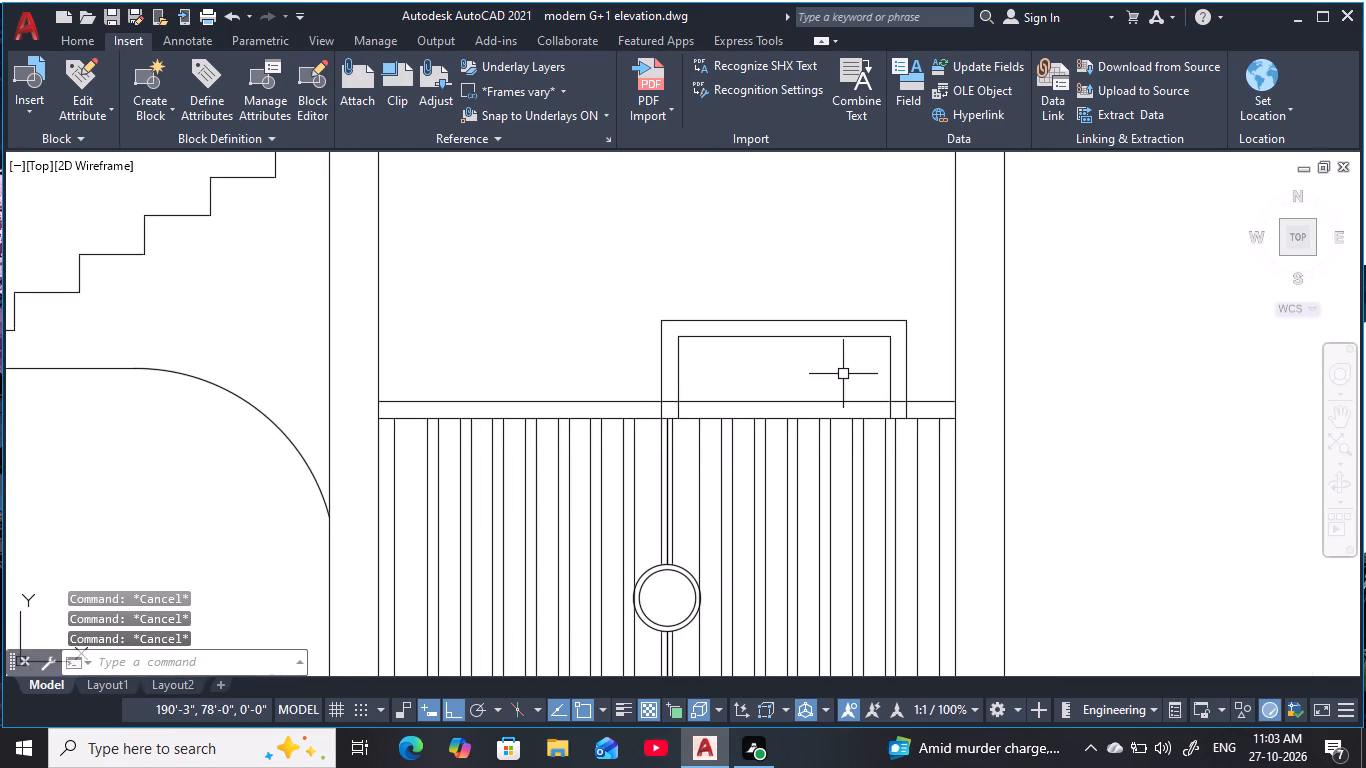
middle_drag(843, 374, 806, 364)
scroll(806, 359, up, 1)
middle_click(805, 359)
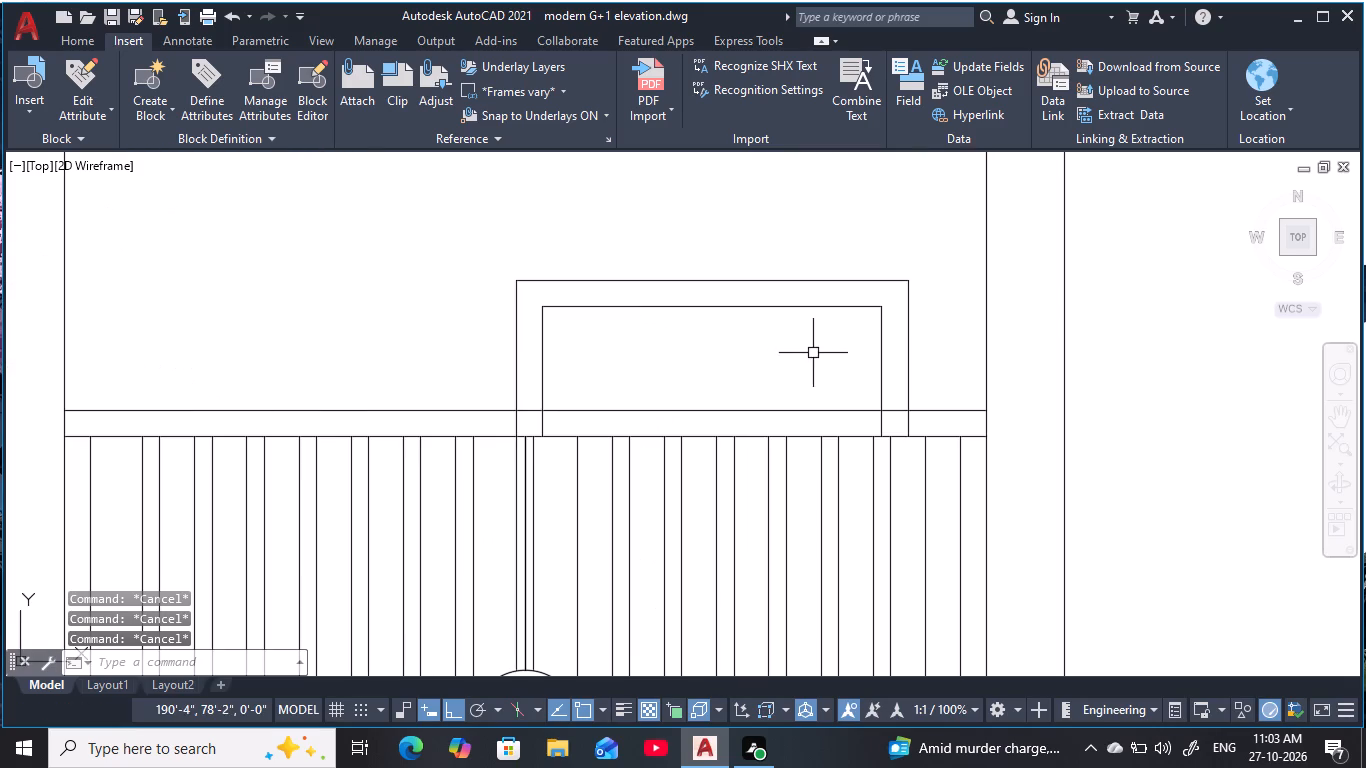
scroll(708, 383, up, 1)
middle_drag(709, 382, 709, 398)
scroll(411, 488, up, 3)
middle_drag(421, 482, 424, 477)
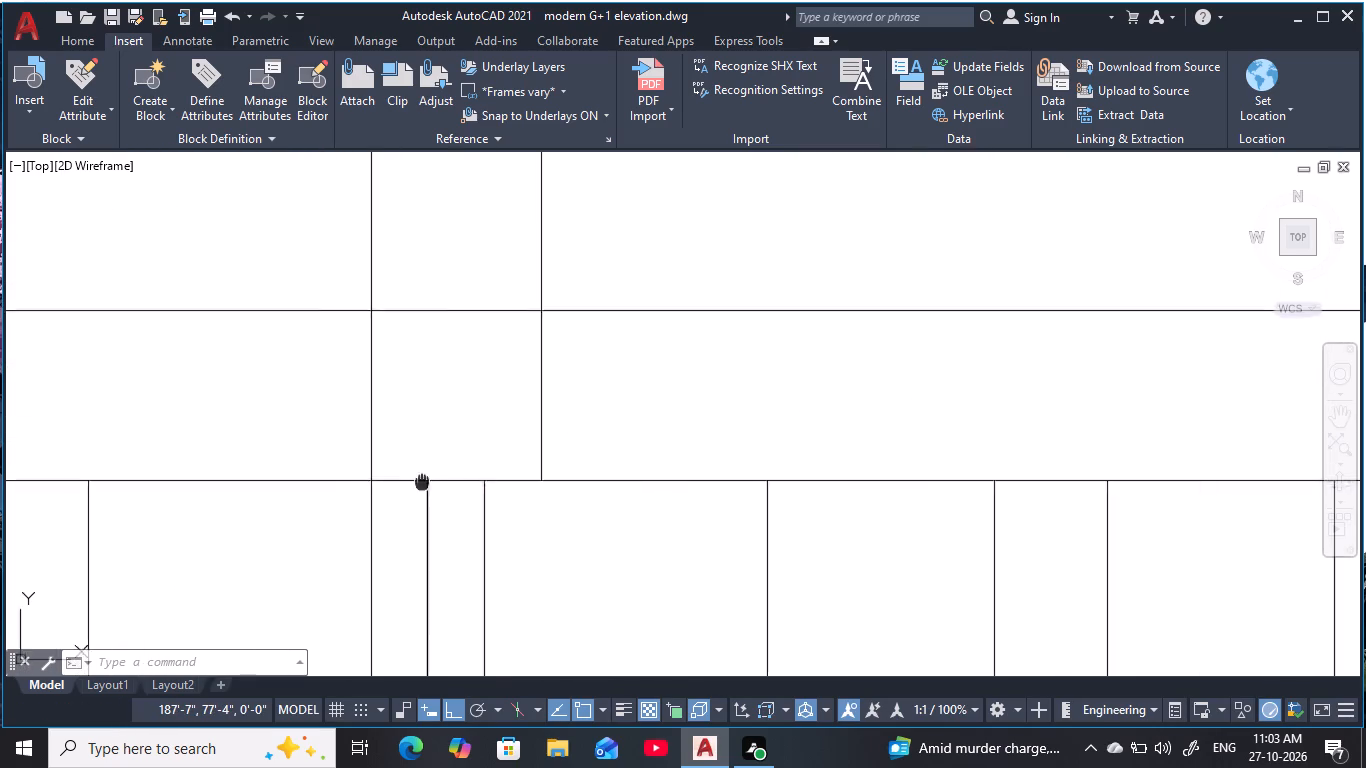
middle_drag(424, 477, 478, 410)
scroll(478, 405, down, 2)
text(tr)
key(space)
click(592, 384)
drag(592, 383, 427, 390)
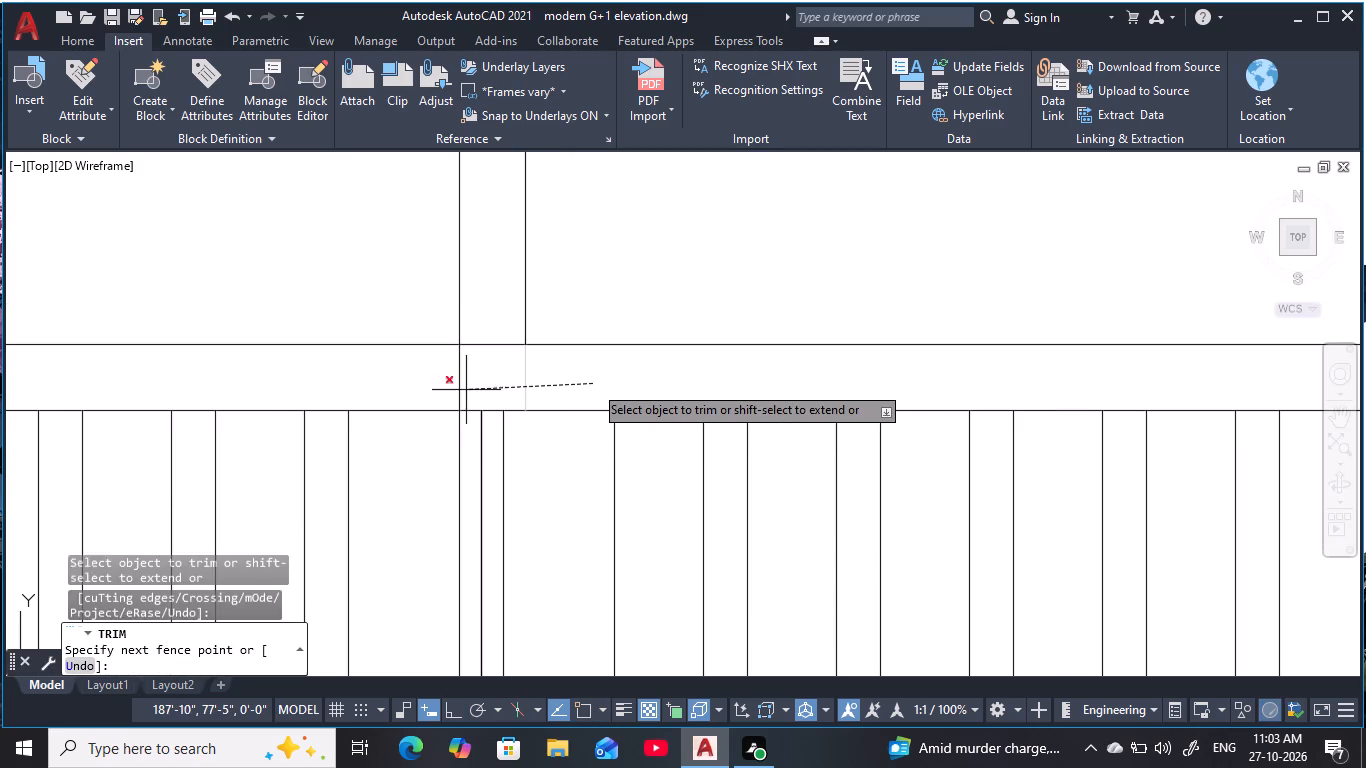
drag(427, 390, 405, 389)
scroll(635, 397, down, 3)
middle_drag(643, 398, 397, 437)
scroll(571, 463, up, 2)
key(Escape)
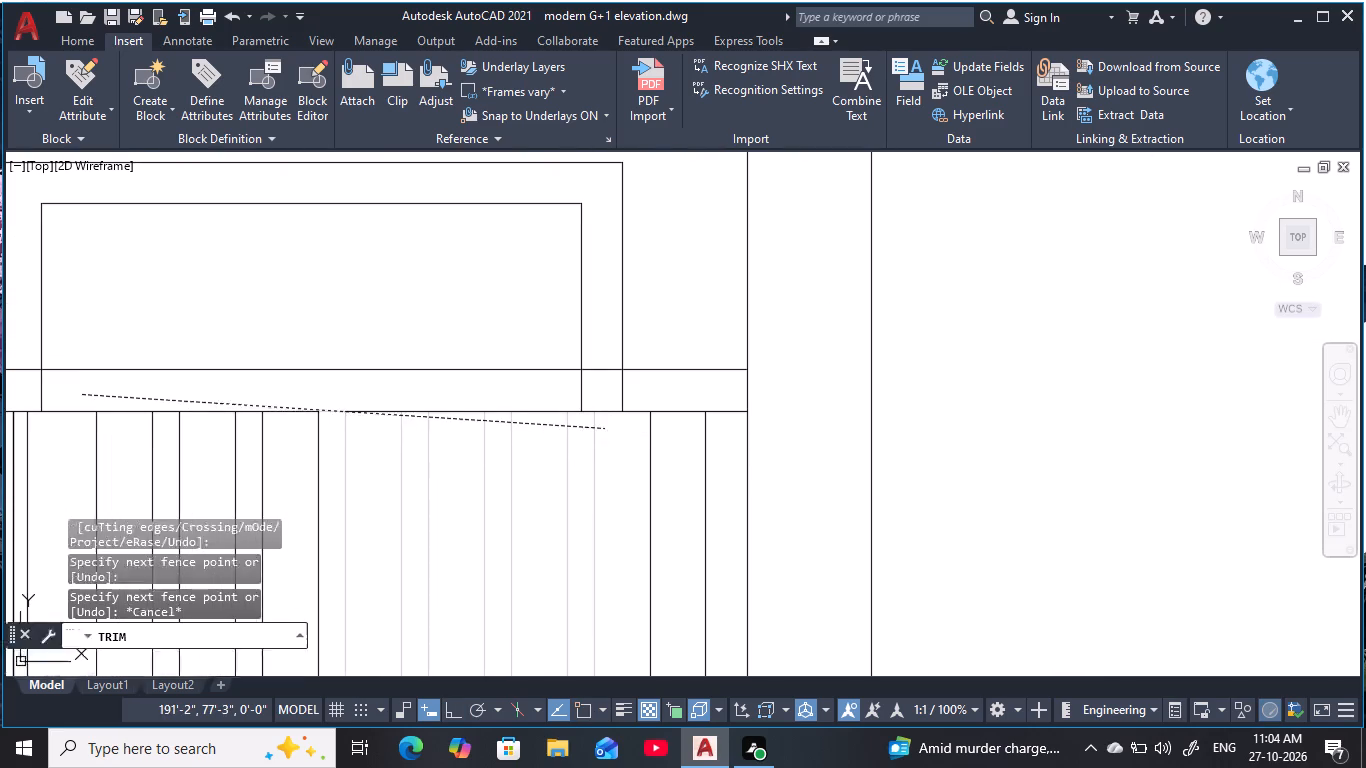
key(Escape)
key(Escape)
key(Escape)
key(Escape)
Trim the door frame's two right vertical lines where they cross the gate's top rail.
key(space)
drag(654, 393, 539, 390)
scroll(448, 346, down, 3)
middle_drag(419, 339, 603, 386)
key(Escape)
key(Escape)
middle_drag(436, 395, 595, 359)
key(Escape)
key(Escape)
key(Escape)
key(Escape)
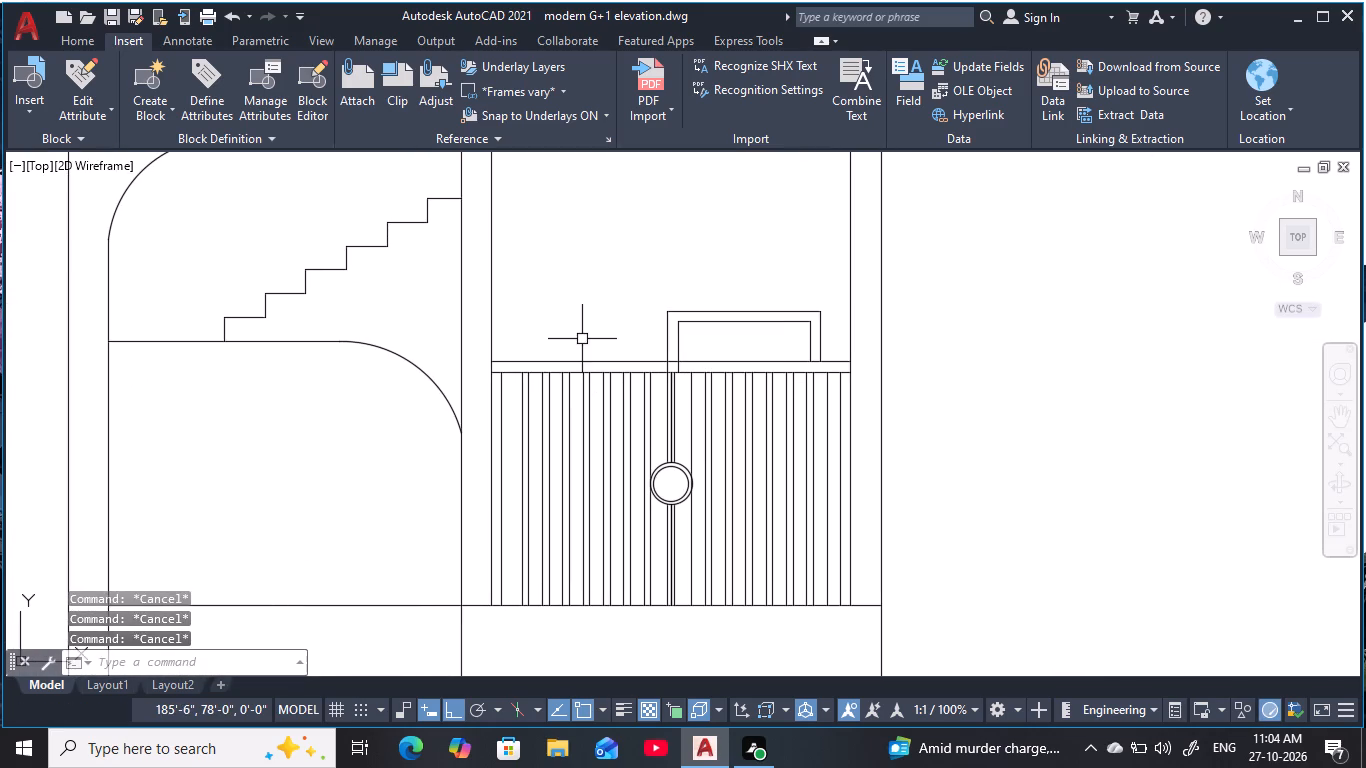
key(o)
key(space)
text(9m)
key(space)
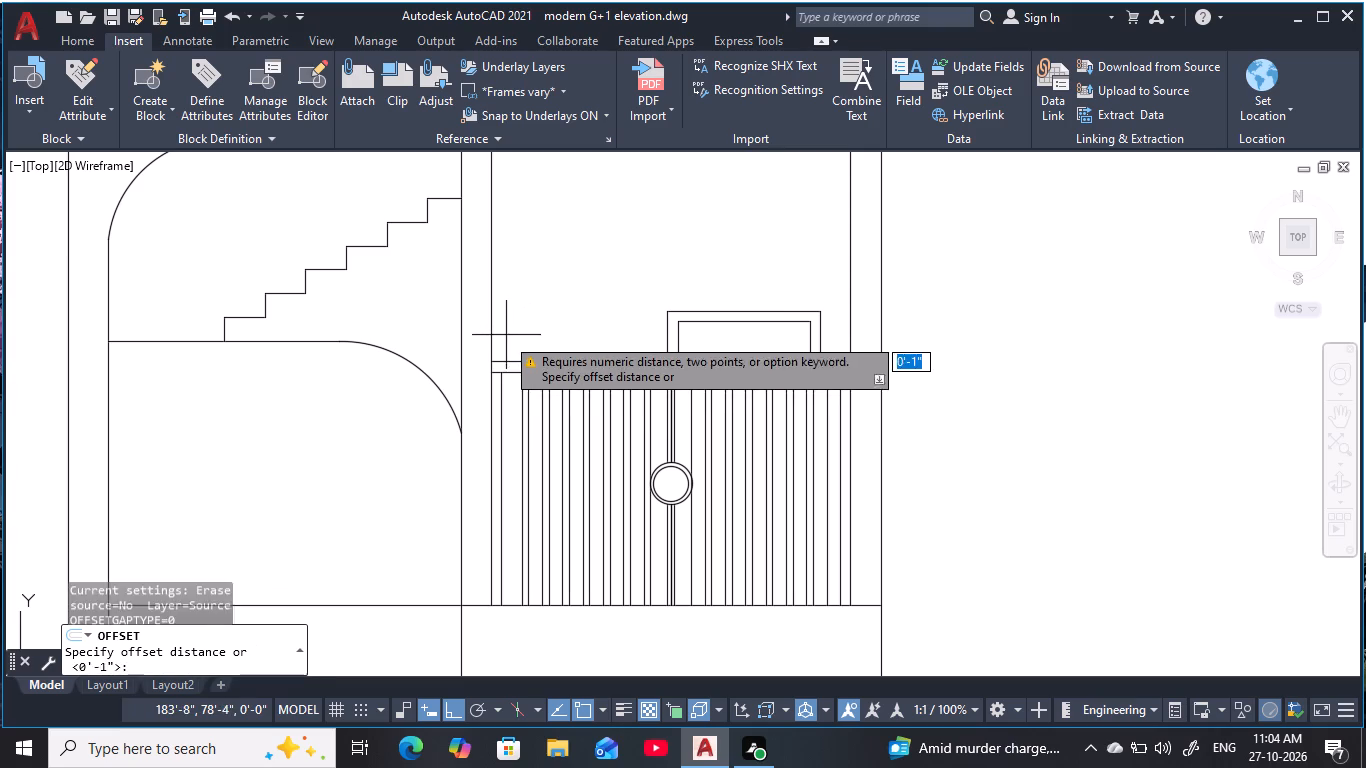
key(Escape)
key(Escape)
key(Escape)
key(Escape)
Offset the vertical line at the gate opening's left edge 9" to the right.
text(o 9)
key(space)
click(490, 340)
click(546, 332)
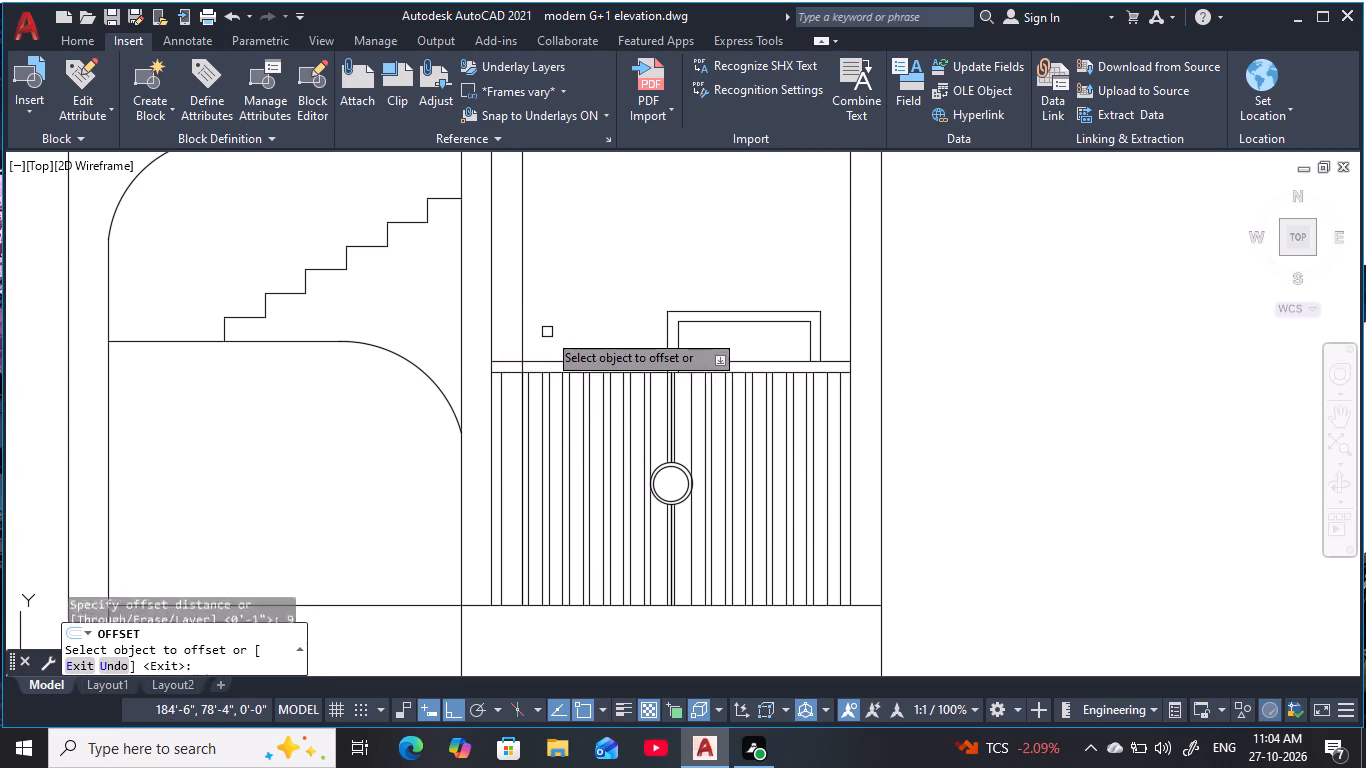
key(Escape)
key(Escape)
key(Escape)
key(Escape)
key(Escape)
key(o)
key(Escape)
key(Escape)
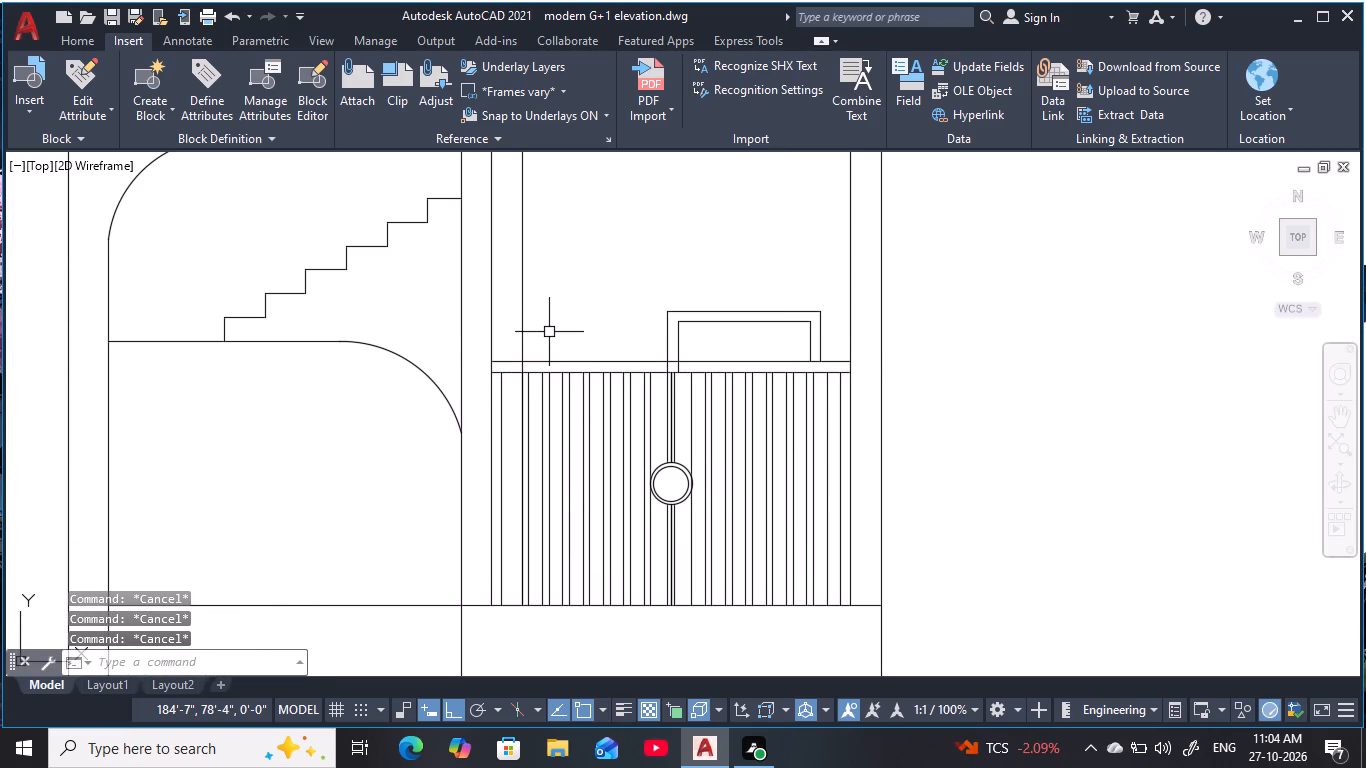
Offset the vertical line just inside the opening's left edge 3' to the right.
key(o)
key(space)
key(3)
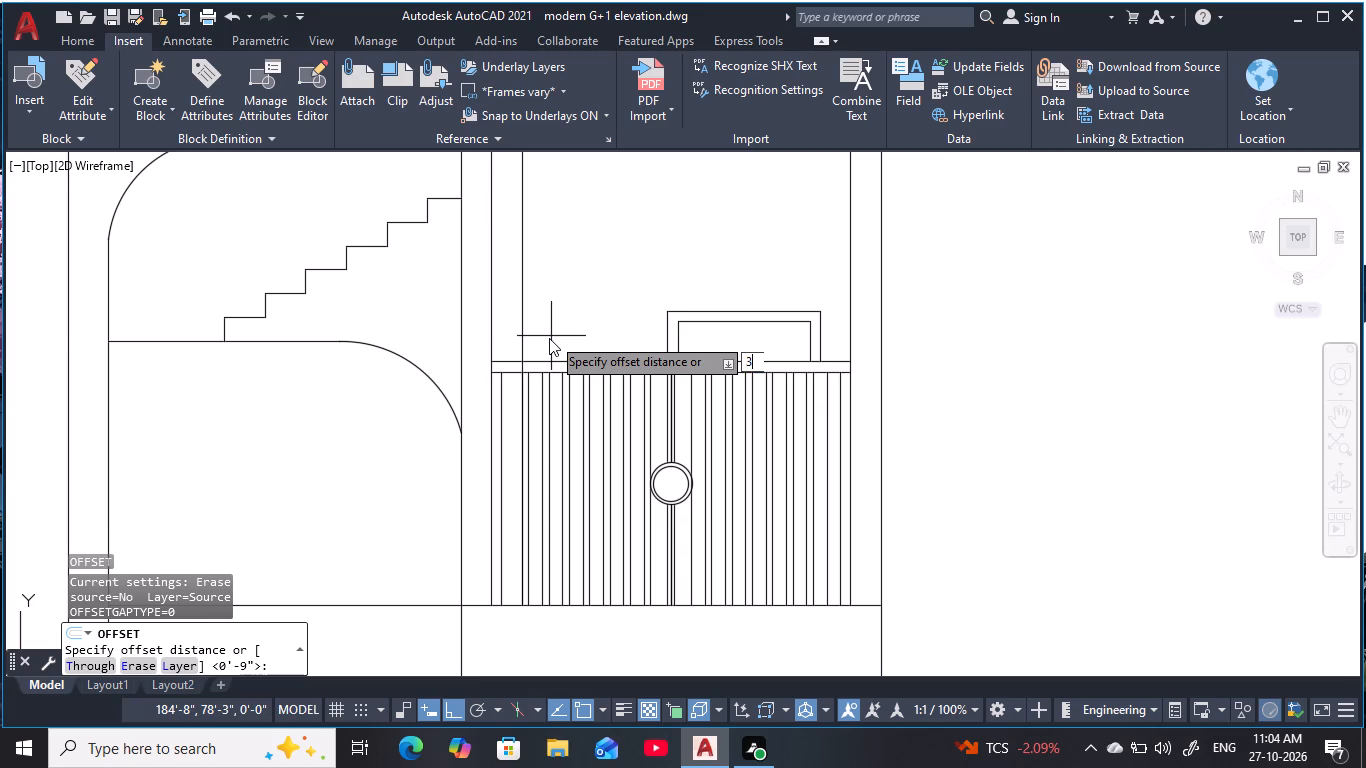
key(apostrophe)
key(space)
click(517, 342)
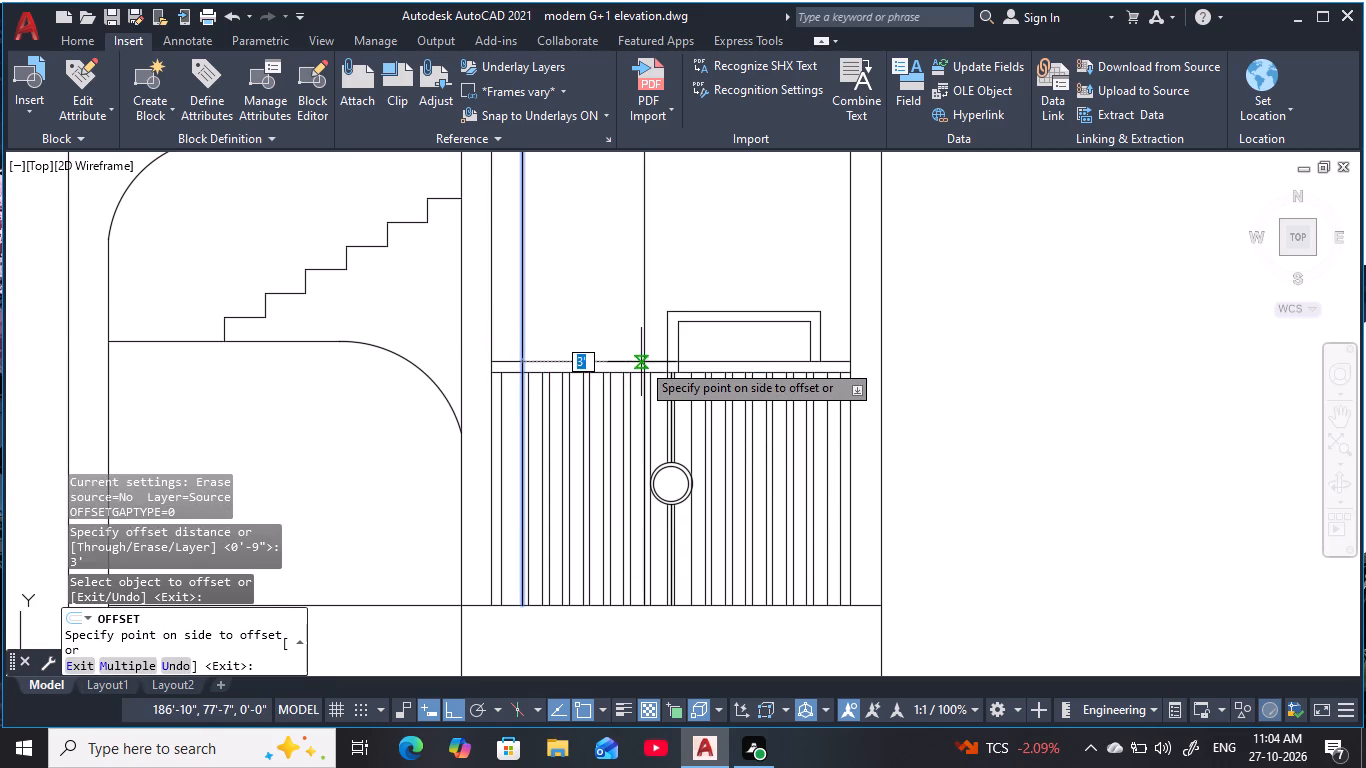
click(658, 343)
key(Escape)
key(Escape)
key(Escape)
key(Escape)
key(Escape)
key(Escape)
key(Escape)
key(Escape)
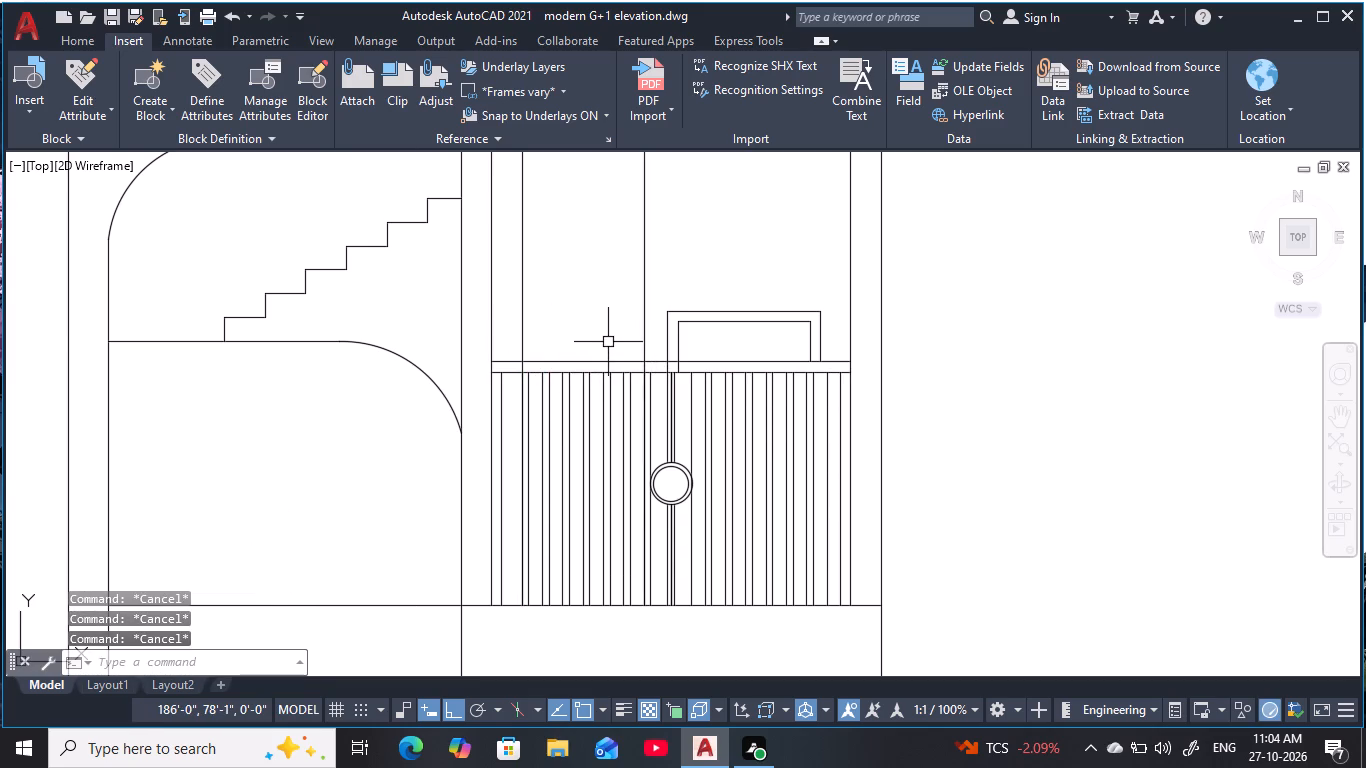
Draw a horizontal line from the door frame's inner upper-left corner to the gate opening's left edge.
text(l)
key(space)
click(673, 328)
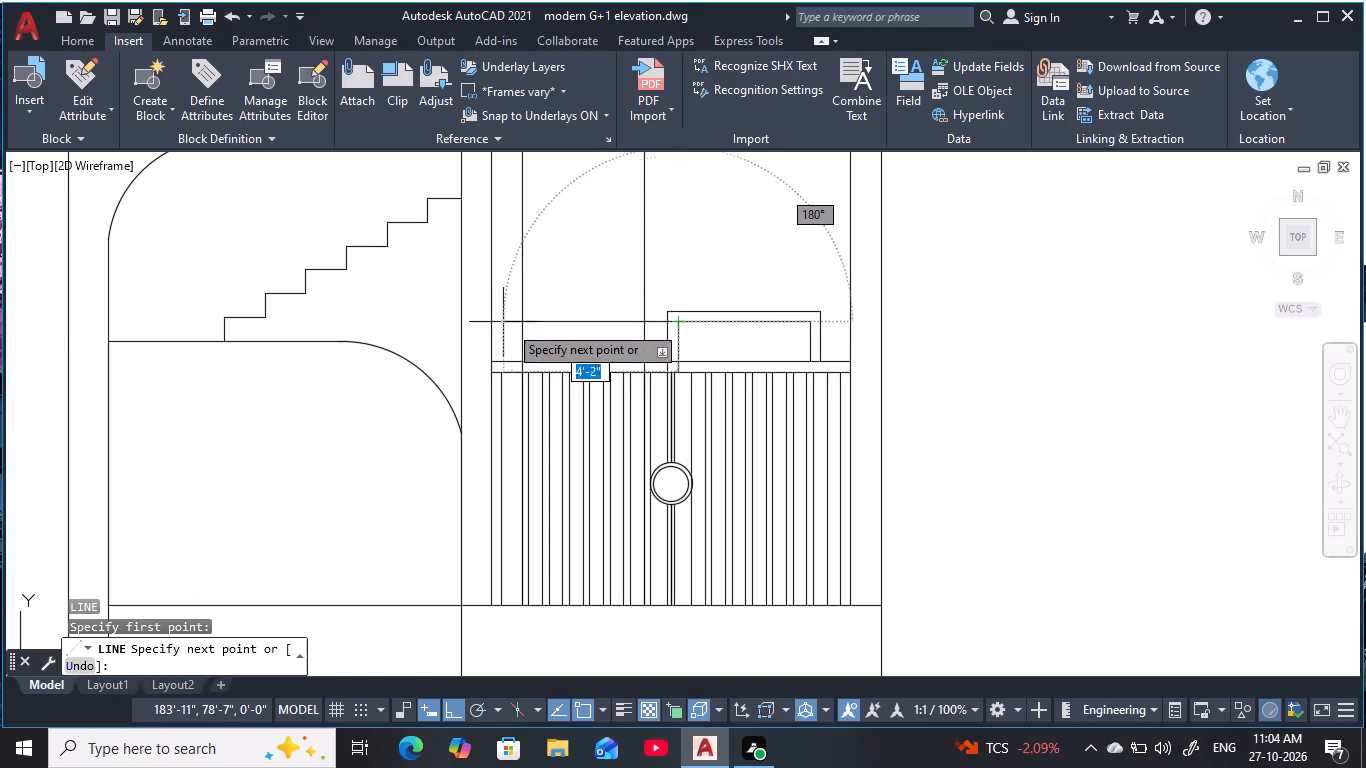
click(493, 320)
key(Escape)
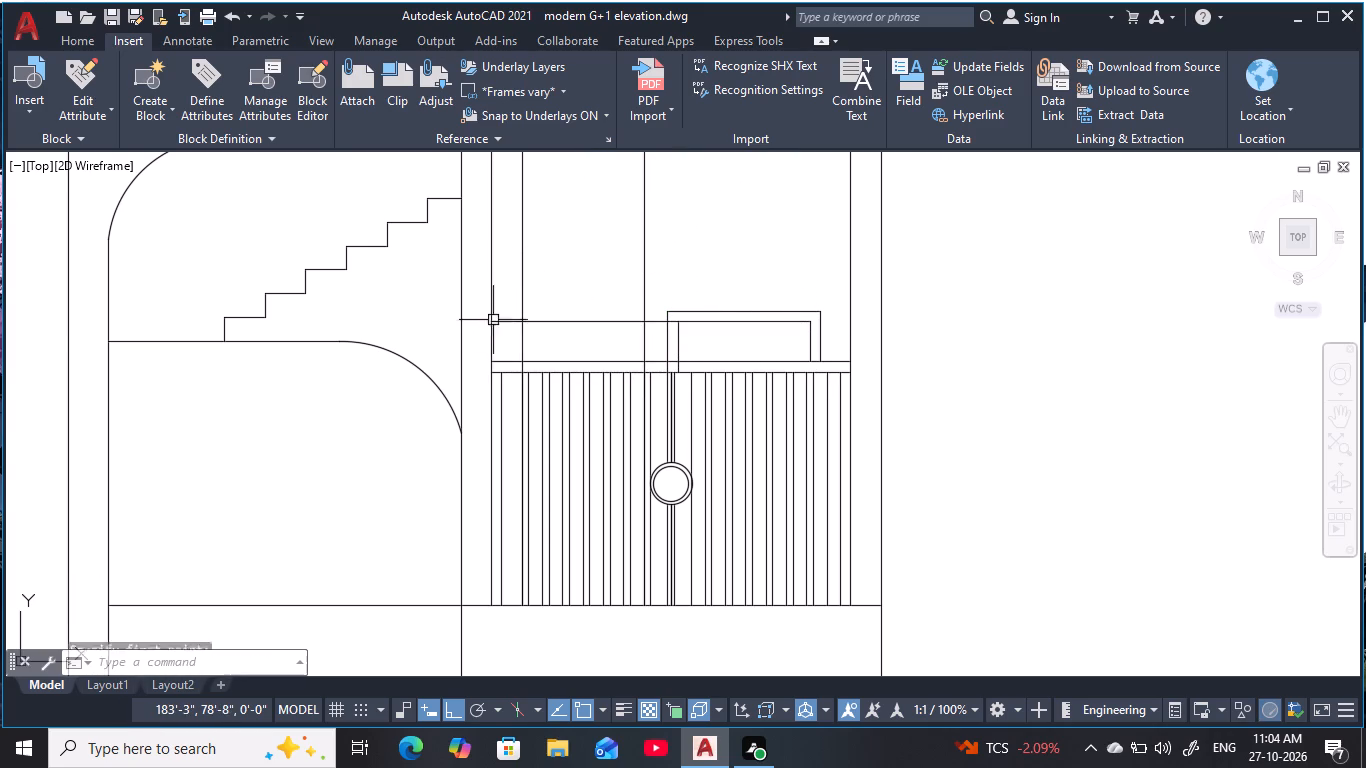
key(Escape)
key(Escape)
key(Escape)
Offset the new horizontal line 3" upward and the two new vertical lines 3" inward toward each other.
text(o 3)
key(space)
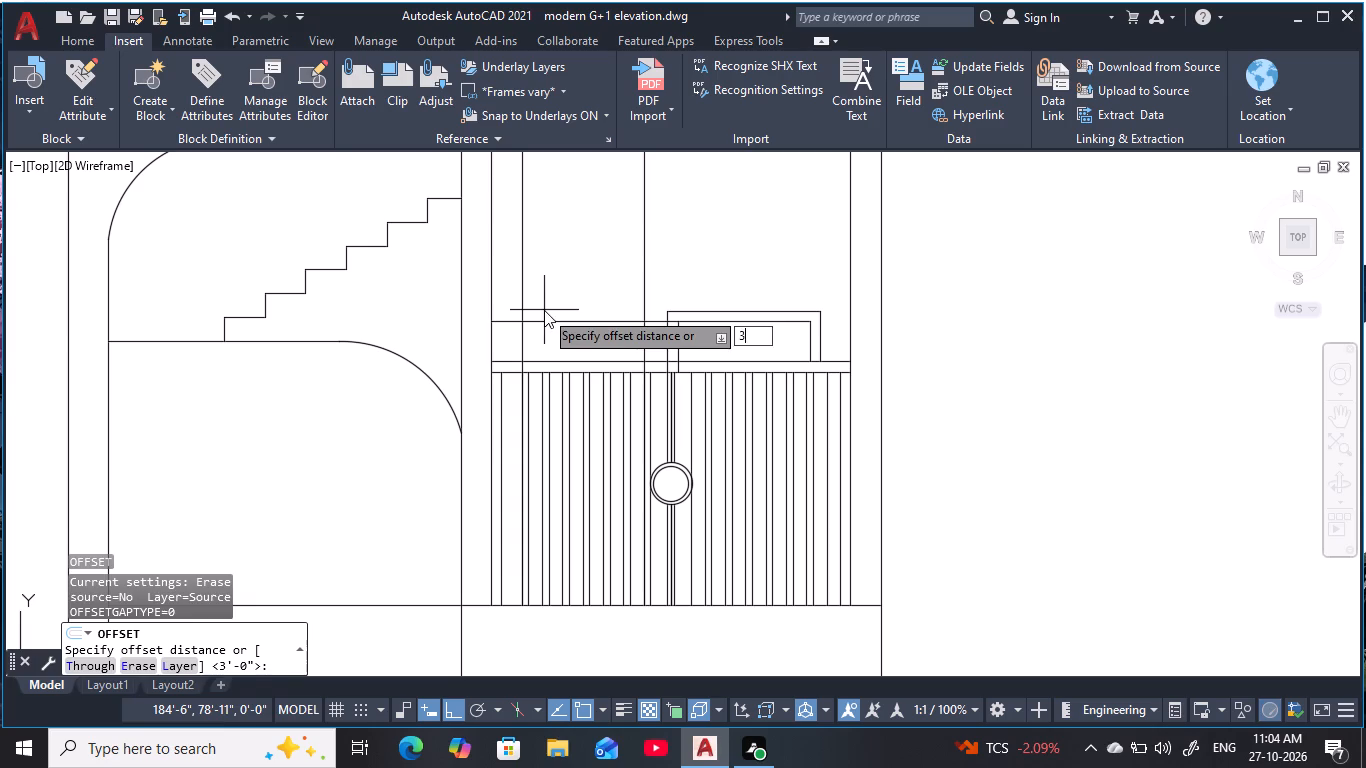
click(563, 322)
click(572, 267)
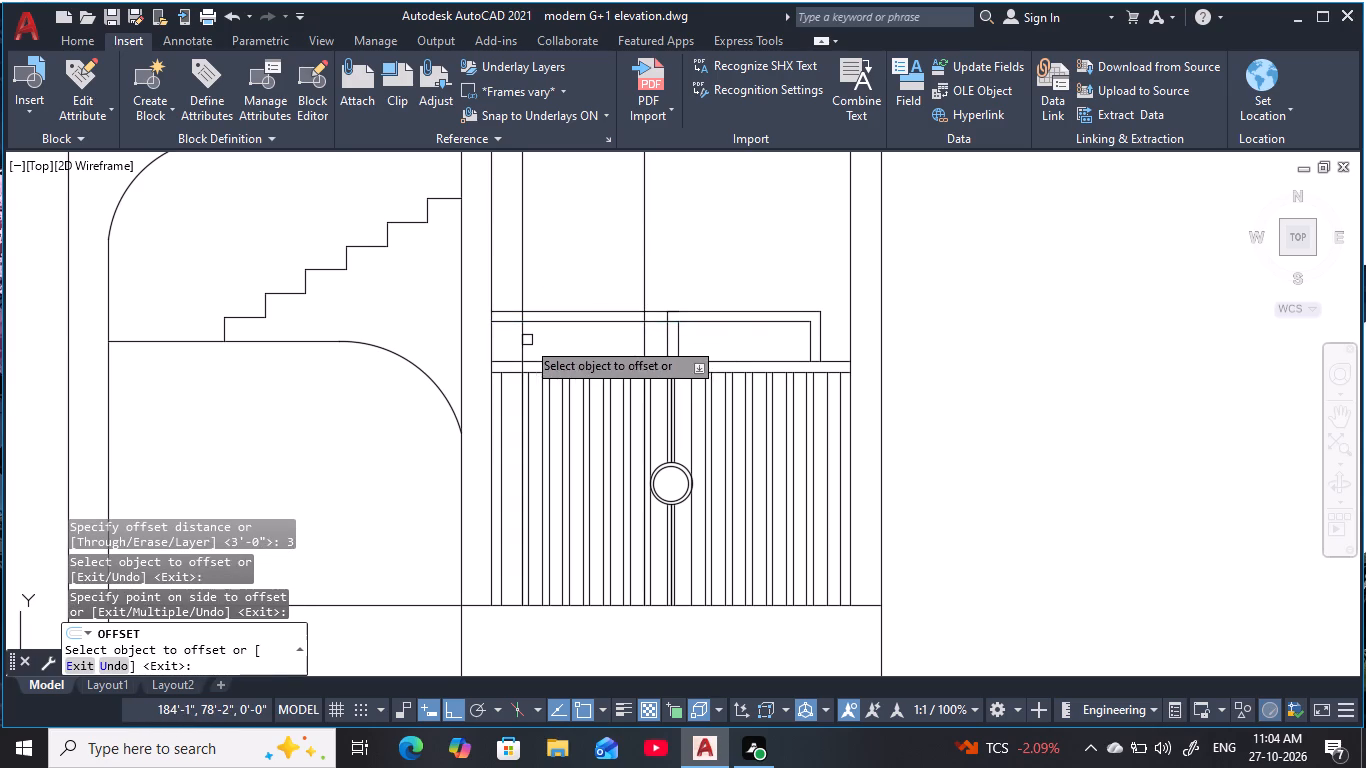
click(523, 340)
click(551, 345)
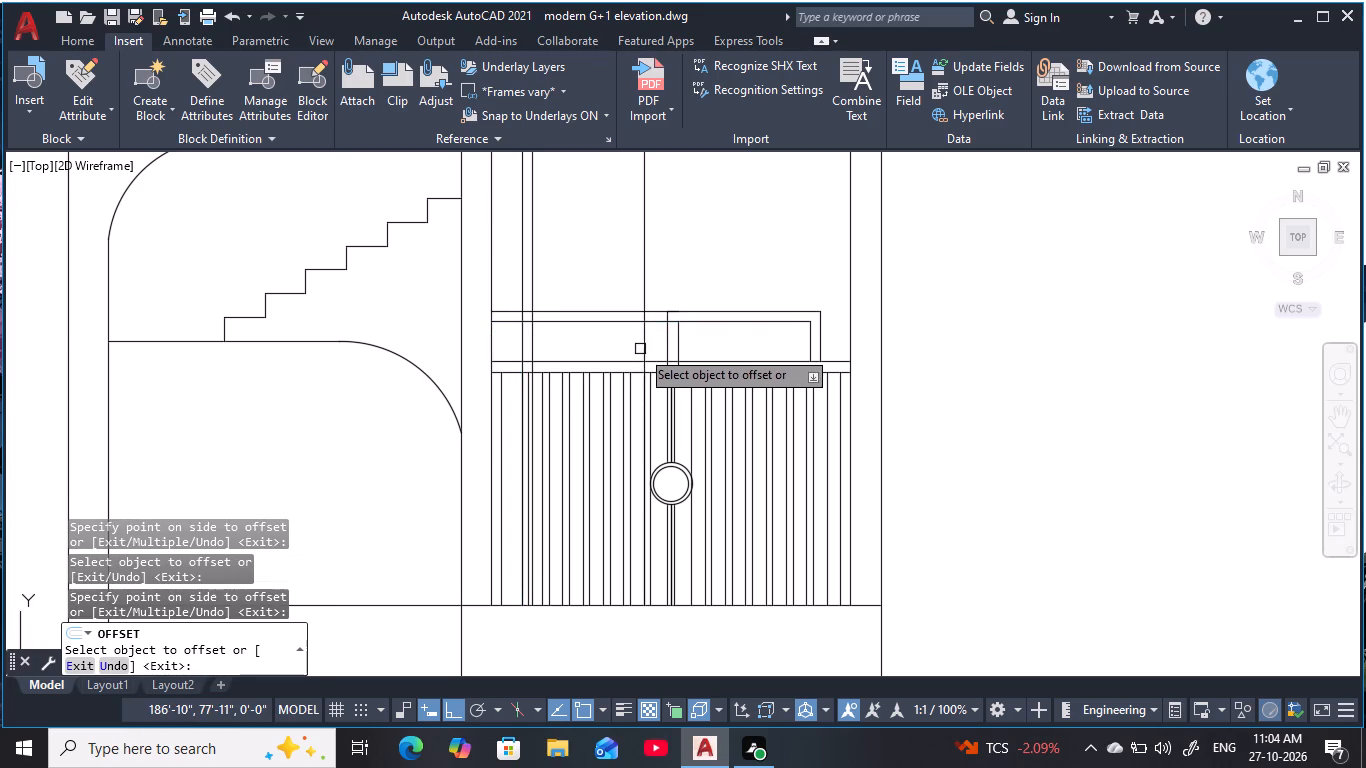
click(641, 349)
click(600, 351)
key(Escape)
key(Escape)
key(Escape)
key(Escape)
key(Escape)
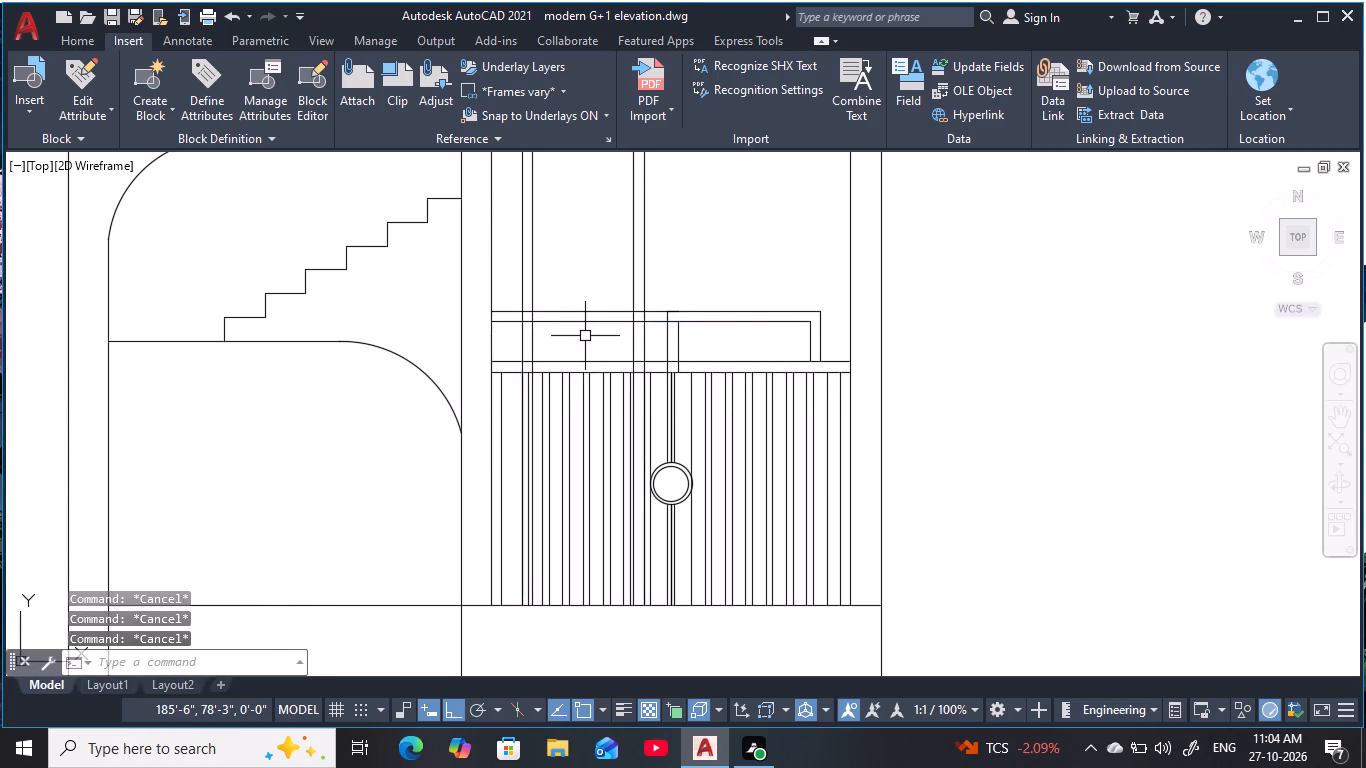
Trim the new left-hand frame's horizontals beyond its outer sides and its verticals above the top line.
text(tr)
key(space)
scroll(651, 330, up, 2)
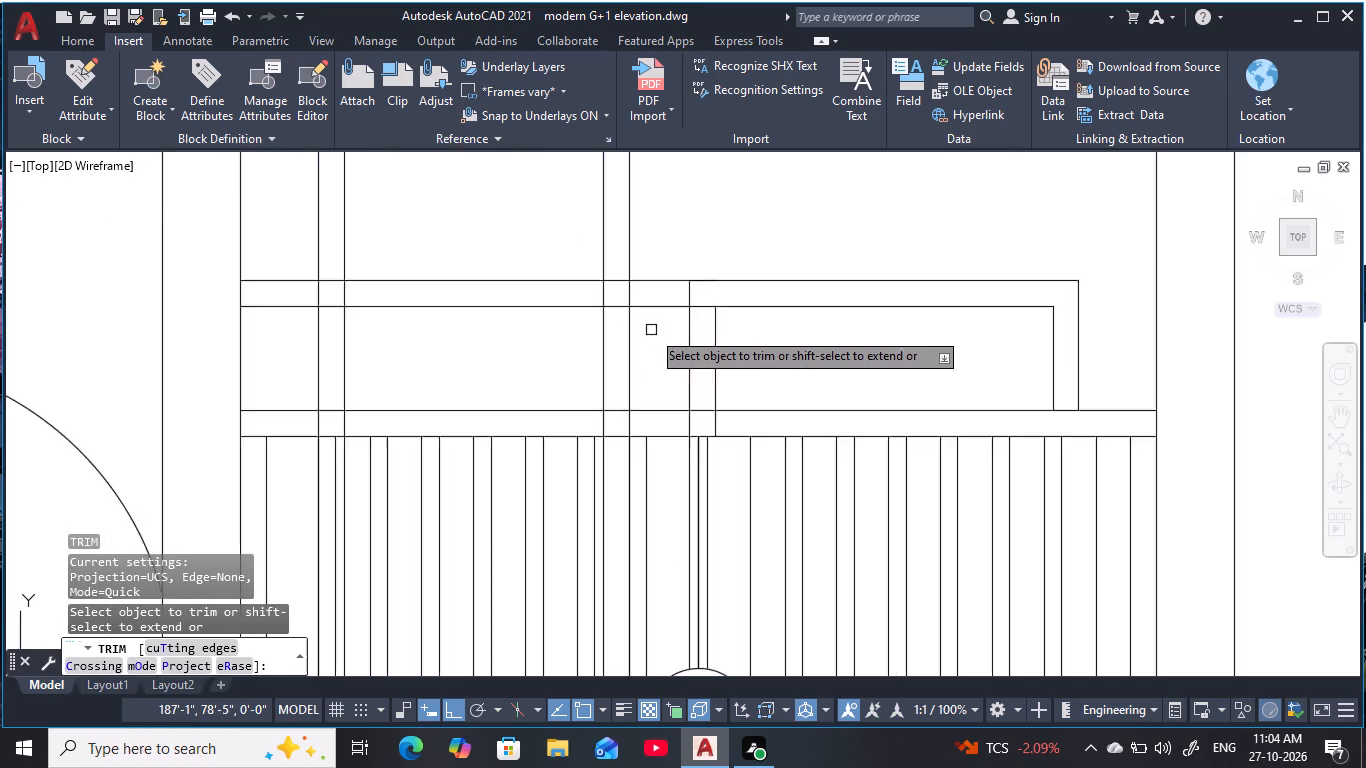
drag(653, 330, 655, 251)
scroll(506, 345, down, 1)
middle_drag(507, 346, 654, 366)
drag(523, 357, 509, 298)
drag(575, 292, 522, 308)
drag(647, 296, 768, 296)
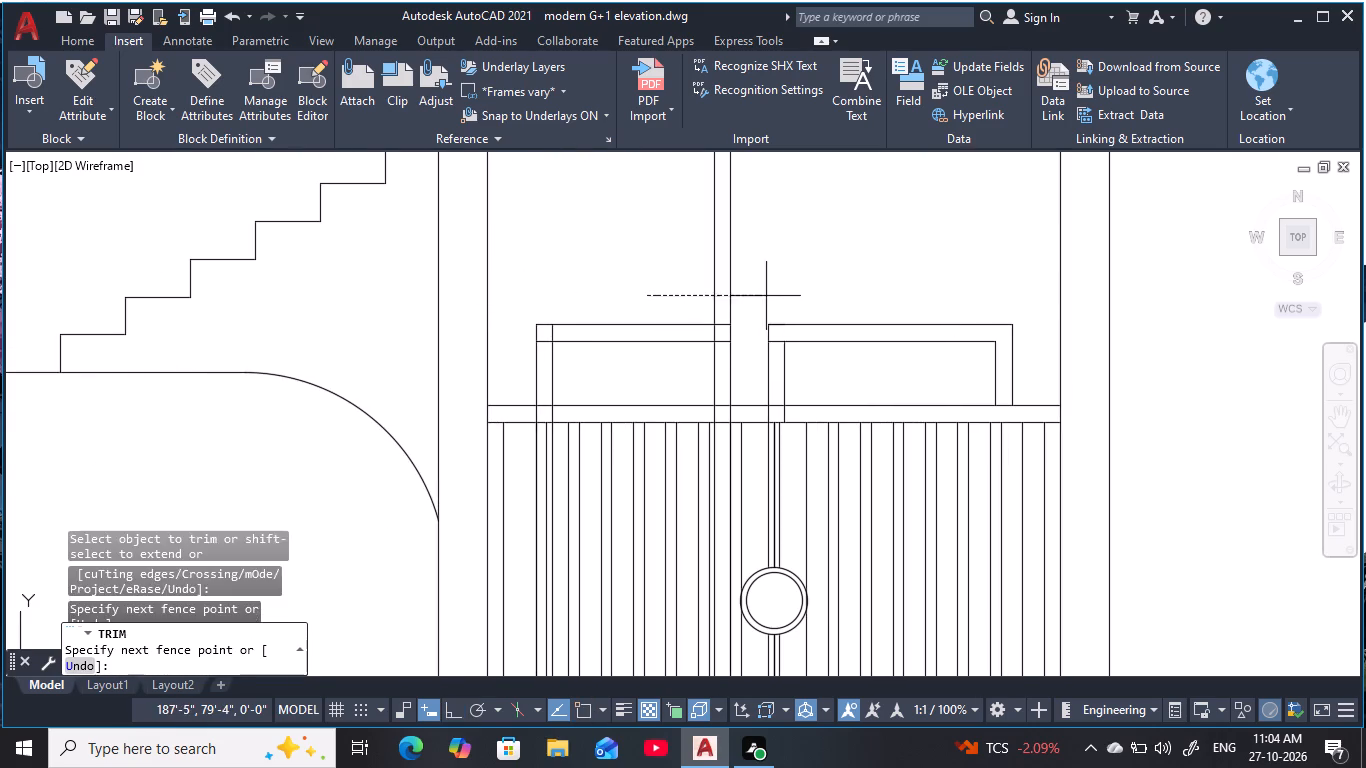
drag(768, 296, 779, 296)
middle_drag(669, 386, 680, 315)
key(Escape)
key(Escape)
key(Escape)
key(Escape)
key(Escape)
Trim the new frame's two left verticals across the gate's top rail and erase their leftover segments below it.
scroll(562, 374, up, 1)
middle_drag(562, 374, 599, 357)
key(Escape)
key(Escape)
key(Escape)
text(tr)
key(space)
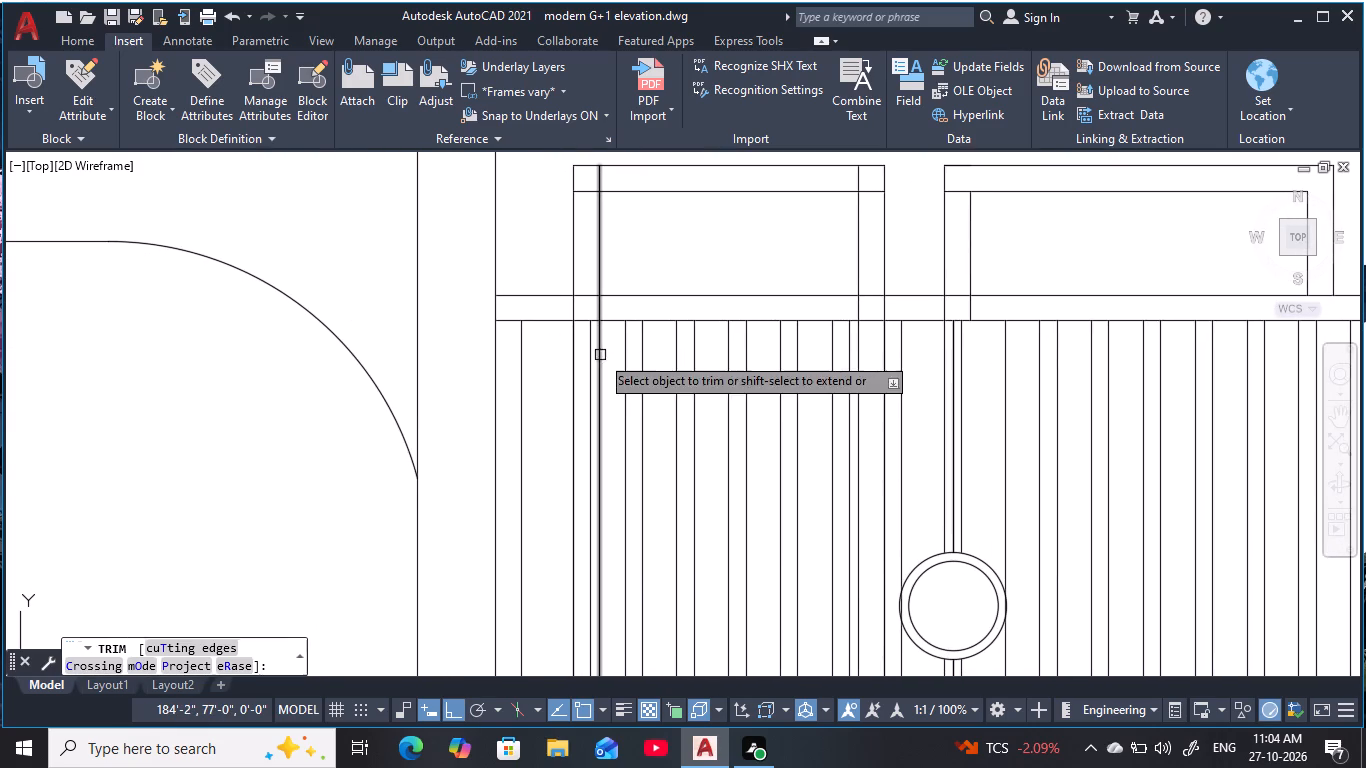
drag(611, 312, 559, 317)
key(Escape)
key(Escape)
key(Escape)
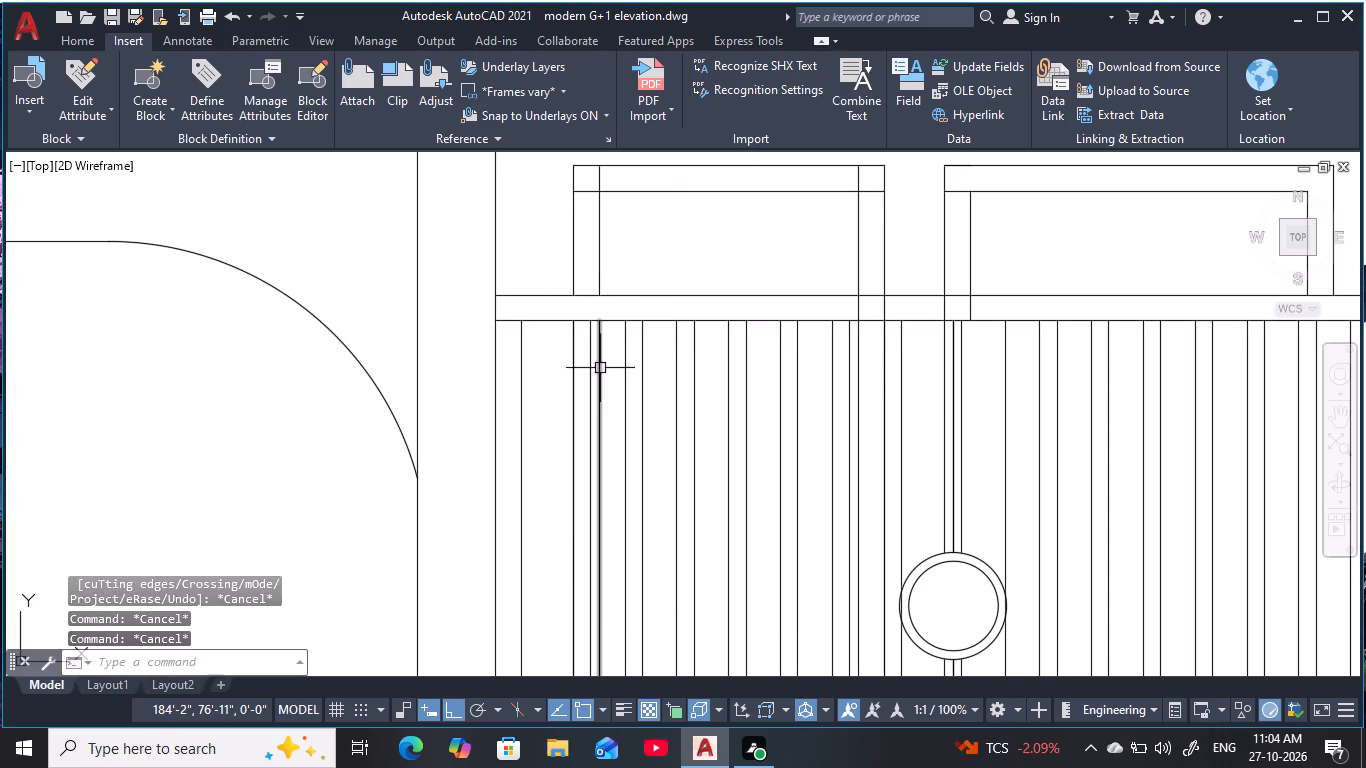
click(603, 369)
click(575, 376)
text(e)
key(space)
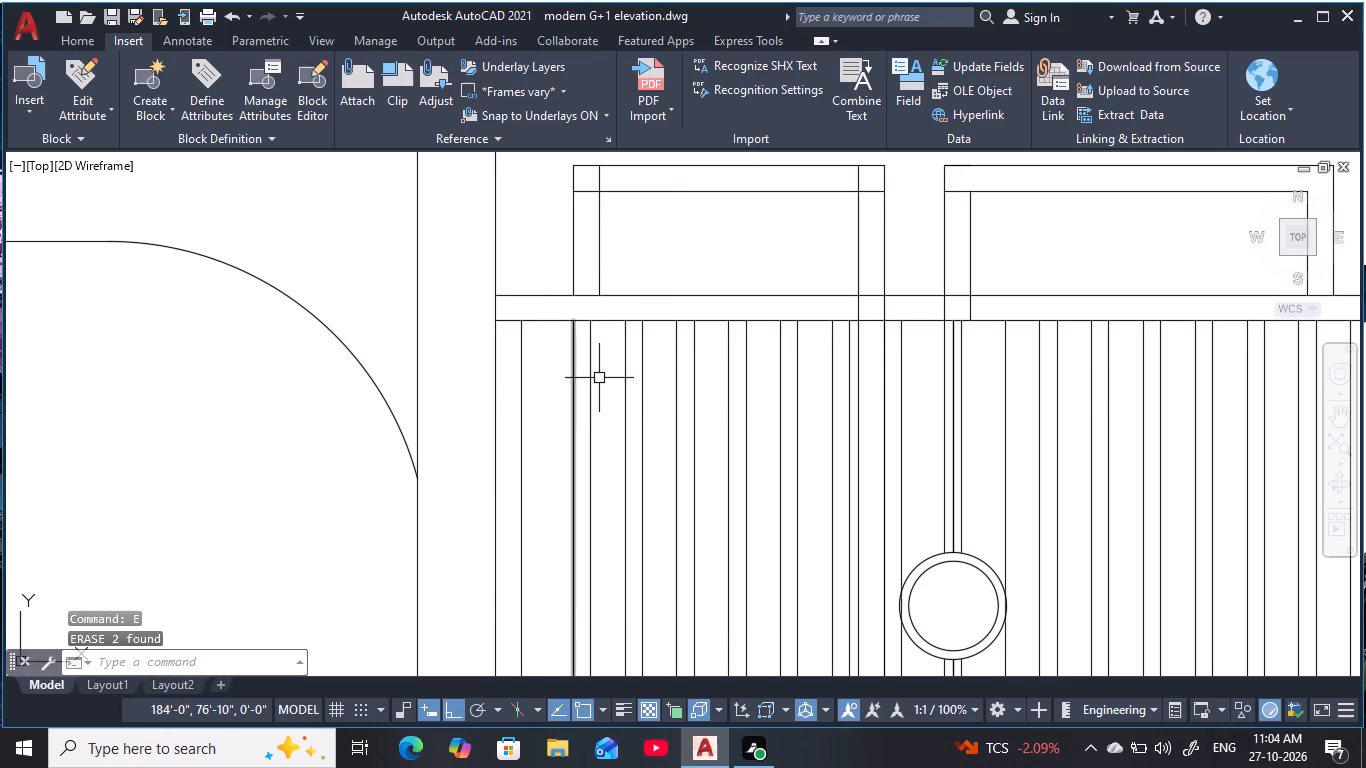
Trim the new frame's two right verticals across the gate's top rail and erase their leftover segments below it.
middle_drag(736, 413, 603, 419)
key(Escape)
key(Escape)
text(tr)
key(space)
scroll(743, 334, up, 1)
drag(760, 306, 697, 307)
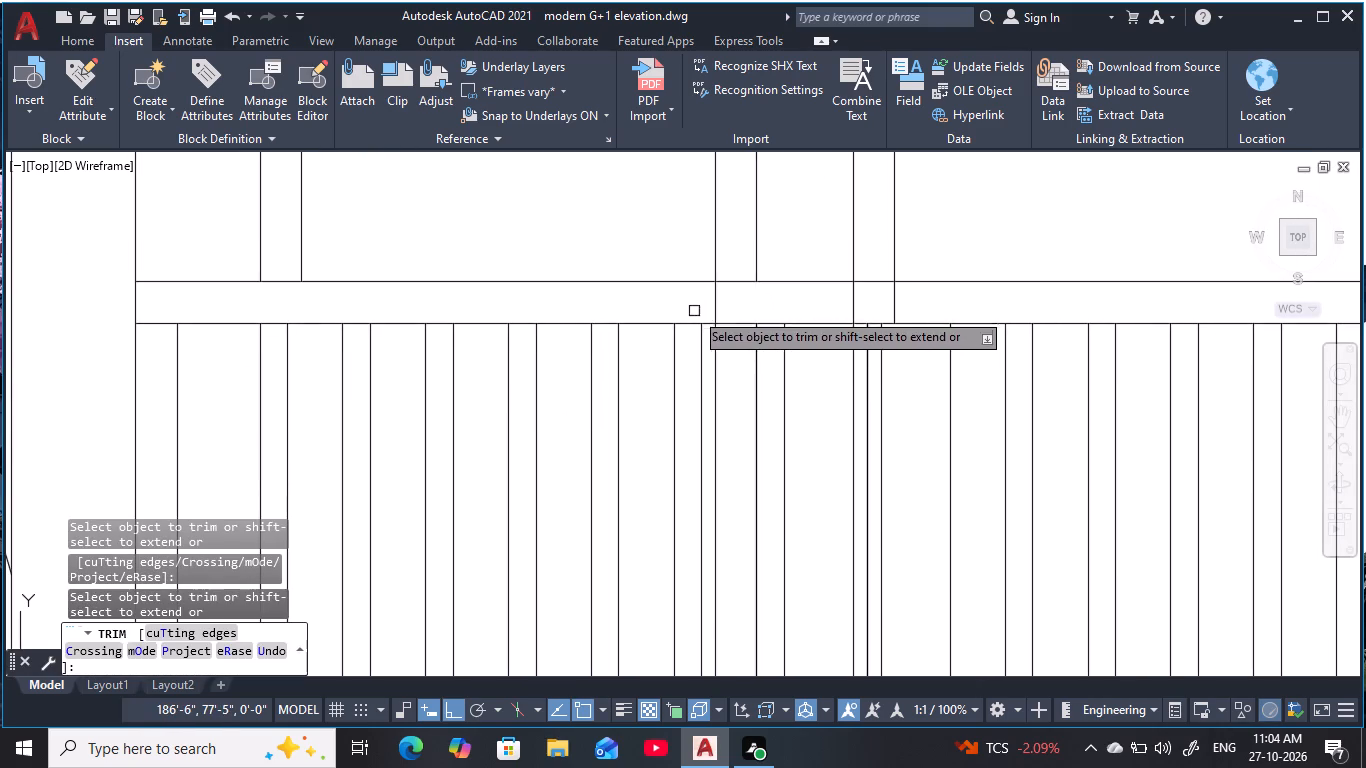
drag(712, 312, 725, 311)
key(Escape)
key(Escape)
key(Escape)
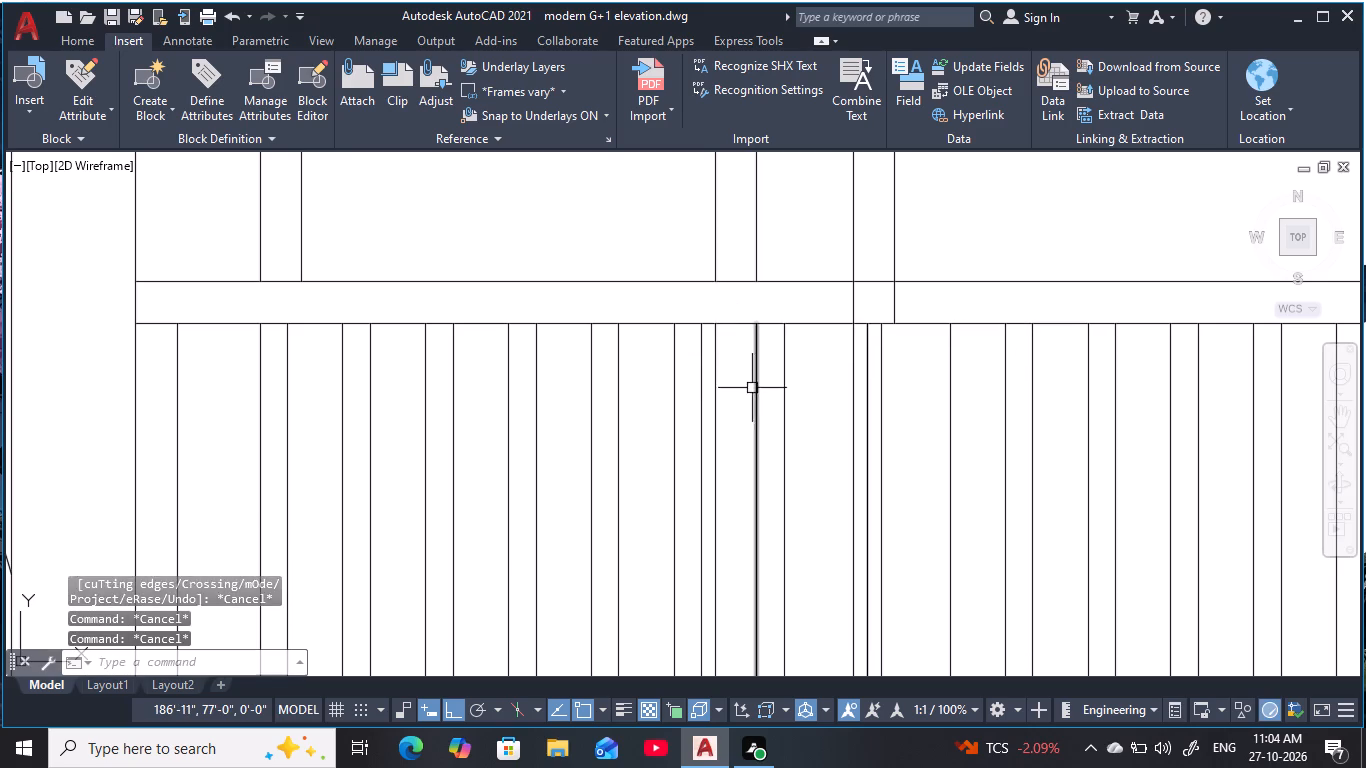
key(Escape)
click(758, 388)
click(718, 395)
text(e)
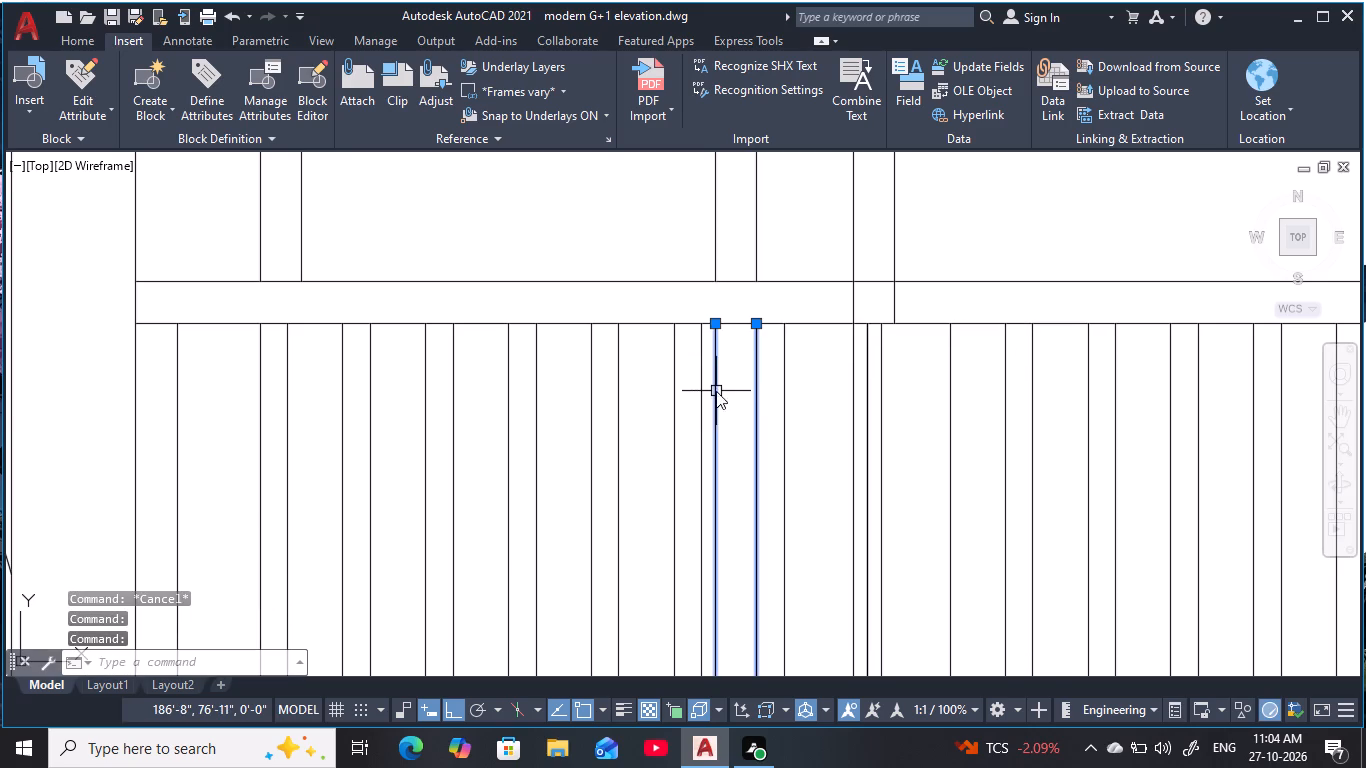
key(space)
key(Escape)
key(Escape)
Trim the overlapping line ends at the new frame's two upper corners to leave a clean inner outline.
scroll(626, 321, down, 2)
middle_drag(616, 313, 657, 426)
key(Escape)
key(Escape)
key(Escape)
scroll(485, 353, up, 1)
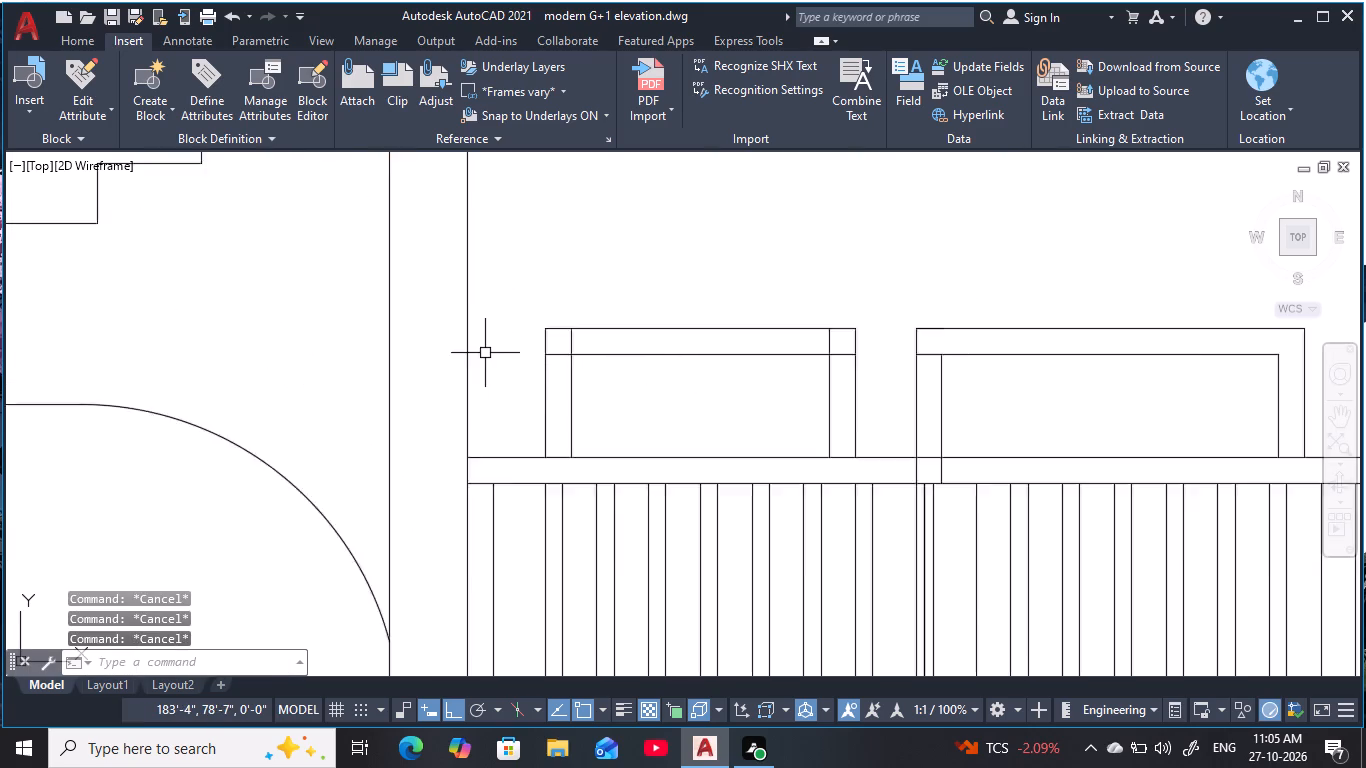
scroll(485, 353, up, 1)
key(t)
key(r)
key(space)
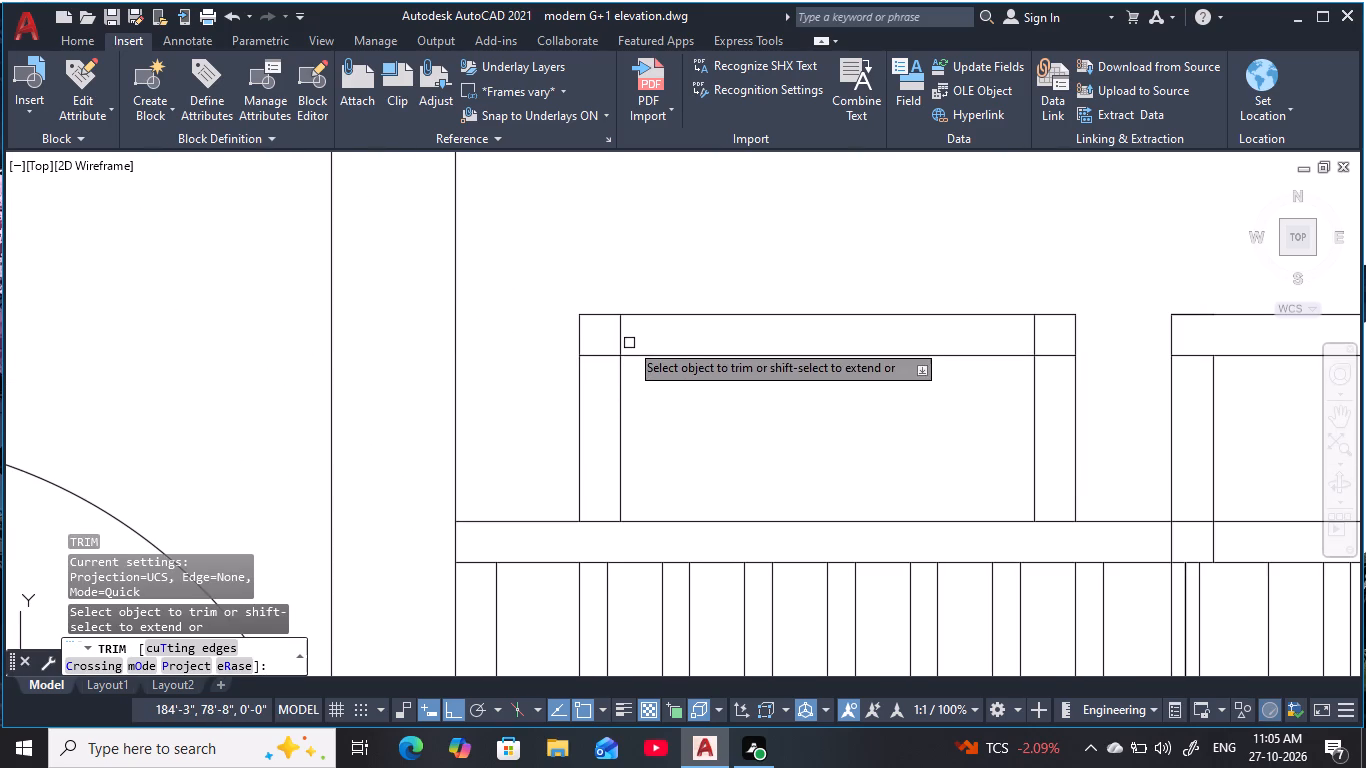
drag(628, 336, 597, 353)
drag(1016, 337, 1025, 338)
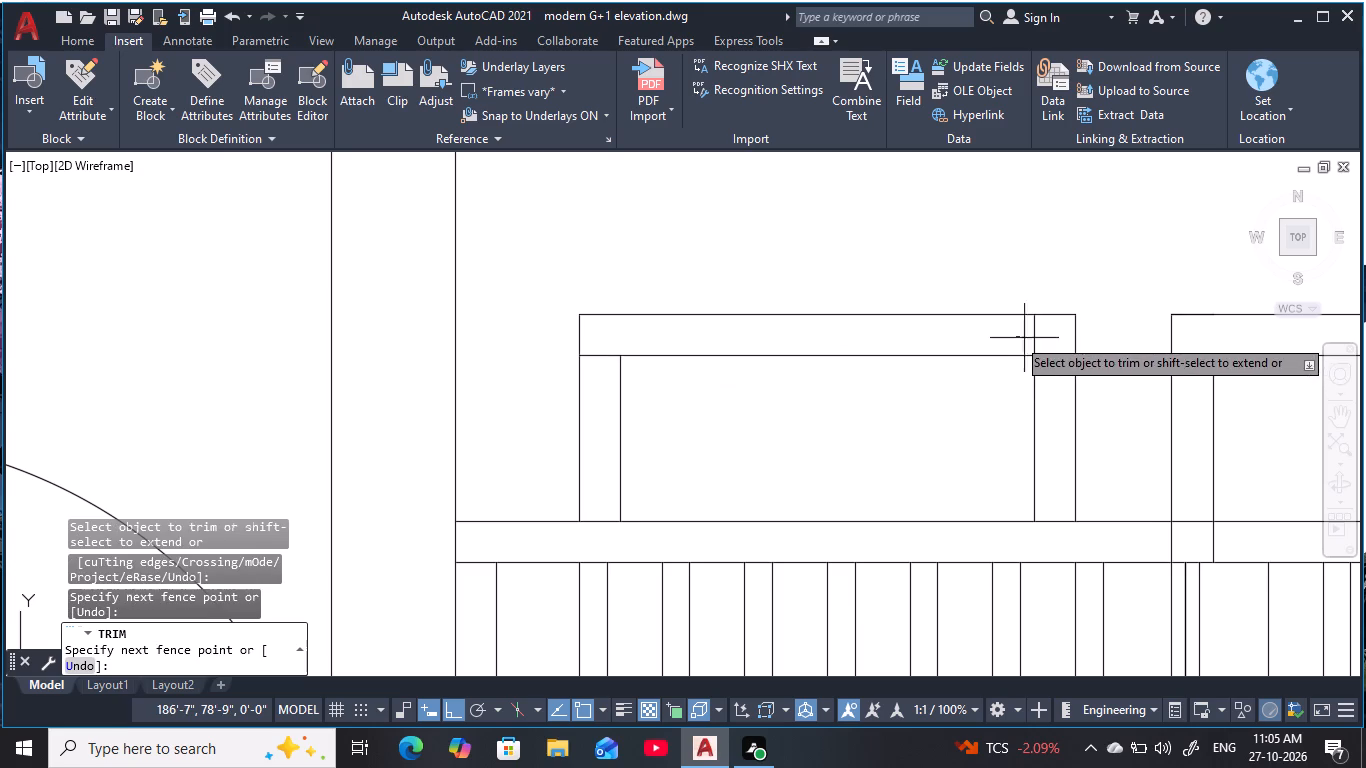
drag(1025, 338, 1053, 373)
drag(596, 345, 601, 370)
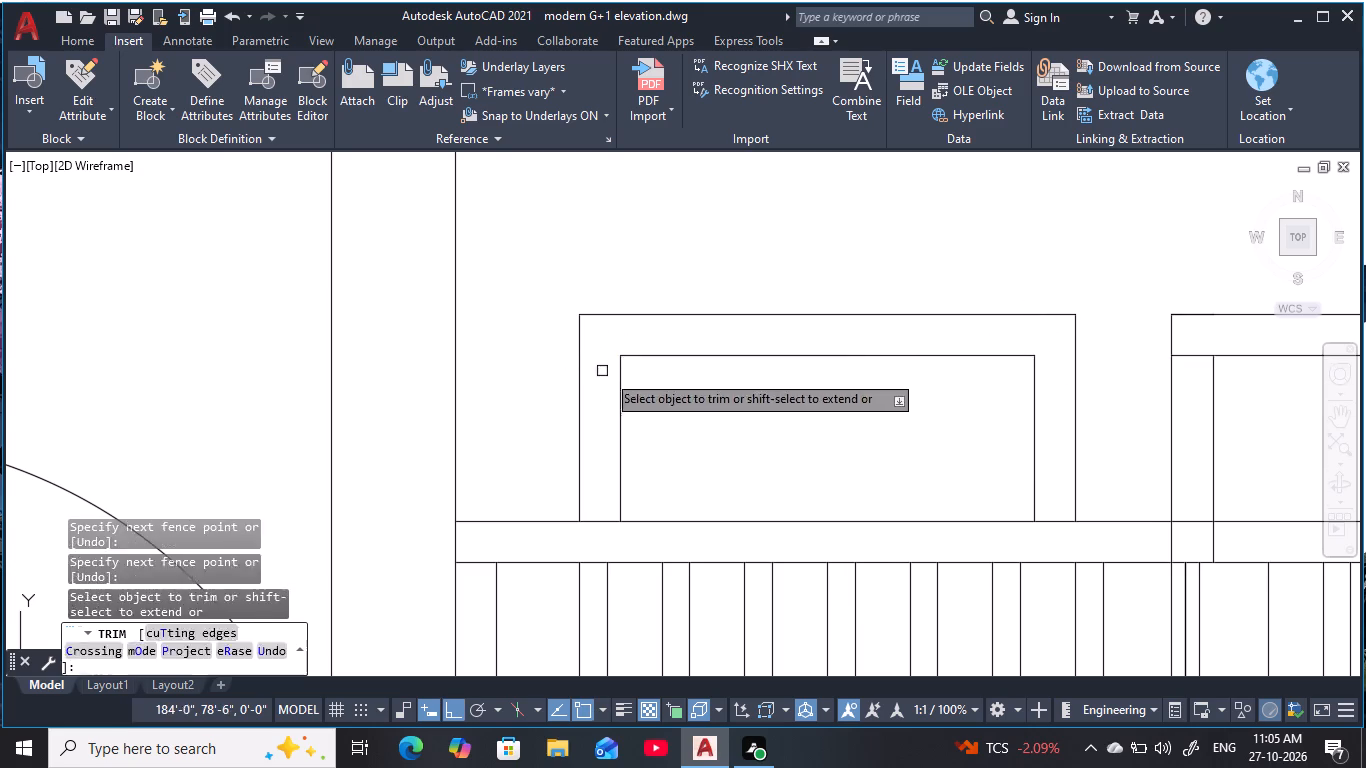
Draw a vertical centre line in the left-hand frame from the midpoint of its outer top line down to the gate's top rail.
key(Escape)
scroll(766, 417, down, 2)
middle_drag(778, 419, 651, 401)
key(Escape)
key(Escape)
key(Escape)
middle_drag(688, 413, 583, 309)
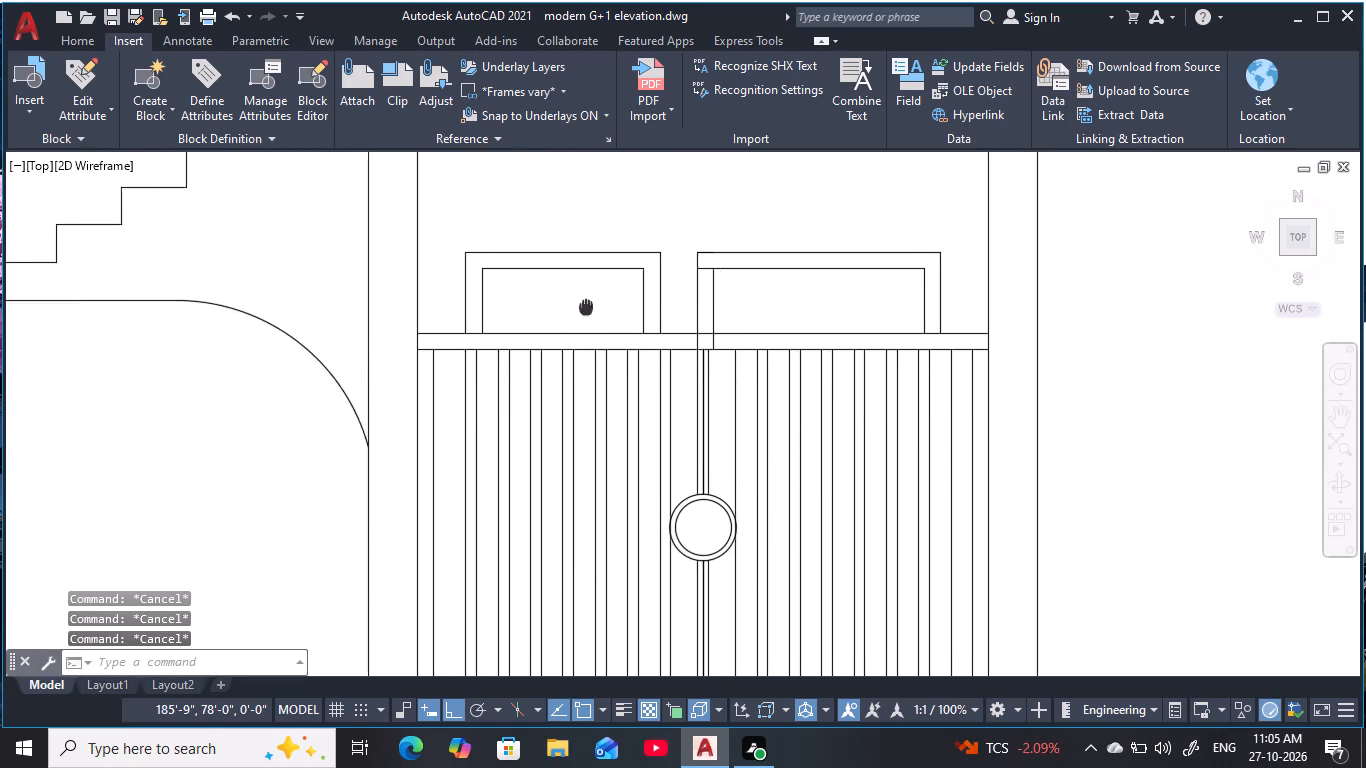
middle_drag(583, 309, 547, 326)
key(Escape)
text(l)
key(space)
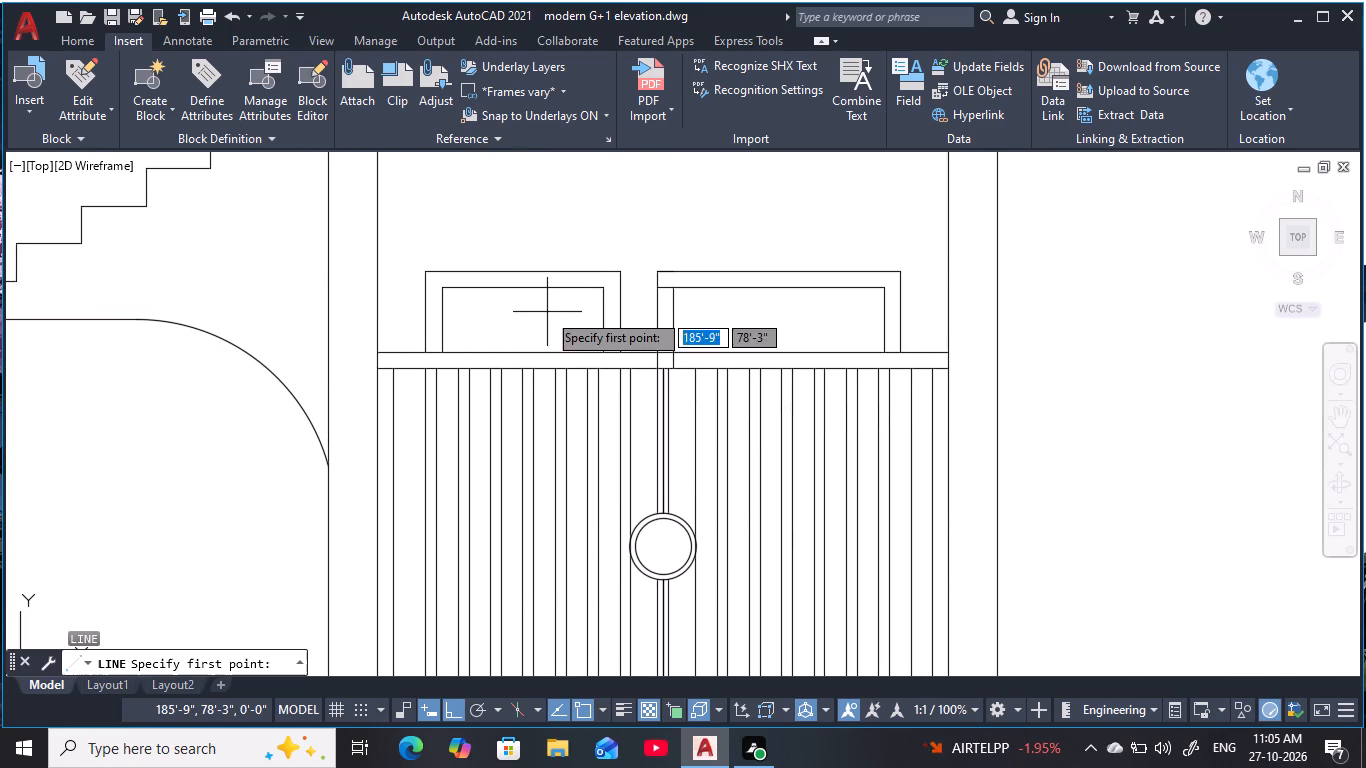
click(521, 276)
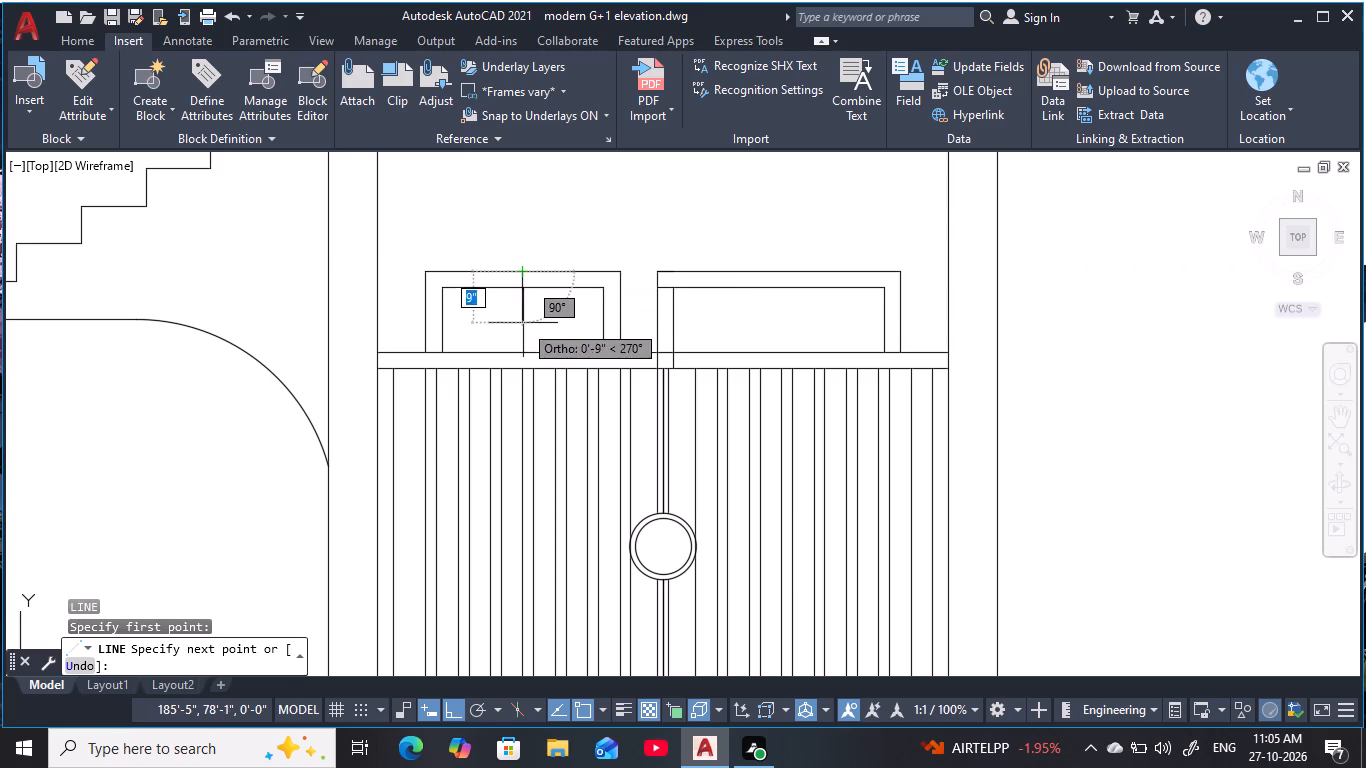
click(517, 356)
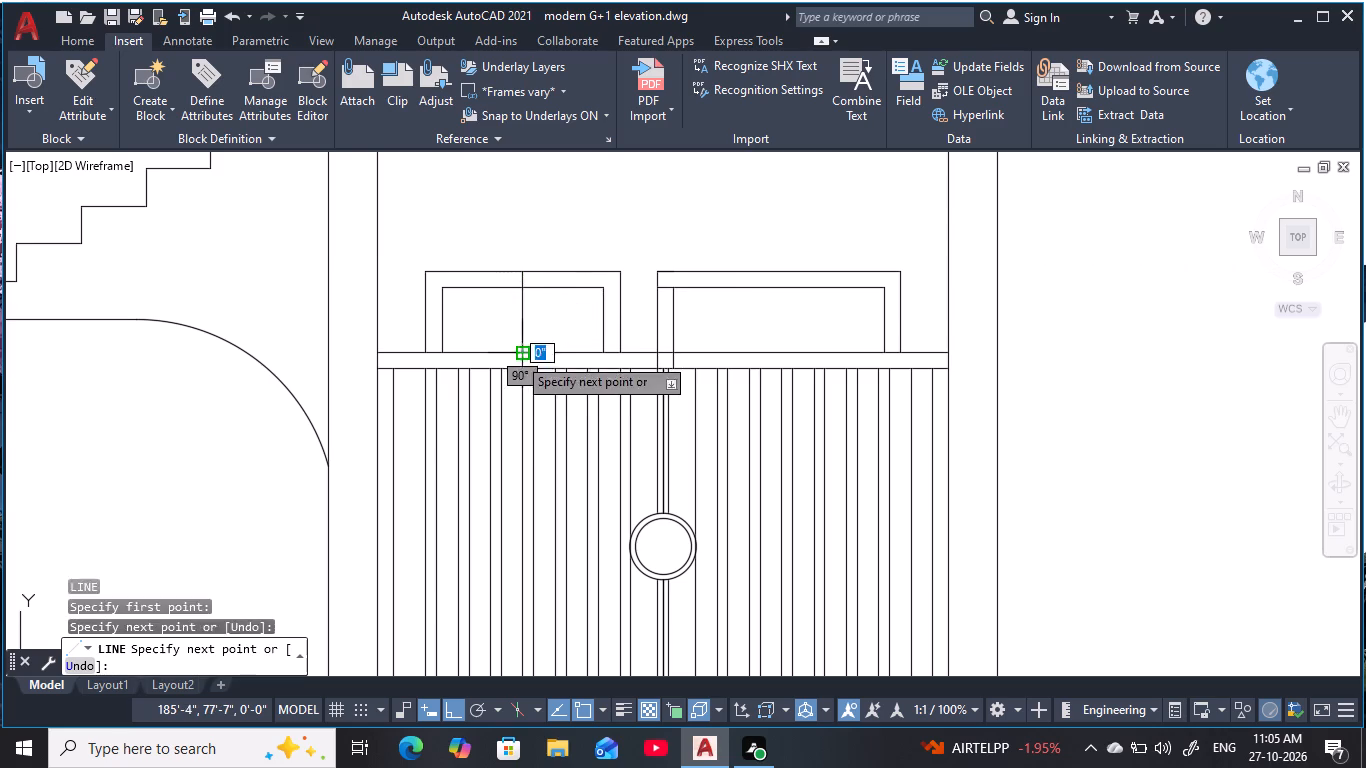
key(Escape)
key(Escape)
key(Escape)
key(Escape)
key(Escape)
middle_drag(572, 321, 623, 334)
key(Escape)
key(Escape)
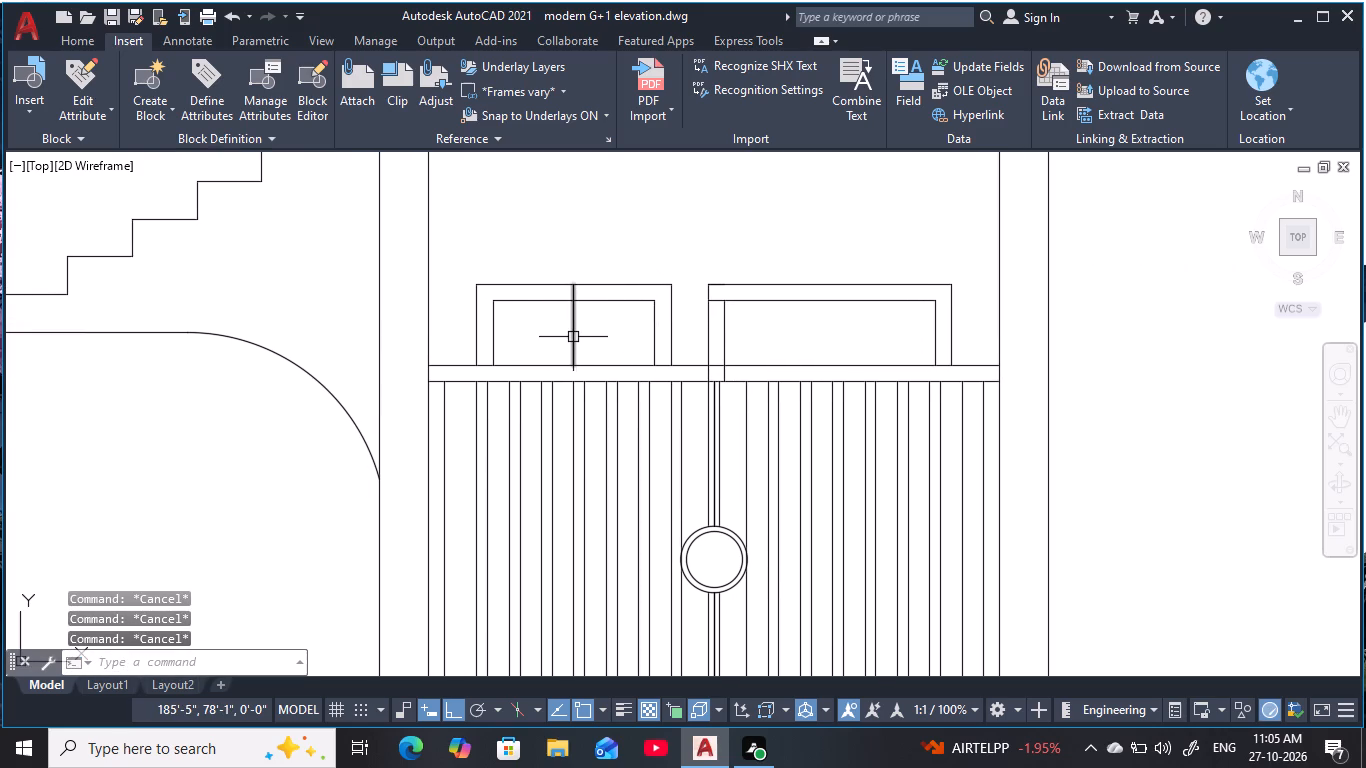
Trim the left-hand frame's centre line where it crosses between the outer and inner top lines.
key(y)
key(Escape)
key(Escape)
text(tr)
key(space)
scroll(569, 284, up, 1)
drag(590, 303, 578, 303)
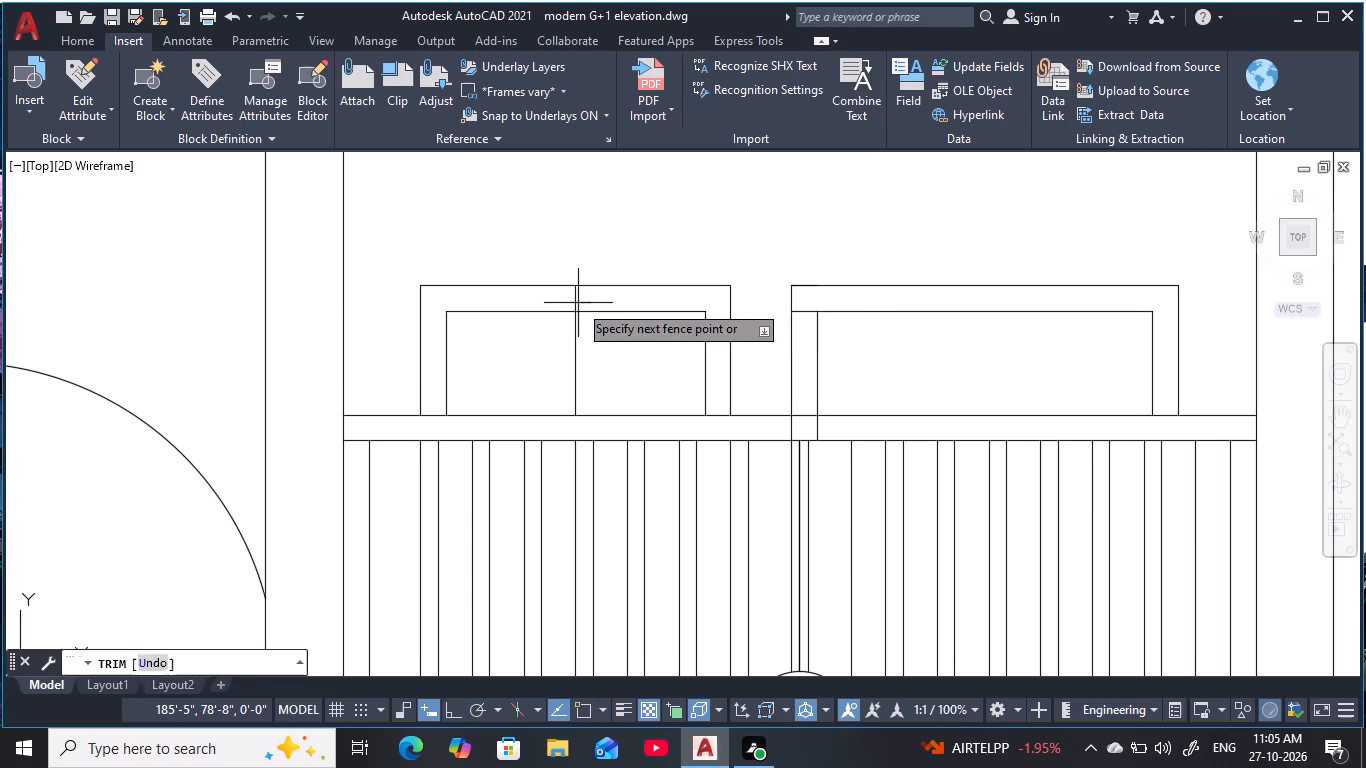
drag(565, 302, 554, 302)
scroll(761, 358, down, 2)
middle_drag(885, 370, 698, 366)
key(Escape)
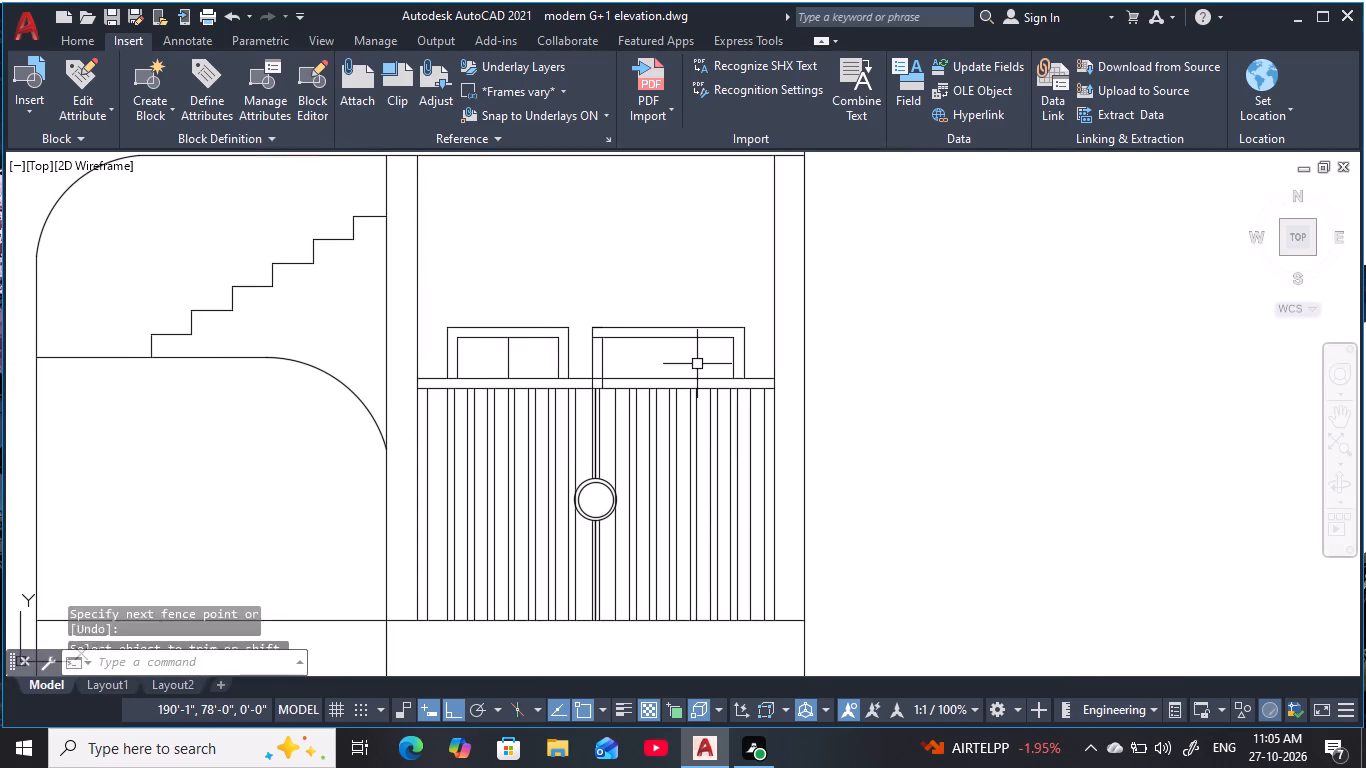
Draw a vertical centre line in the right-hand frame from the midpoint of its outer top line down to the gate's top rail.
key(Escape)
text(l)
key(space)
scroll(687, 345, up, 1)
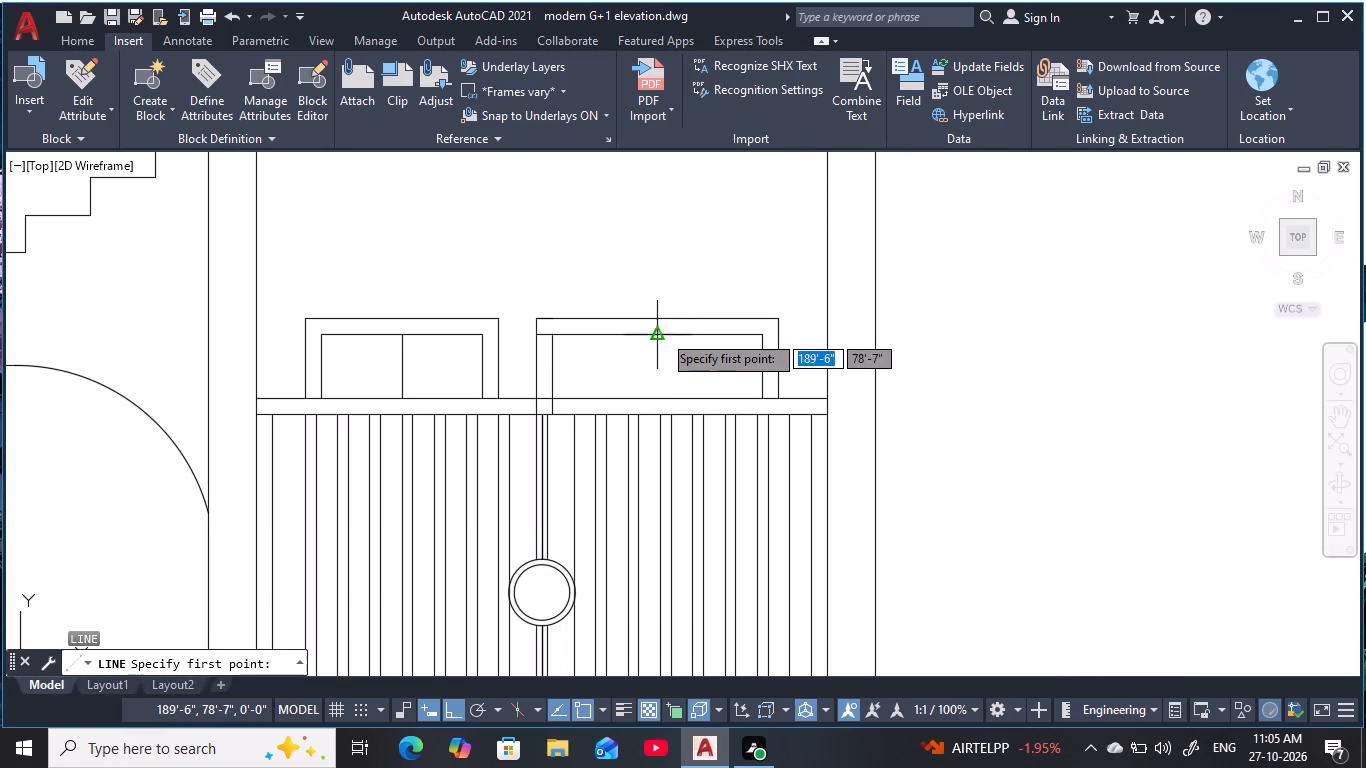
click(653, 321)
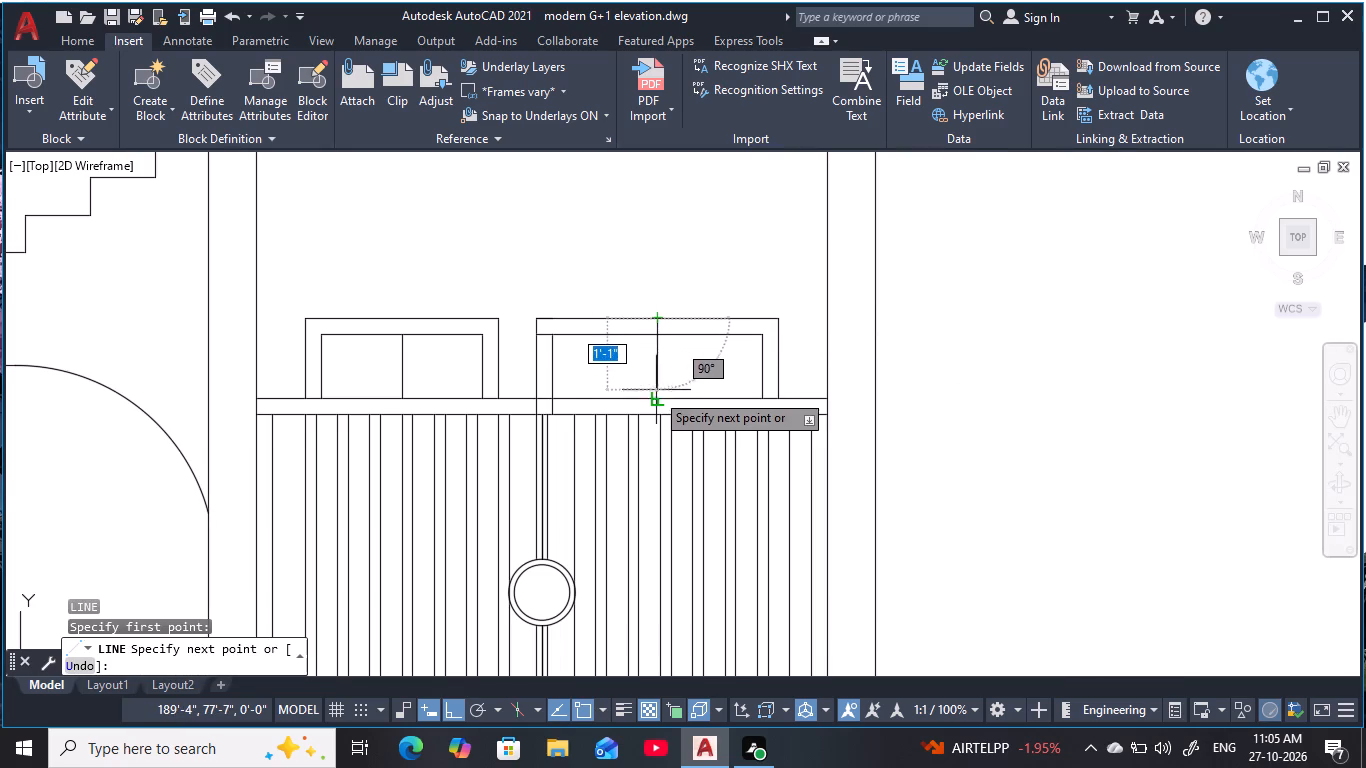
click(655, 397)
key(Escape)
key(Escape)
key(Escape)
key(Escape)
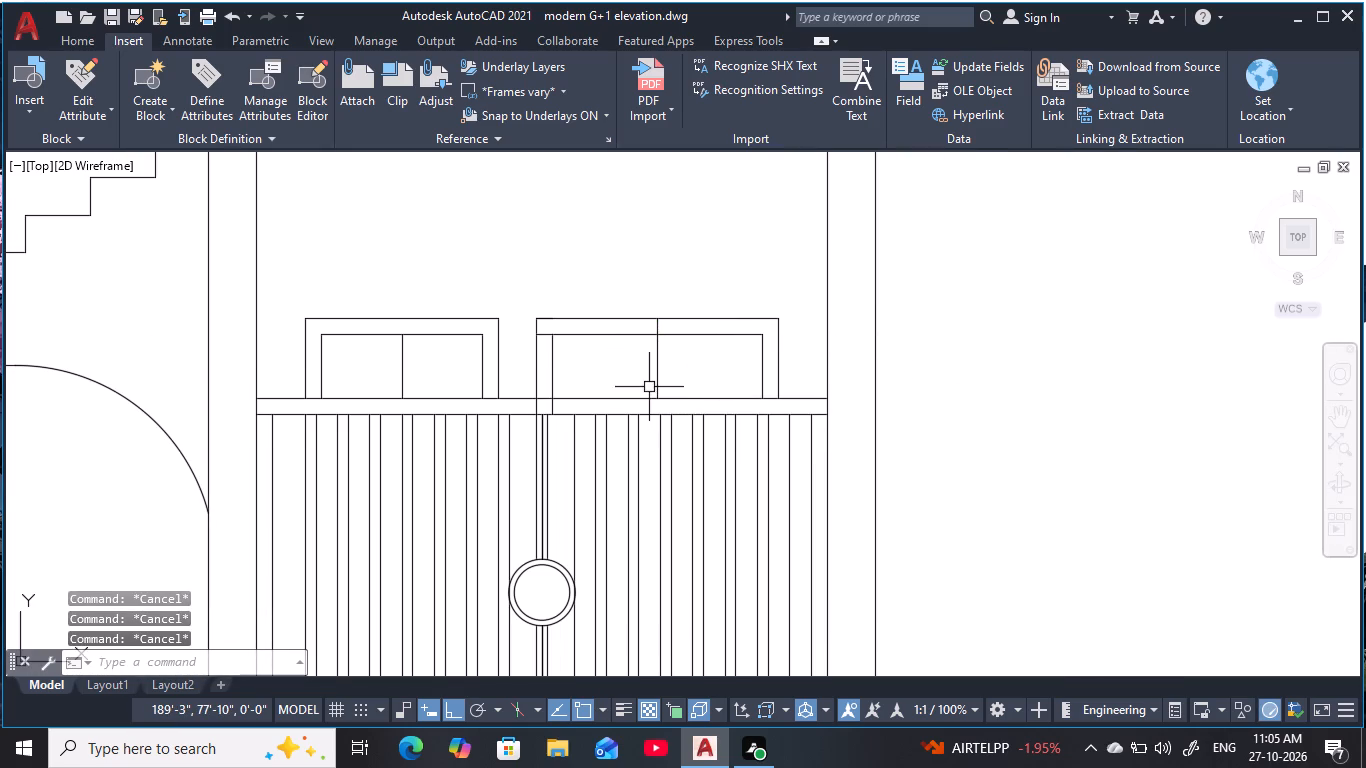
Trim the right-hand frame's centre line above its inner top line and the overlapping line end at its upper-left corner.
text(tr)
key(space)
scroll(671, 349, up, 2)
drag(644, 297, 609, 295)
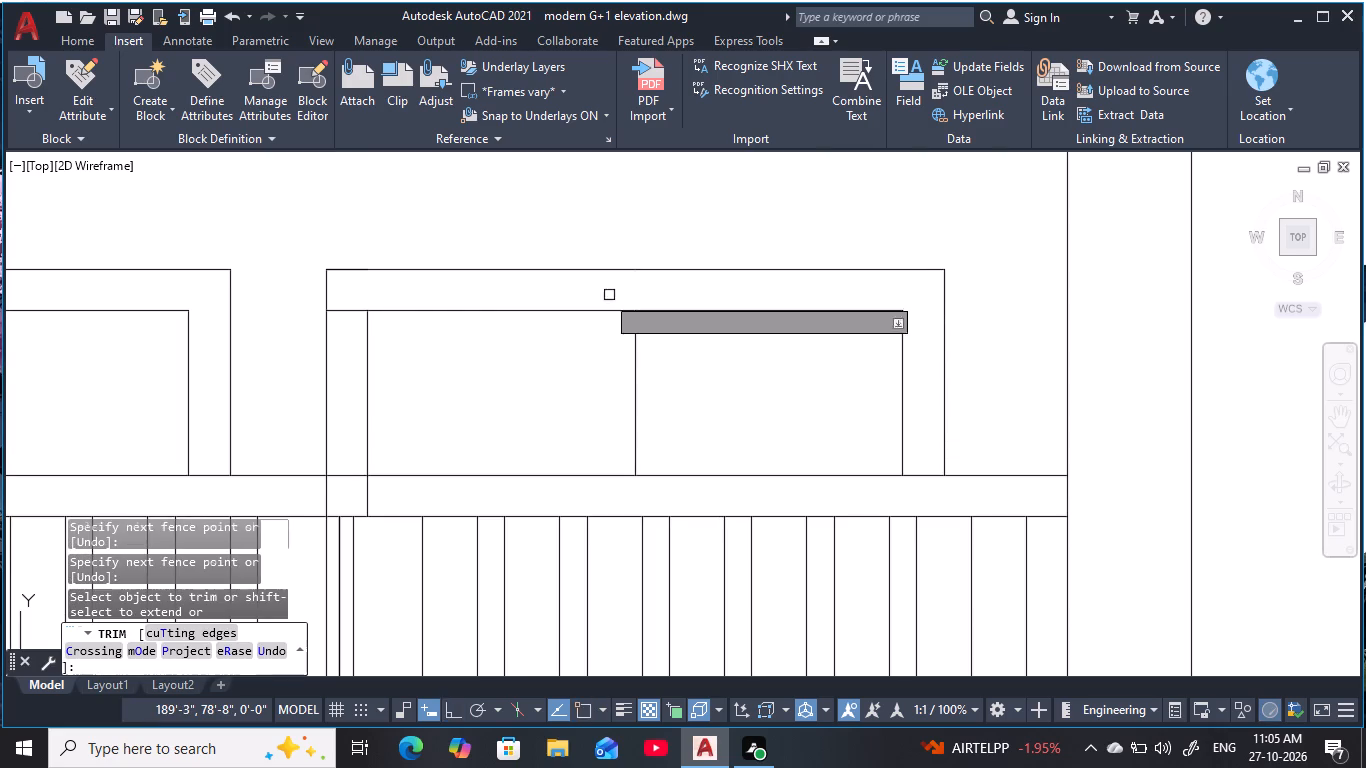
drag(368, 298, 359, 319)
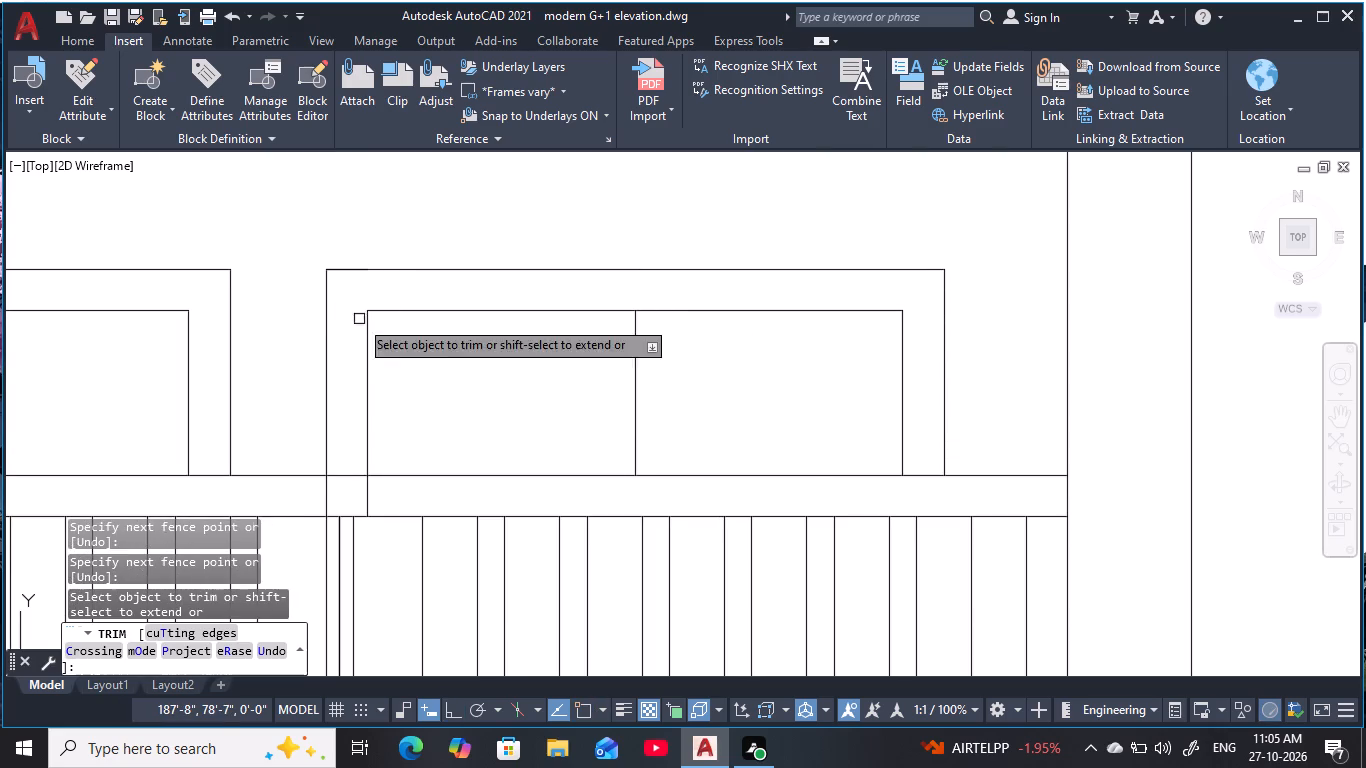
Trim the right-hand frame's two left verticals where they cross the gate's top rail.
scroll(549, 372, down, 2)
middle_drag(555, 377, 729, 332)
scroll(735, 331, down, 2)
scroll(718, 358, up, 2)
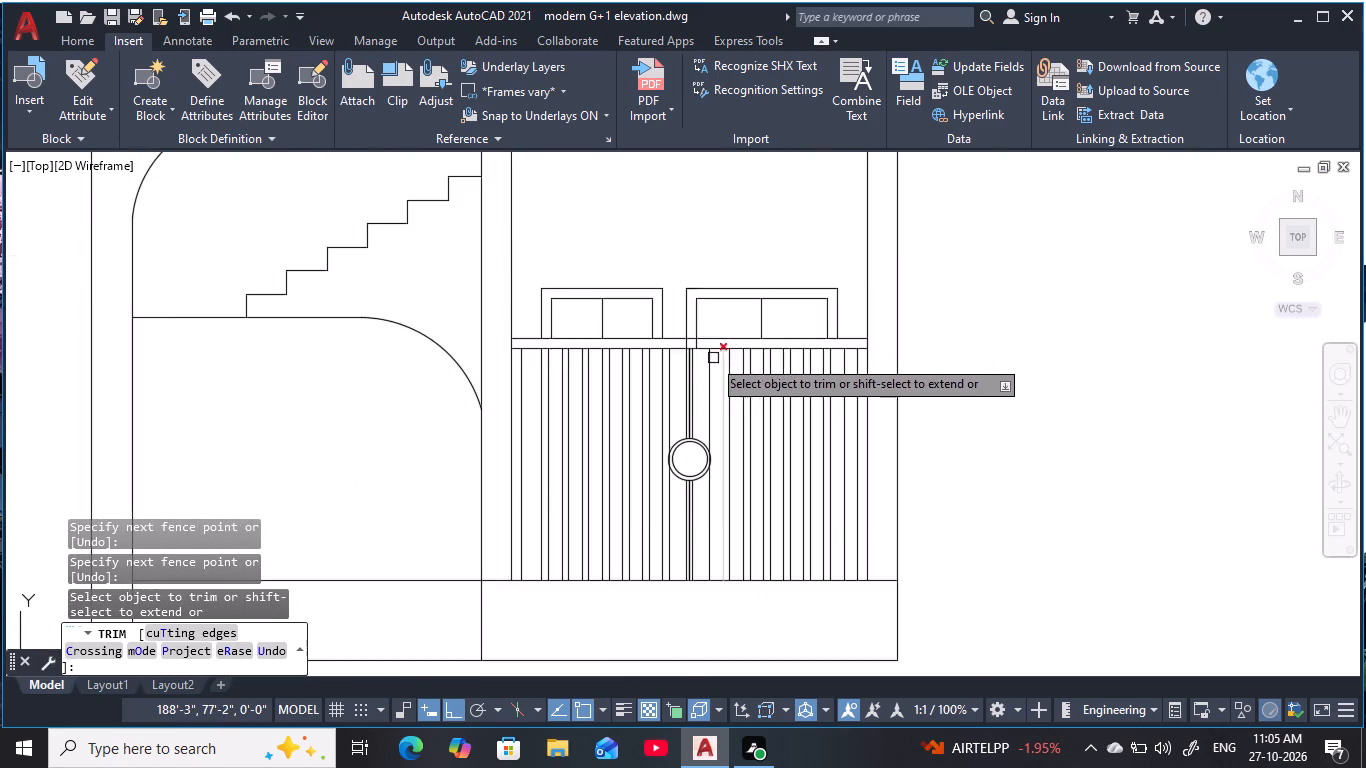
scroll(711, 358, up, 2)
middle_drag(668, 316, 700, 377)
drag(717, 358, 626, 353)
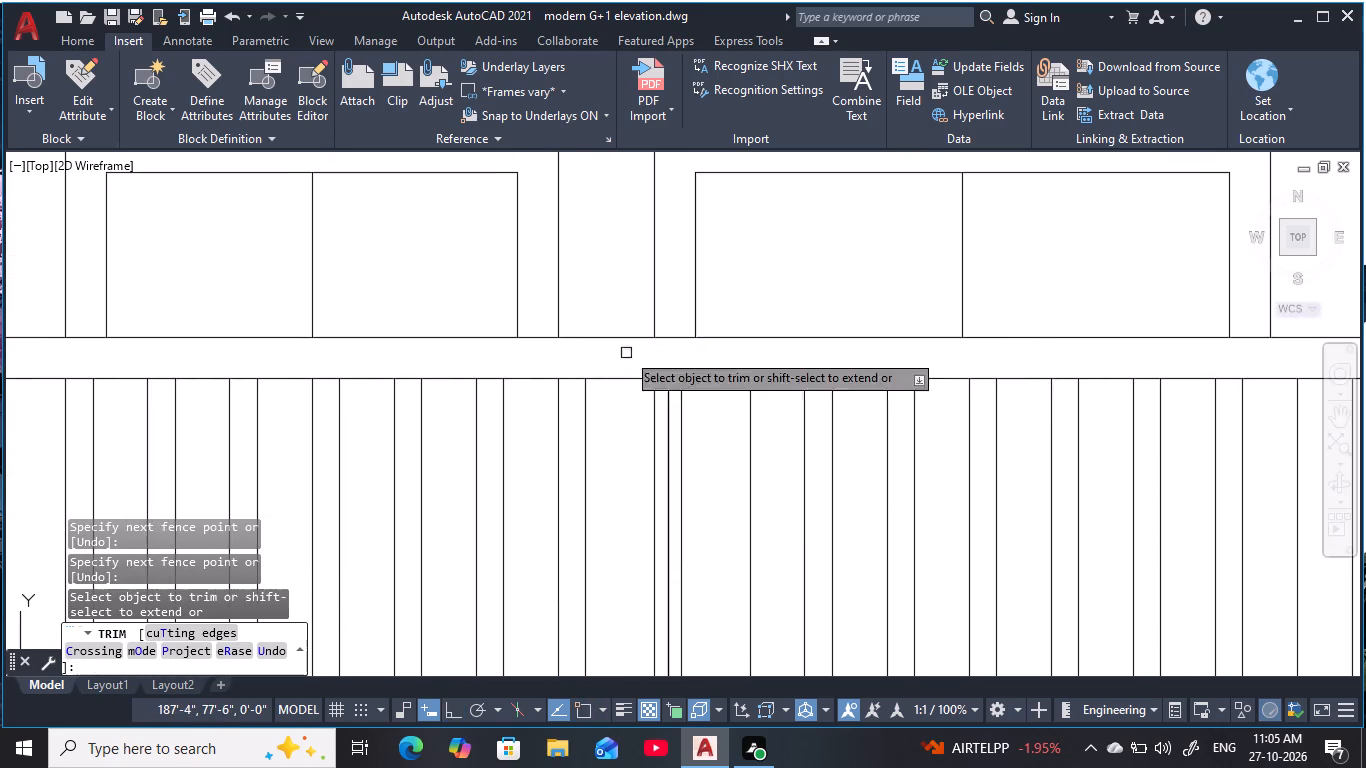
scroll(757, 315, down, 3)
middle_drag(779, 290, 766, 317)
key(Escape)
key(Escape)
key(Escape)
Examine the whole elevation from the ground-floor gate up to the first-floor arched openings.
scroll(752, 291, down, 1)
middle_drag(761, 279, 769, 297)
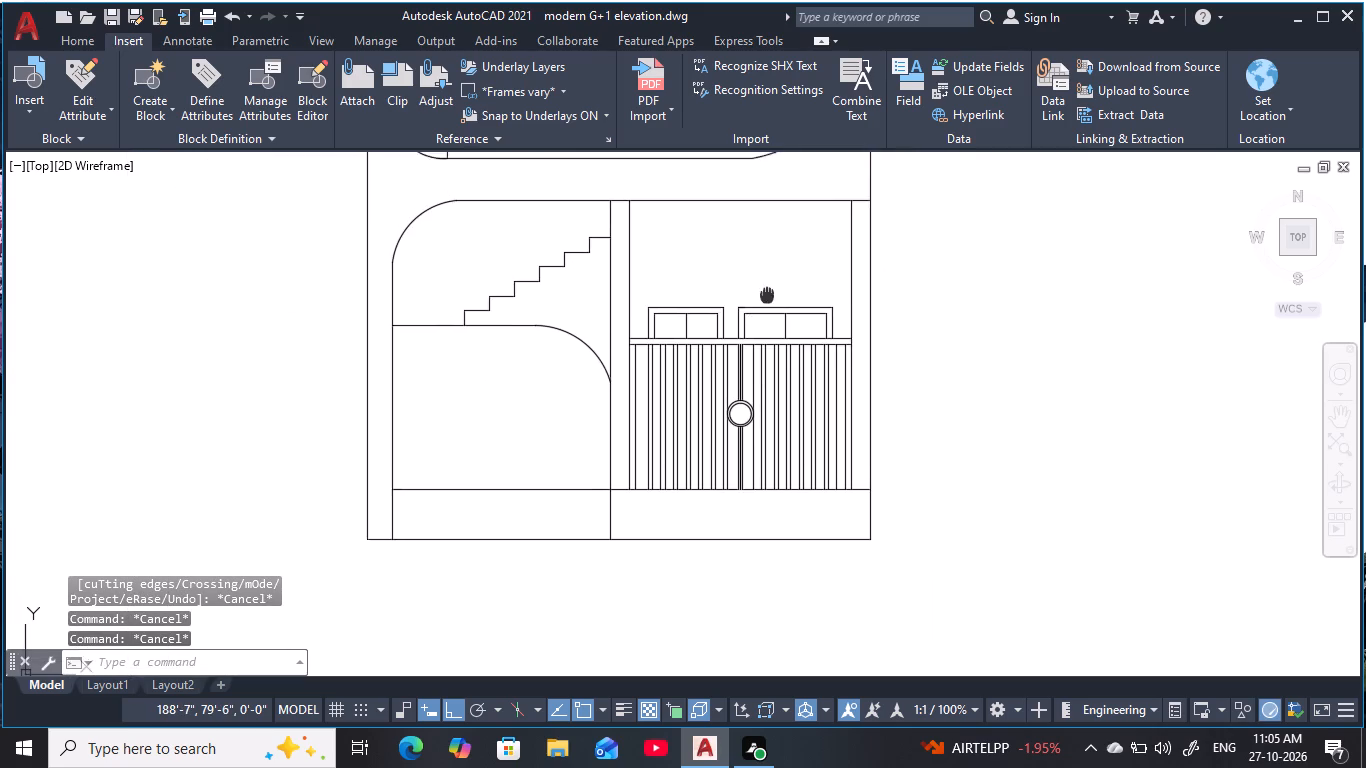
middle_drag(769, 297, 877, 318)
scroll(906, 315, down, 1)
middle_drag(906, 315, 912, 301)
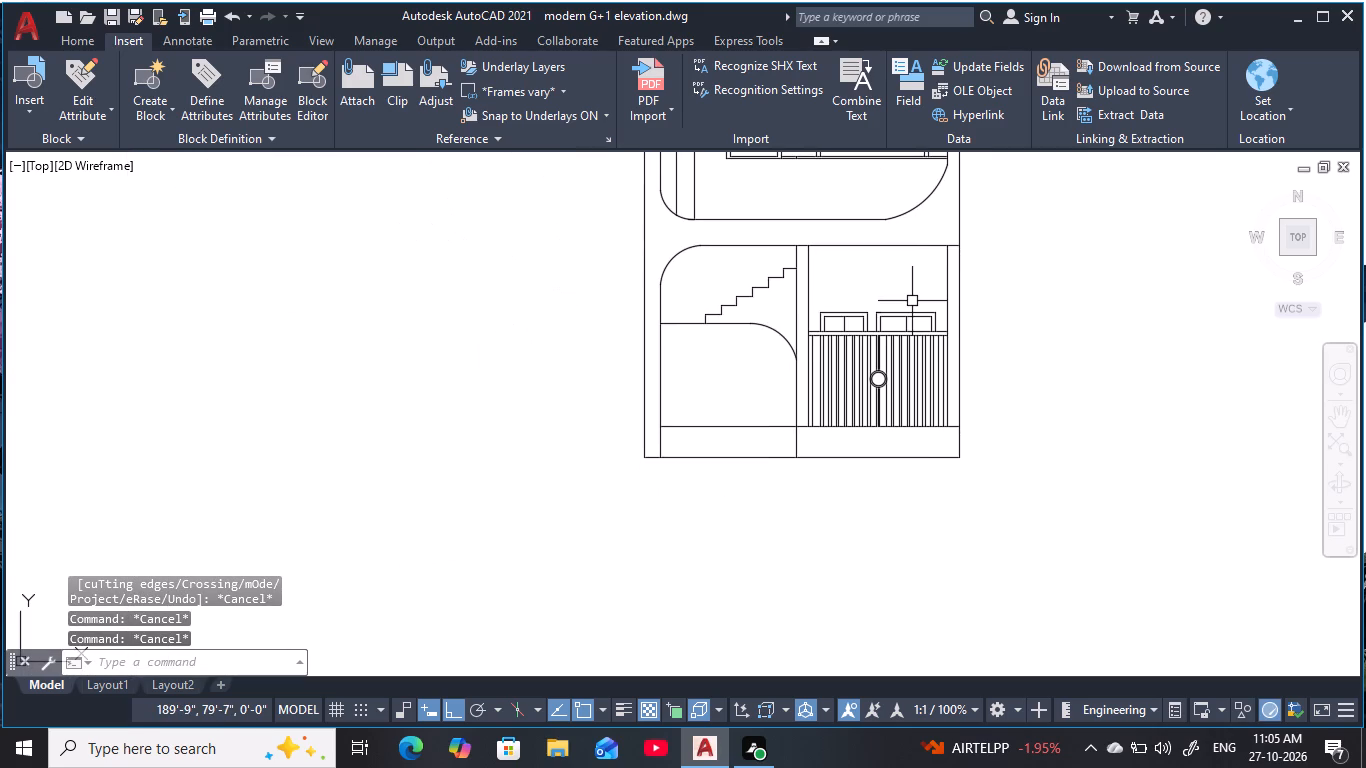
key(Escape)
key(Escape)
key(Escape)
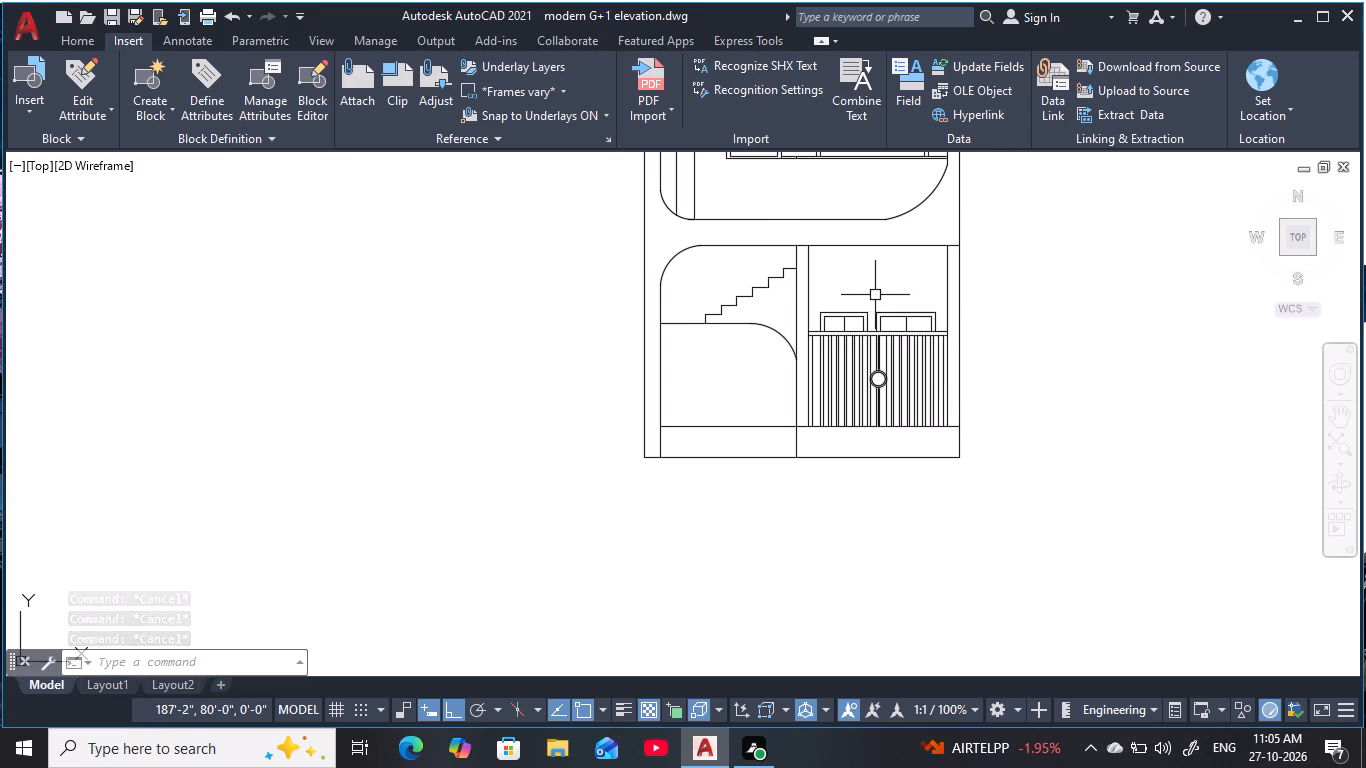
scroll(879, 295, up, 1)
middle_drag(932, 291, 888, 289)
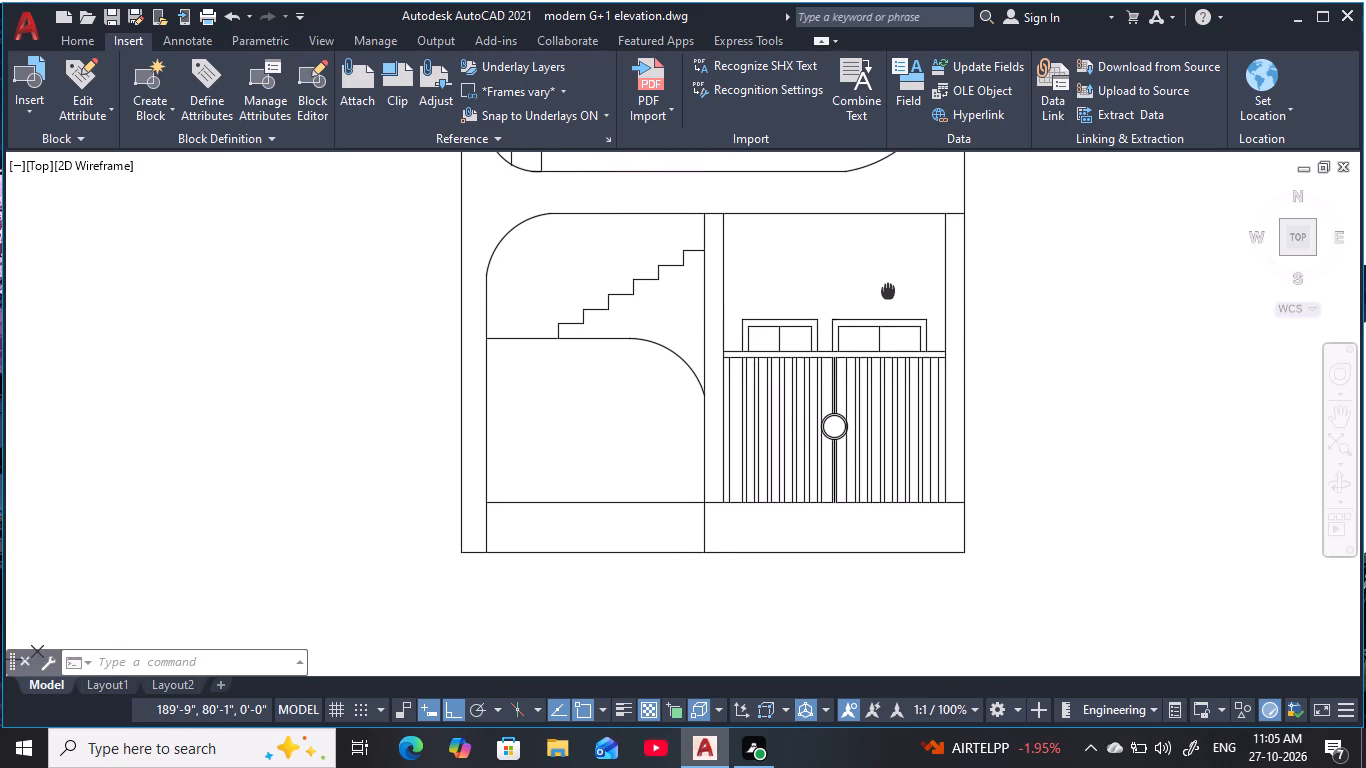
middle_drag(888, 289, 887, 288)
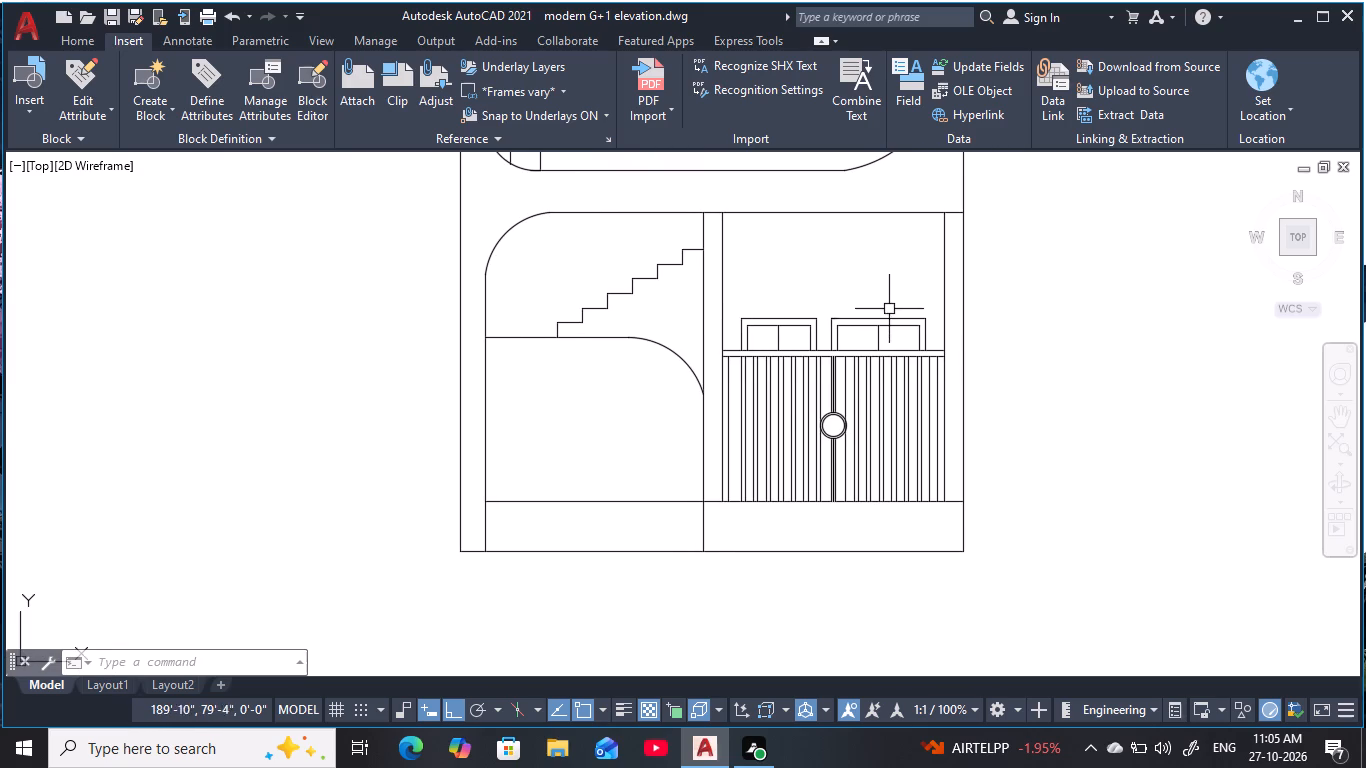
scroll(885, 304, down, 1)
middle_drag(883, 297, 886, 437)
scroll(887, 433, down, 1)
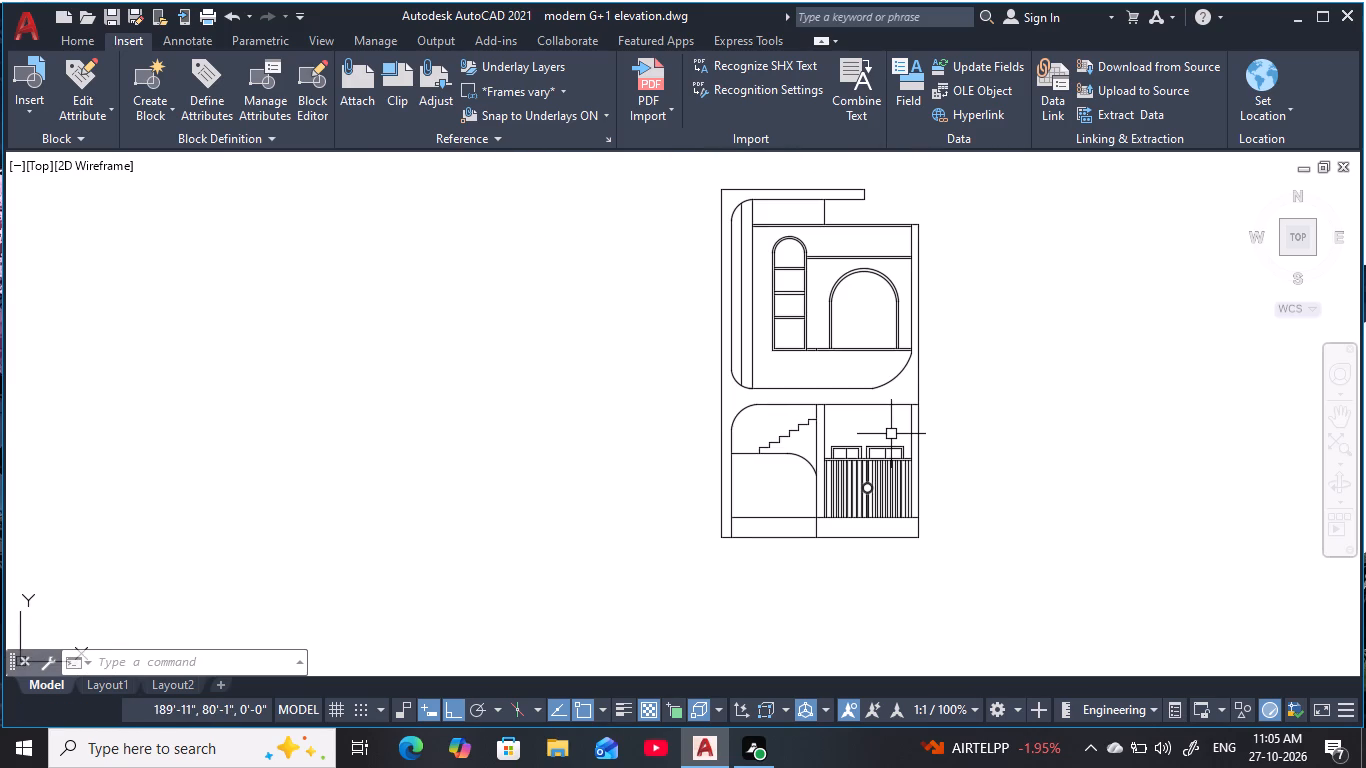
scroll(885, 400, up, 1)
middle_drag(886, 401, 867, 437)
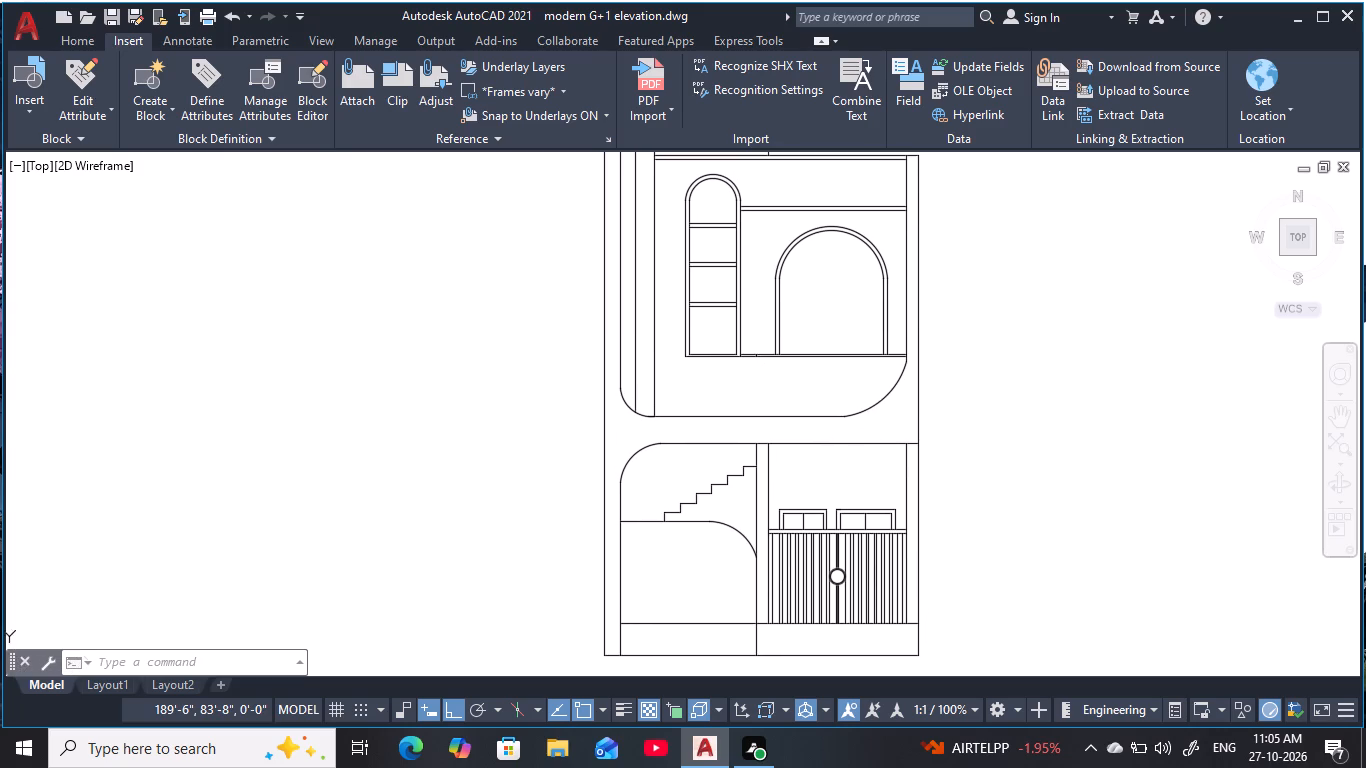
middle_drag(828, 322, 855, 386)
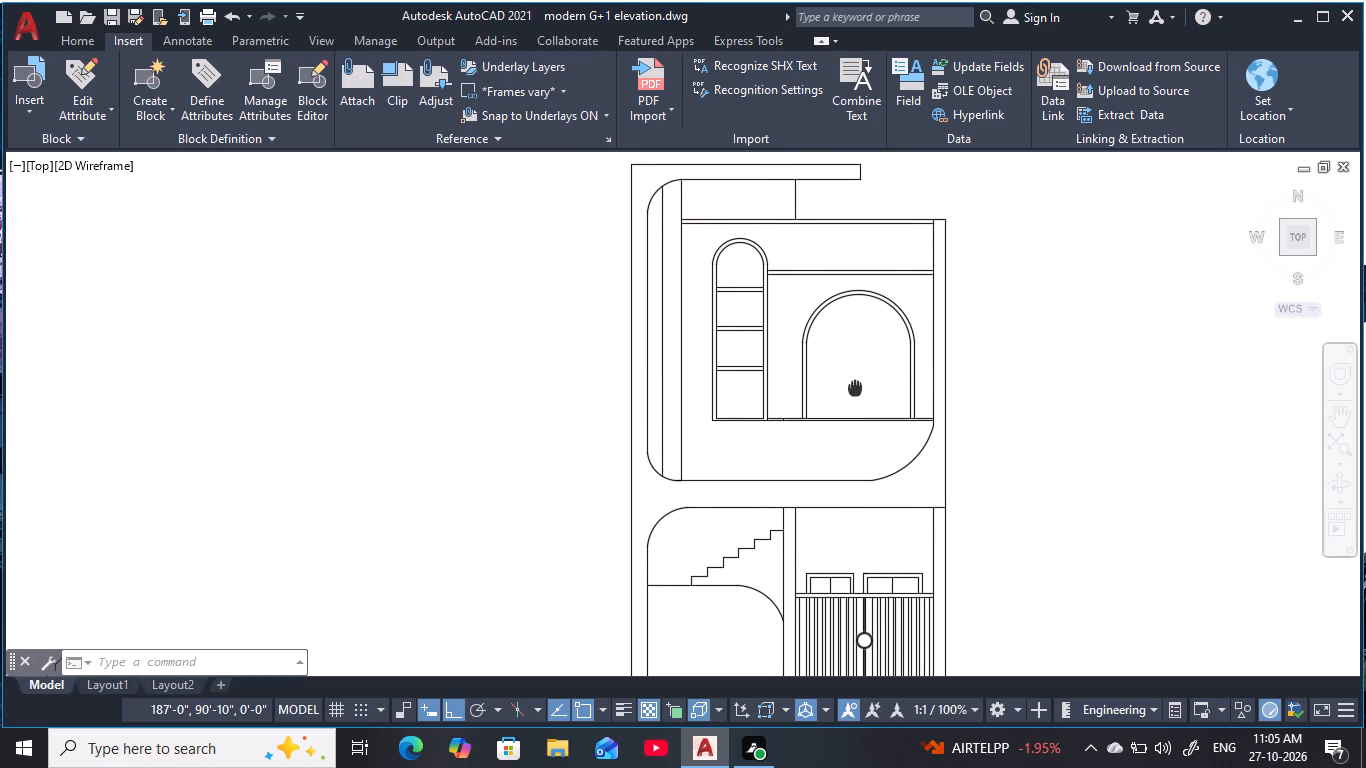
middle_drag(855, 386, 861, 404)
scroll(891, 376, up, 1)
middle_drag(874, 367, 793, 358)
key(Escape)
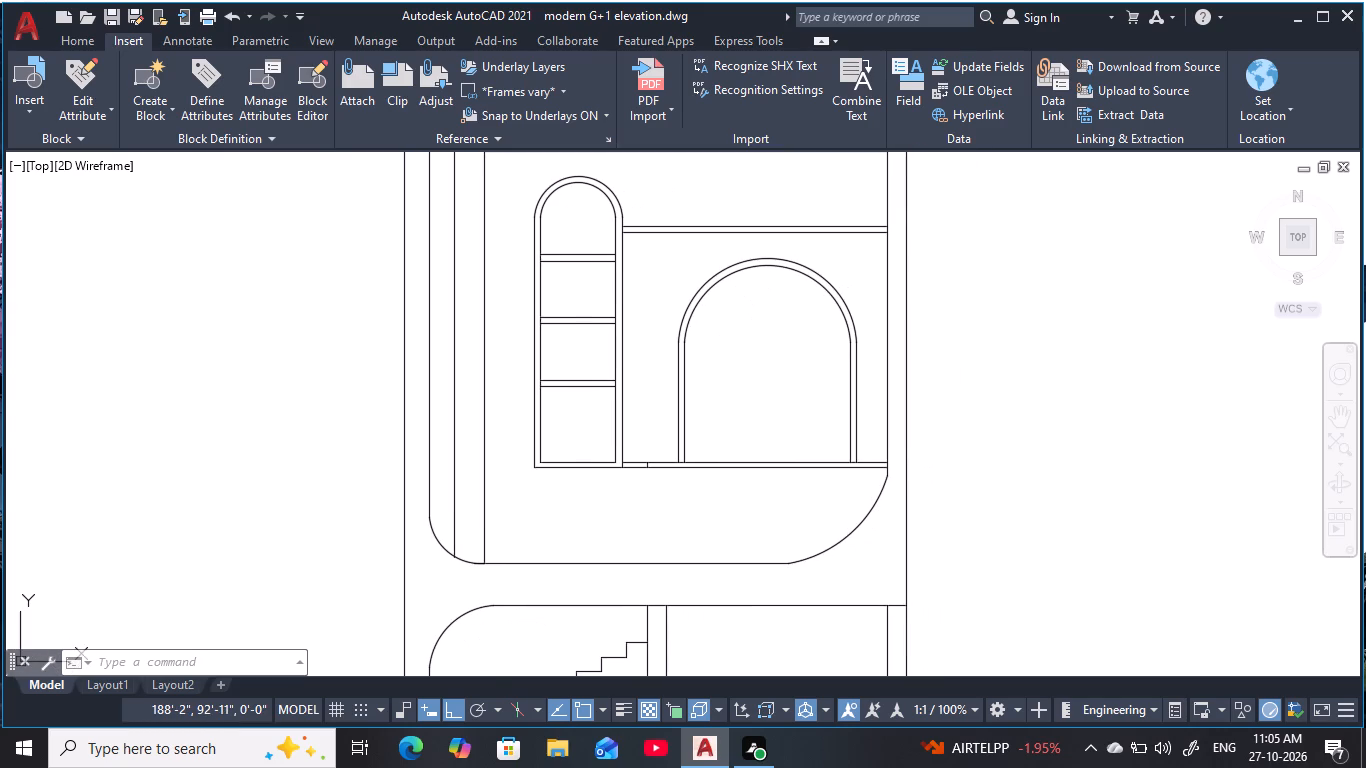
key(Escape)
key(Escape)
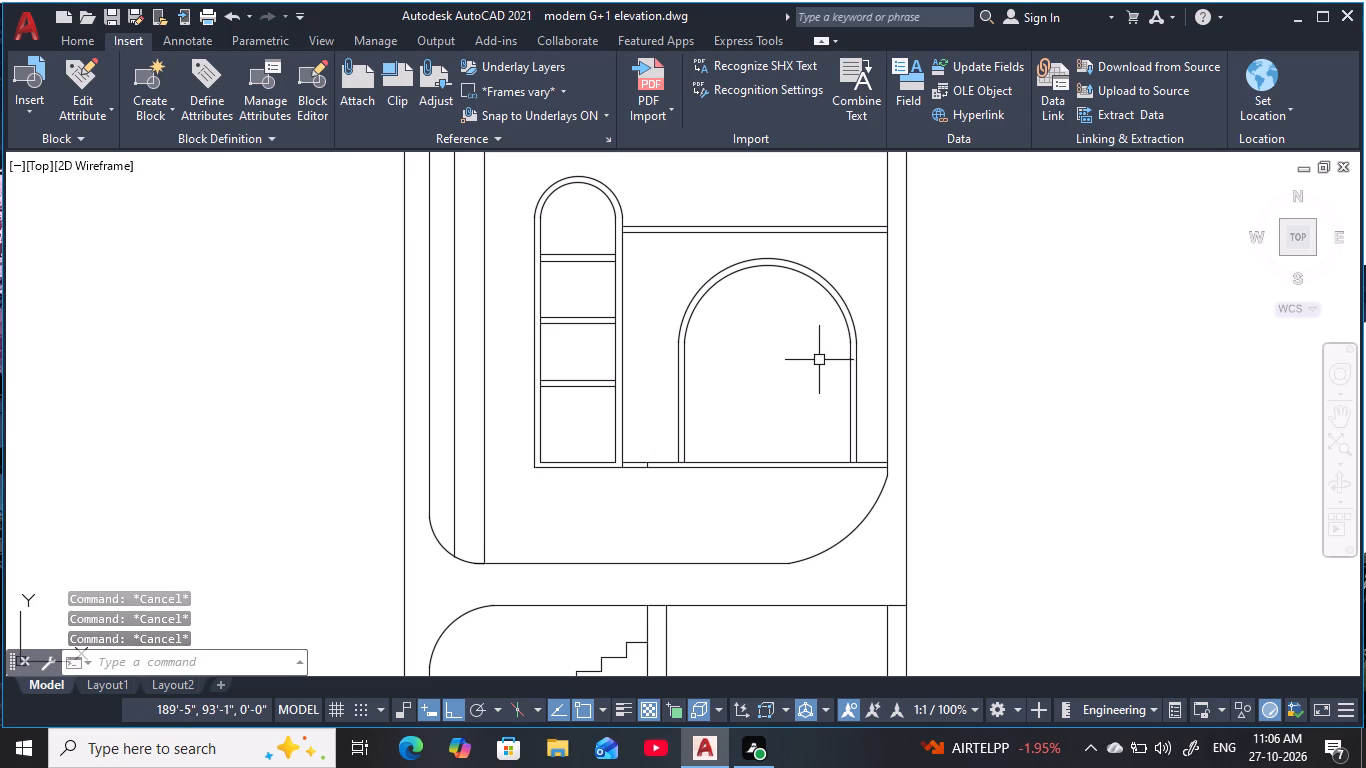
Offset the inner vertical line of the first floor's right-hand wall 9" inward toward the large arch.
key(Escape)
text(o)
key(space)
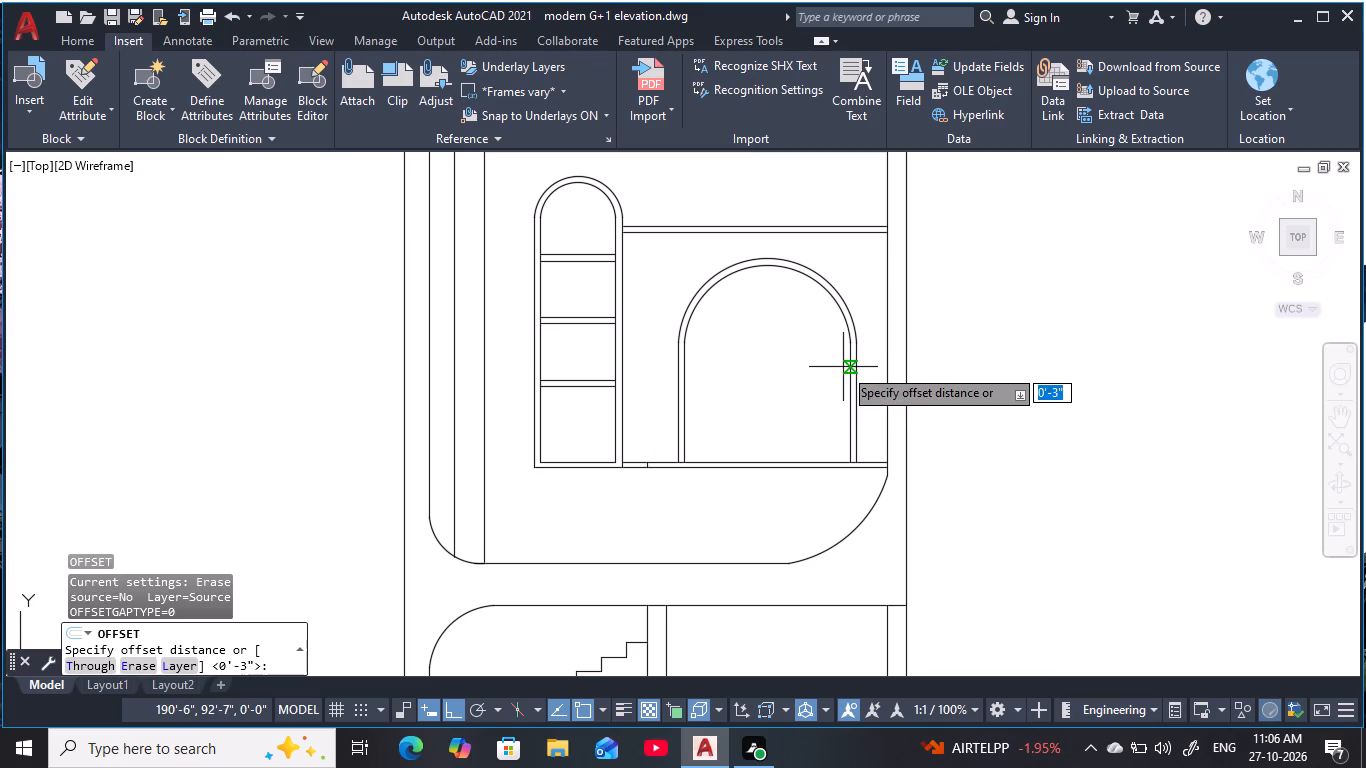
text(9)
key(space)
click(887, 380)
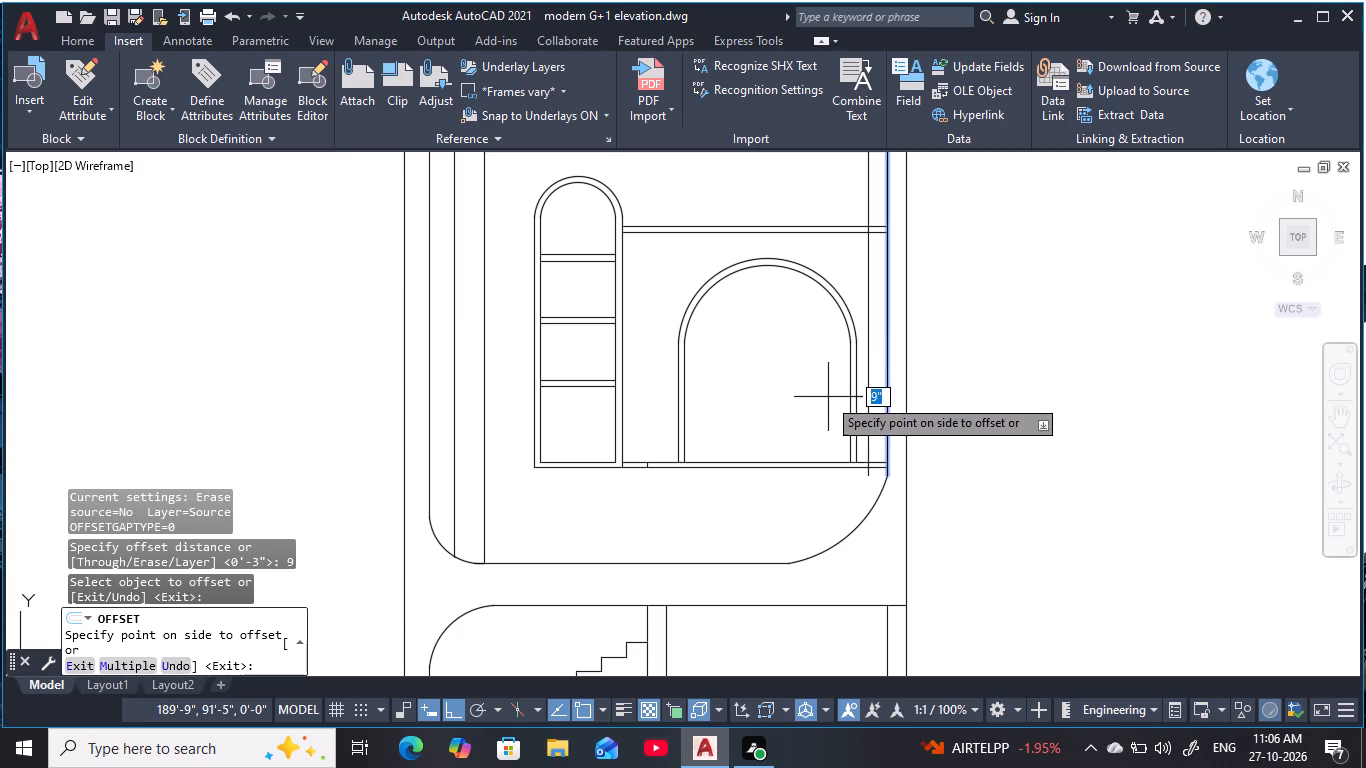
click(779, 404)
key(Escape)
key(Escape)
key(Escape)
key(Escape)
key(Escape)
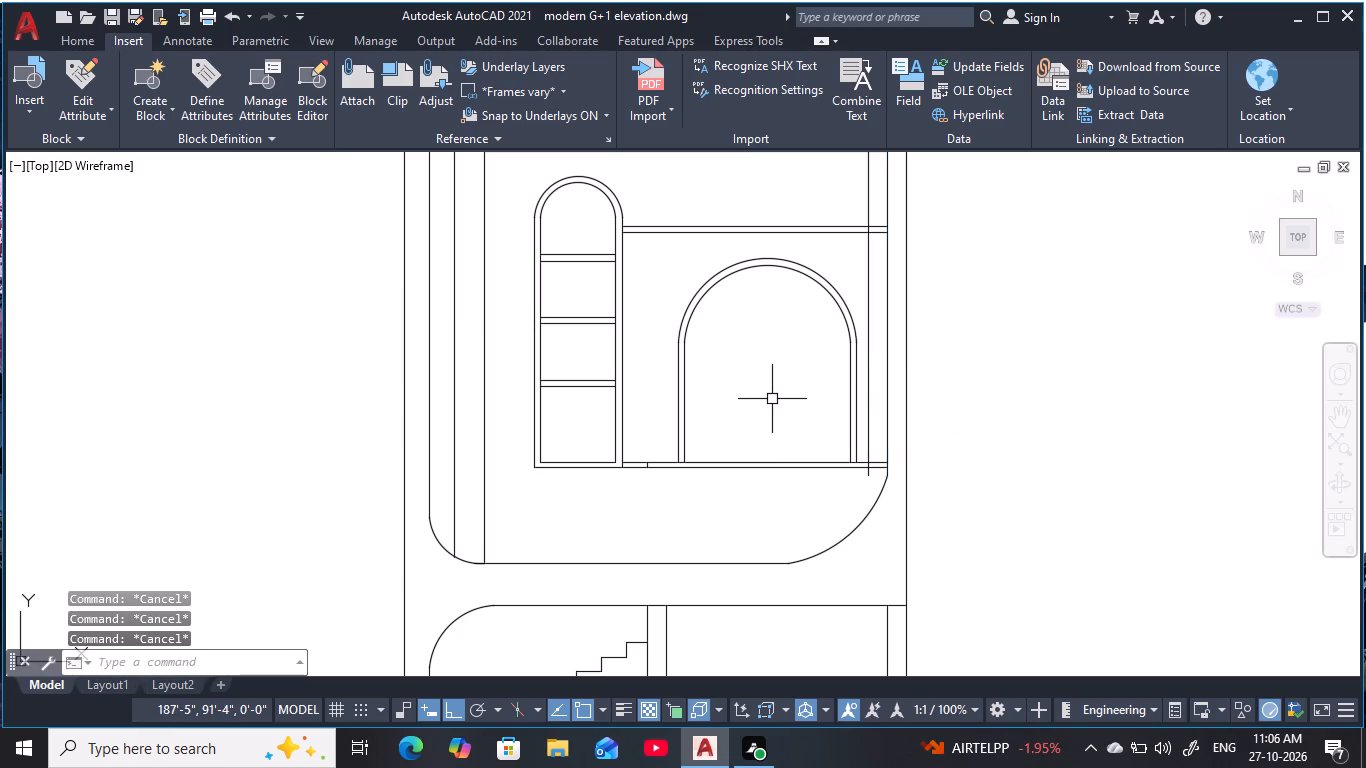
key(Escape)
key(Escape)
key(Escape)
key(Escape)
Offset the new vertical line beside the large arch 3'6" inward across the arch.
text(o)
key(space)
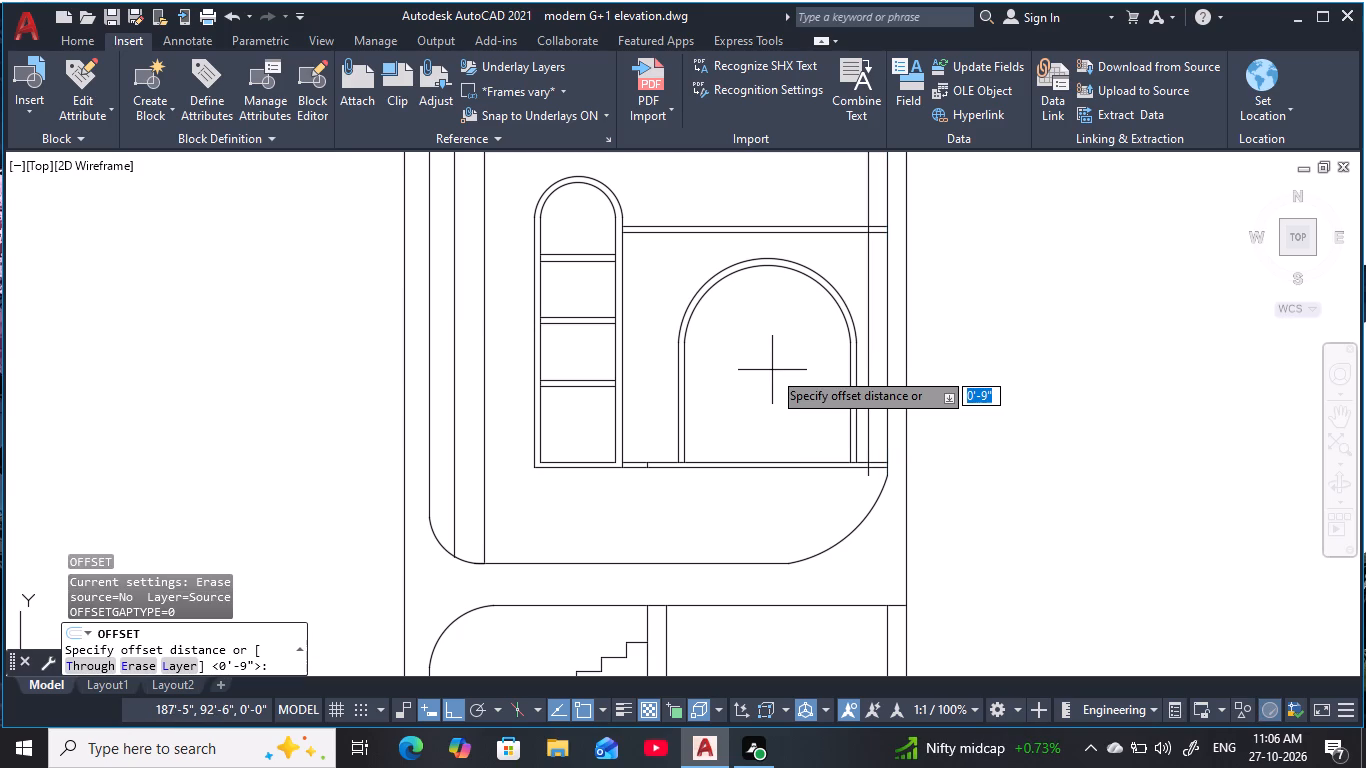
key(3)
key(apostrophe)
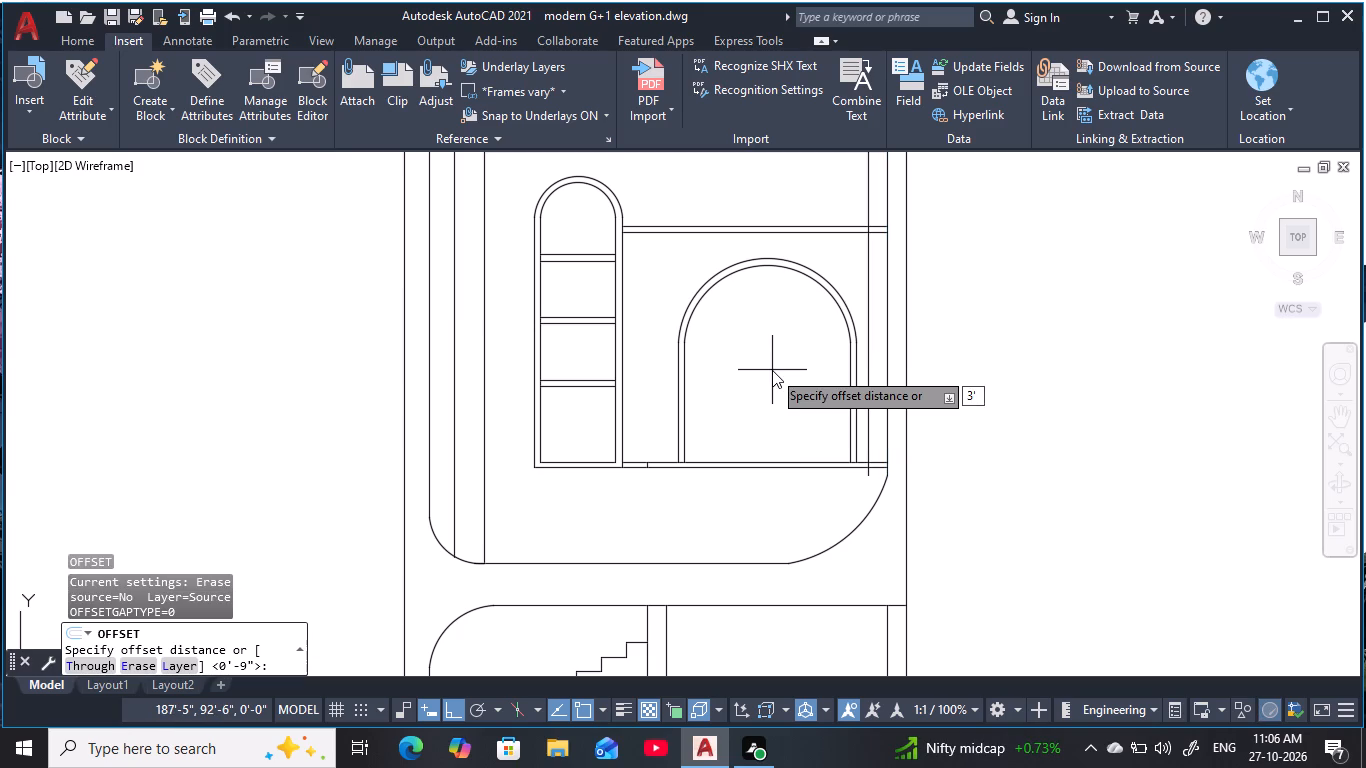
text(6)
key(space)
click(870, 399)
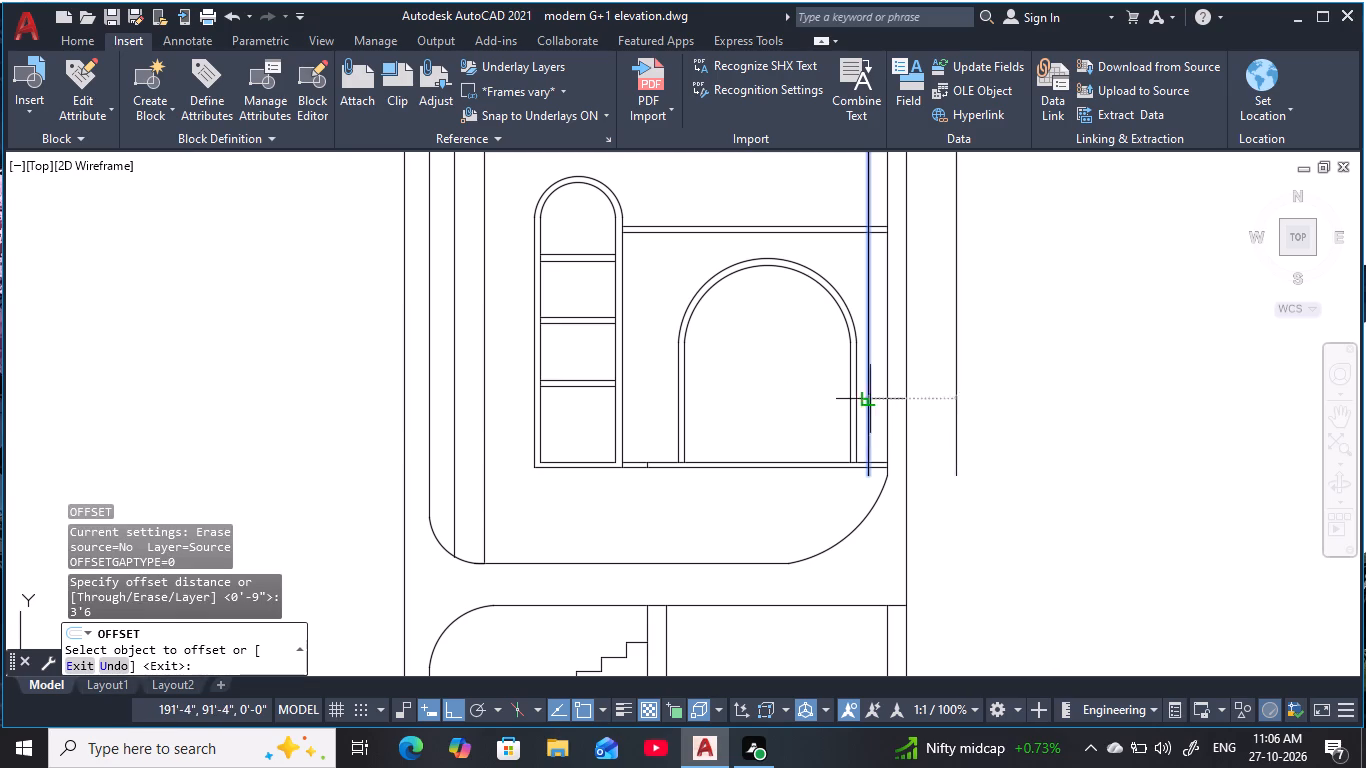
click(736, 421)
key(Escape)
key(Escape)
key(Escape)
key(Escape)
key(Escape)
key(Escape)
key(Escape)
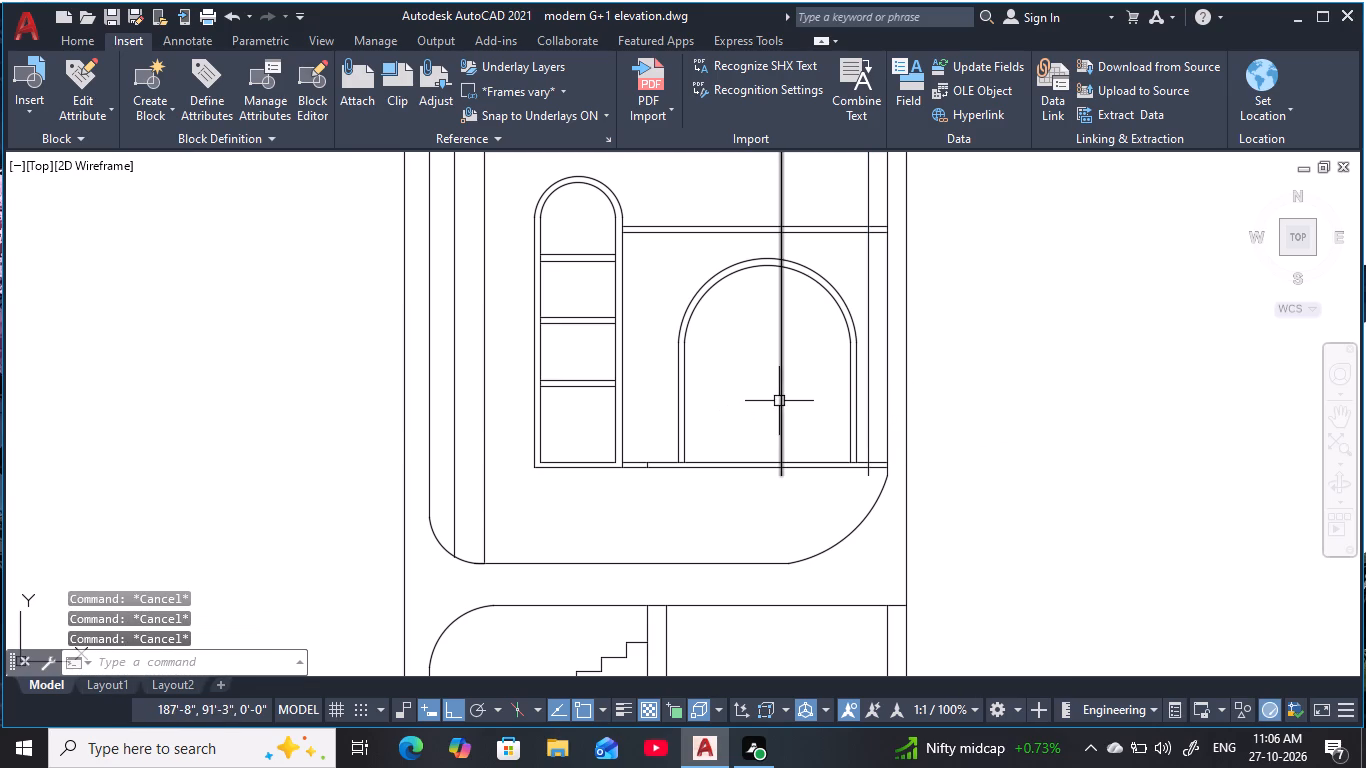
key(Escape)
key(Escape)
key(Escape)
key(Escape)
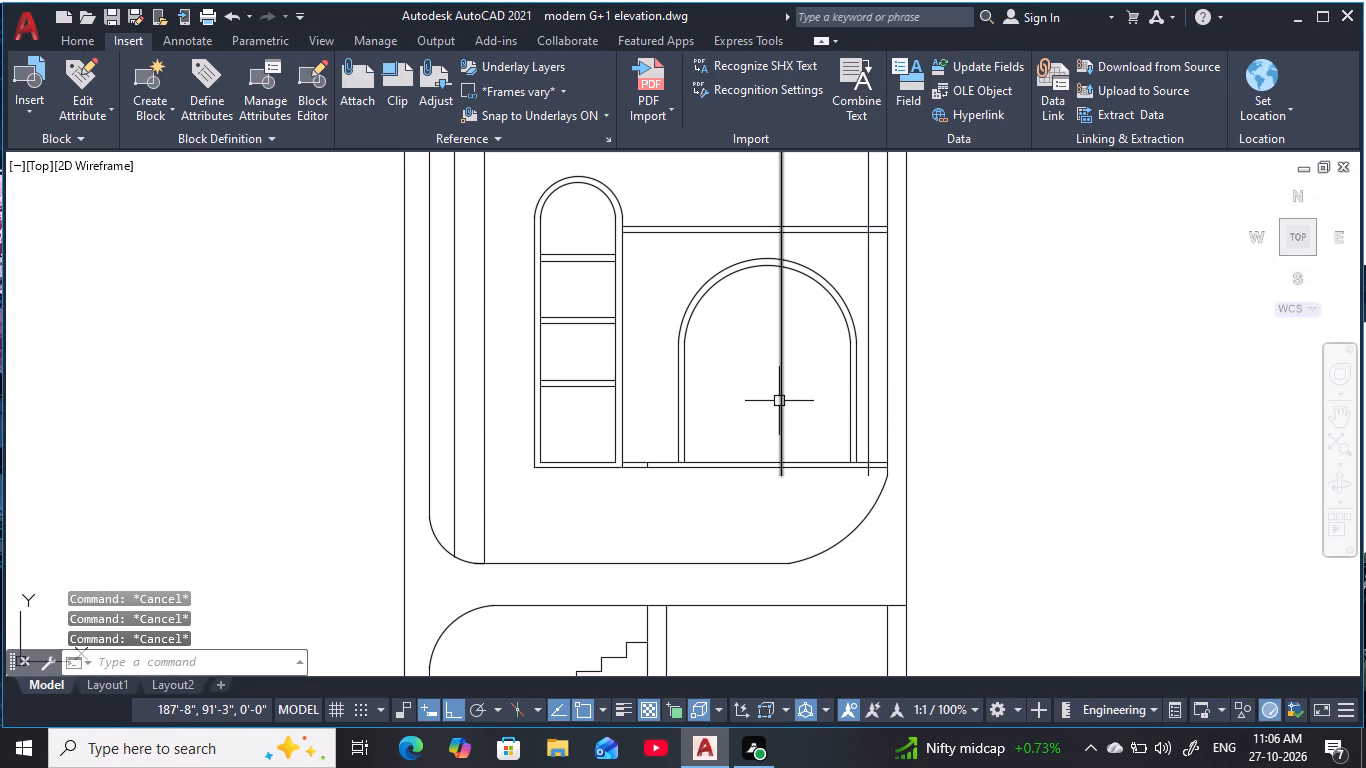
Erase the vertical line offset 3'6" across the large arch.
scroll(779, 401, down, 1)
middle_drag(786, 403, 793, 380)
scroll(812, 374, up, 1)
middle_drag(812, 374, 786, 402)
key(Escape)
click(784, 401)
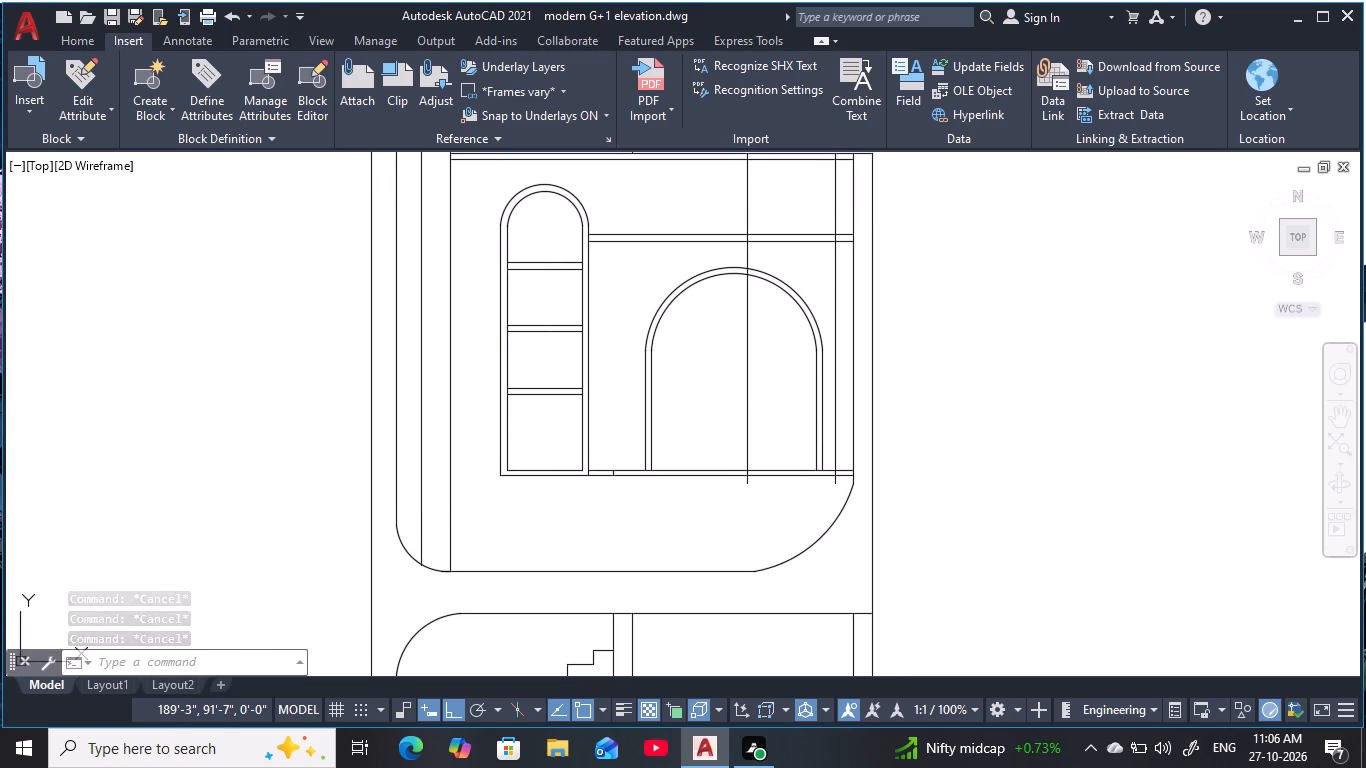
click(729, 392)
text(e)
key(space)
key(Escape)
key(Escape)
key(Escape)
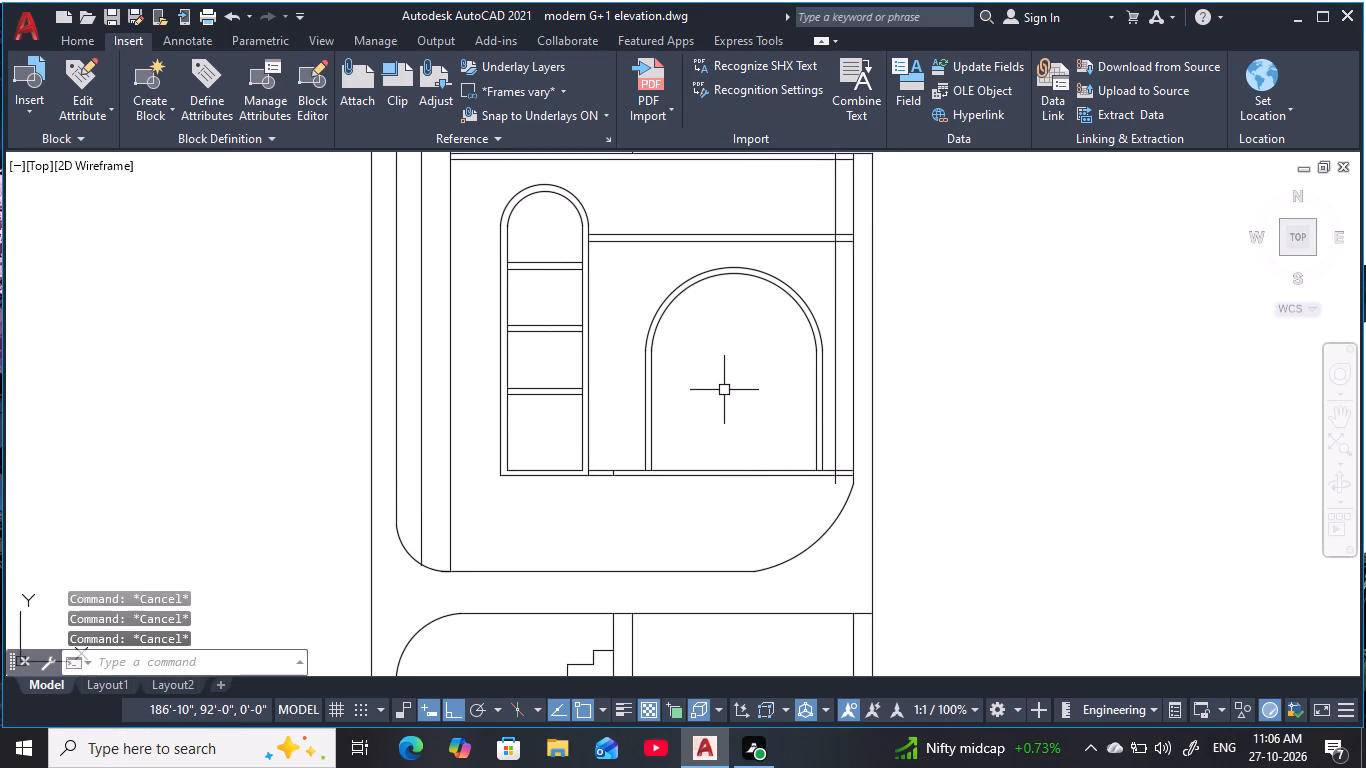
Offset the vertical line beside the large first-floor arch 4' inward across the arch.
text(o 4)
key(apostrophe)
key(space)
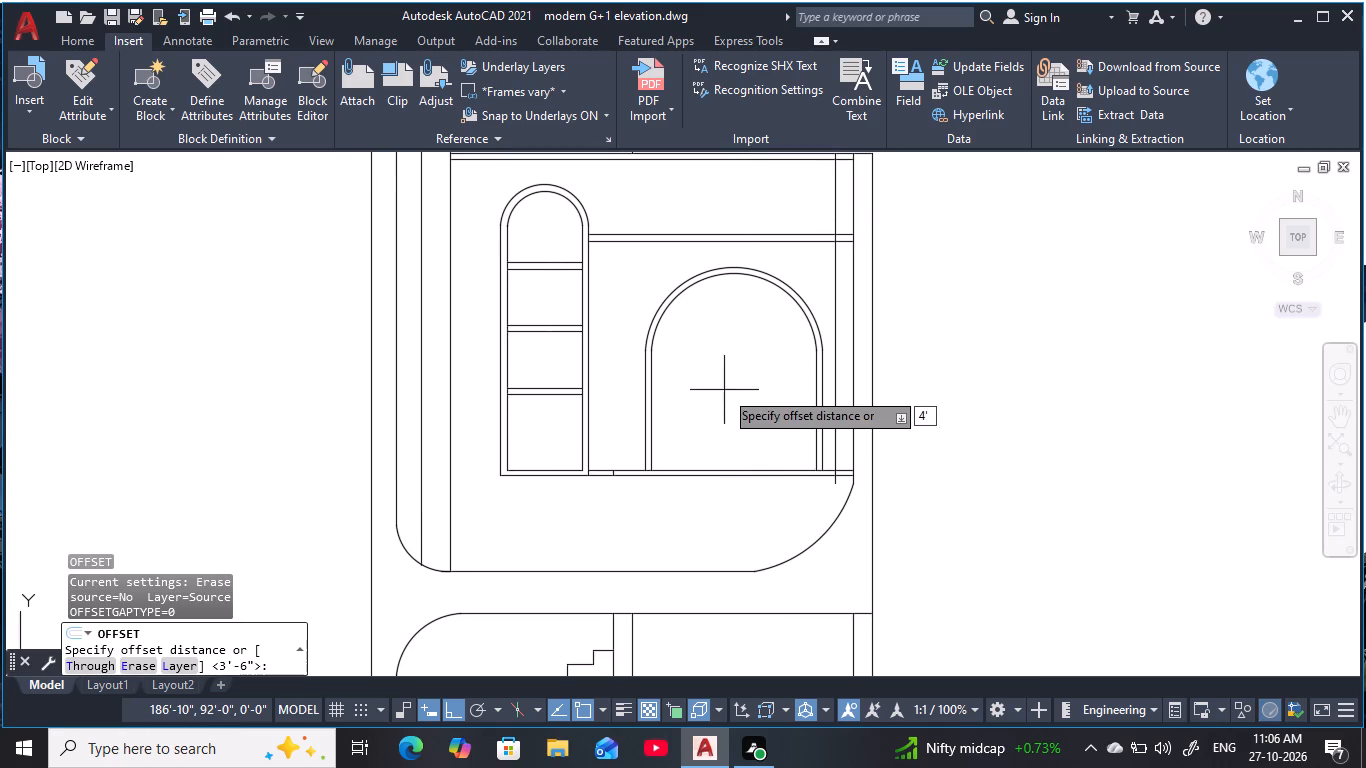
click(833, 394)
click(685, 427)
key(Escape)
key(Escape)
middle_drag(695, 420, 700, 440)
key(Escape)
key(Escape)
key(Escape)
key(Escape)
key(Escape)
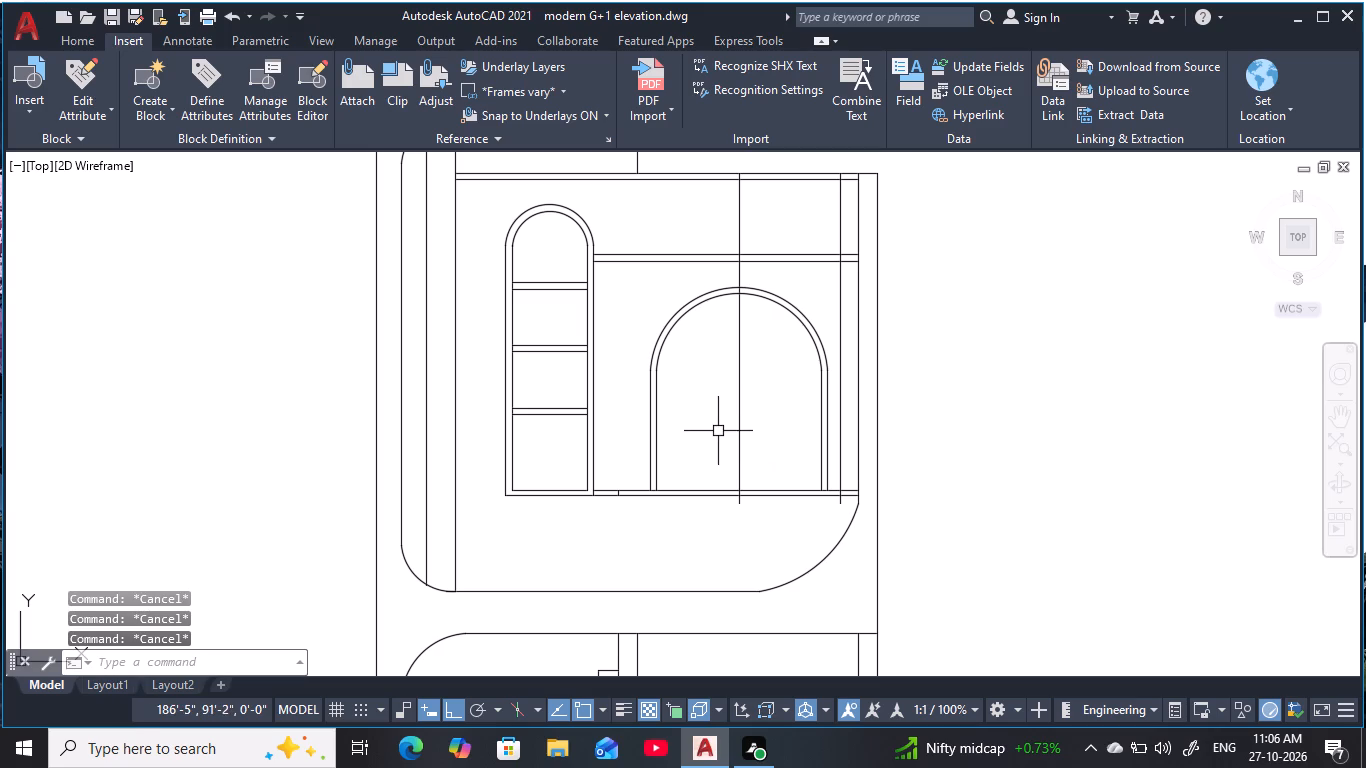
key(Escape)
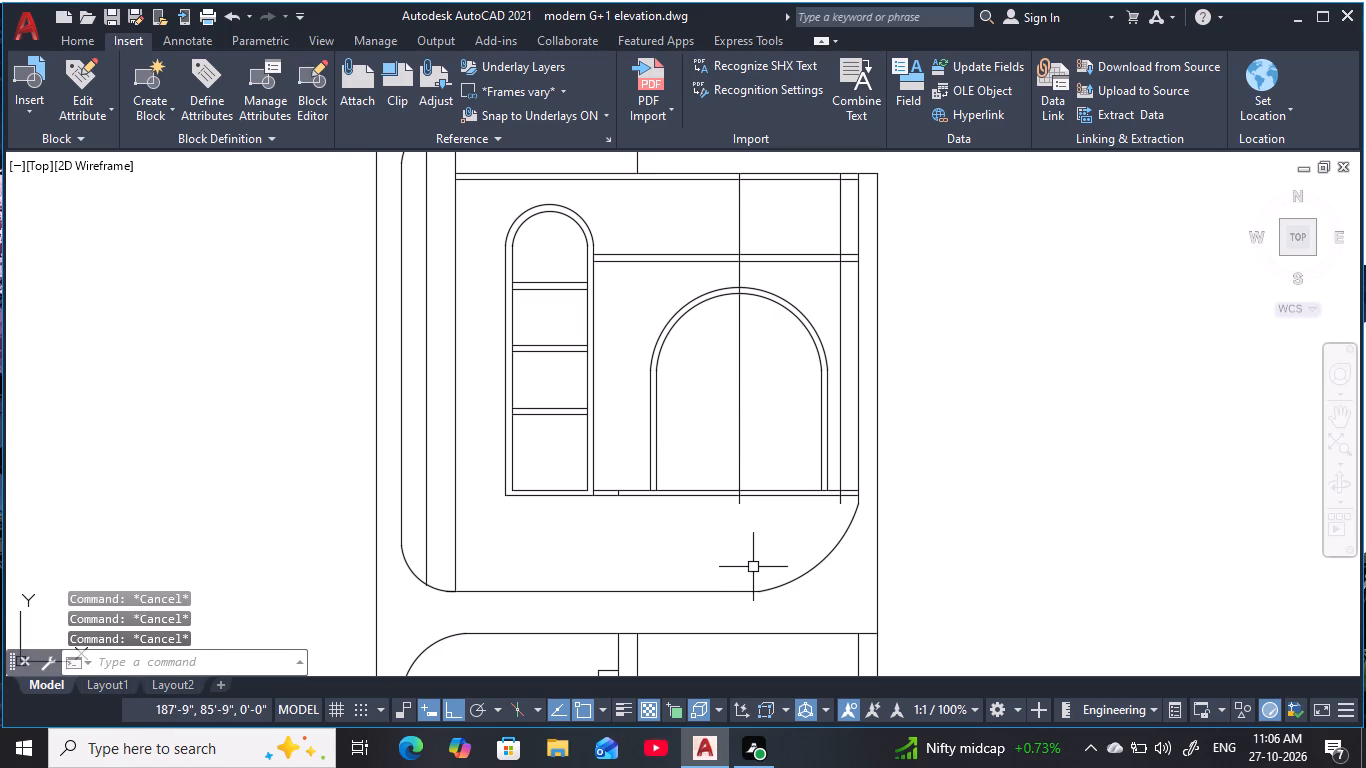
key(Escape)
key(Escape)
key(Escape)
key(Escape)
key(Escape)
key(Escape)
key(Escape)
key(Escape)
key(Escape)
key(Escape)
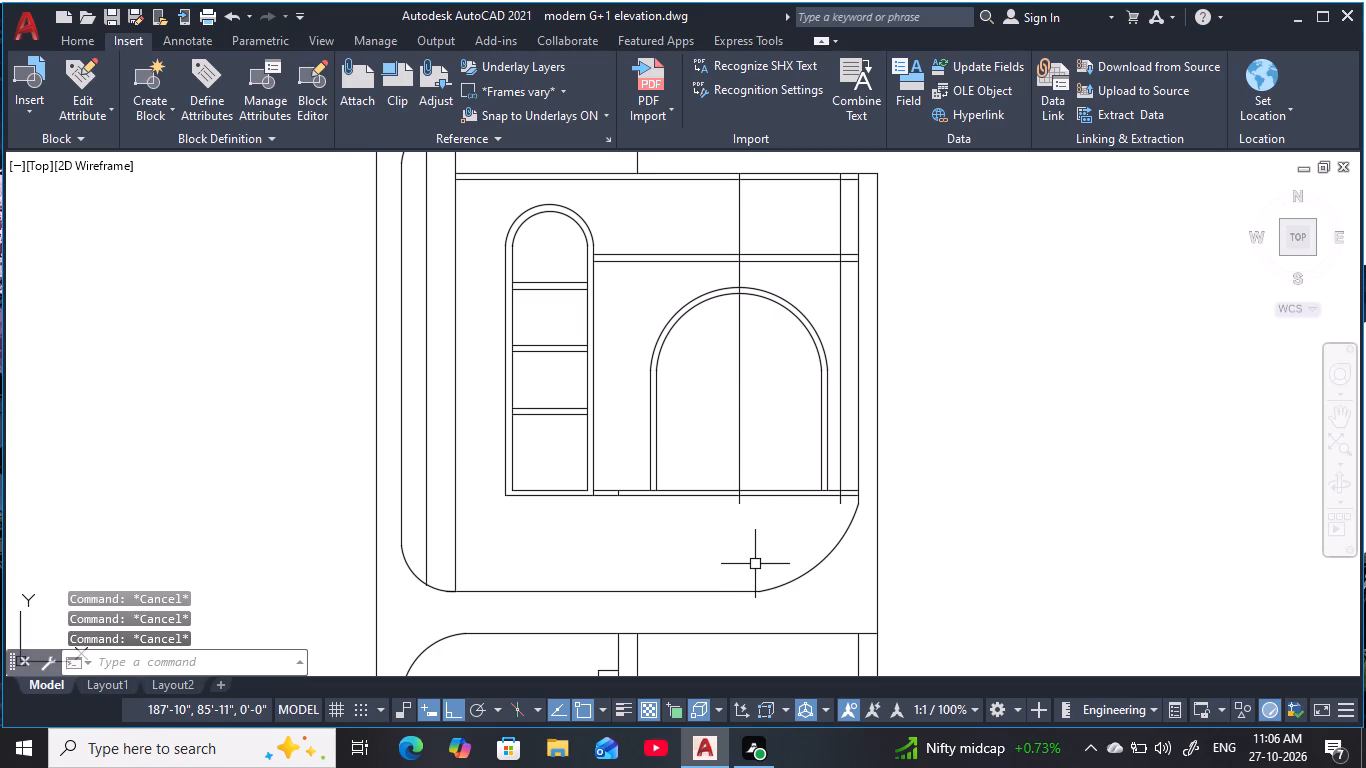
key(Escape)
key(Escape)
key(Escape)
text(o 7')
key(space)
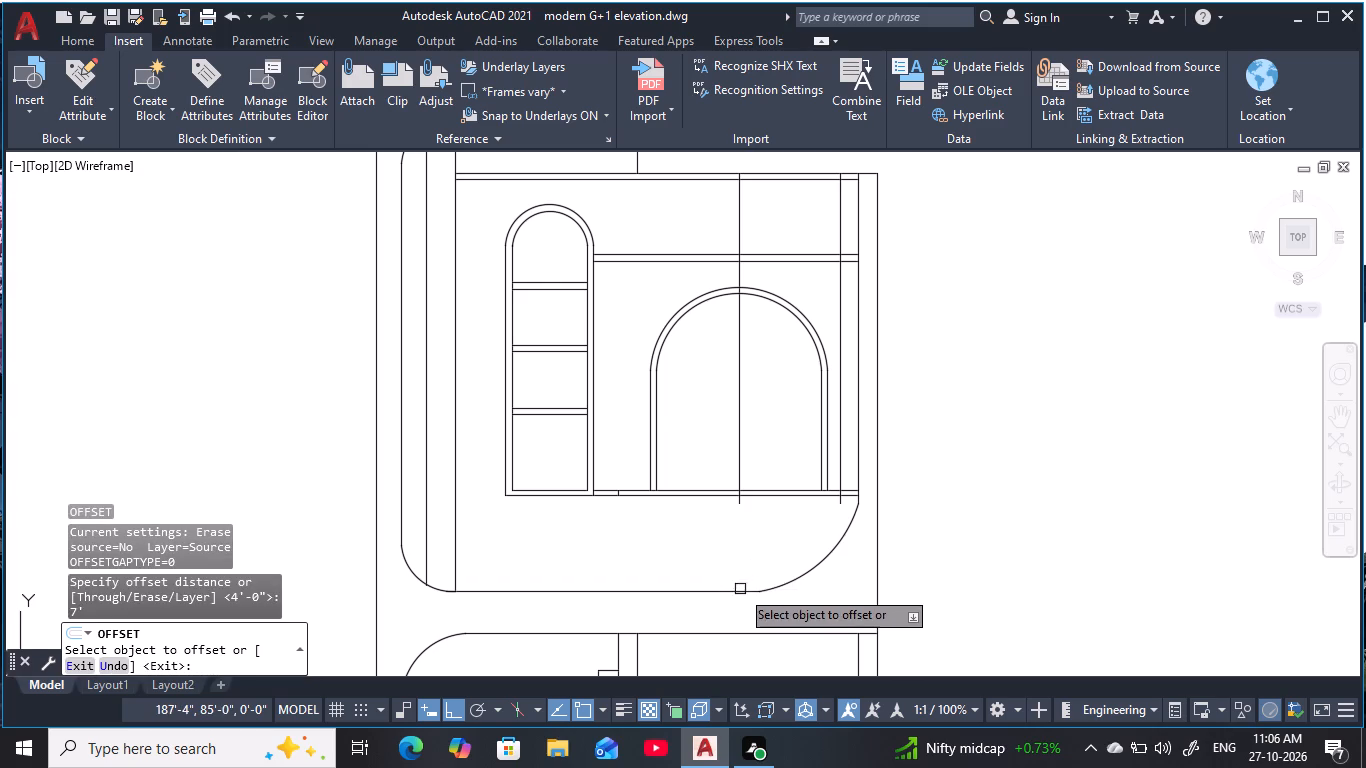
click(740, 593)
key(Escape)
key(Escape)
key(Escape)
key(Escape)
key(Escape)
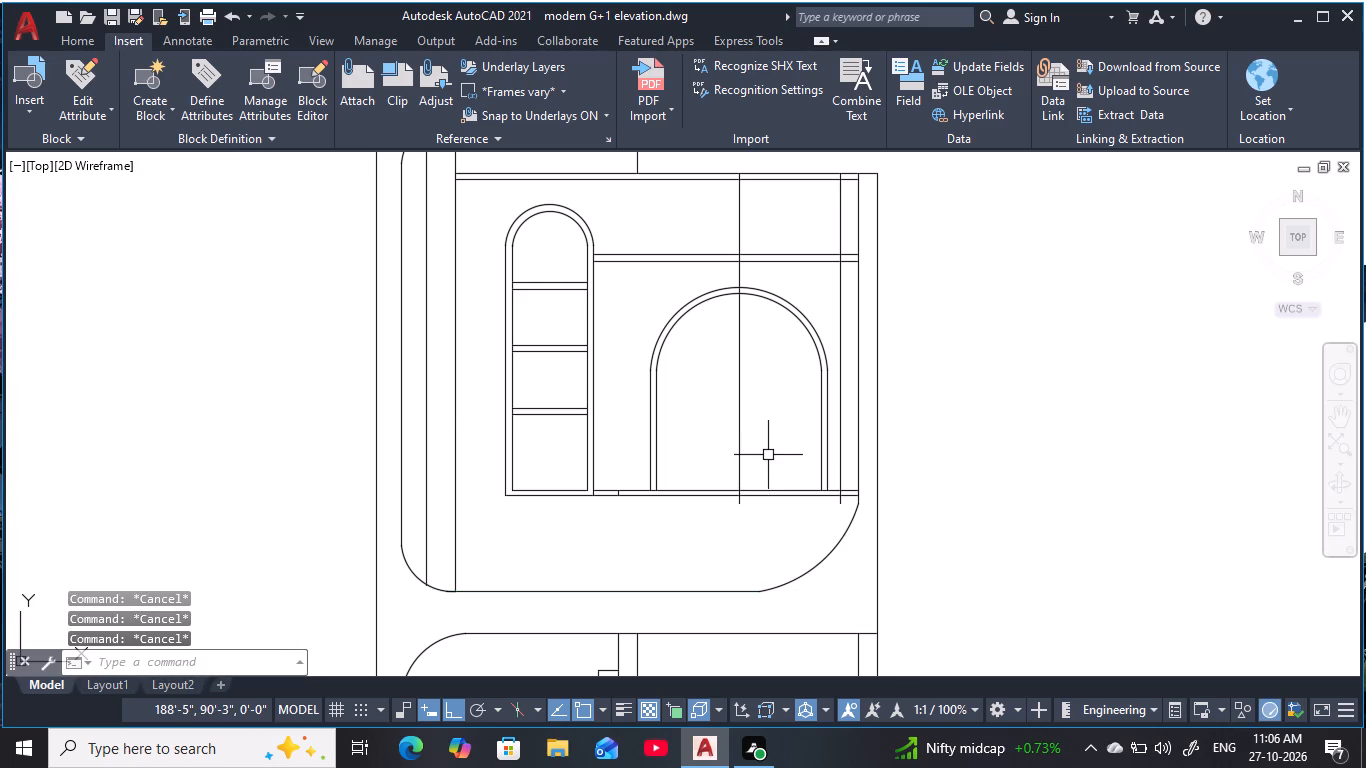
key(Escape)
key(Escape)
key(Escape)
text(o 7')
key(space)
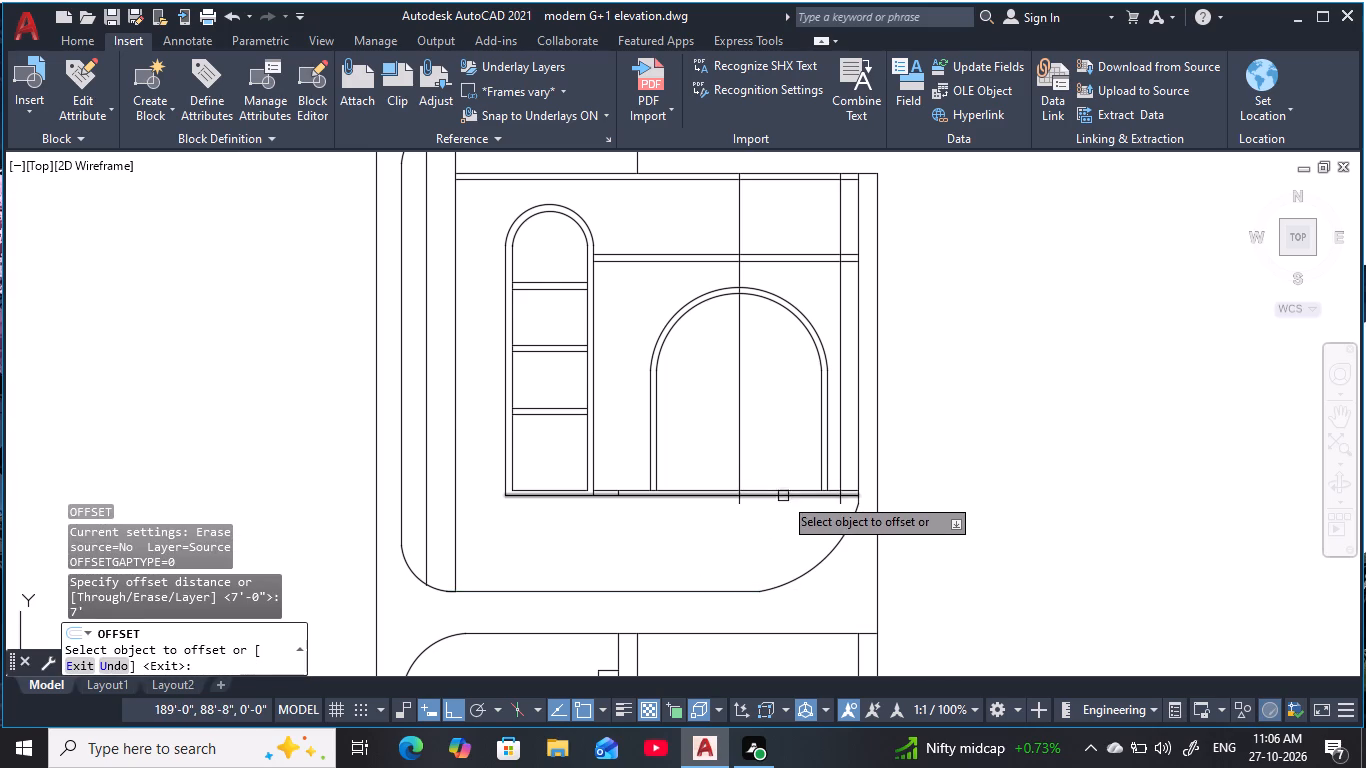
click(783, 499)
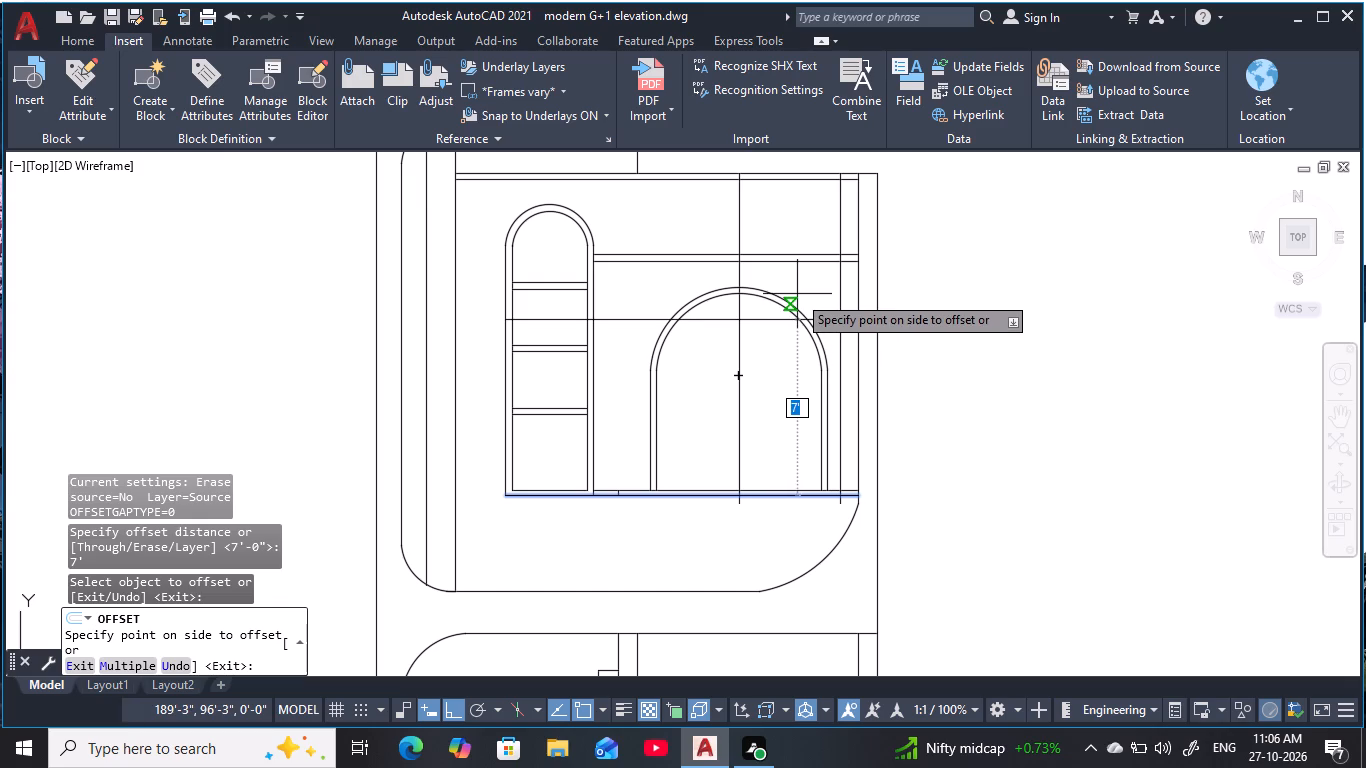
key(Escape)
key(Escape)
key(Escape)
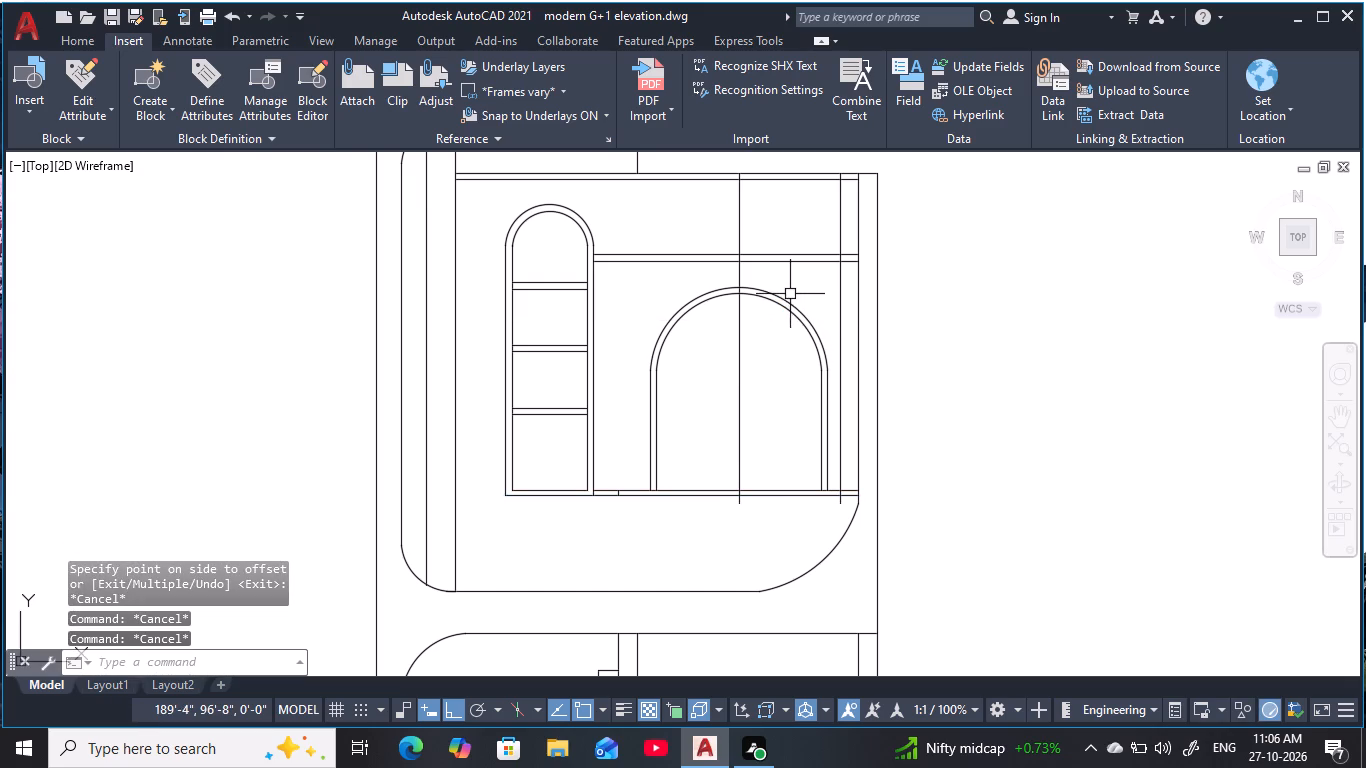
Offset the first floor's lower base line 6' upward across the large arch.
text(o)
key(space)
text(6')
key(space)
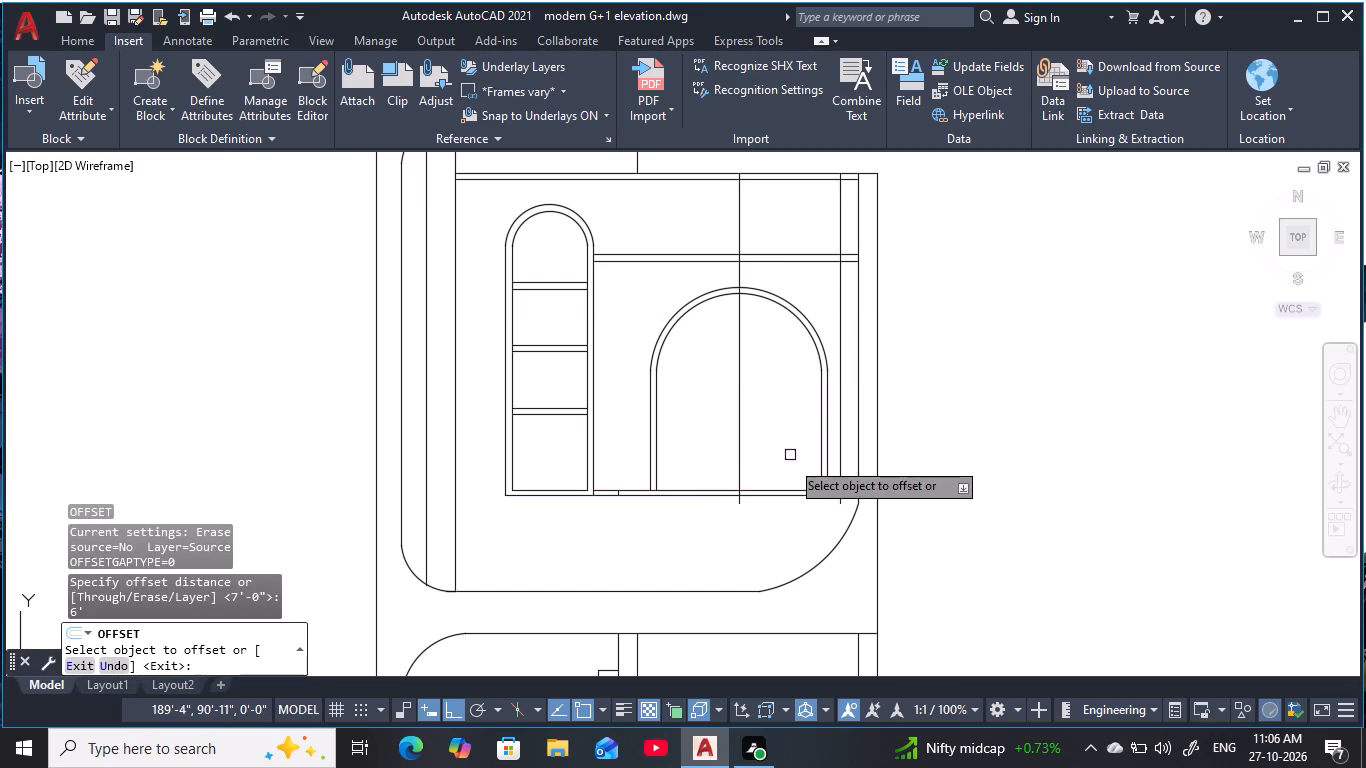
click(791, 499)
click(770, 316)
key(Escape)
key(Escape)
key(Escape)
key(Escape)
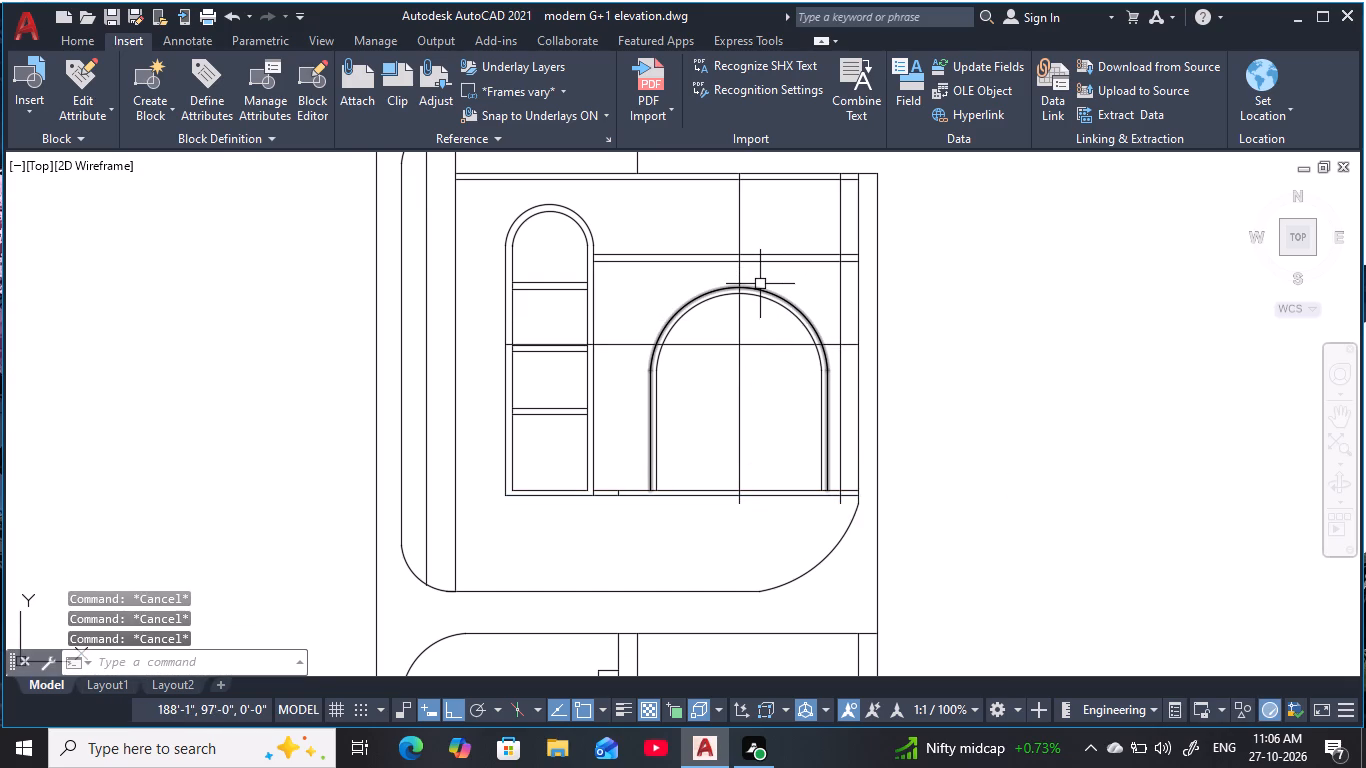
Trim the 6' horizontal line back to the arch's central vertical line and erase its leftover left-hand piece.
text(tr)
key(space)
key(space)
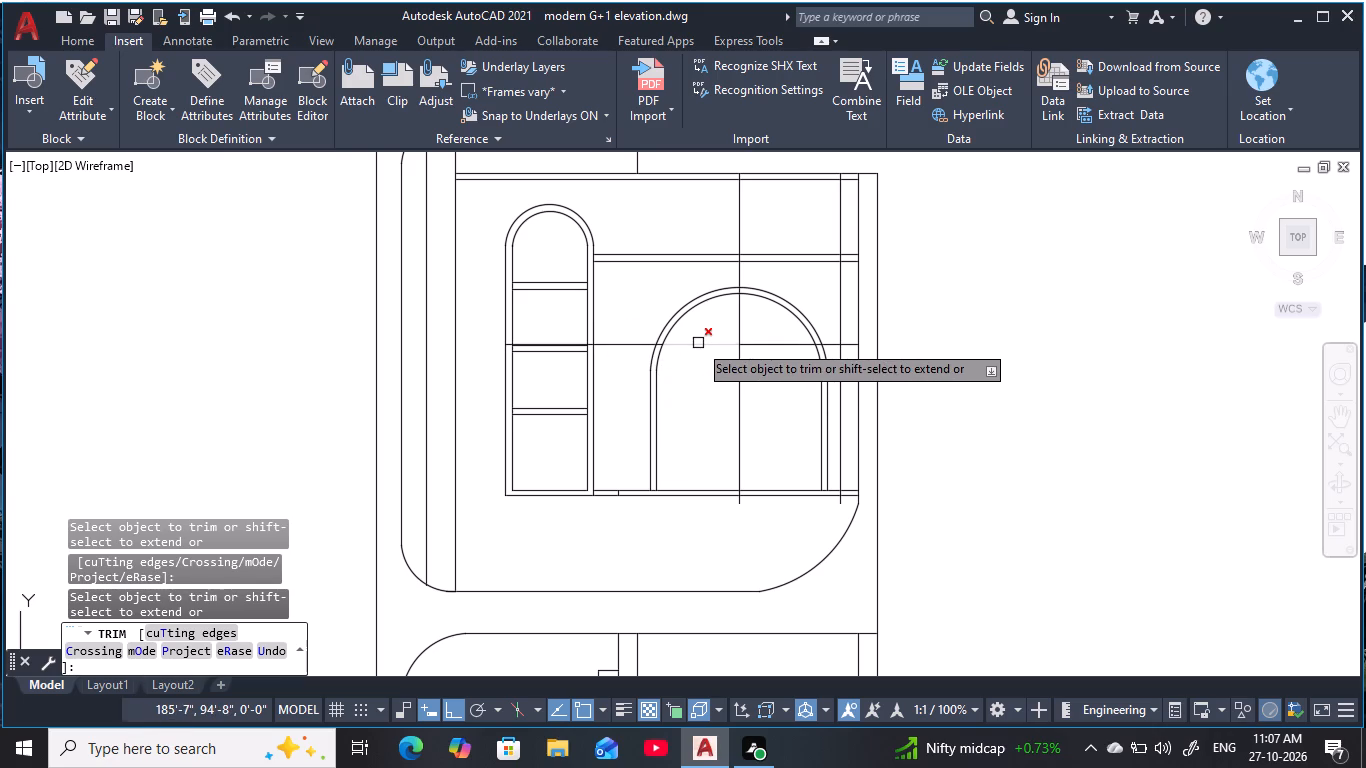
click(702, 344)
key(Escape)
key(Escape)
key(Escape)
click(632, 355)
click(617, 331)
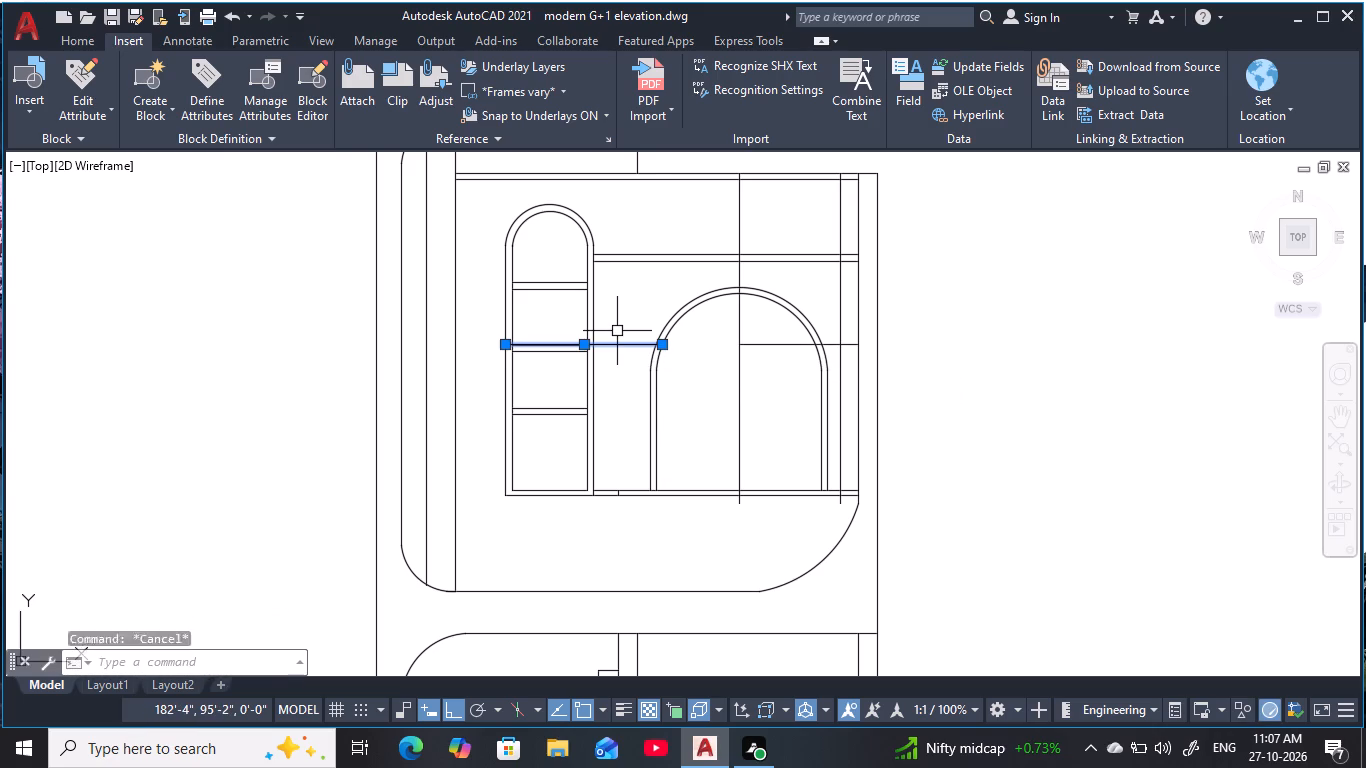
text(e)
key(space)
key(Escape)
key(Escape)
key(Escape)
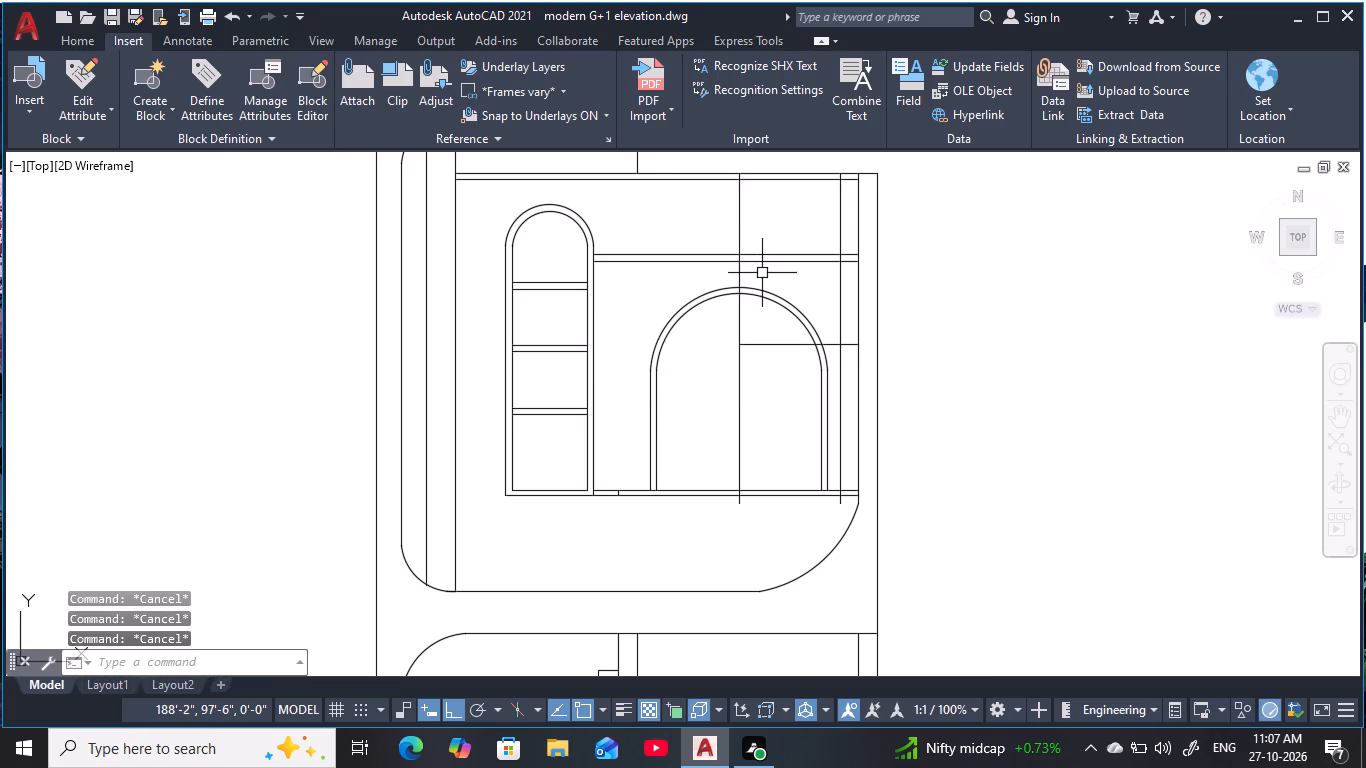
key(Escape)
key(Escape)
key(Escape)
Trim the central vertical line between the arch top and the beam, and erase its leftover piece above.
text(tr)
key(space)
scroll(739, 299, up, 1)
middle_drag(737, 302, 737, 314)
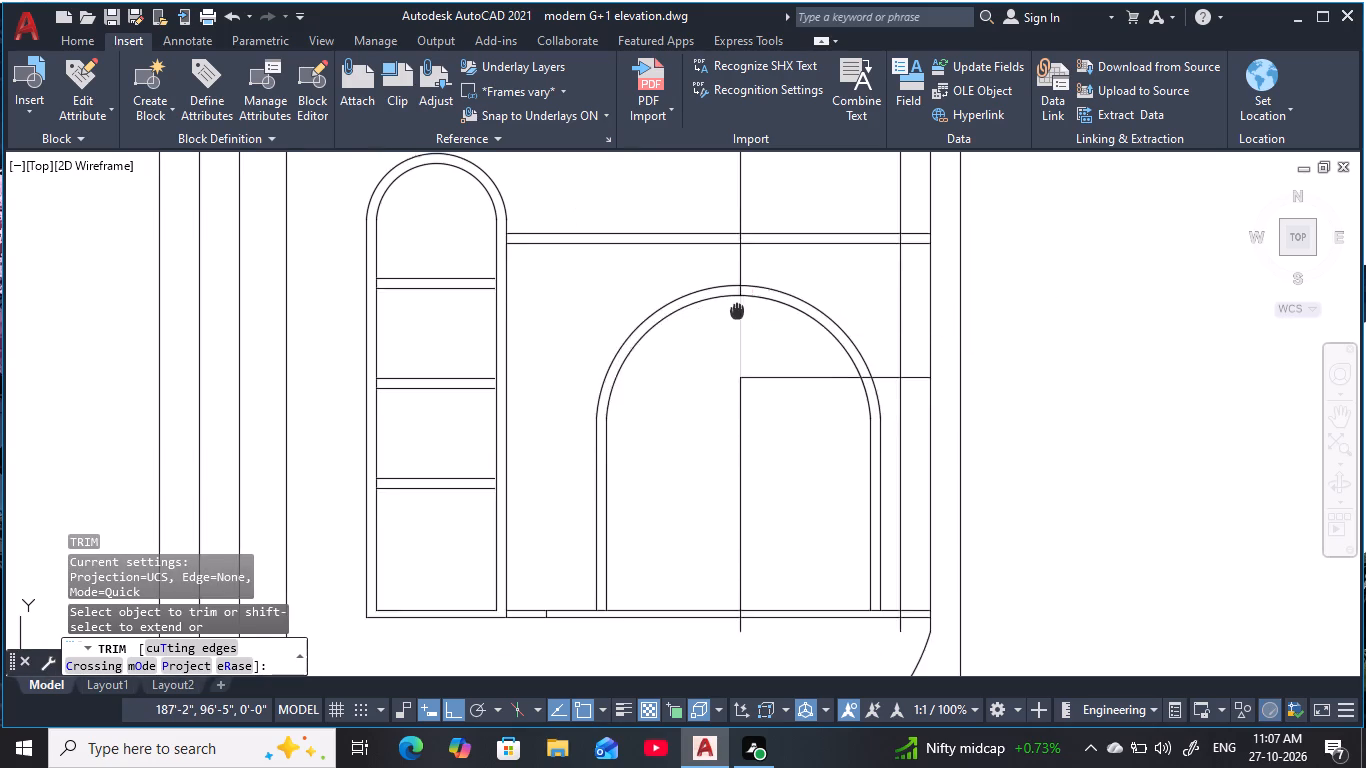
middle_drag(737, 314, 741, 373)
drag(767, 341, 728, 338)
key(Escape)
key(Escape)
key(Escape)
click(786, 271)
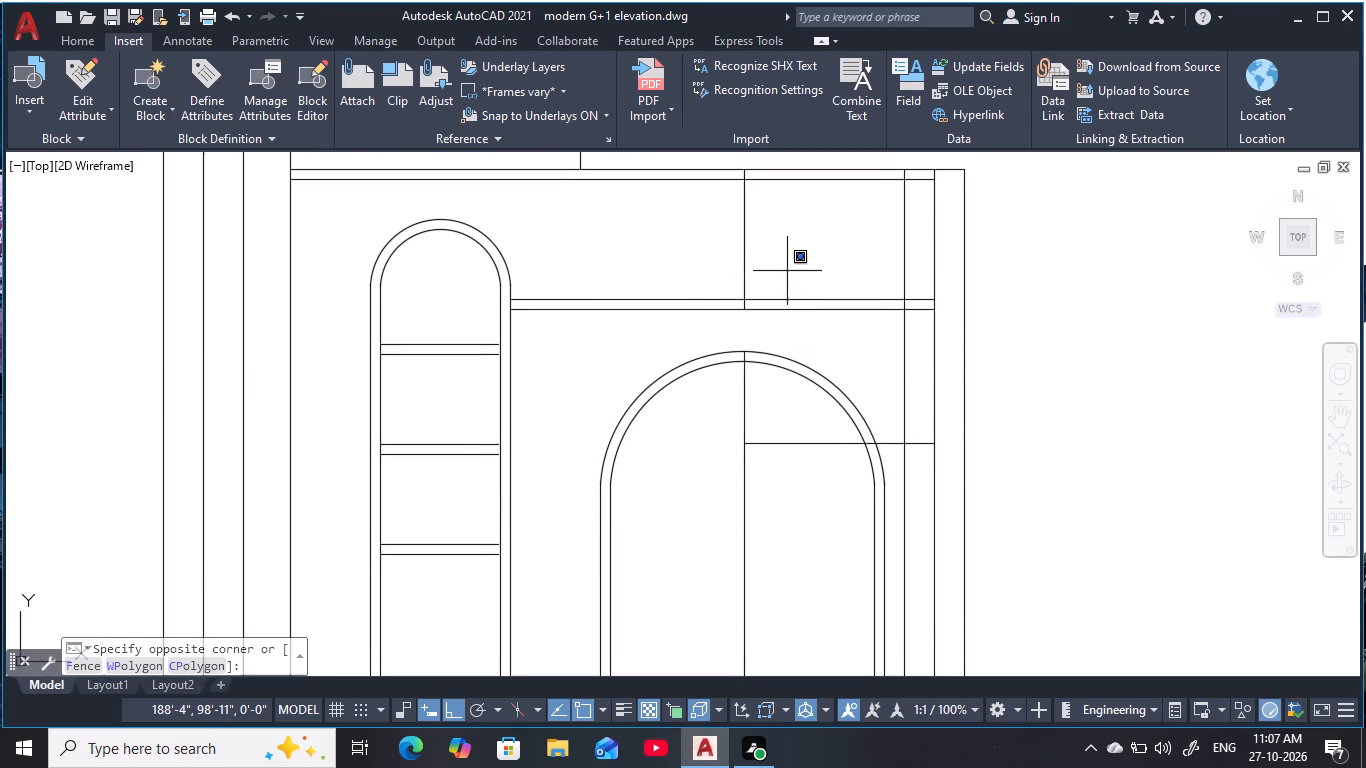
click(711, 254)
text(e)
key(space)
key(Escape)
key(Escape)
key(Escape)
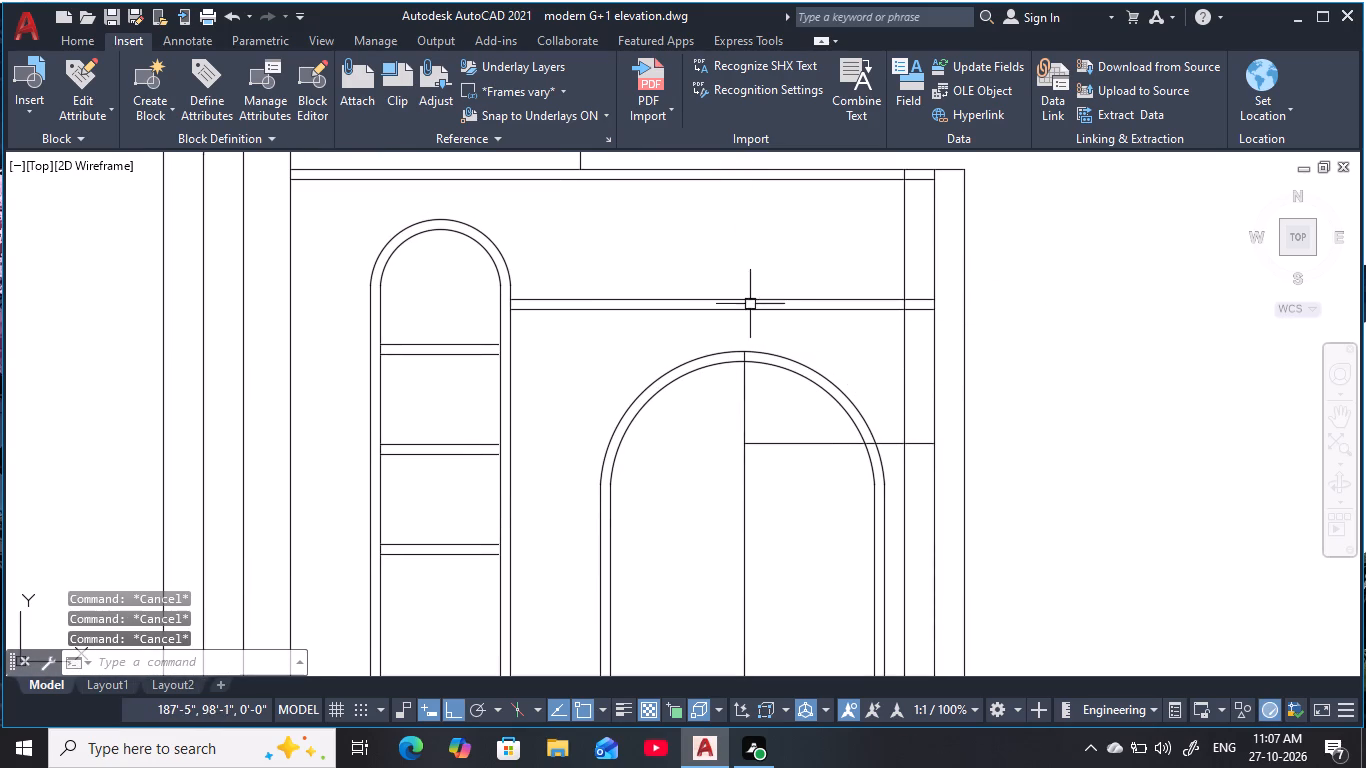
key(Escape)
middle_drag(781, 340, 684, 249)
key(Escape)
key(Escape)
Trim the horizontal line's right-hand end back from the wall to the large arch's inner curve.
text(tr)
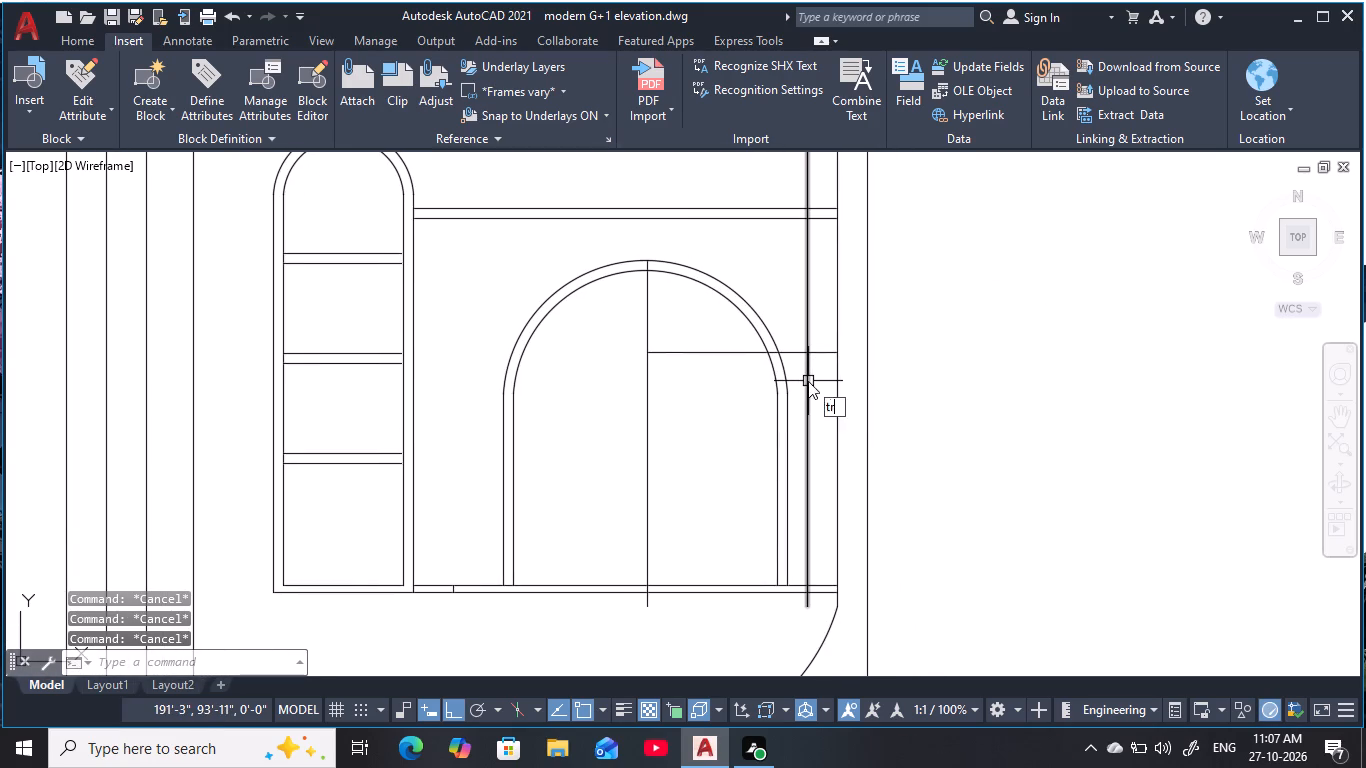
key(space)
click(825, 370)
click(826, 338)
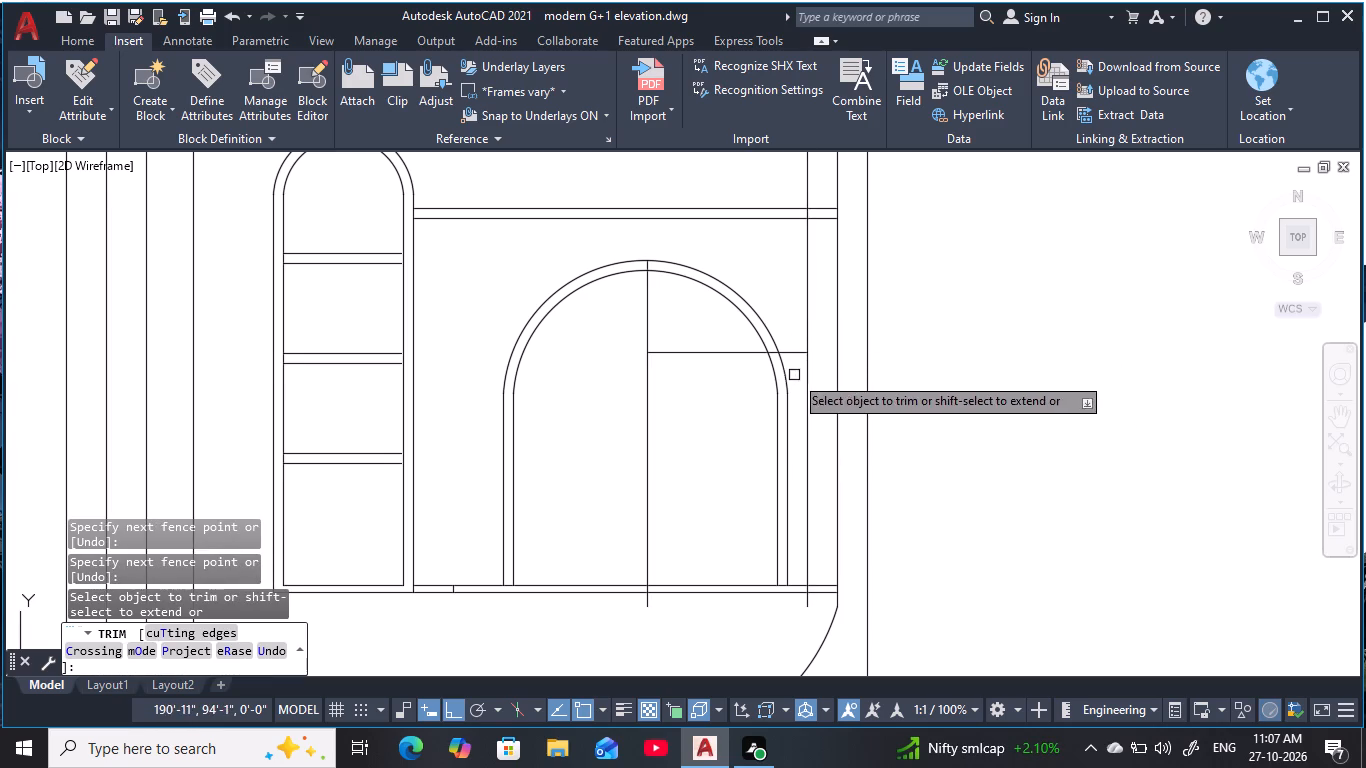
click(796, 366)
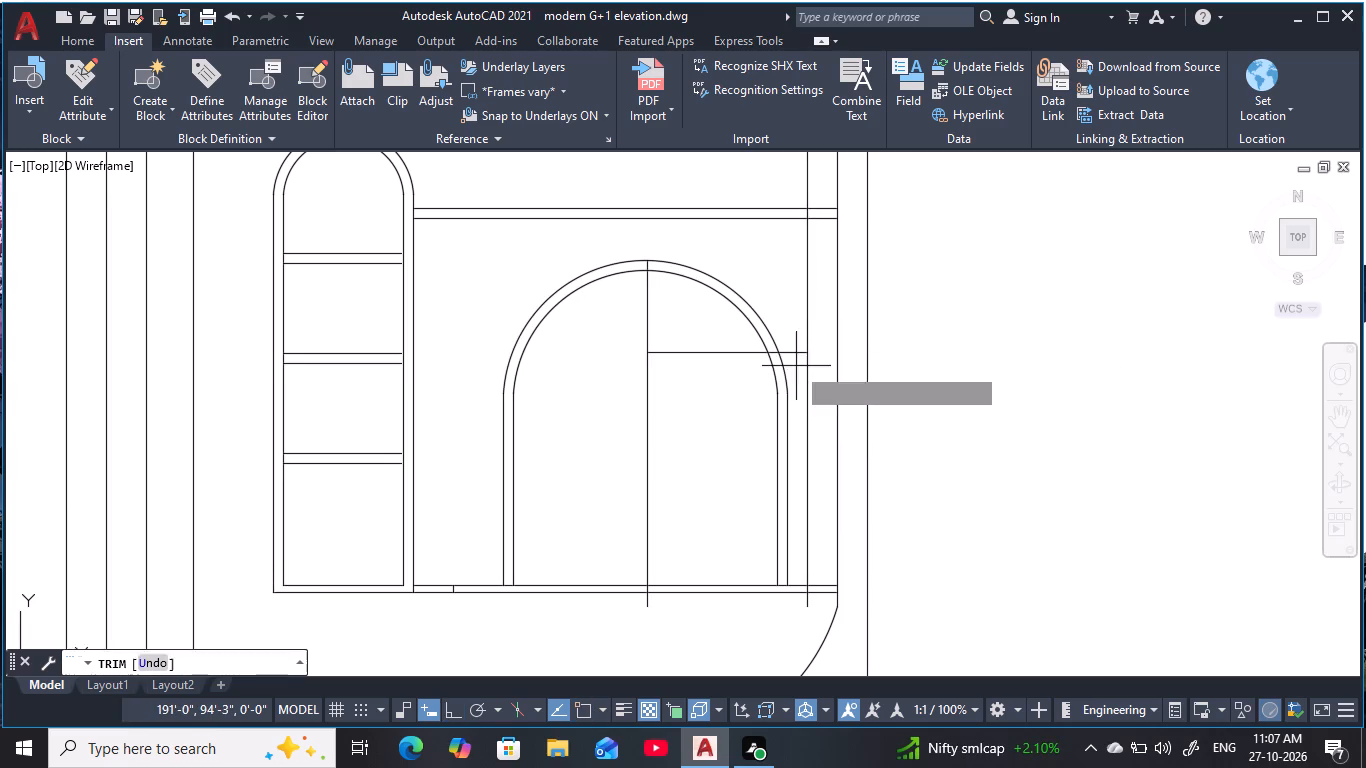
click(789, 338)
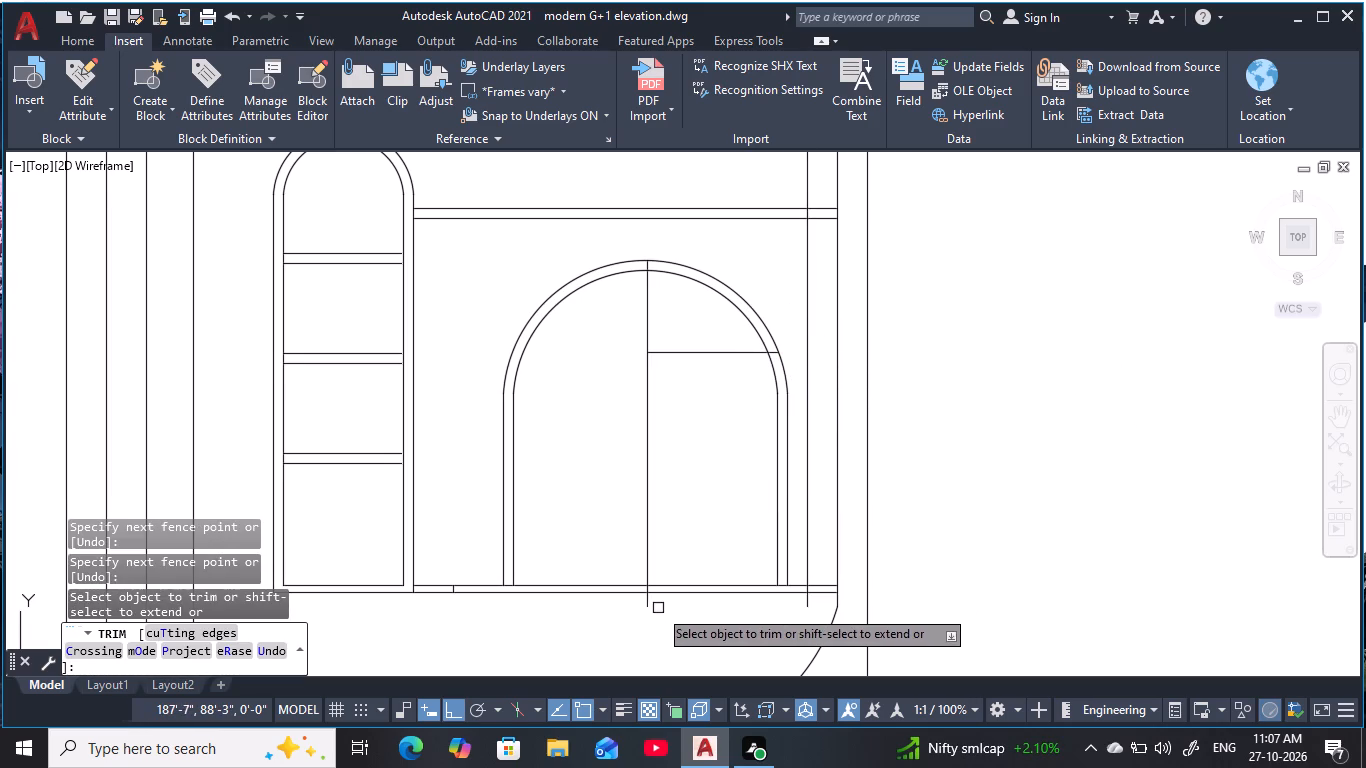
Trim the central vertical line above the horizontal line, including the short piece between the two arch curves.
click(657, 608)
click(645, 607)
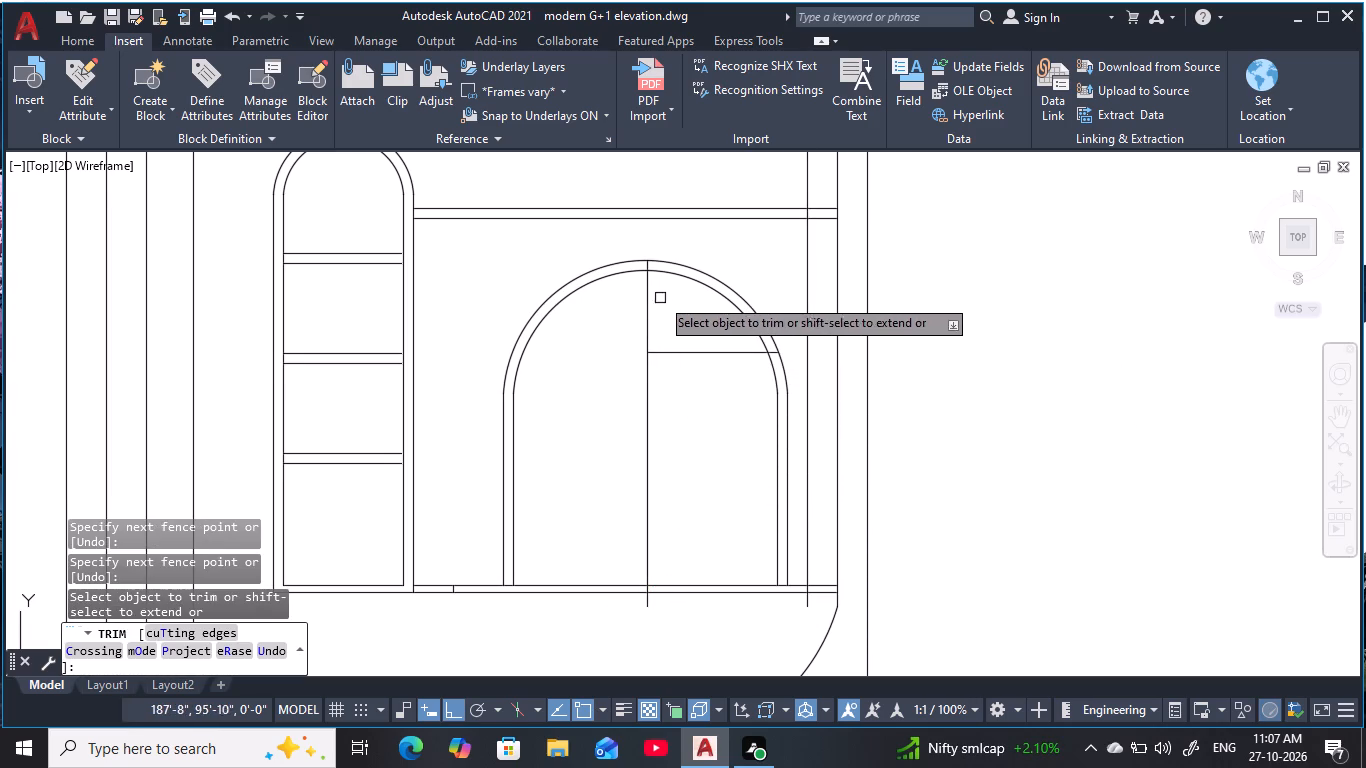
click(652, 290)
click(612, 307)
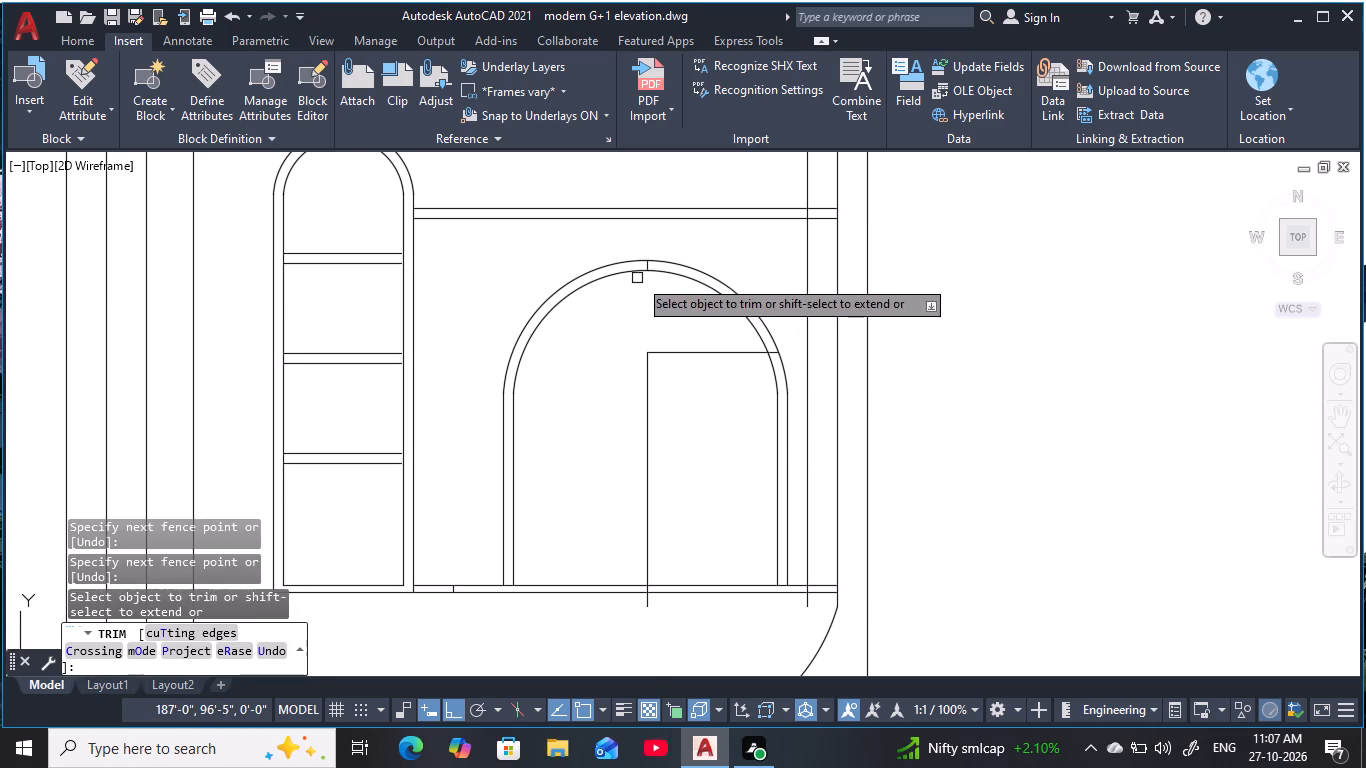
scroll(642, 271, up, 3)
click(674, 254)
click(625, 255)
scroll(745, 461, down, 4)
middle_drag(755, 469, 754, 468)
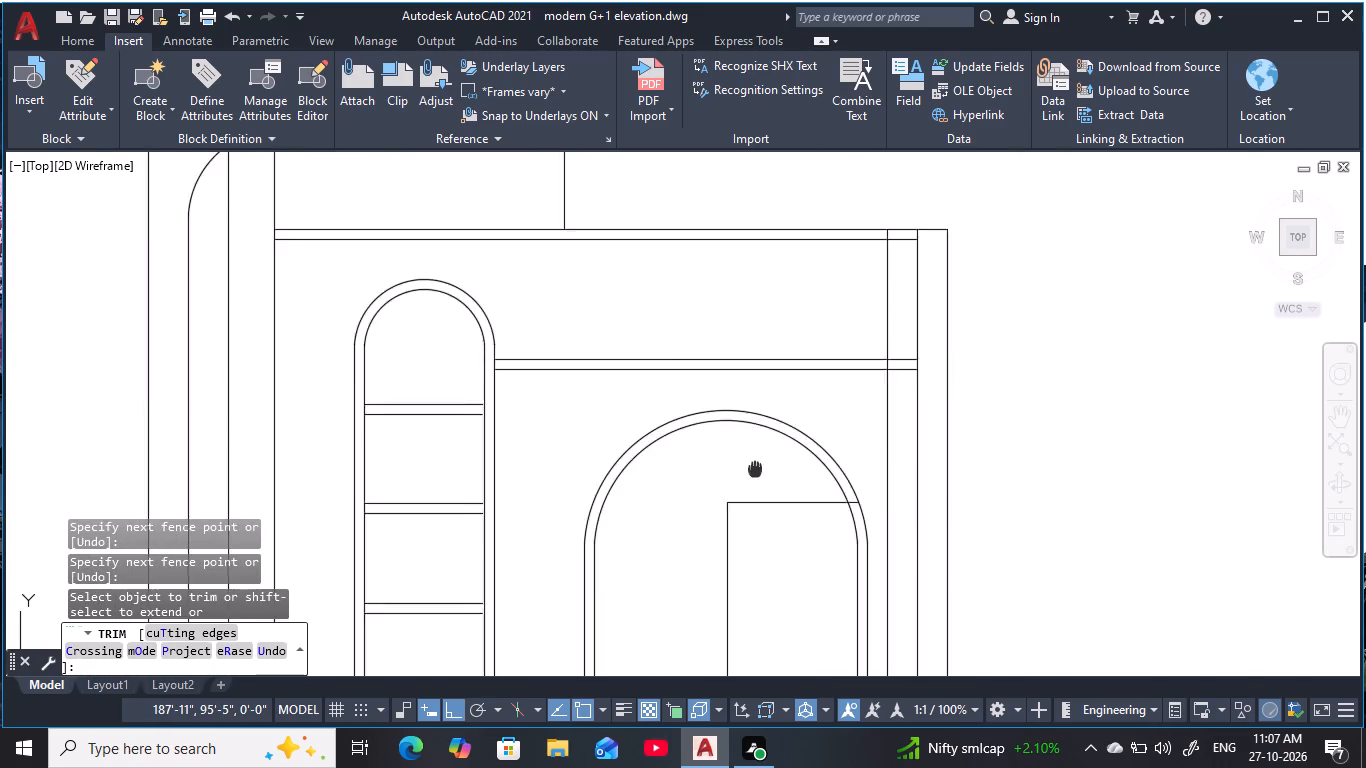
middle_drag(754, 468, 692, 409)
key(Escape)
key(Escape)
middle_drag(689, 403, 672, 335)
key(Escape)
Offset the door opening's top line and both side lines 4" inward to form its frame.
text(o)
key(space)
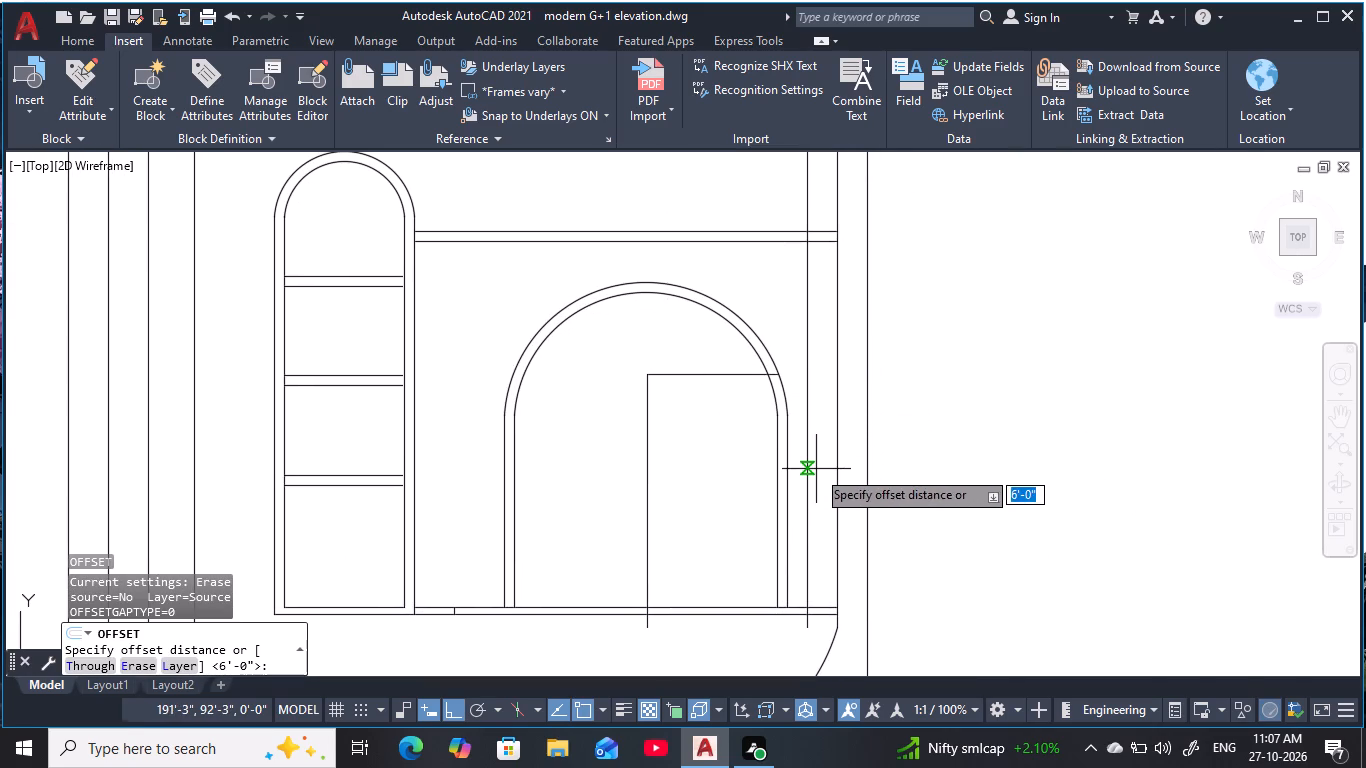
text(4)
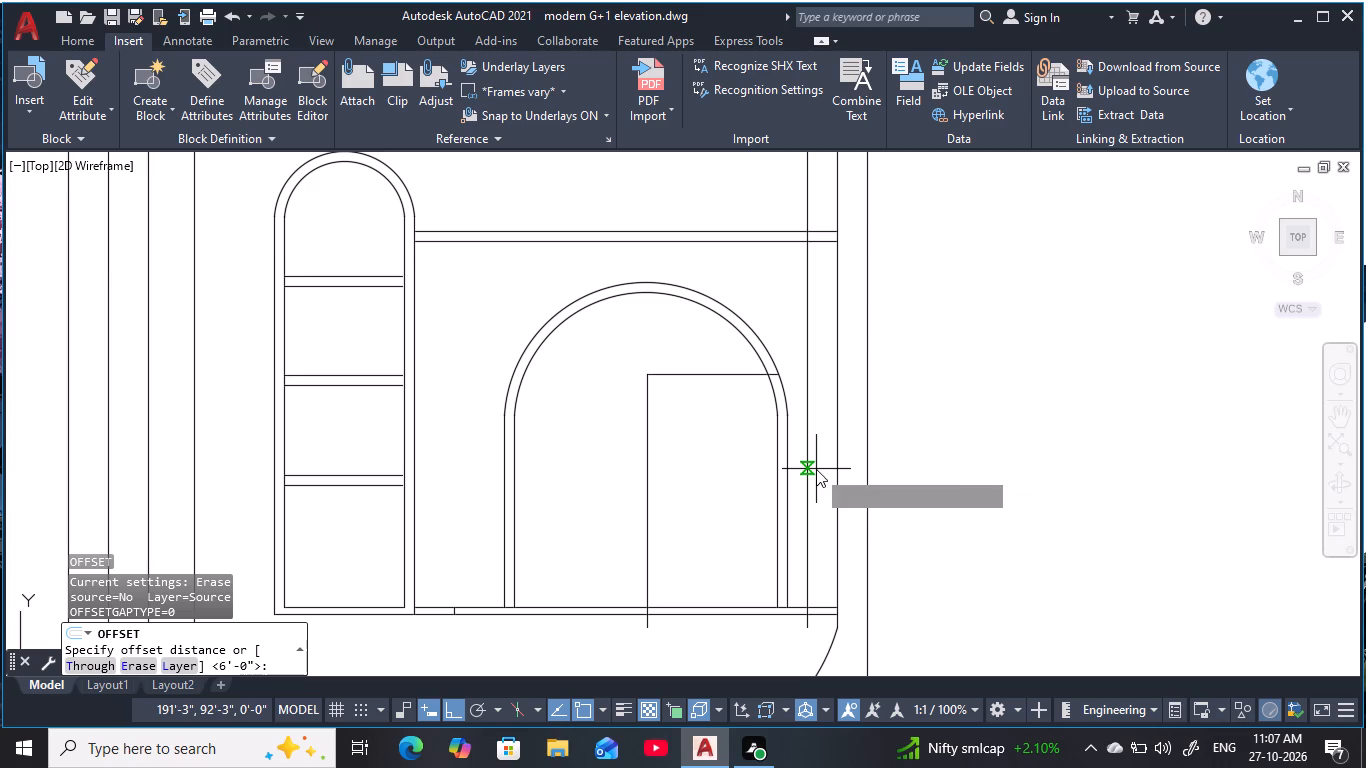
key(space)
click(693, 375)
click(705, 453)
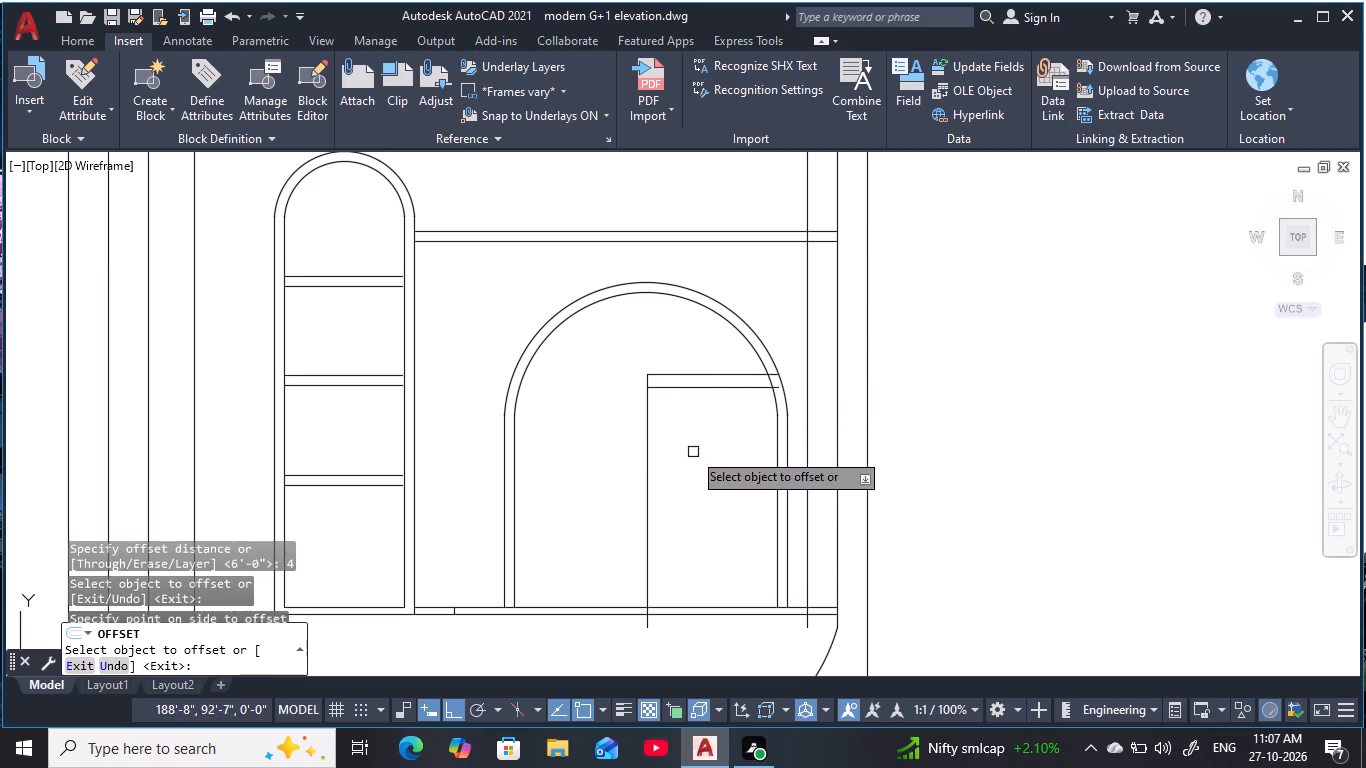
click(645, 439)
click(694, 456)
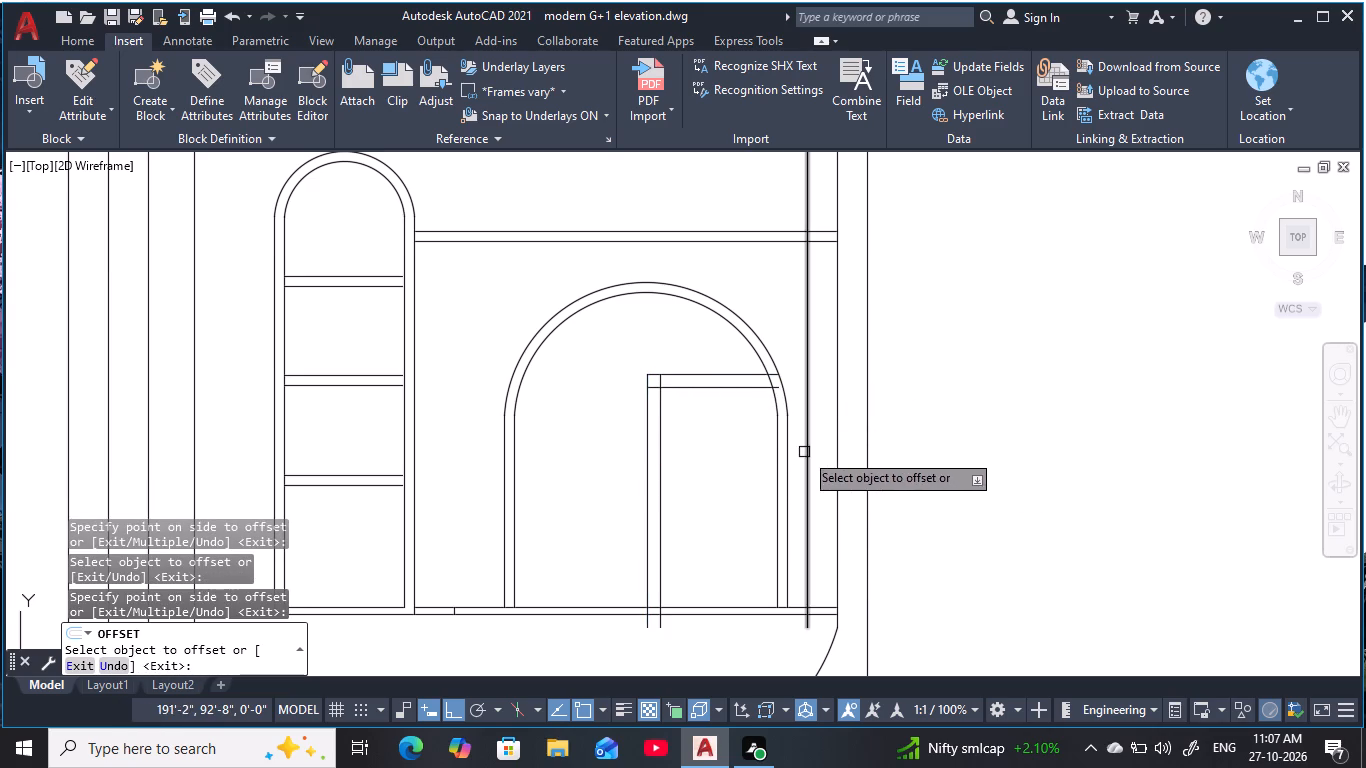
click(804, 452)
click(721, 458)
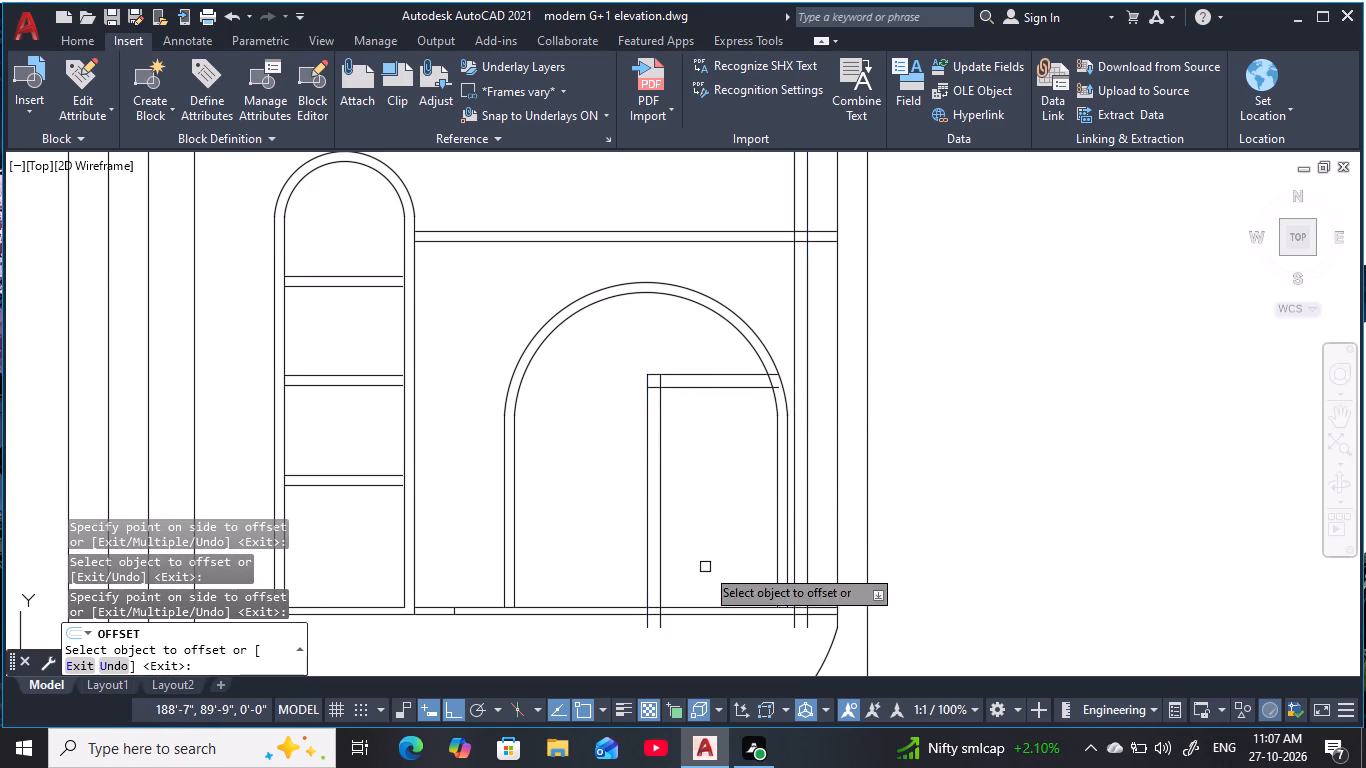
key(Escape)
key(Escape)
key(Escape)
key(Escape)
key(Escape)
Extend the door frame's two horizontal top lines across the arch to the right-hand frame line.
text(ex)
key(space)
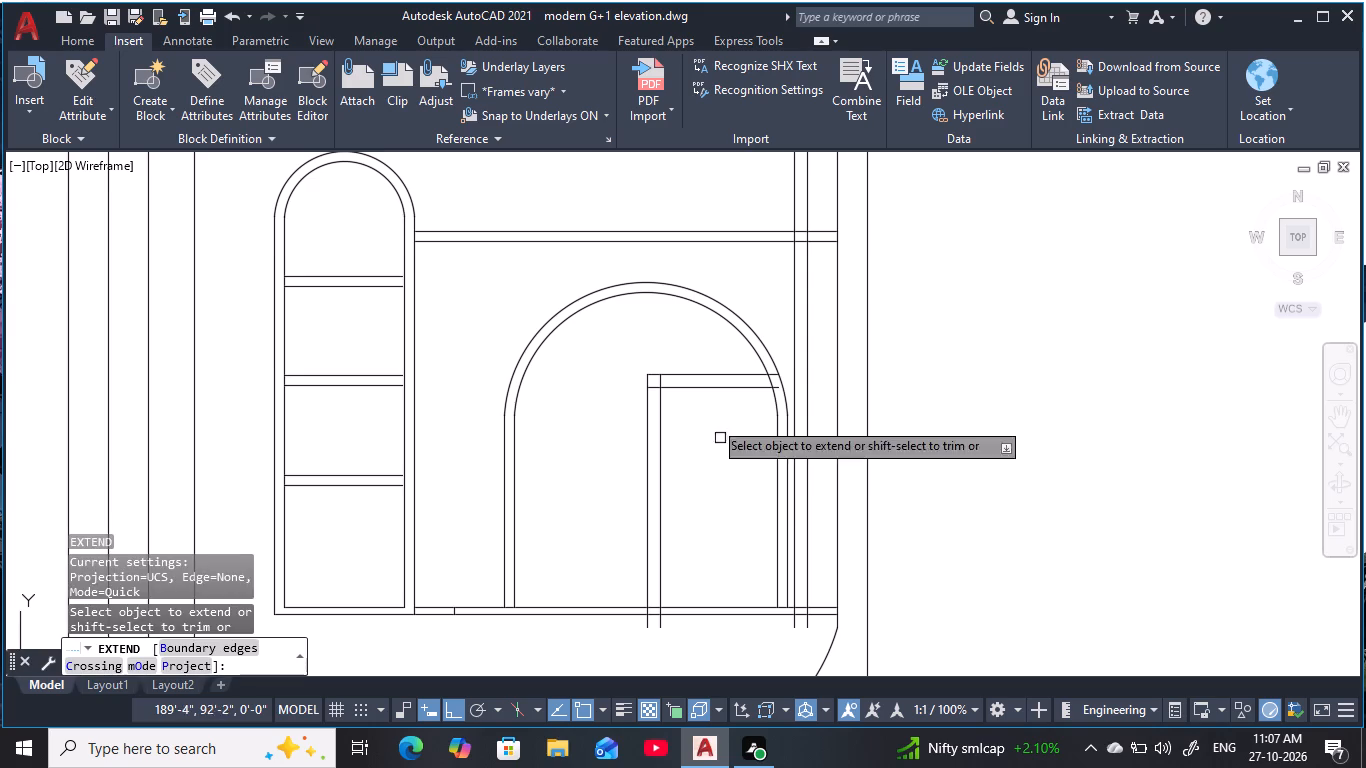
drag(698, 363, 728, 430)
drag(716, 358, 751, 431)
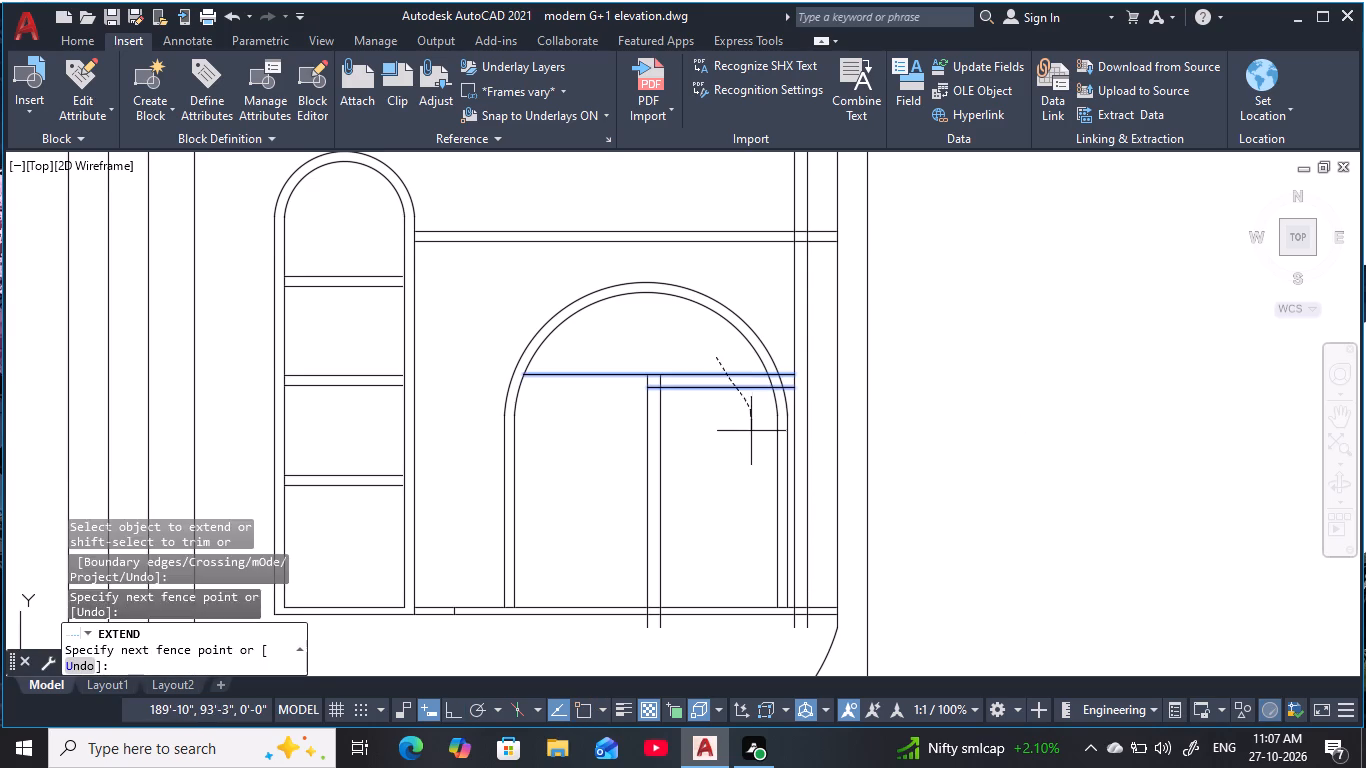
drag(751, 431, 751, 432)
key(Escape)
key(Escape)
key(Escape)
key(Escape)
key(Escape)
key(Escape)
key(Escape)
Trim the top line's overextended part between the arch's left side and the door frame's left edge.
text(tr)
key(space)
key(space)
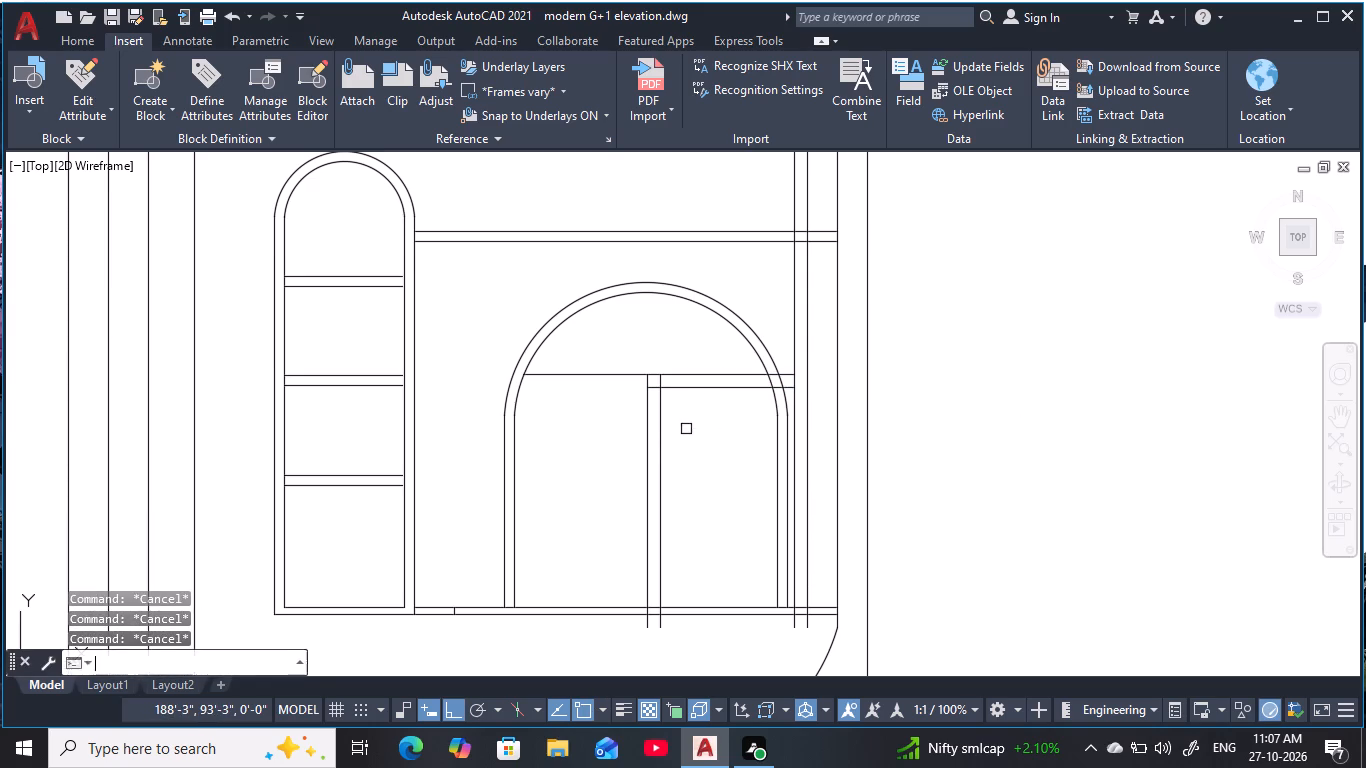
drag(591, 358, 582, 413)
key(Escape)
scroll(754, 451, down, 1)
middle_drag(755, 452, 730, 408)
key(Escape)
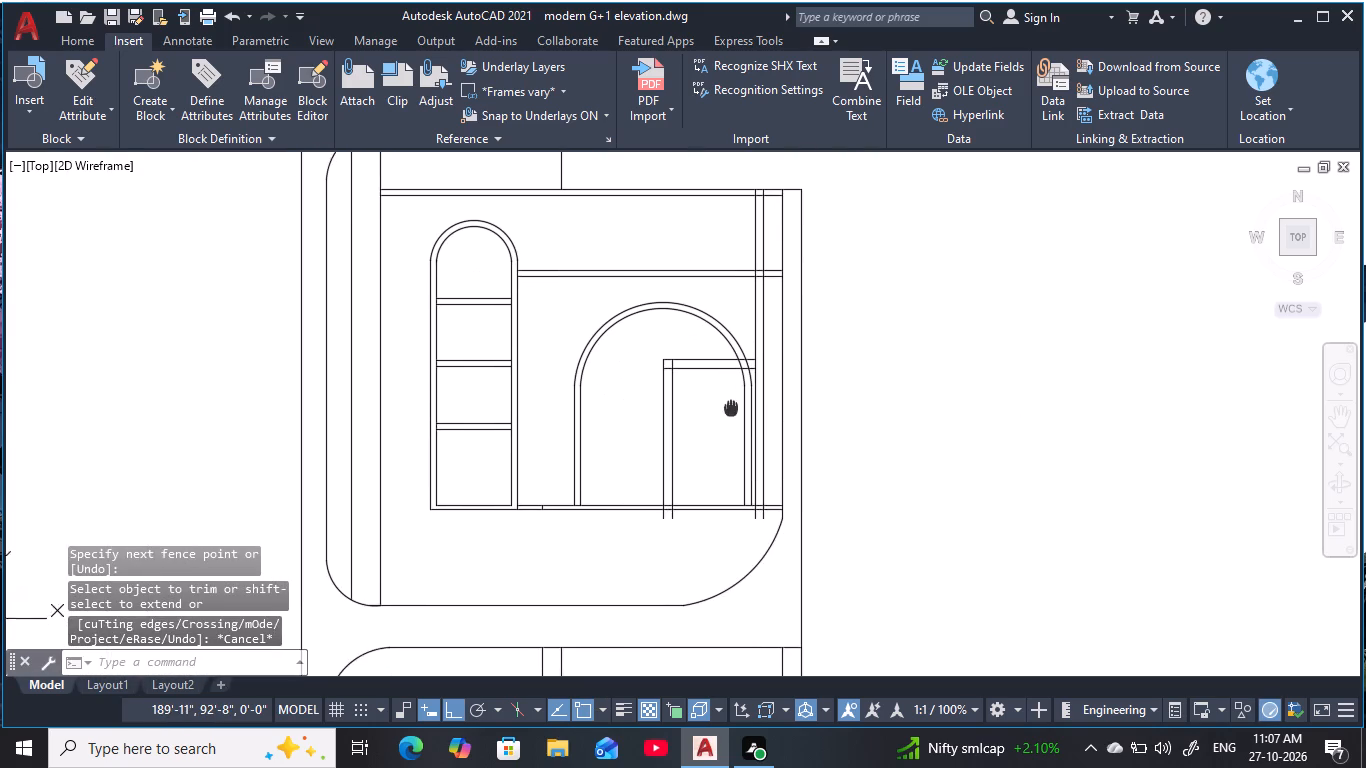
key(Escape)
scroll(724, 409, up, 1)
middle_drag(720, 411, 690, 402)
key(Escape)
key(Escape)
key(Escape)
key(Escape)
key(Escape)
key(Escape)
key(Escape)
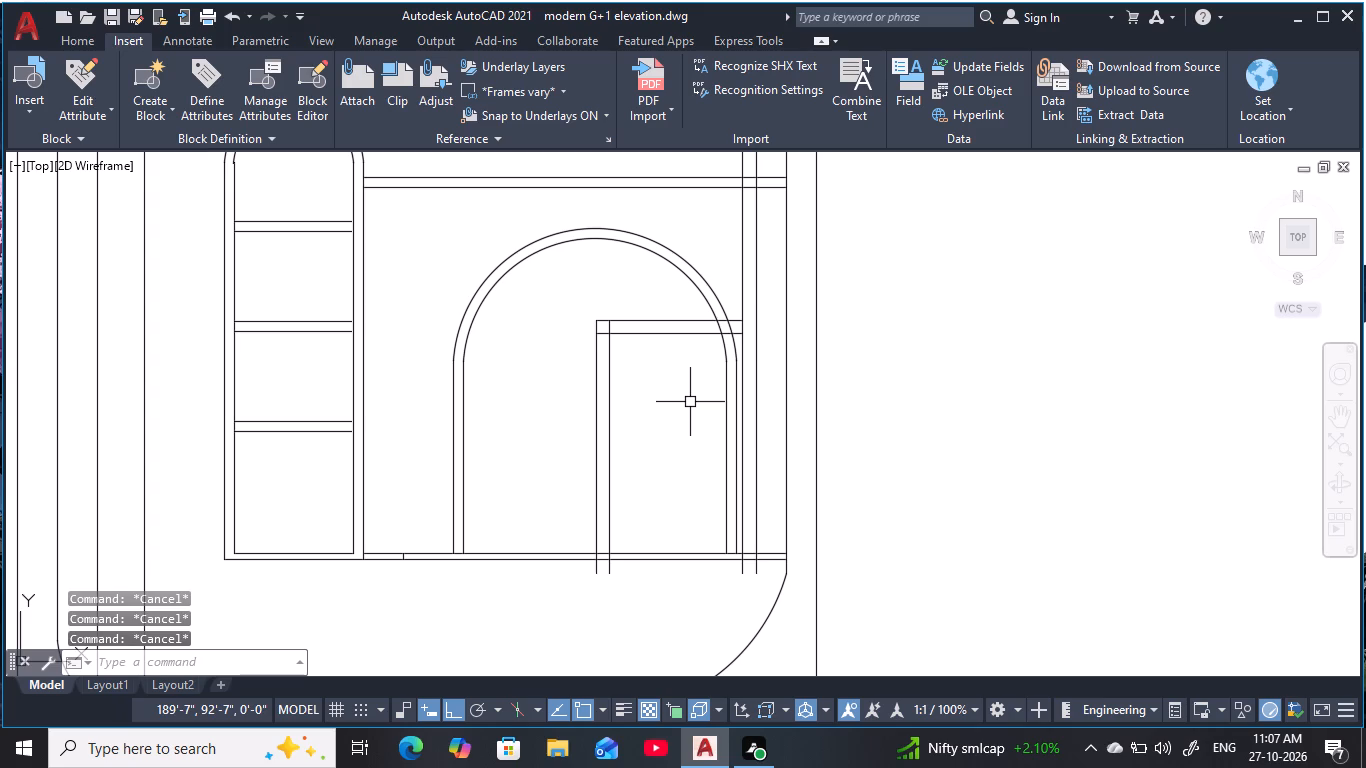
Draw a vertical line from the midpoint of the door's visible top line down to the floor line.
text(l)
key(space)
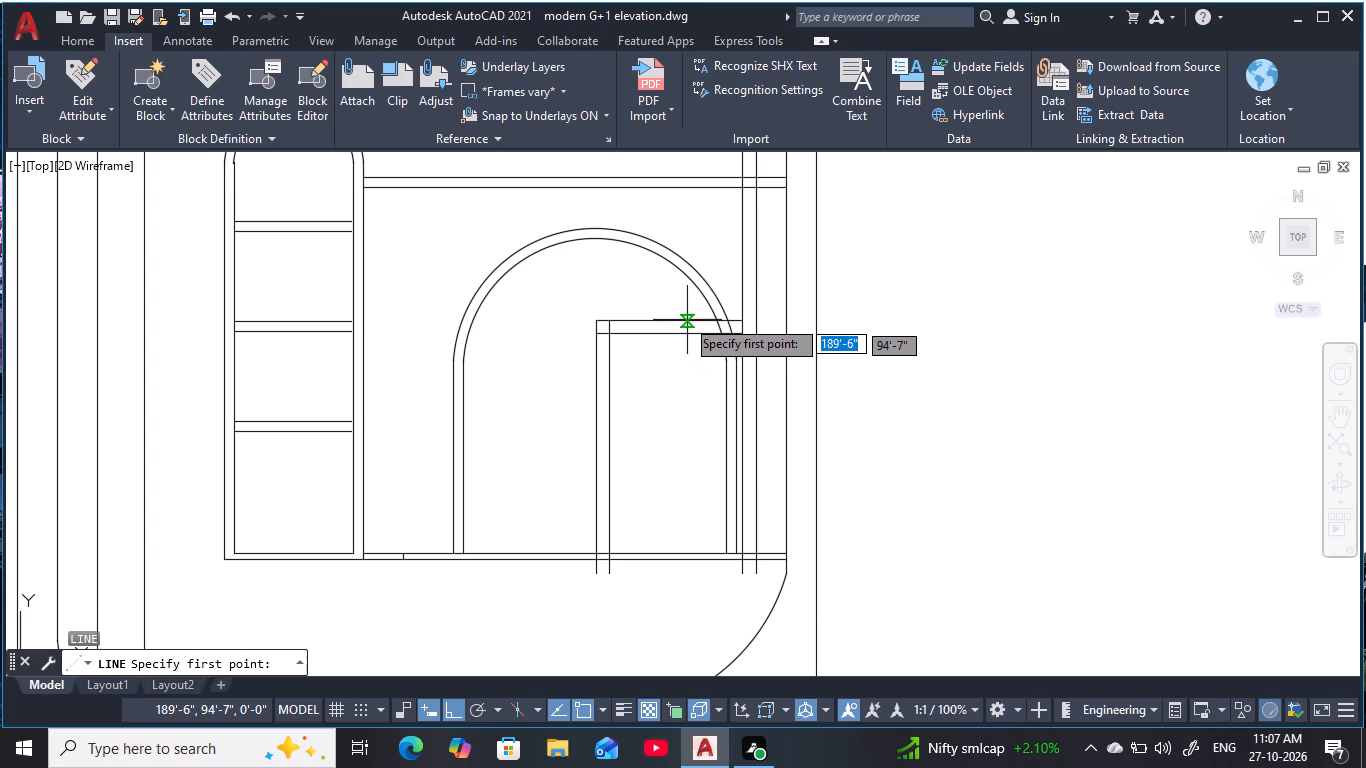
click(668, 322)
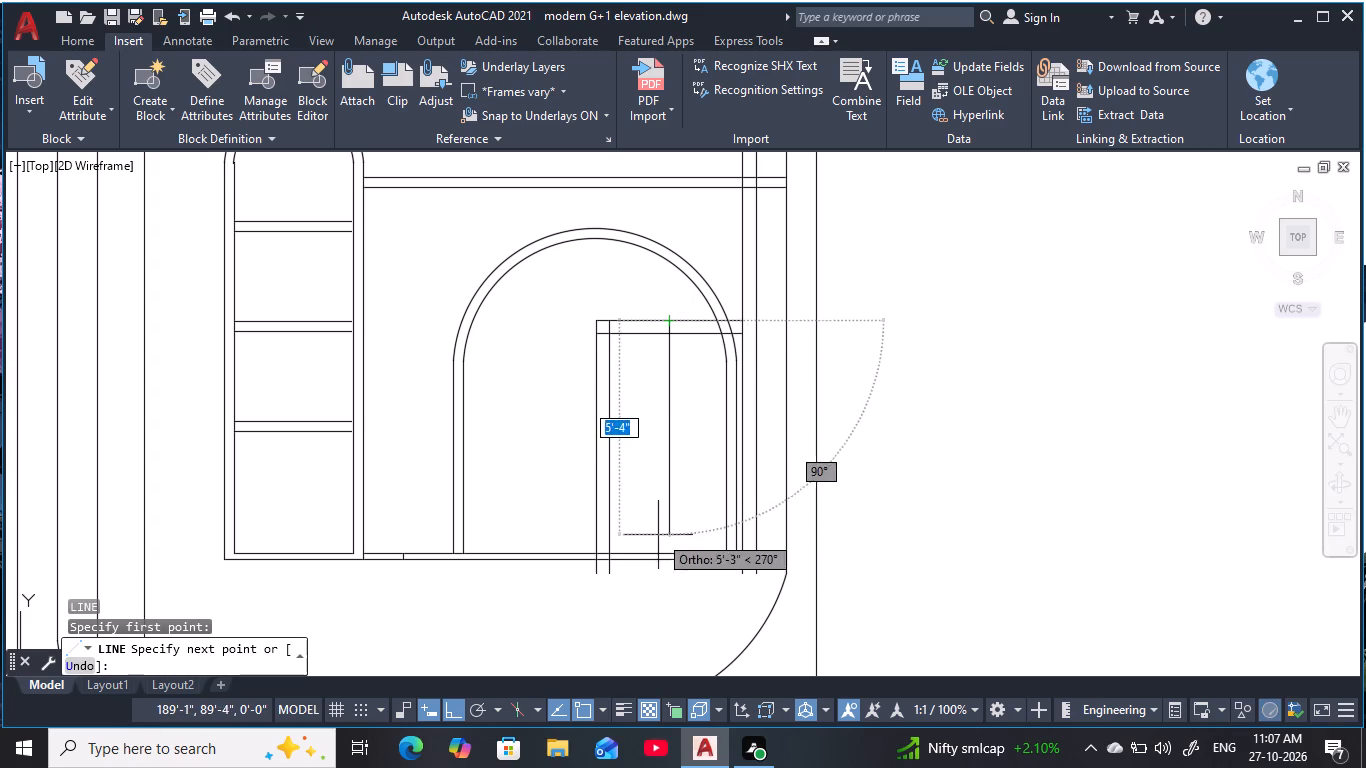
click(665, 555)
key(Escape)
key(Escape)
key(Escape)
key(Escape)
key(Escape)
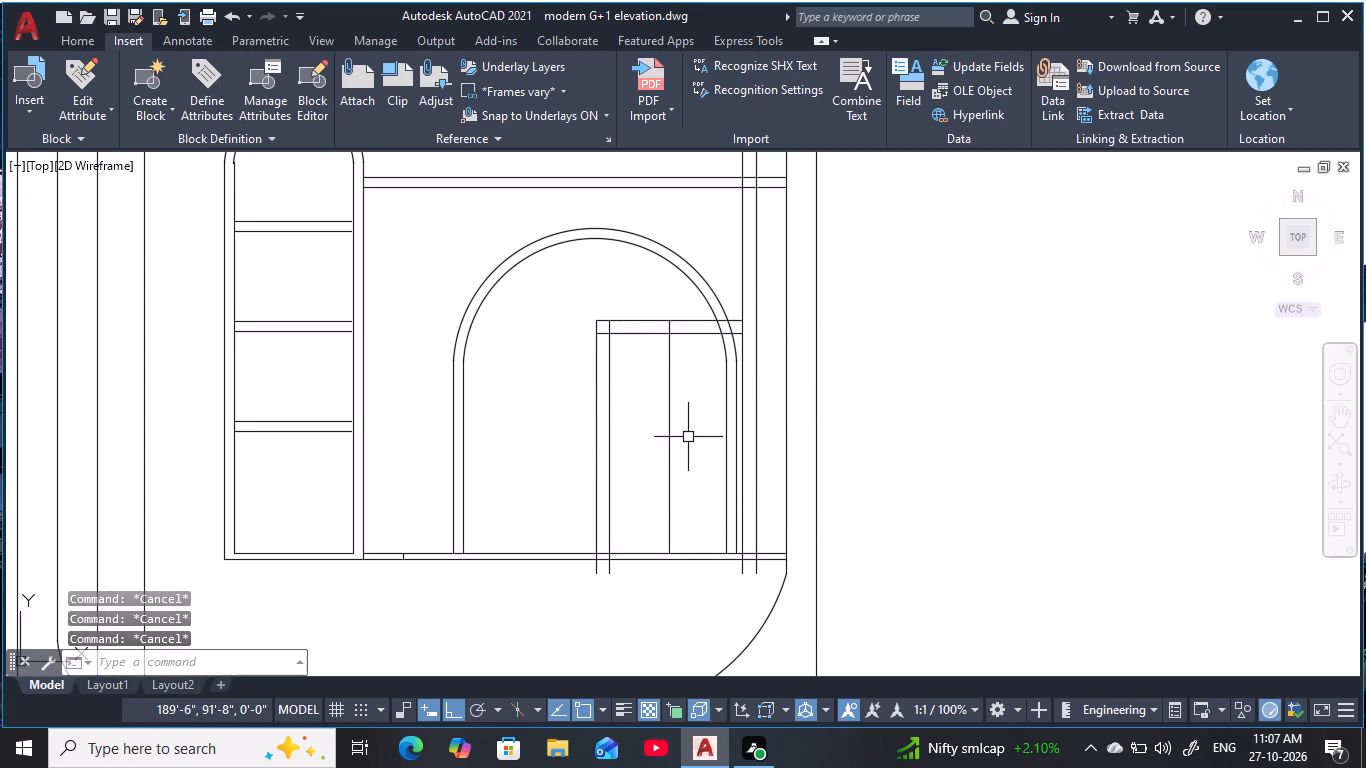
key(Escape)
key(Escape)
middle_drag(692, 434, 697, 401)
key(Escape)
key(Escape)
key(Escape)
key(Escape)
Trim the door frame's vertical lines on both sides back to the upper floor line, including their ends below the floor band.
text(tr)
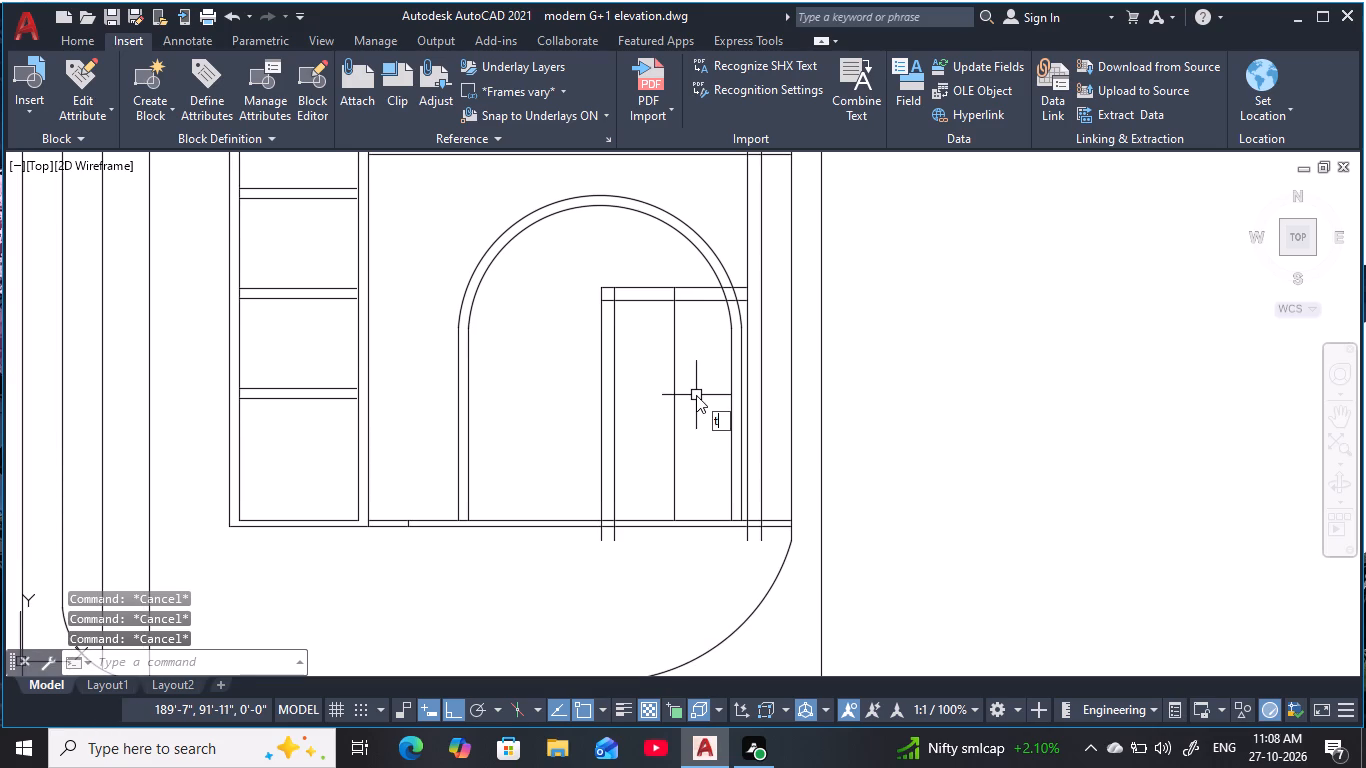
key(space)
scroll(600, 543, up, 2)
drag(662, 533, 587, 530)
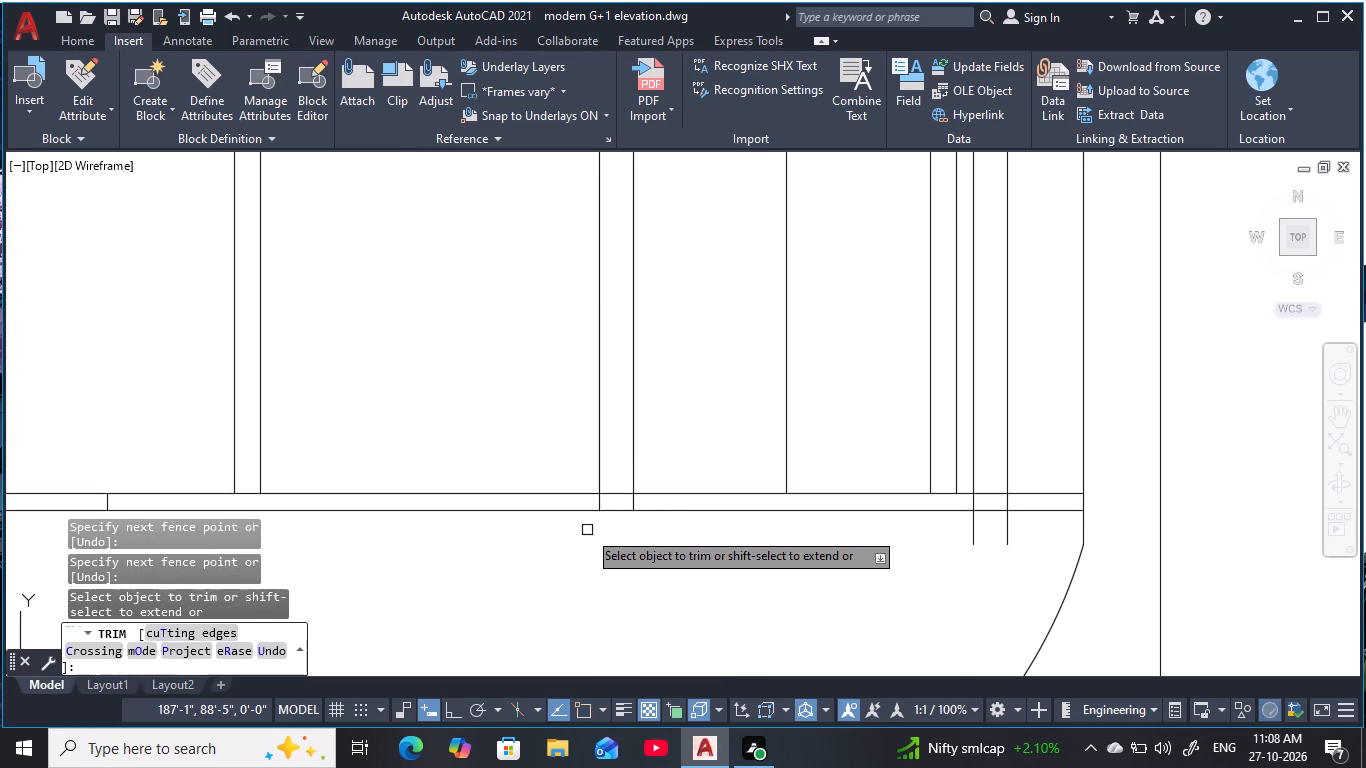
drag(650, 505, 589, 506)
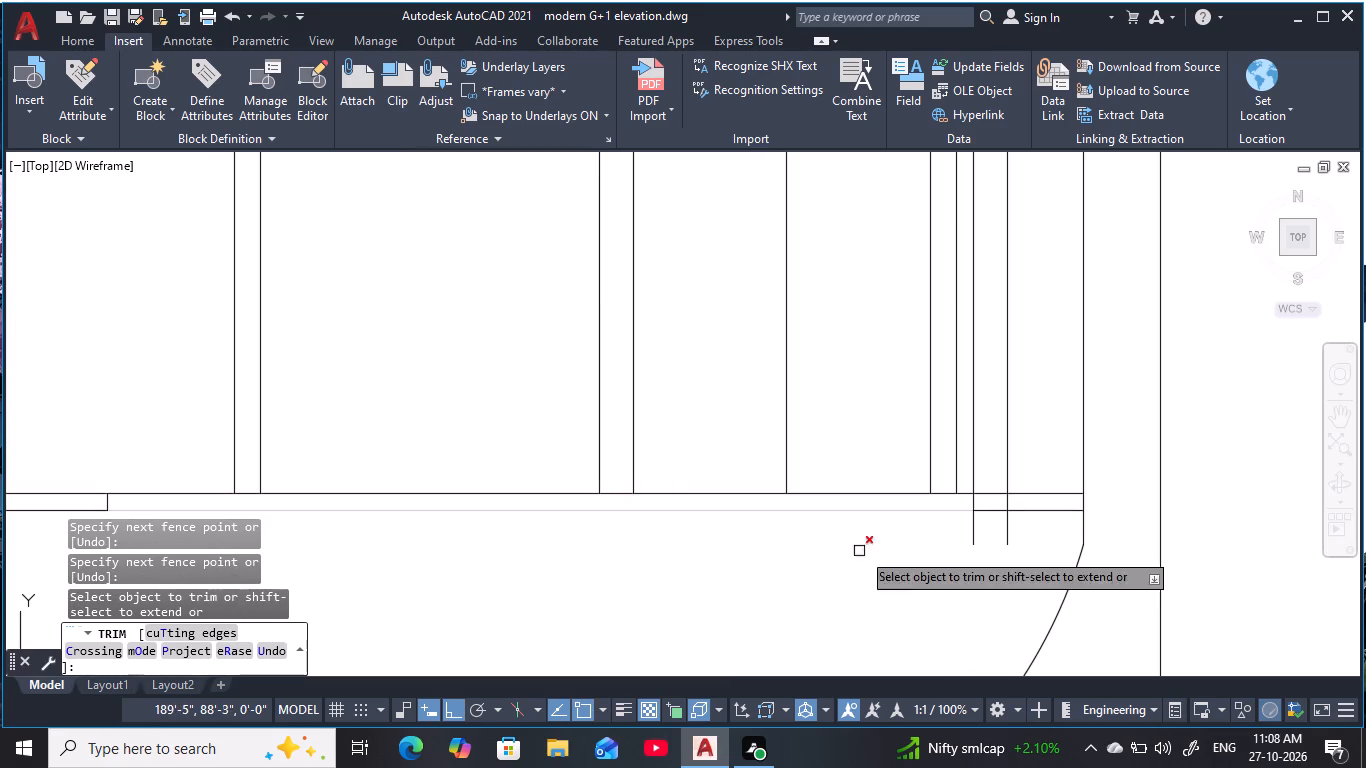
drag(1025, 523, 942, 534)
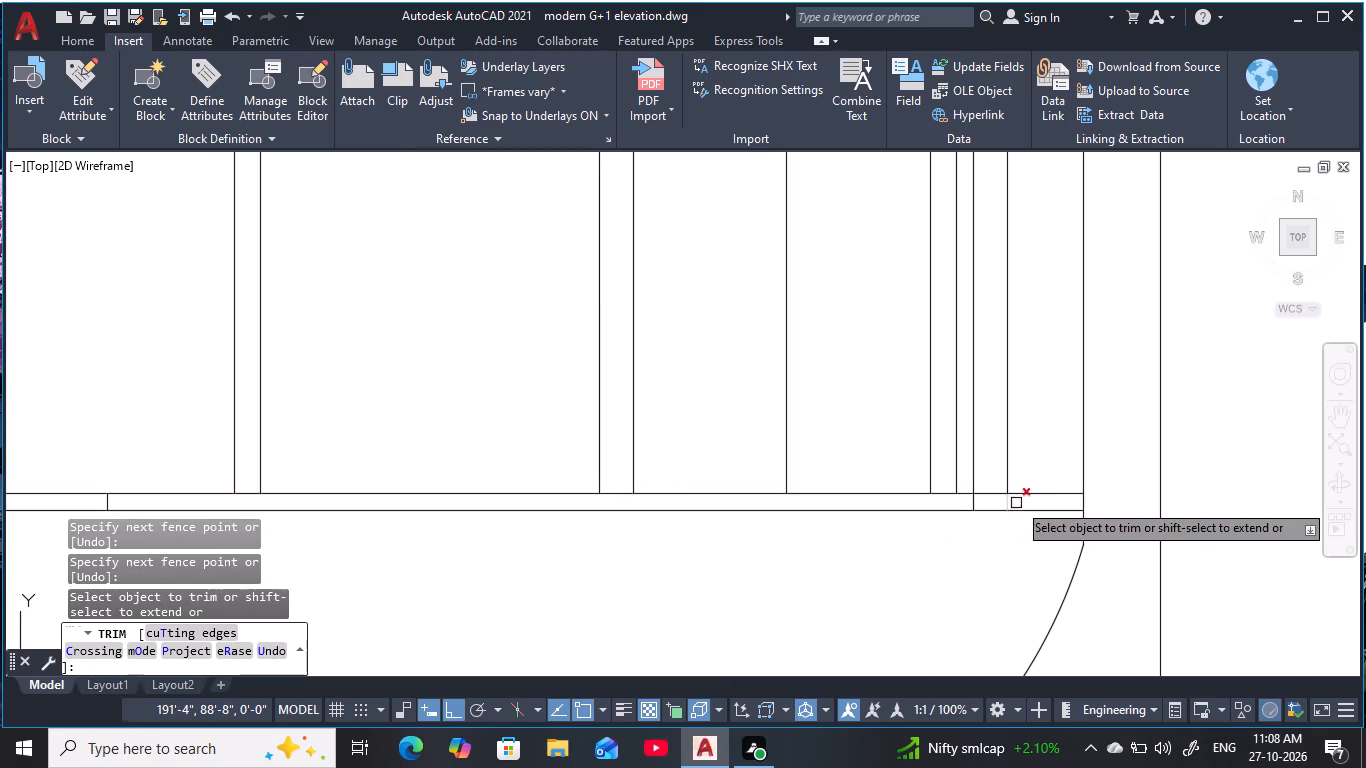
drag(1017, 502, 960, 501)
Trim the two right-hand frame lines where they cross the horizontal band above the large arch.
scroll(895, 488, down, 2)
middle_drag(794, 469, 803, 526)
middle_drag(945, 272, 954, 290)
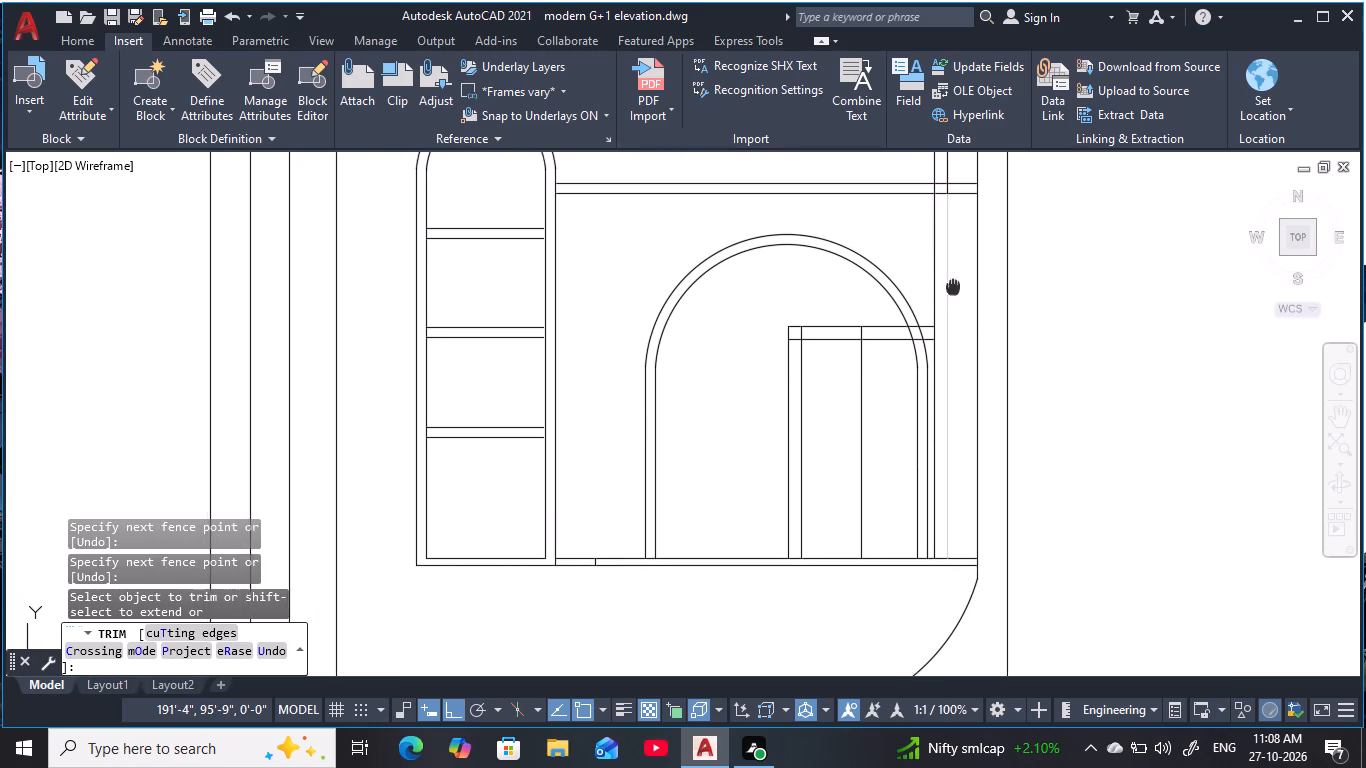
middle_drag(954, 290, 855, 460)
scroll(856, 360, up, 1)
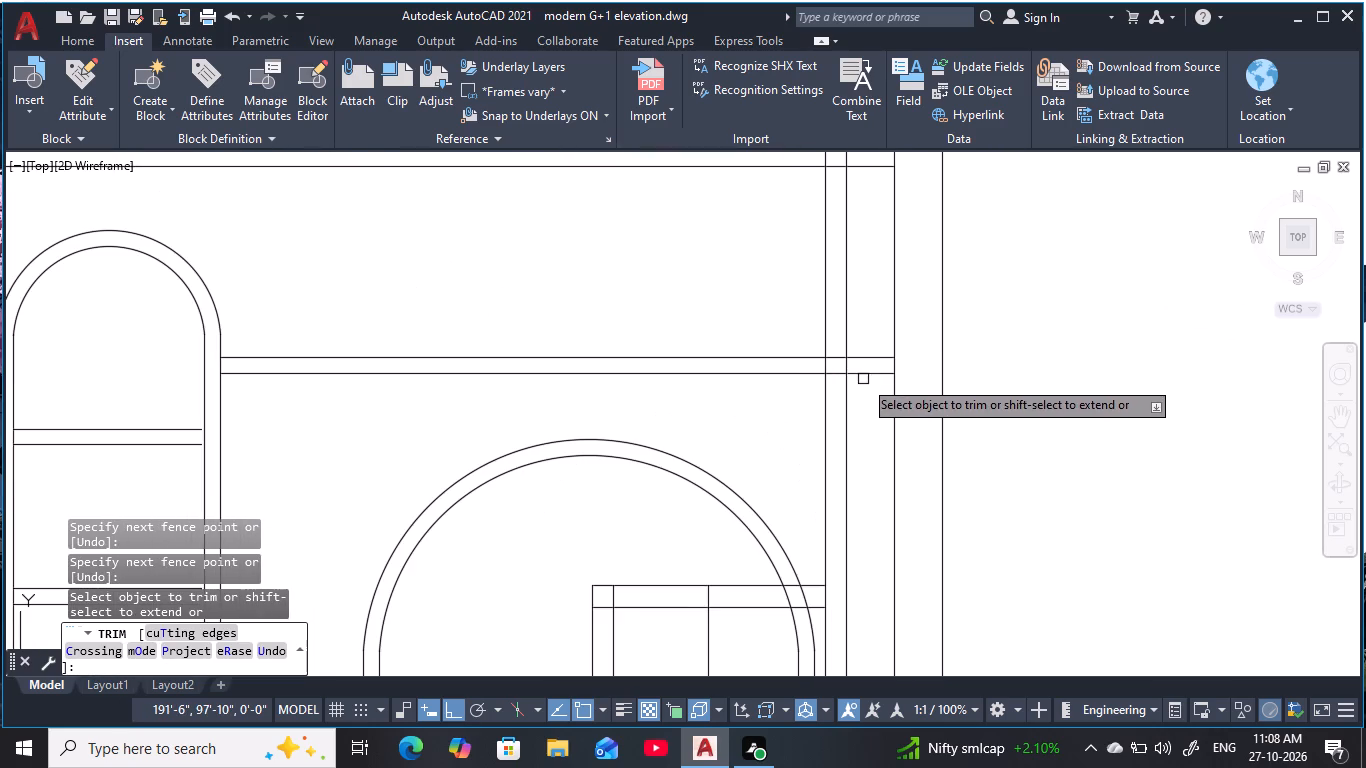
scroll(862, 379, up, 3)
drag(836, 327, 666, 321)
key(Escape)
key(Escape)
Erase the two leftover vertical pieces above the horizontal band.
scroll(812, 345, down, 3)
middle_drag(830, 354, 859, 462)
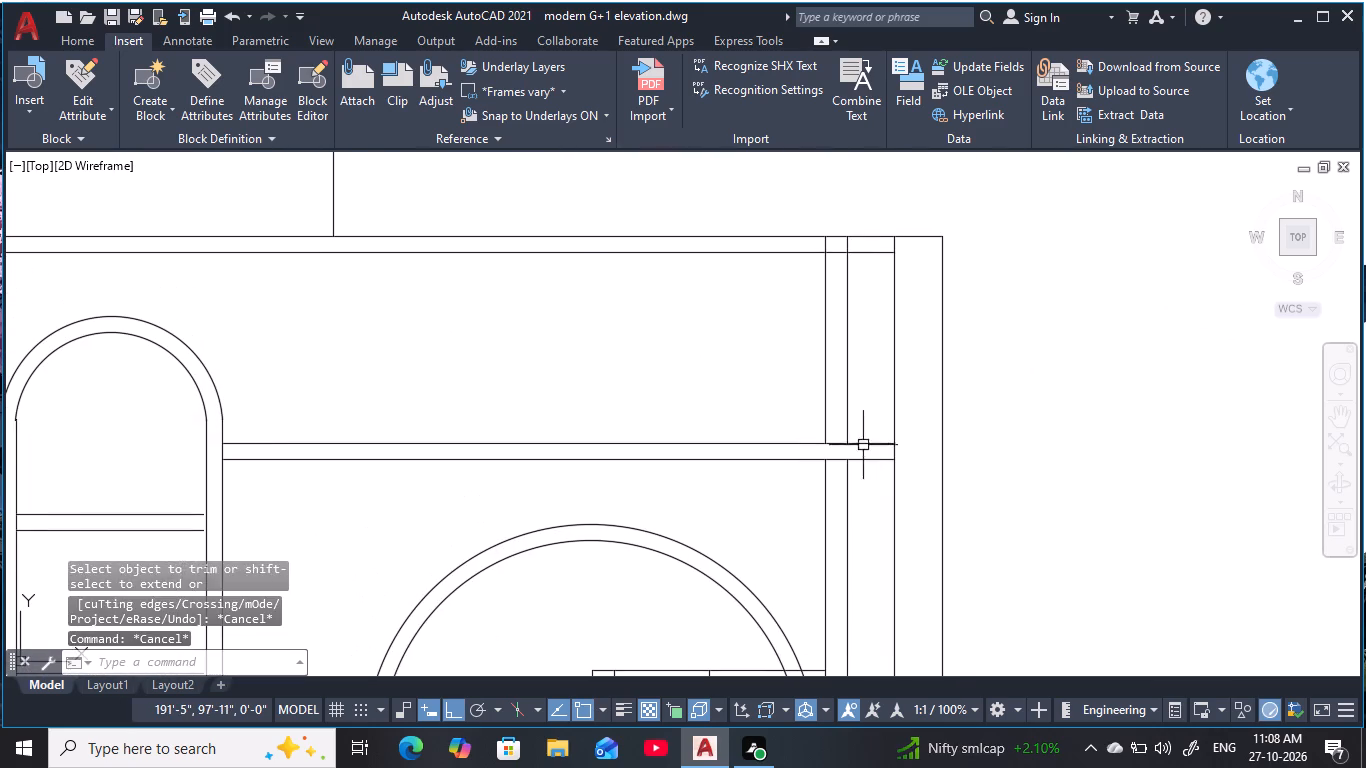
key(Escape)
click(873, 396)
click(738, 366)
text(e)
key(space)
Trim away the two right-hand frame verticals outside the arch, from the horizontal band down to the floor.
scroll(870, 535, down, 1)
middle_drag(874, 542, 867, 375)
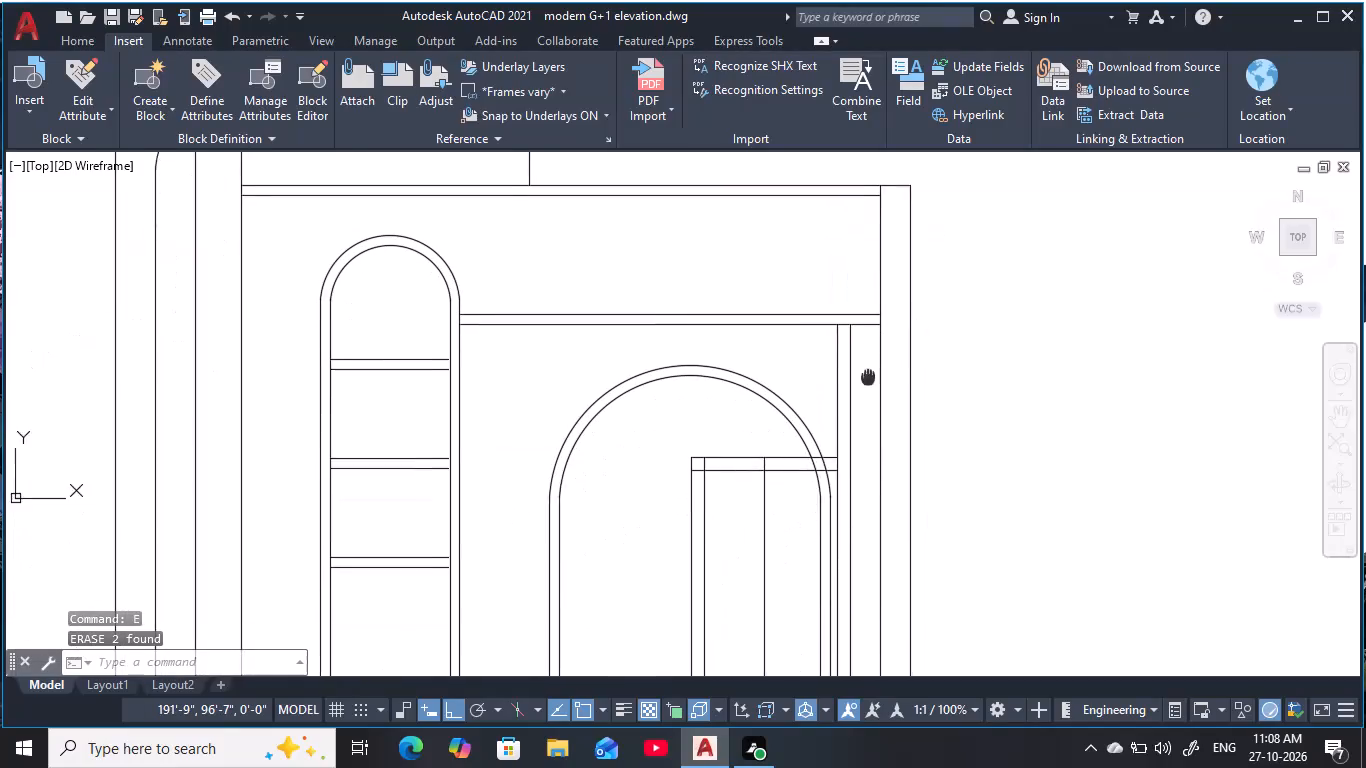
middle_drag(867, 375, 864, 368)
text(tr)
key(space)
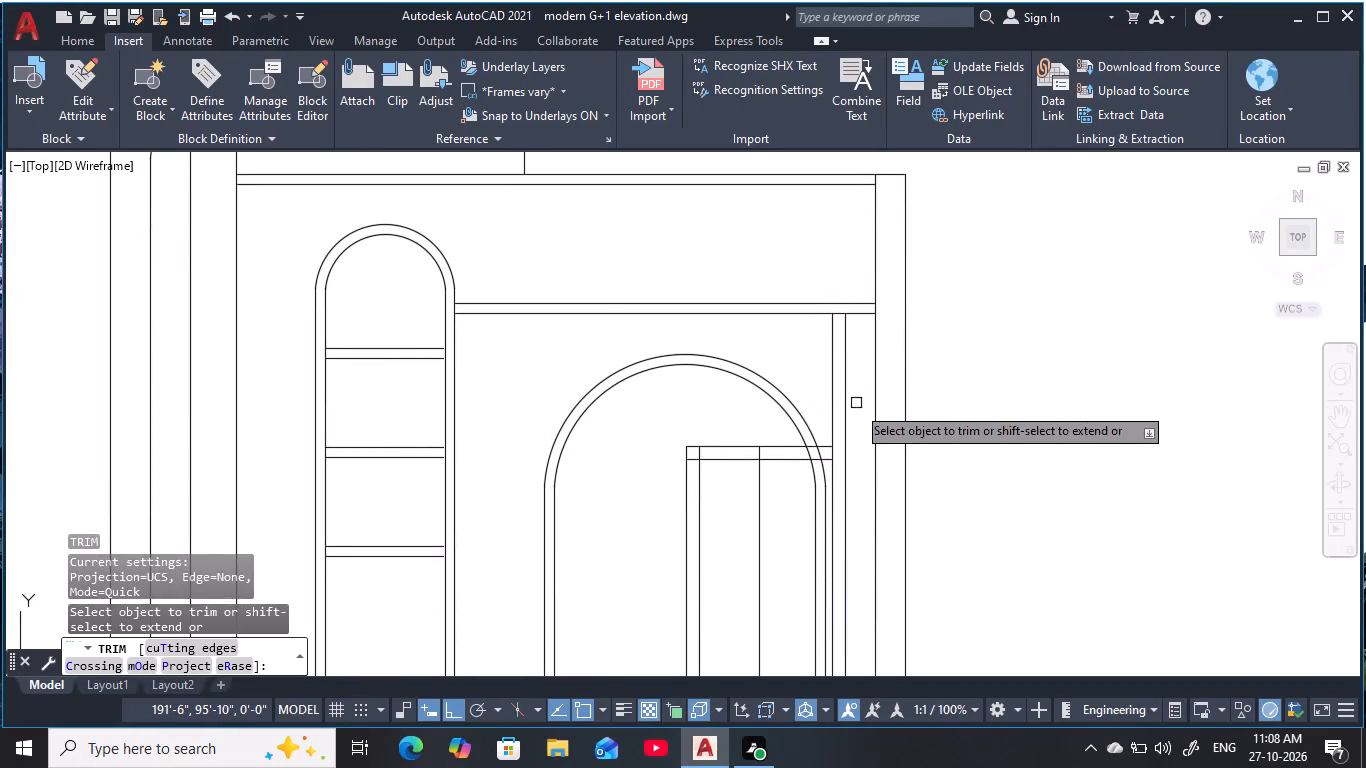
scroll(858, 417, up, 1)
click(817, 432)
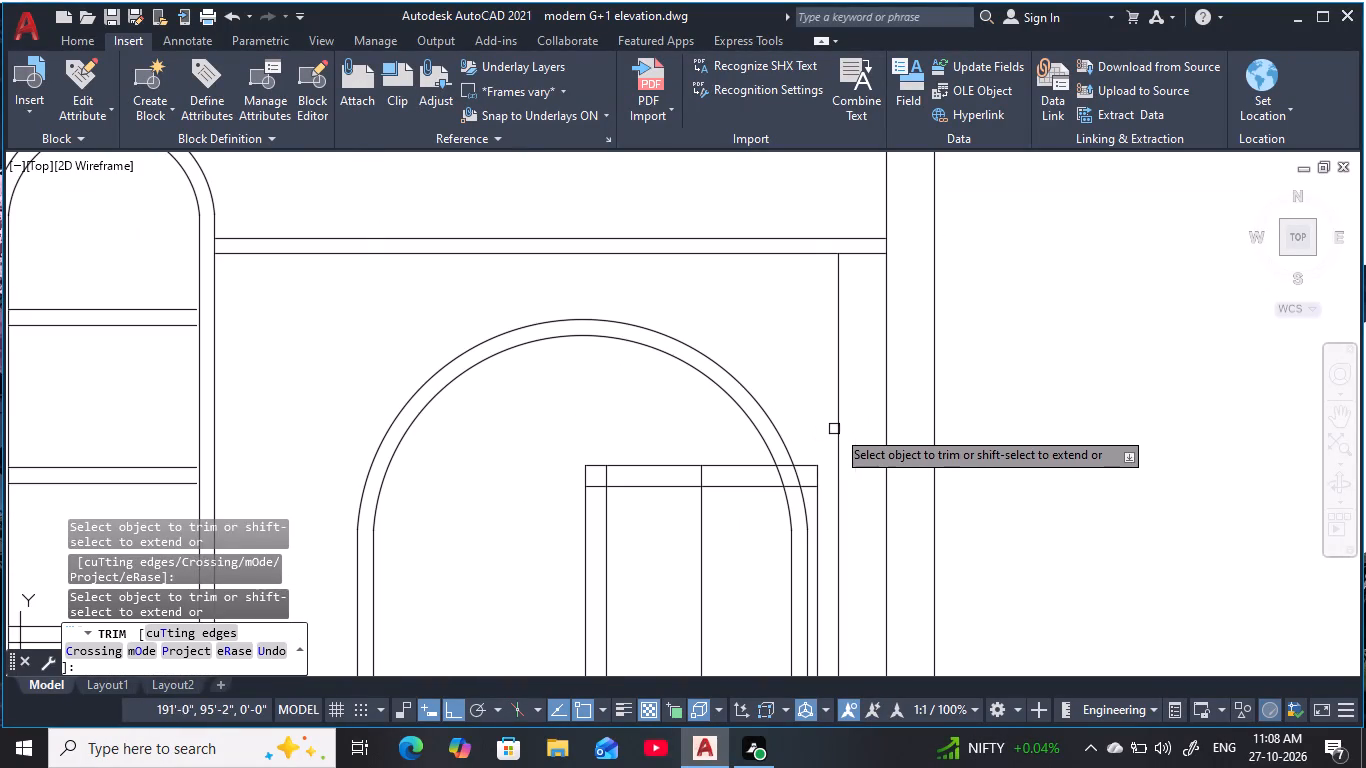
scroll(846, 426, down, 1)
middle_drag(850, 429, 852, 367)
drag(859, 401, 839, 422)
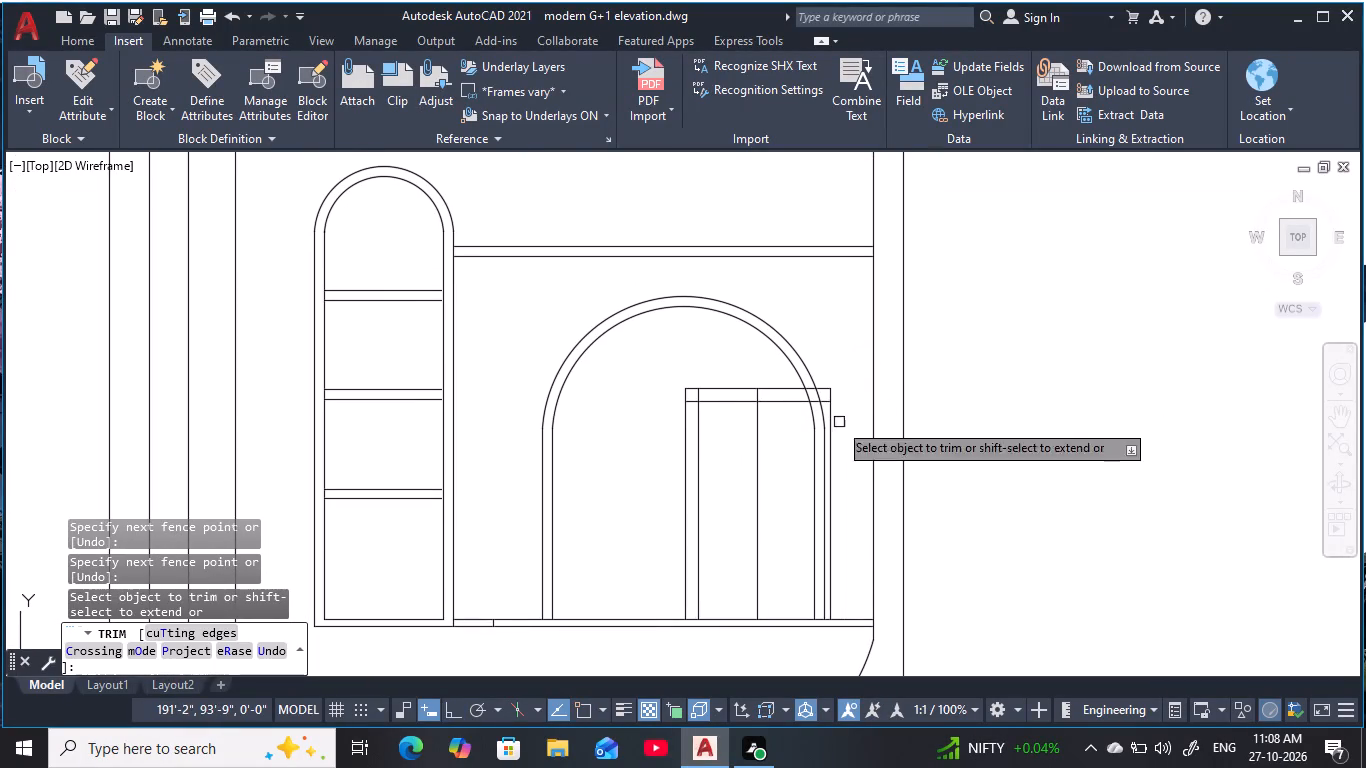
scroll(847, 490, up, 2)
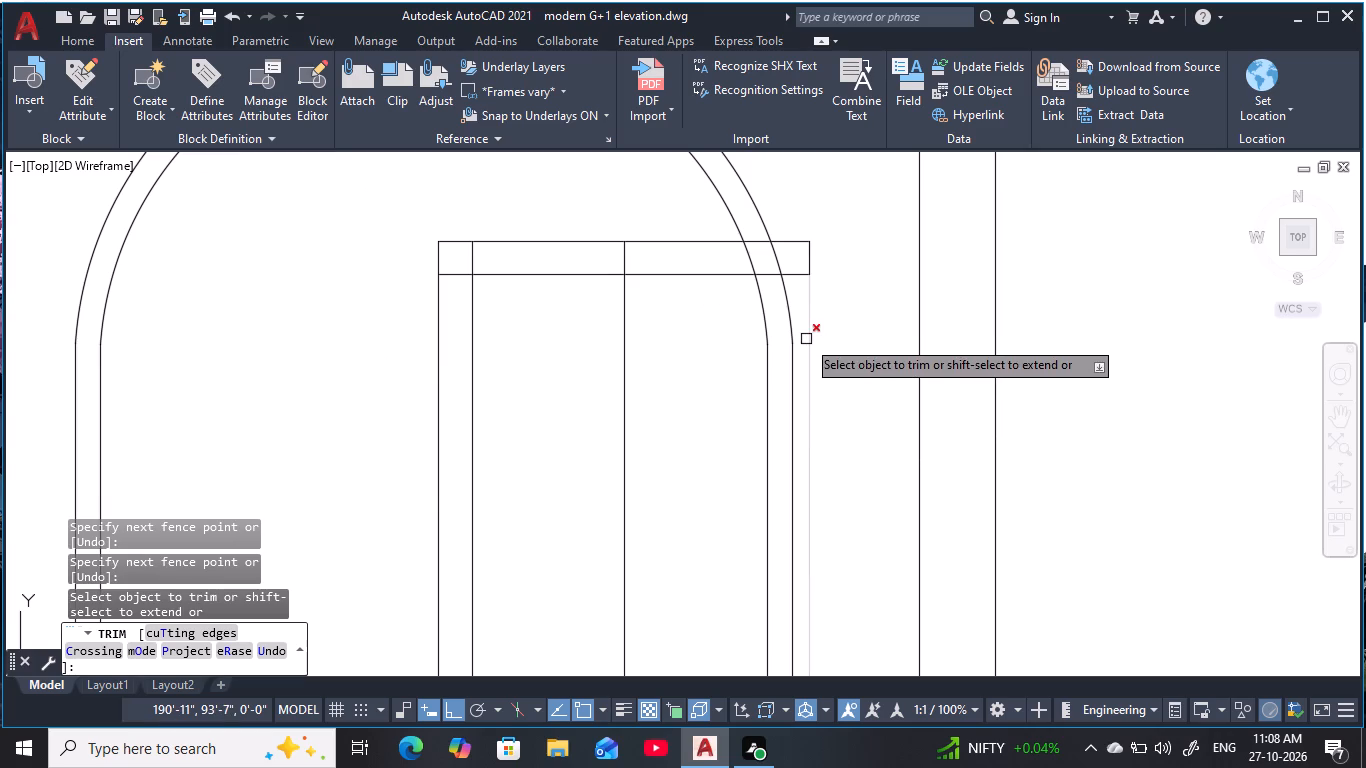
click(806, 329)
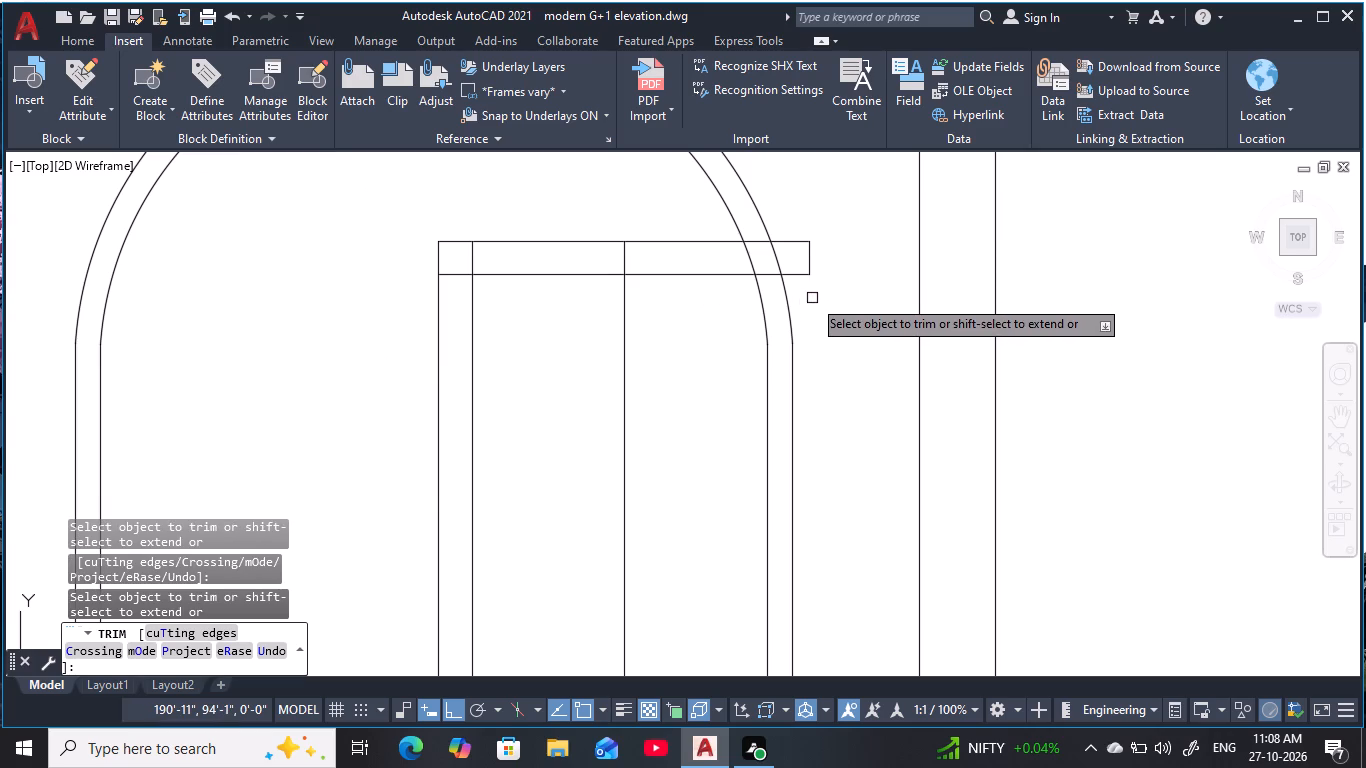
Trim the door frame's top line ends and short vertical piece projecting beyond the arch's outer curve.
drag(803, 276, 814, 281)
click(814, 281)
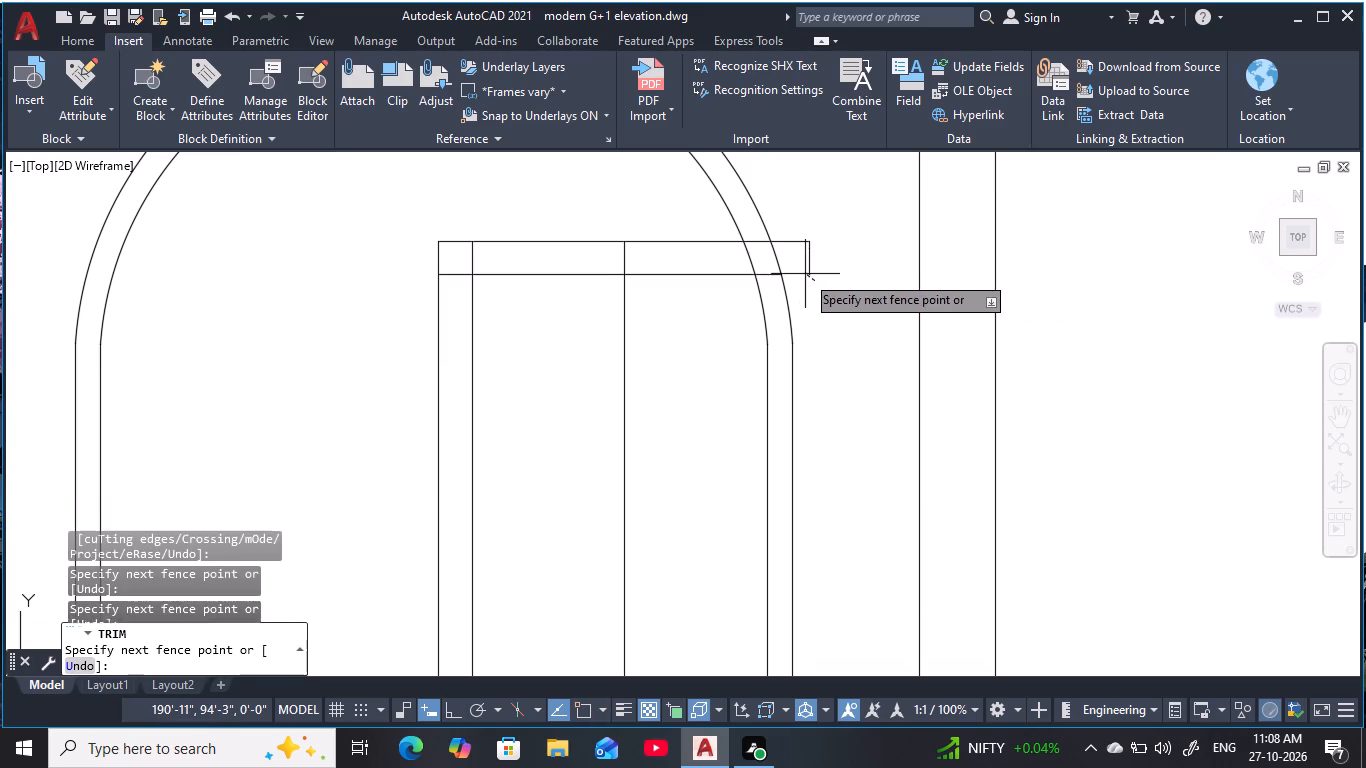
click(792, 235)
scroll(808, 273, down, 2)
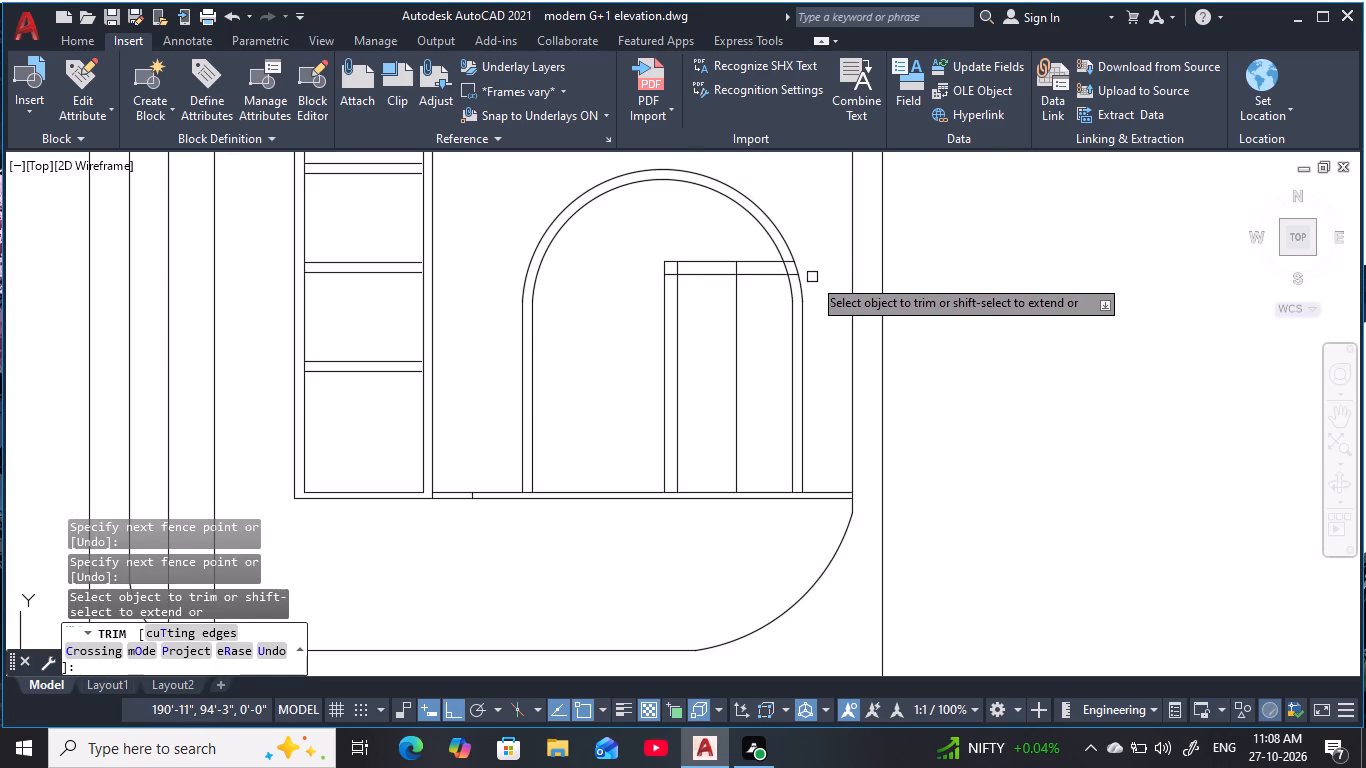
scroll(827, 372, down, 2)
key(Escape)
key(Escape)
key(Escape)
key(Escape)
key(Escape)
Clean up the door frame's upper left corner and trim its two top lines between the arch curves.
scroll(804, 385, up, 1)
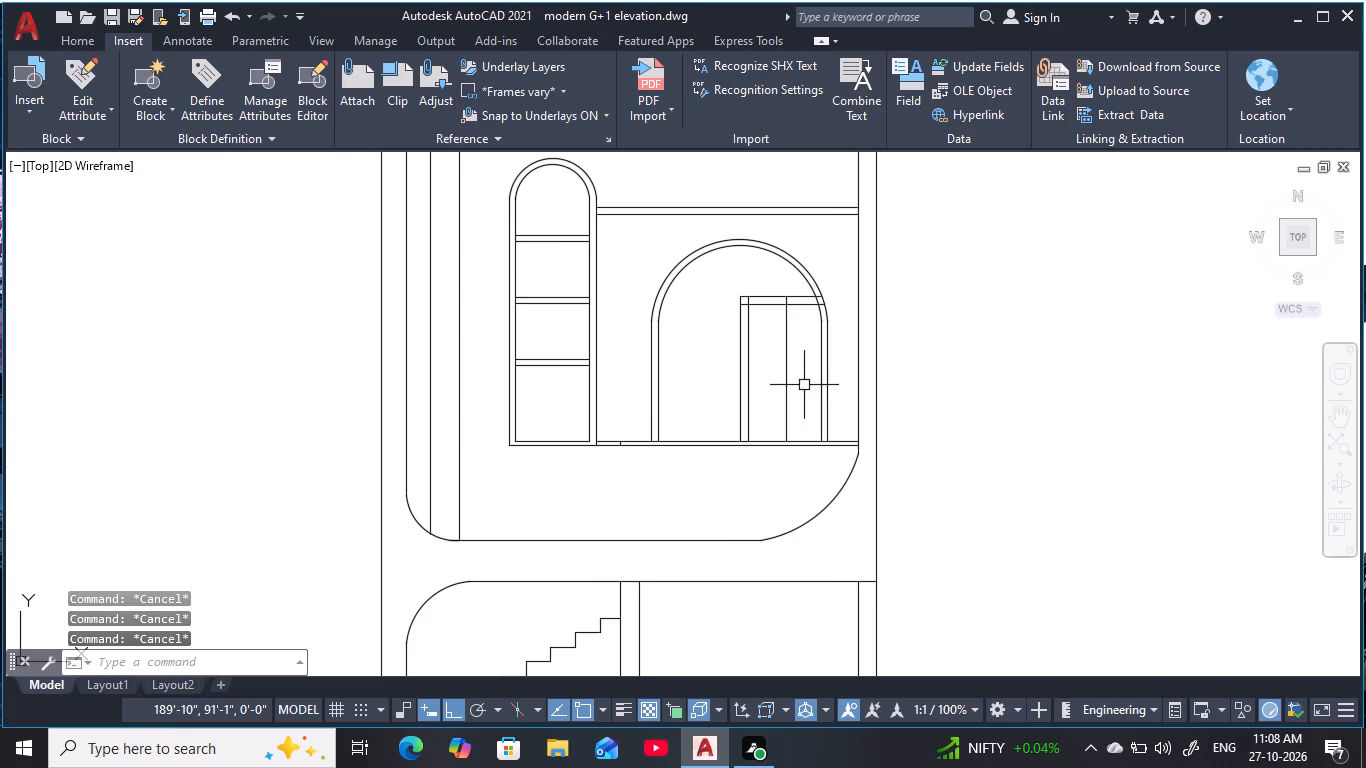
middle_click(804, 385)
scroll(809, 383, up, 1)
key(Escape)
key(Escape)
scroll(738, 256, up, 3)
text(tr)
key(space)
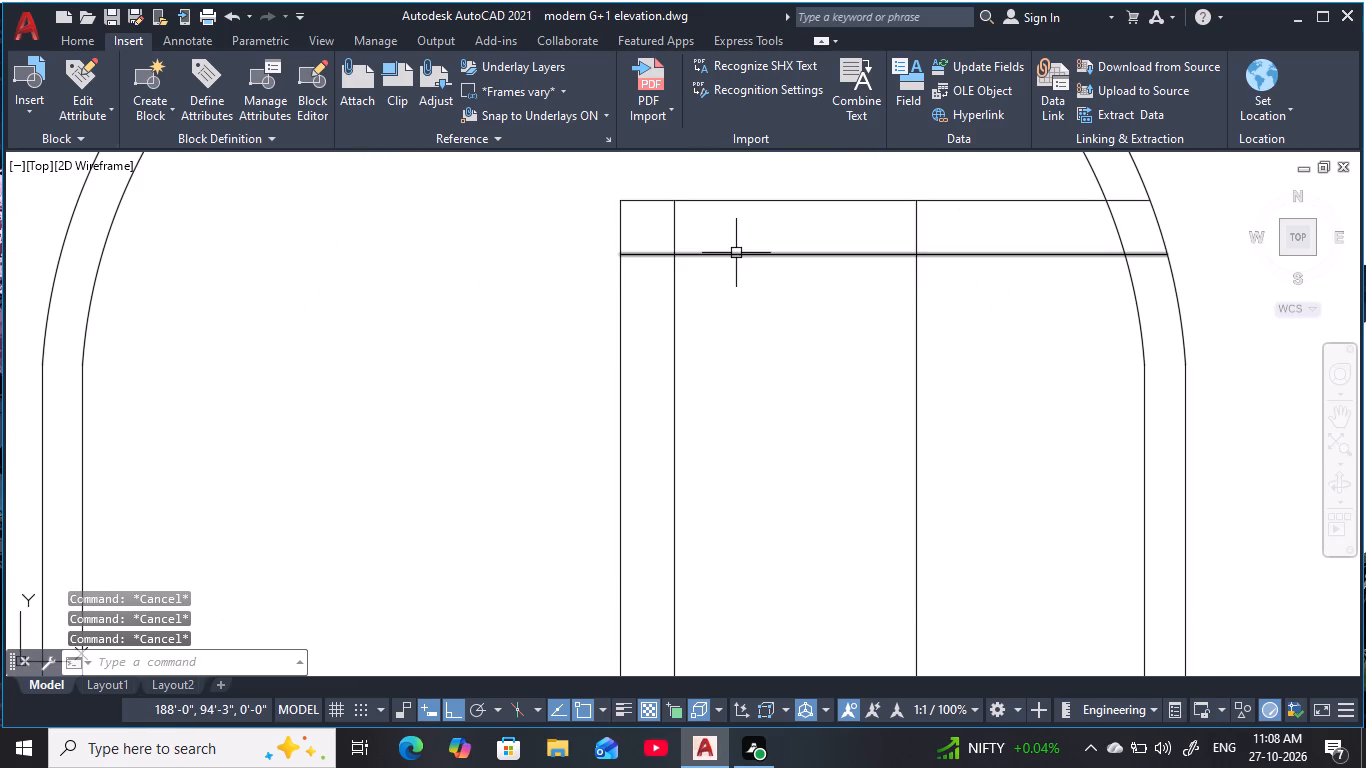
drag(689, 231, 649, 259)
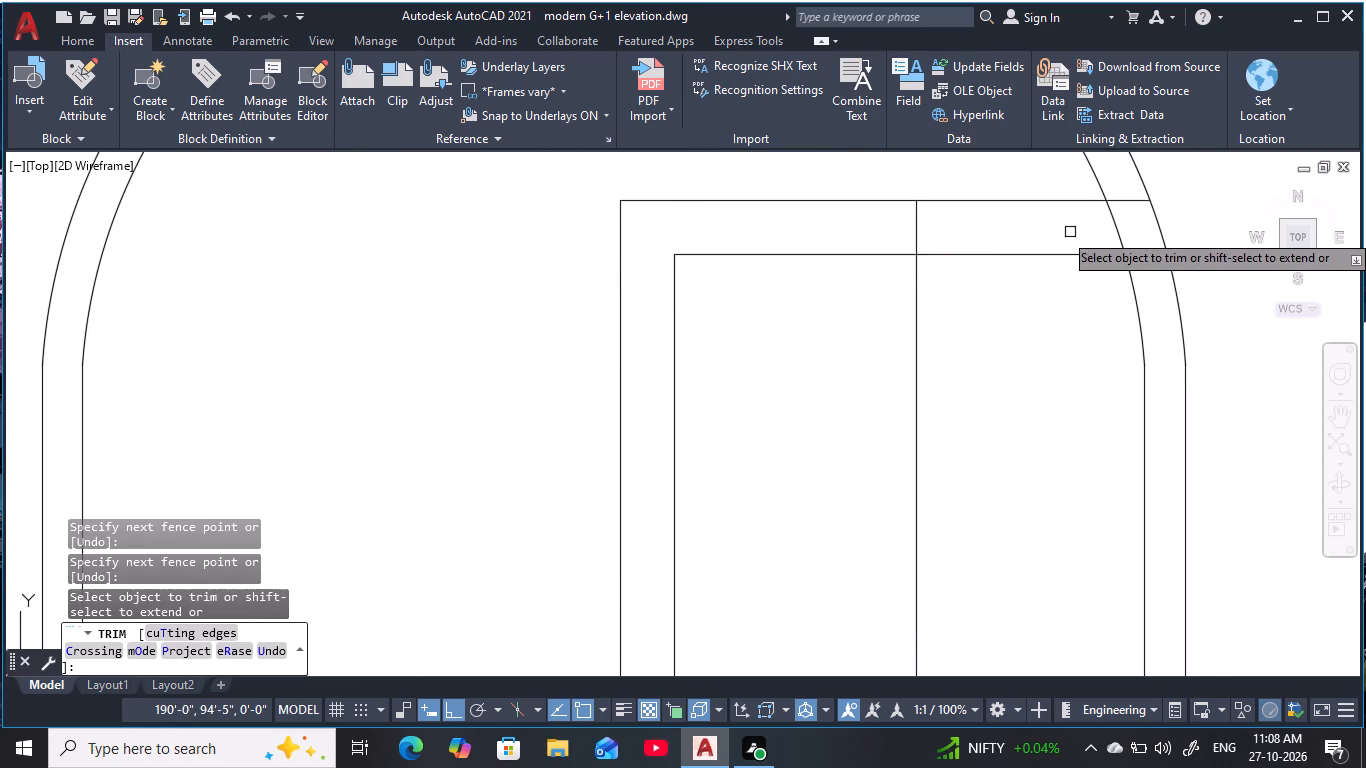
click(1130, 203)
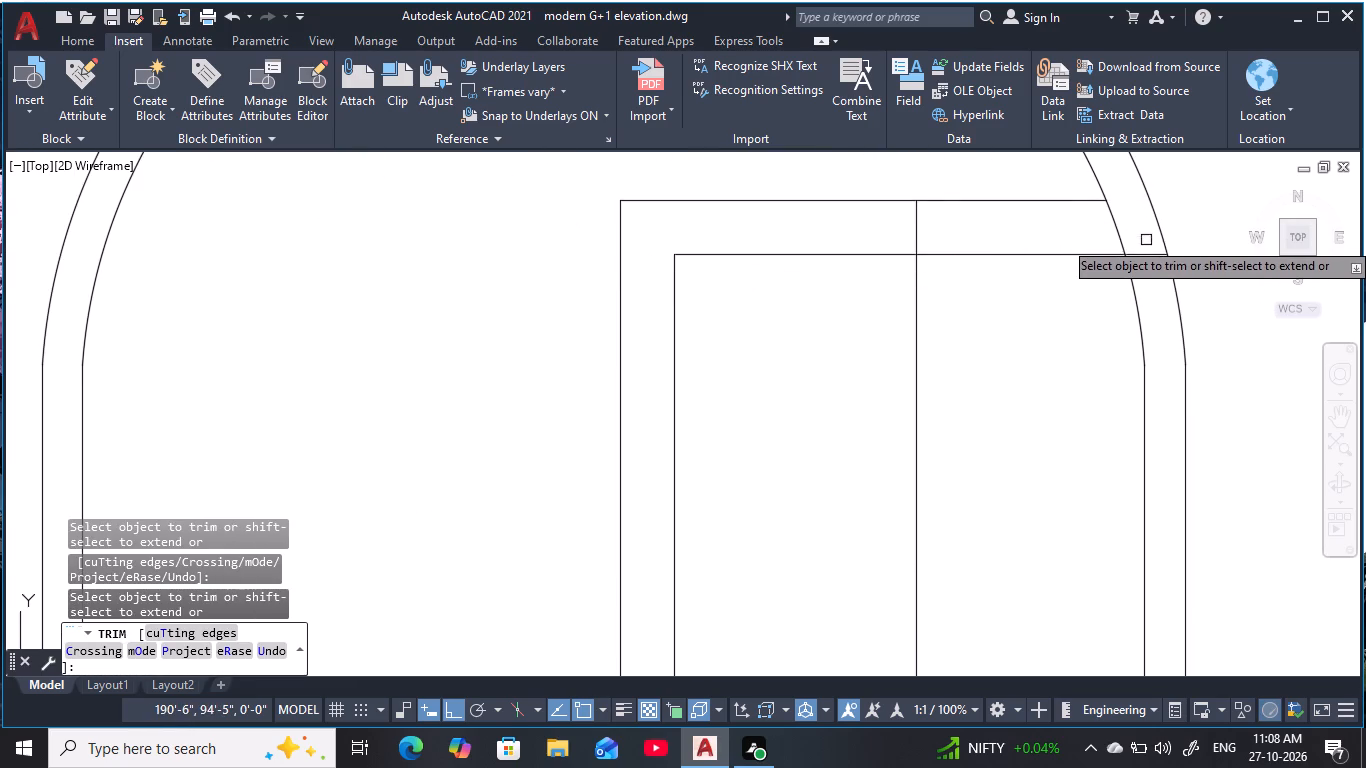
click(1145, 254)
Trim the door's vertical centre line between the two top frame lines.
scroll(1016, 385, down, 3)
middle_drag(1018, 386, 979, 336)
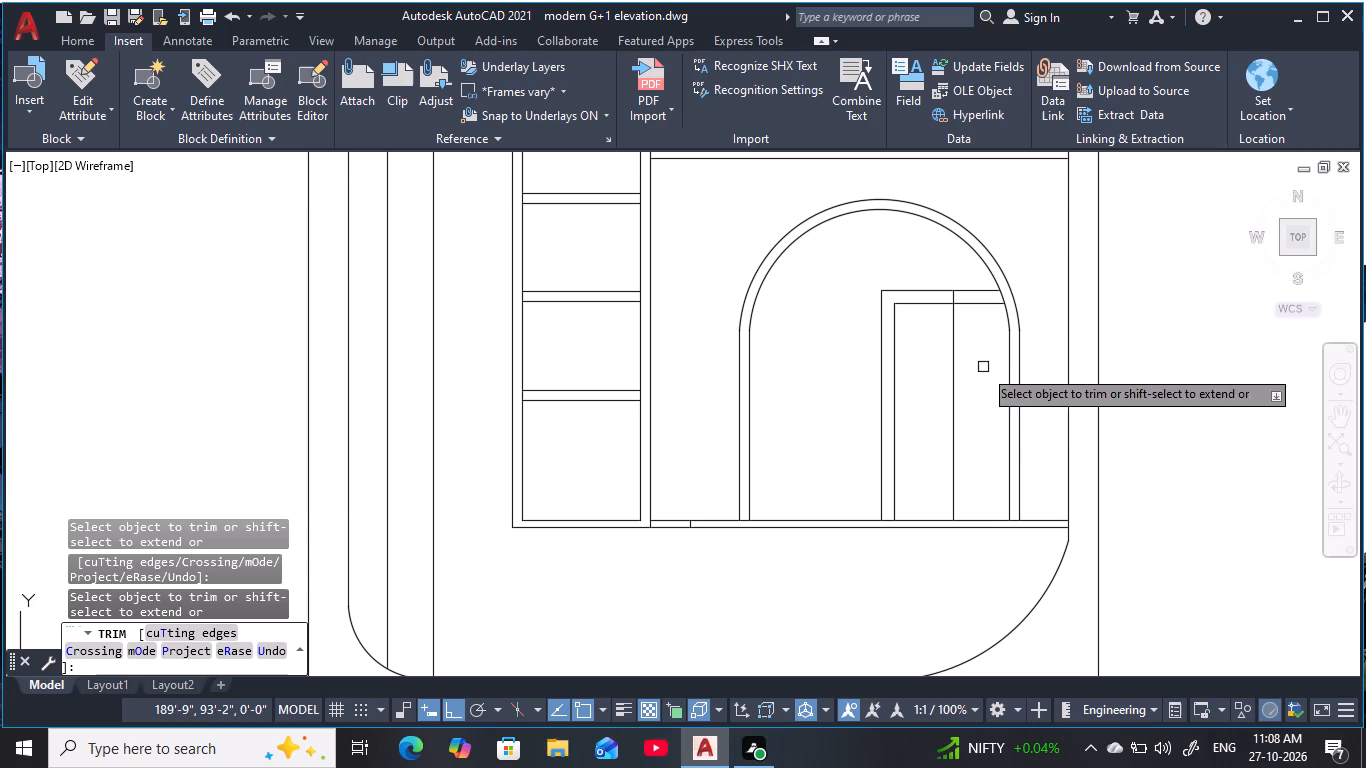
scroll(984, 465, down, 1)
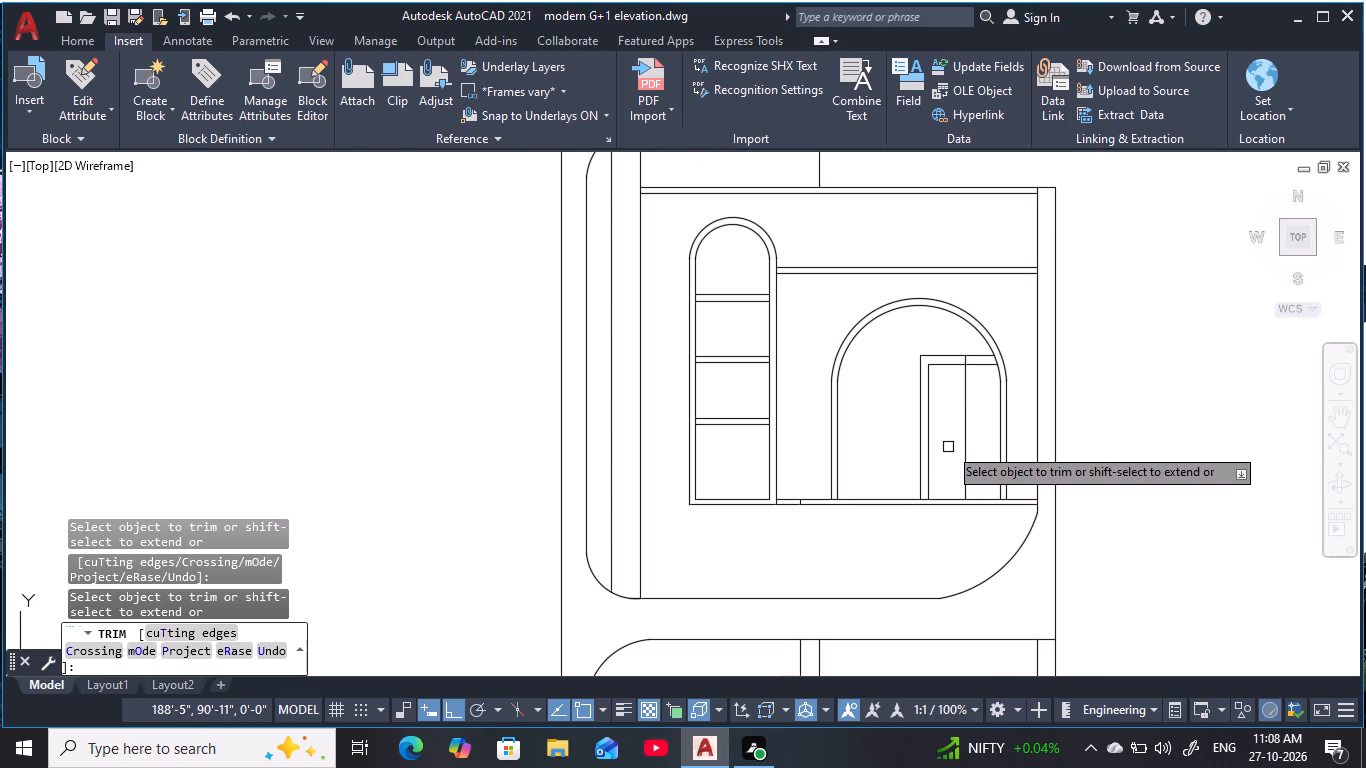
scroll(965, 353, up, 3)
drag(979, 382, 946, 382)
scroll(981, 426, down, 3)
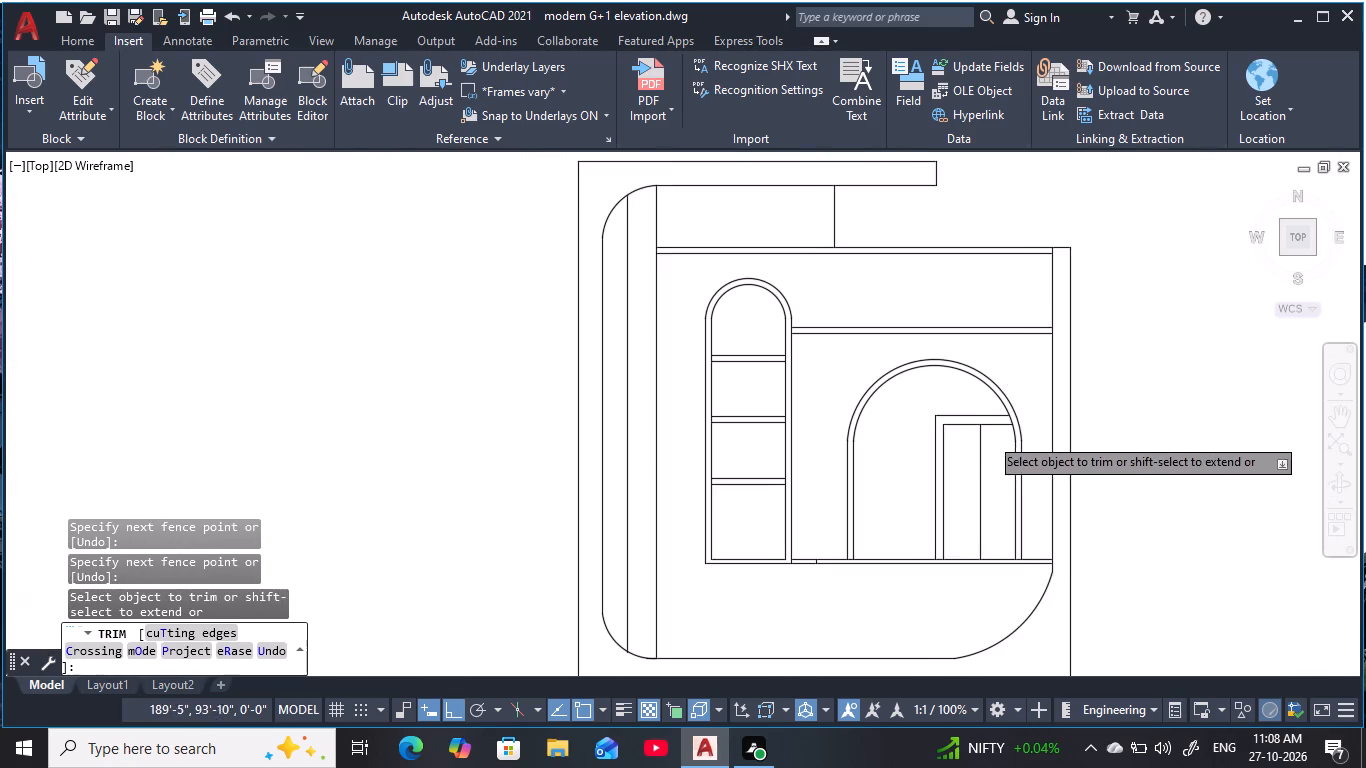
middle_drag(998, 450, 989, 402)
middle_drag(953, 547, 941, 514)
key(Escape)
key(Escape)
key(Escape)
key(Escape)
key(Escape)
Offset the arched shelf unit's outer right line 9" toward the large arch.
text(o)
key(space)
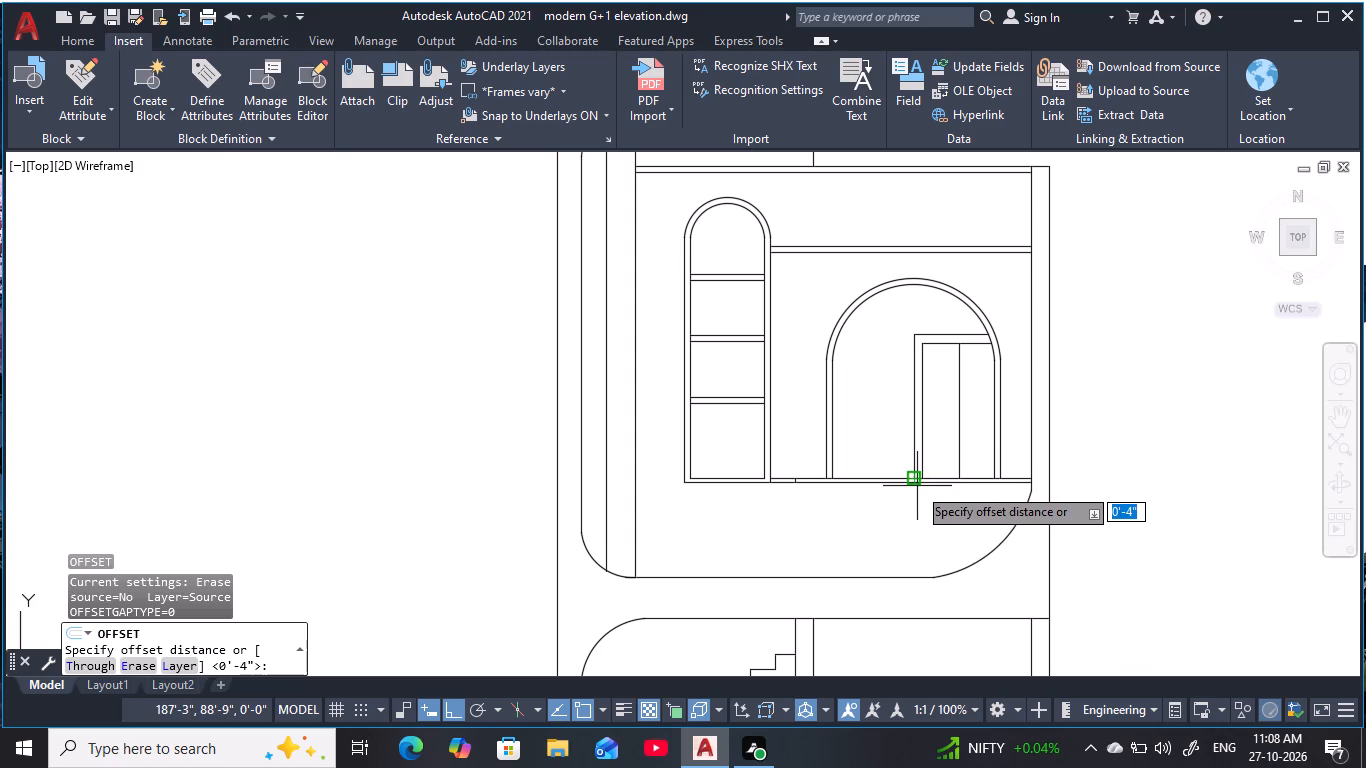
text(9)
key(space)
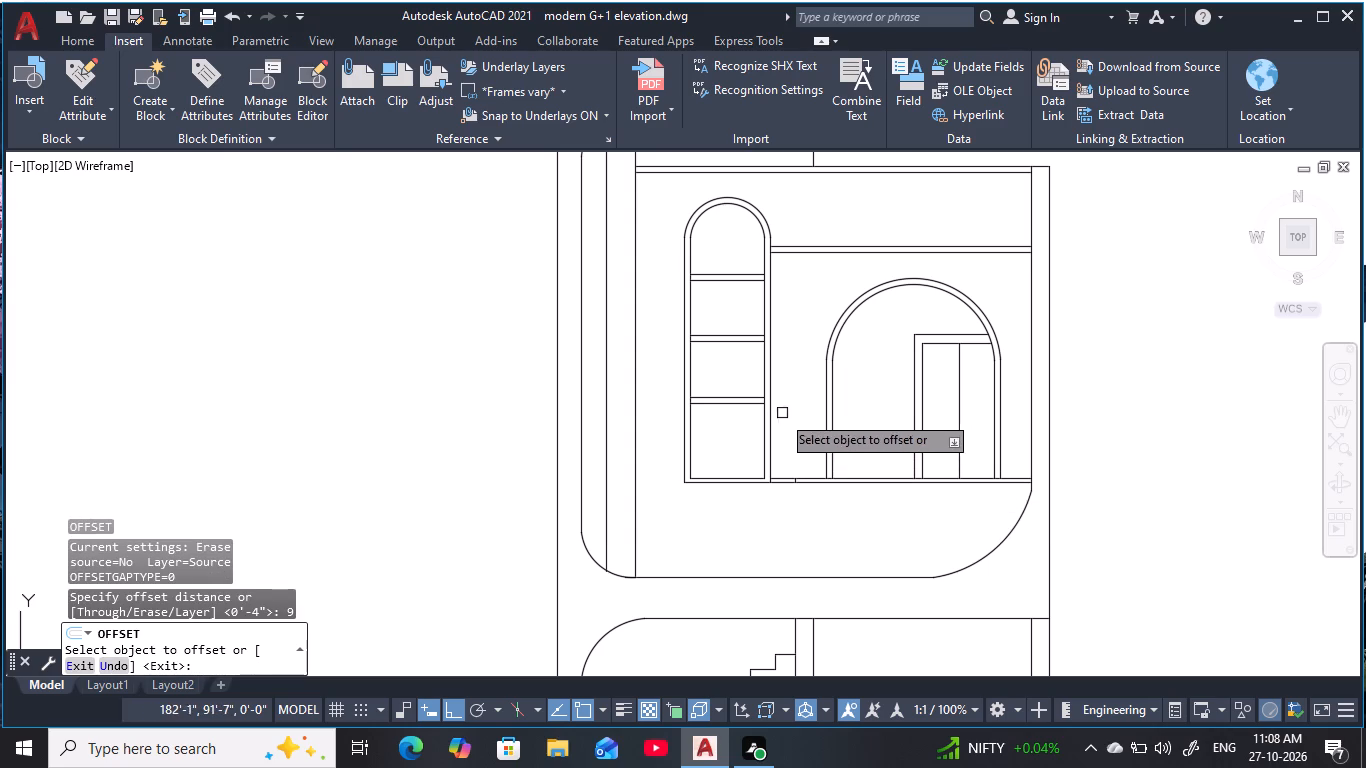
click(773, 422)
click(930, 423)
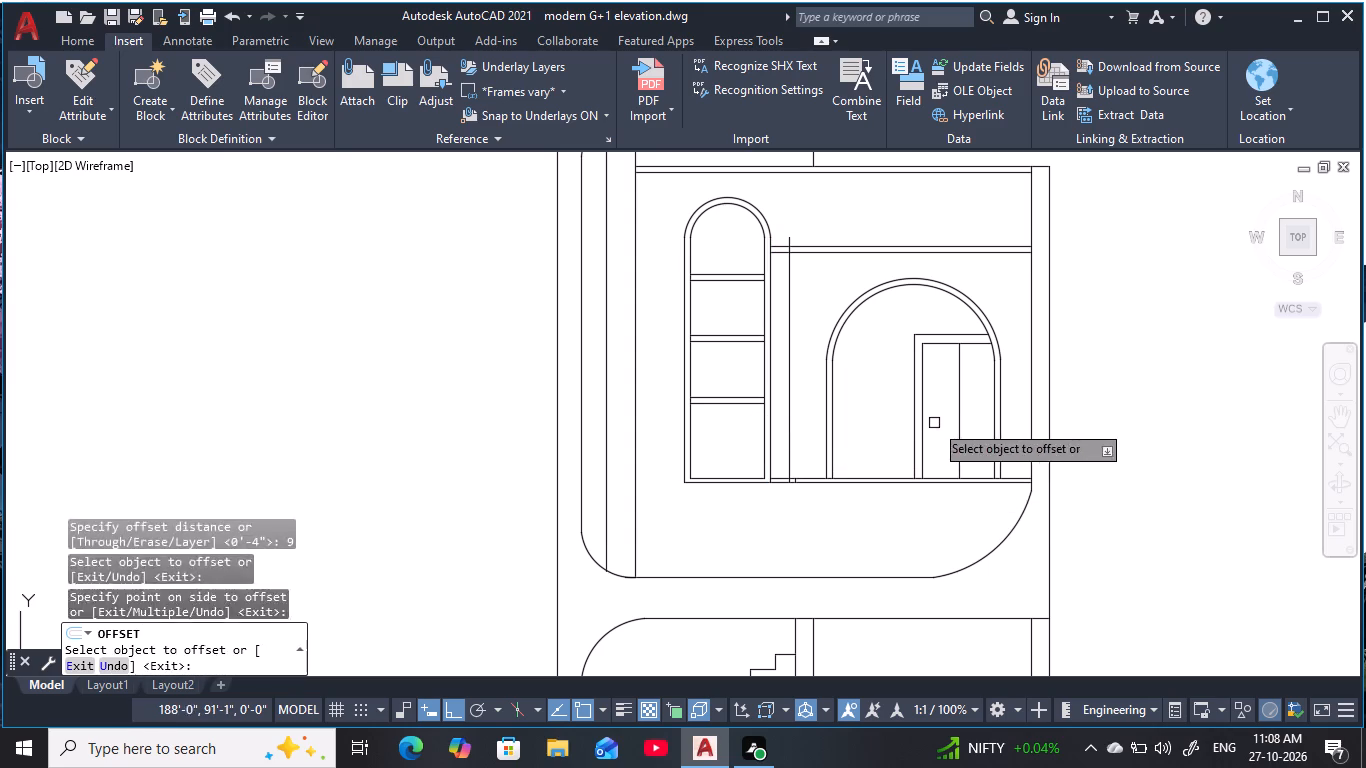
key(Escape)
key(Escape)
key(Escape)
Offset the new vertical line beside the shelf unit 3'6" to the right.
text(o 3)
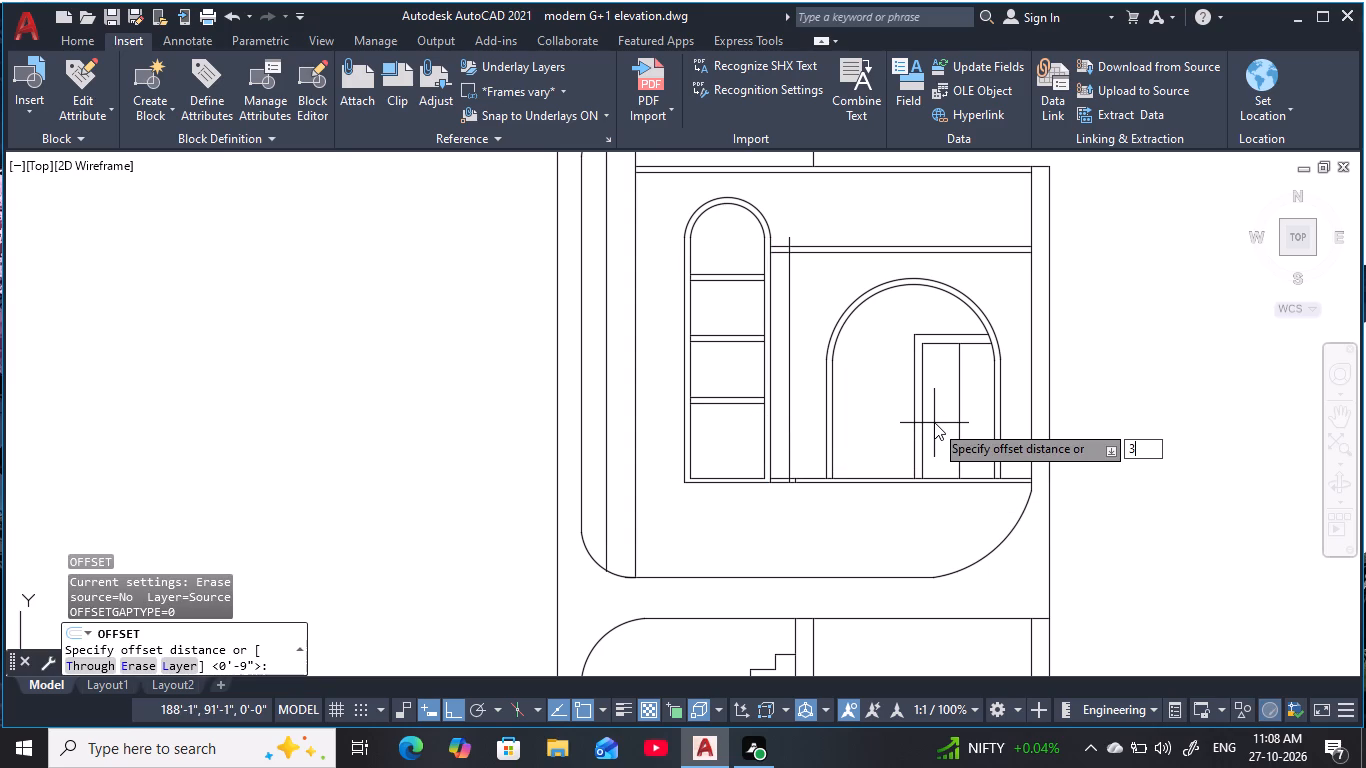
key(apostrophe)
text(6)
key(space)
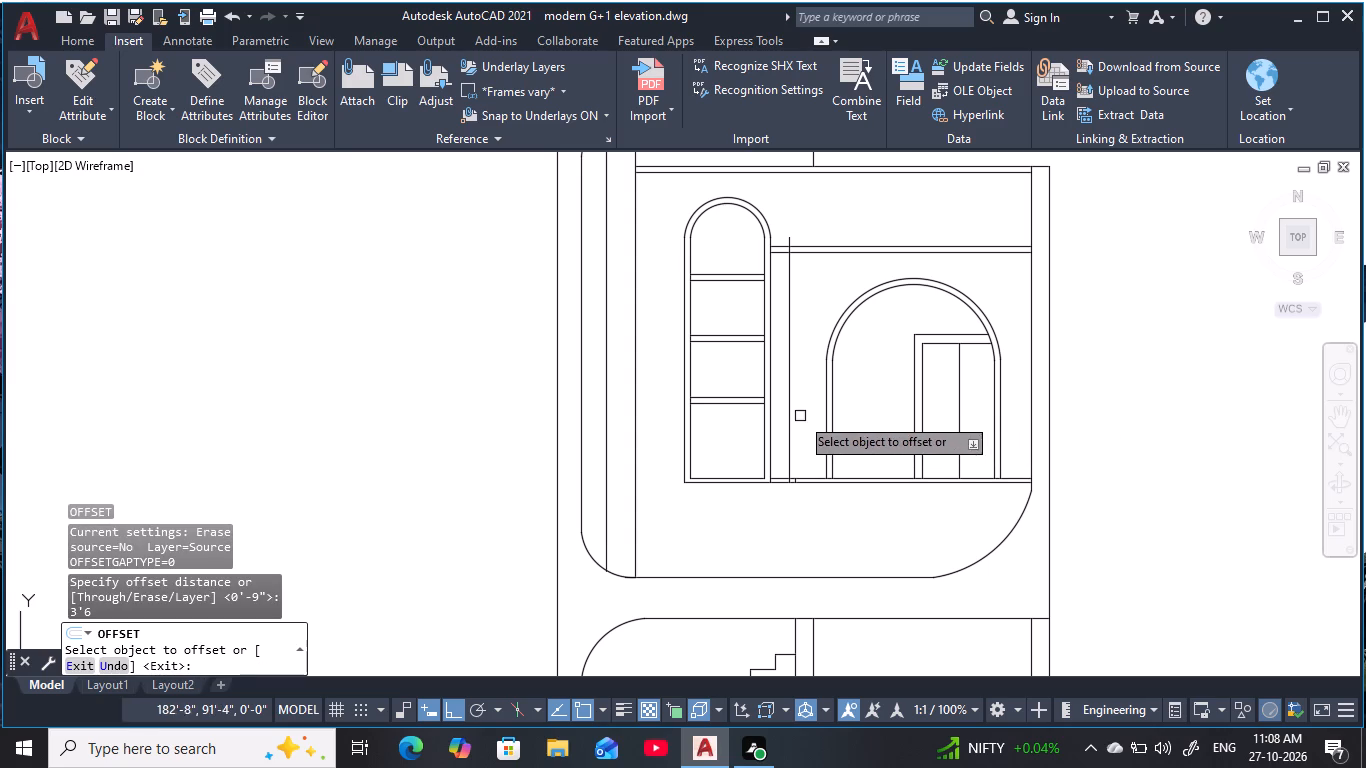
click(791, 418)
click(923, 420)
key(Escape)
key(Escape)
key(Escape)
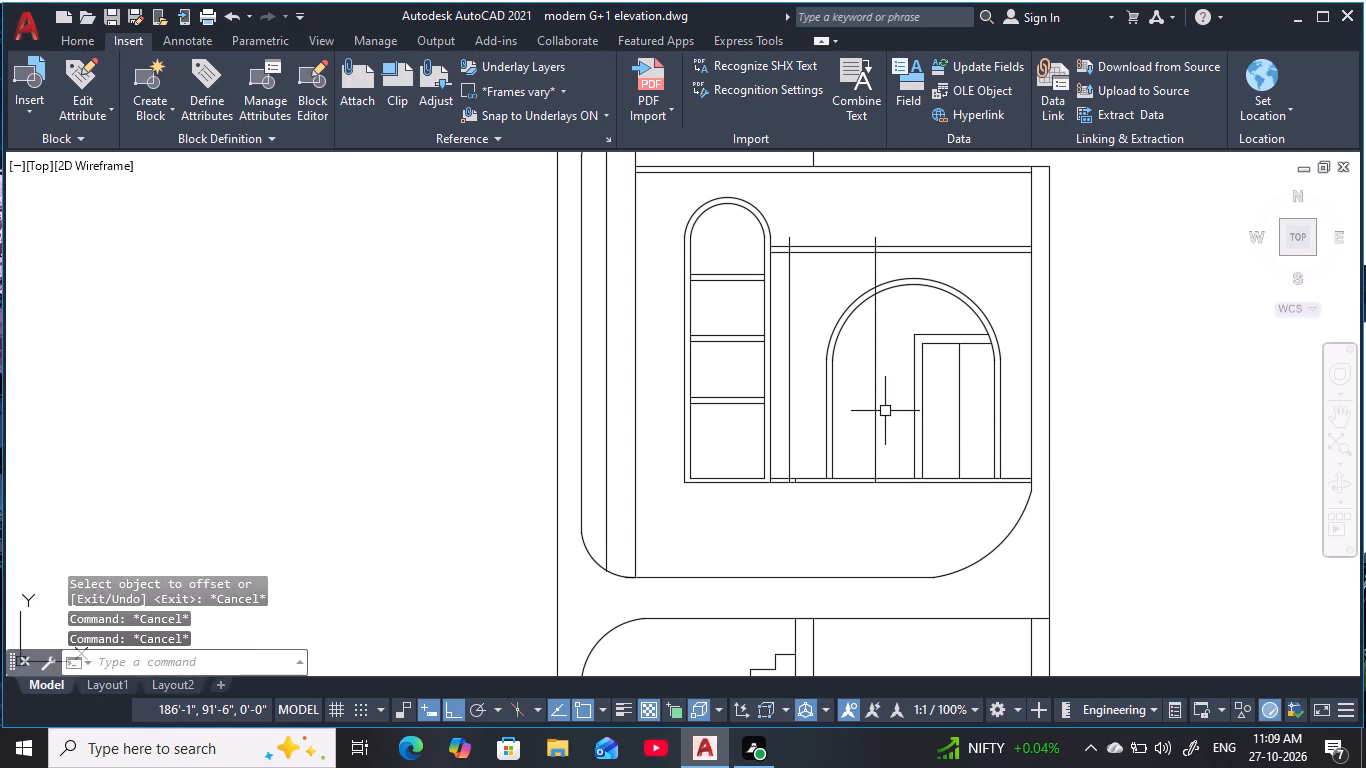
key(Escape)
key(Escape)
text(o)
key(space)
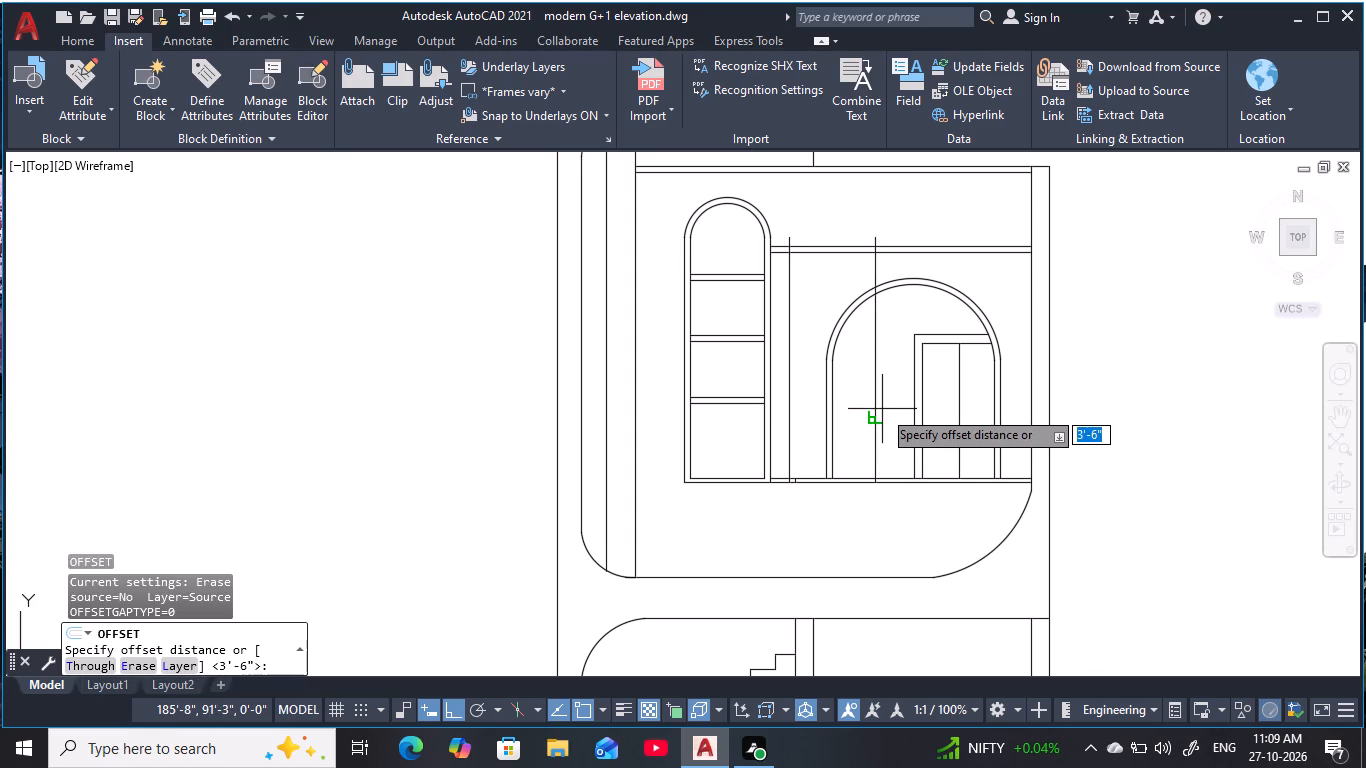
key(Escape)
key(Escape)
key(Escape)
Draw a horizontal line from the door frame's top left corner to the right side of the arched shelf unit.
text(l)
key(space)
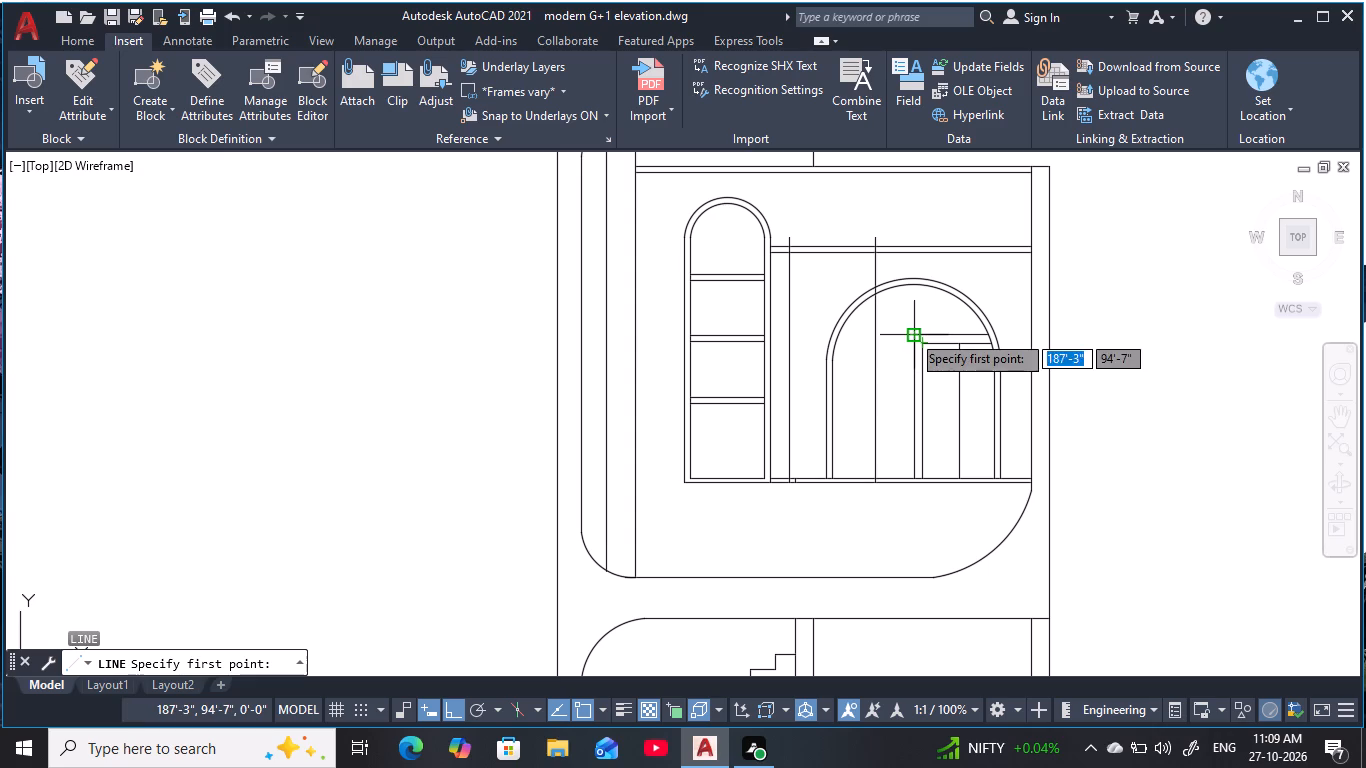
click(911, 333)
click(764, 337)
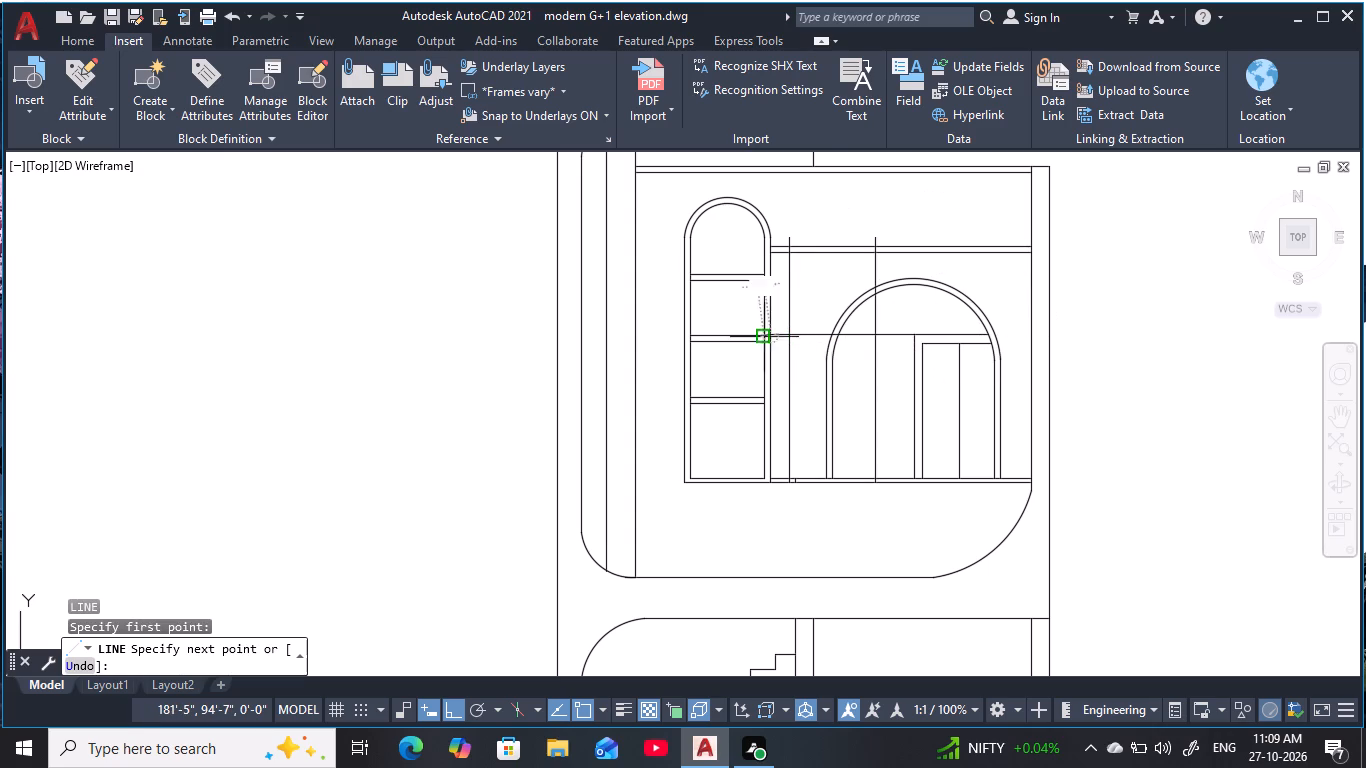
key(Escape)
key(Escape)
key(Escape)
key(Escape)
key(Escape)
key(Escape)
key(Escape)
Offset the horizontal line between the shelf unit and the door frame 4" downward.
key(o)
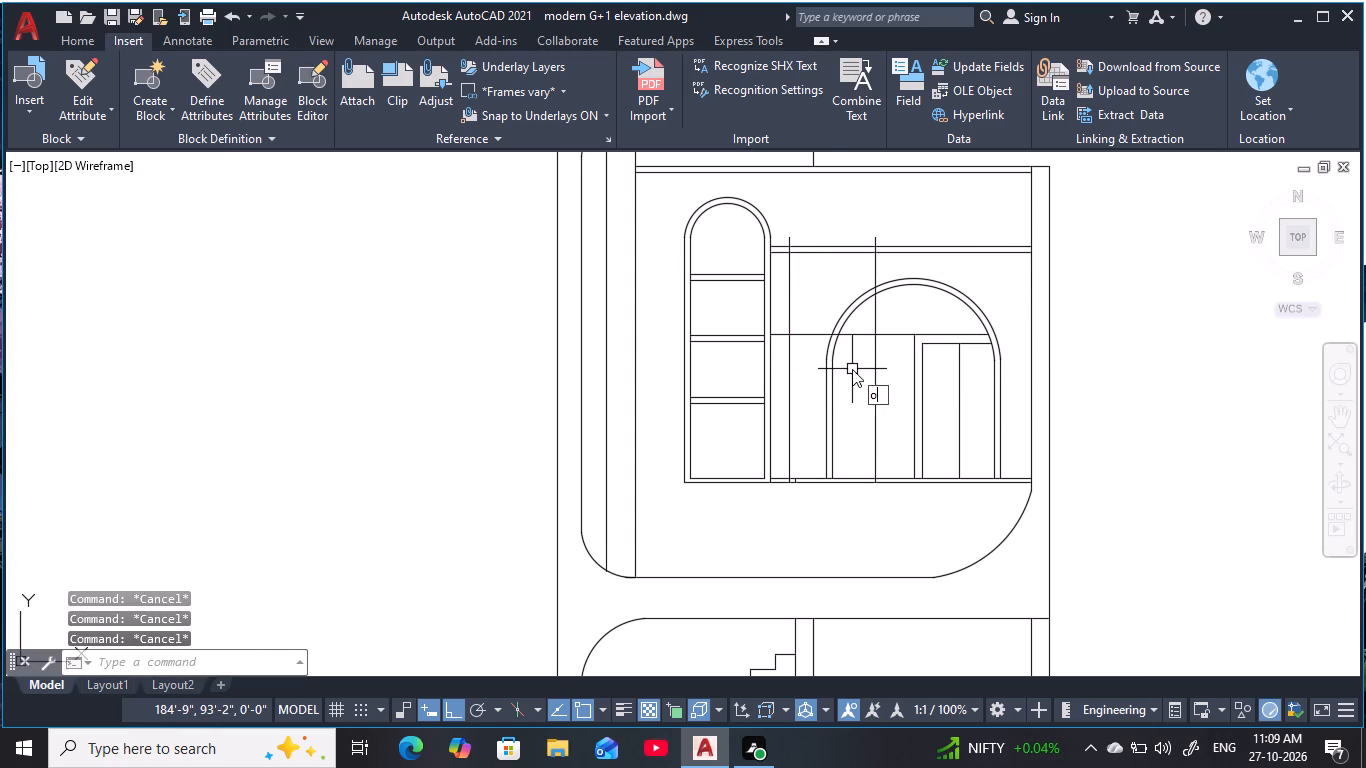
key(space)
key(4)
key(space)
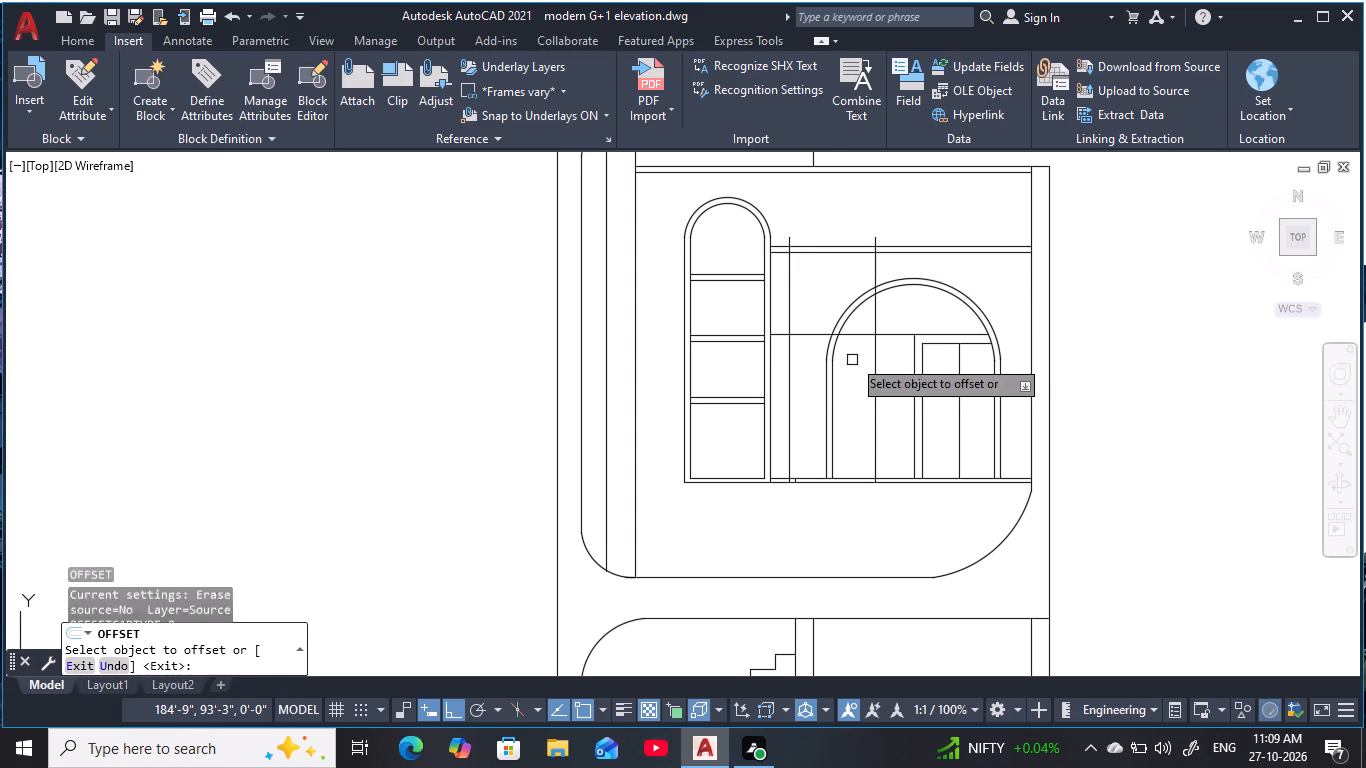
click(811, 335)
click(830, 423)
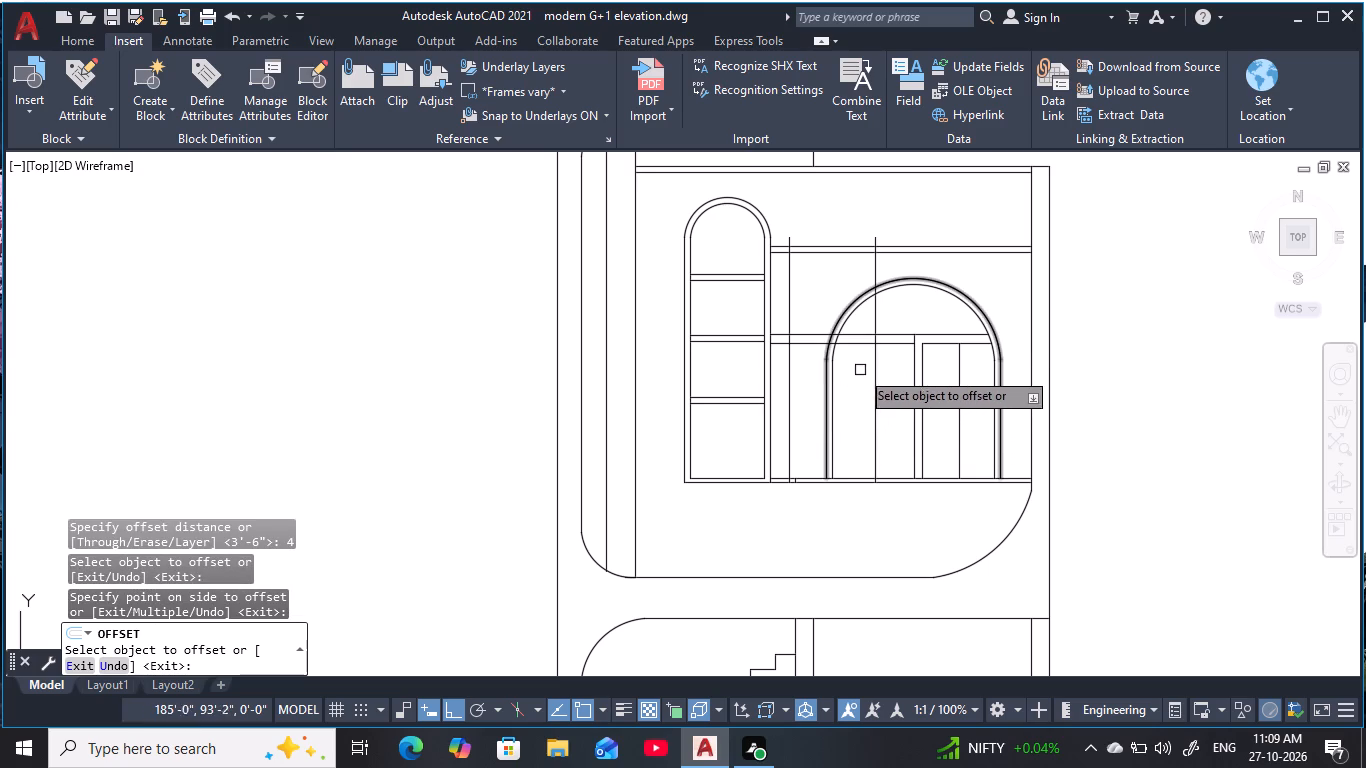
key(Escape)
key(Escape)
key(Escape)
Trim both horizontal head lines between the opening's right vertical line and the door frame.
text(tr)
key(space)
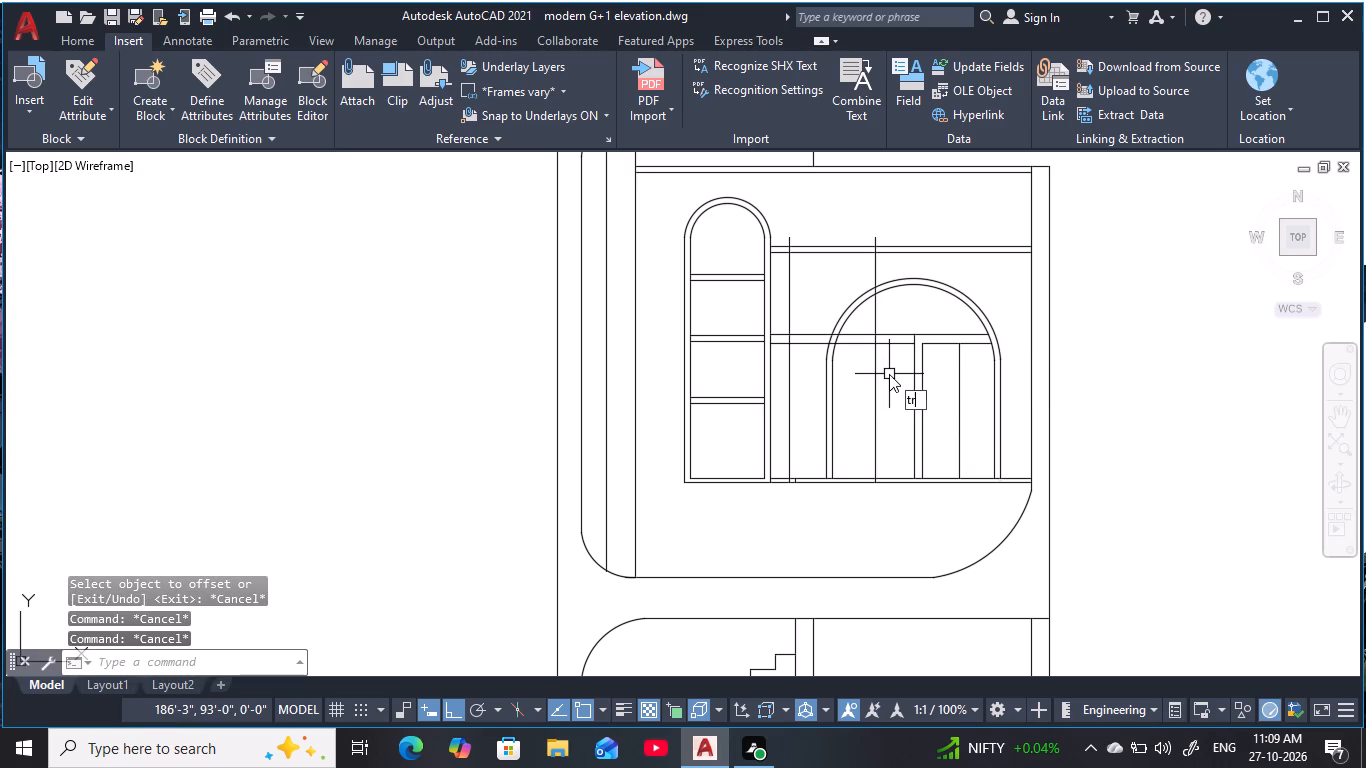
key(space)
drag(907, 367, 894, 327)
key(Escape)
key(Escape)
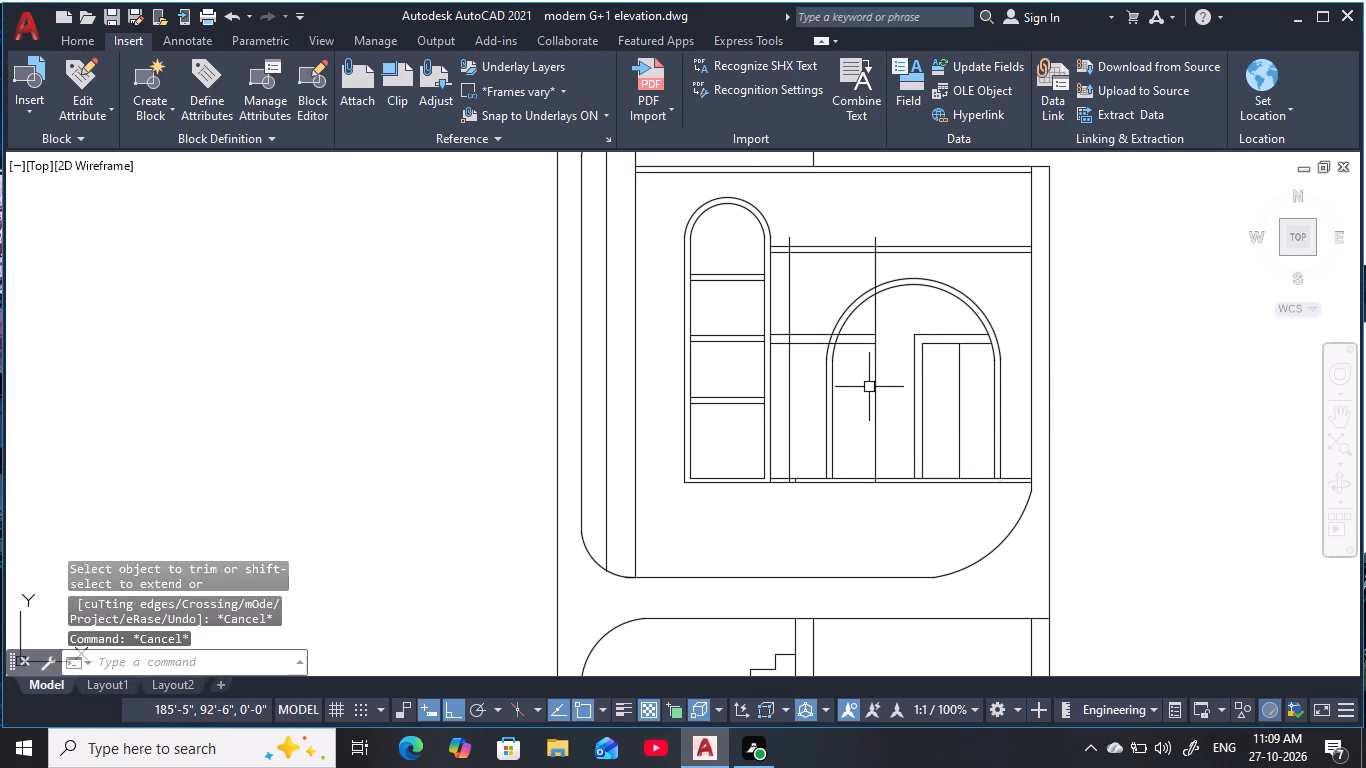
key(Escape)
key(Escape)
key(Escape)
Offset the opening's right and left vertical lines 4" inward to form the frame jambs.
key(o)
key(space)
text(4)
key(space)
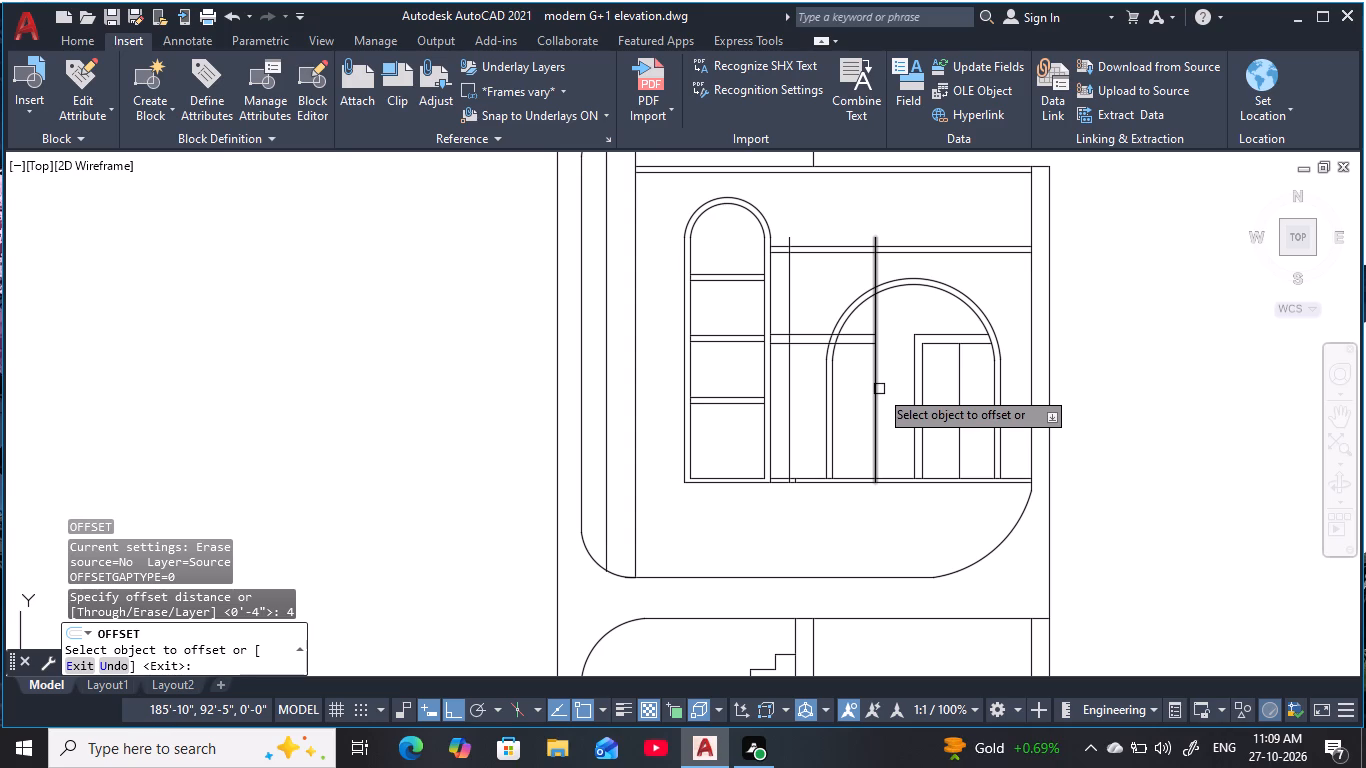
click(879, 389)
click(823, 404)
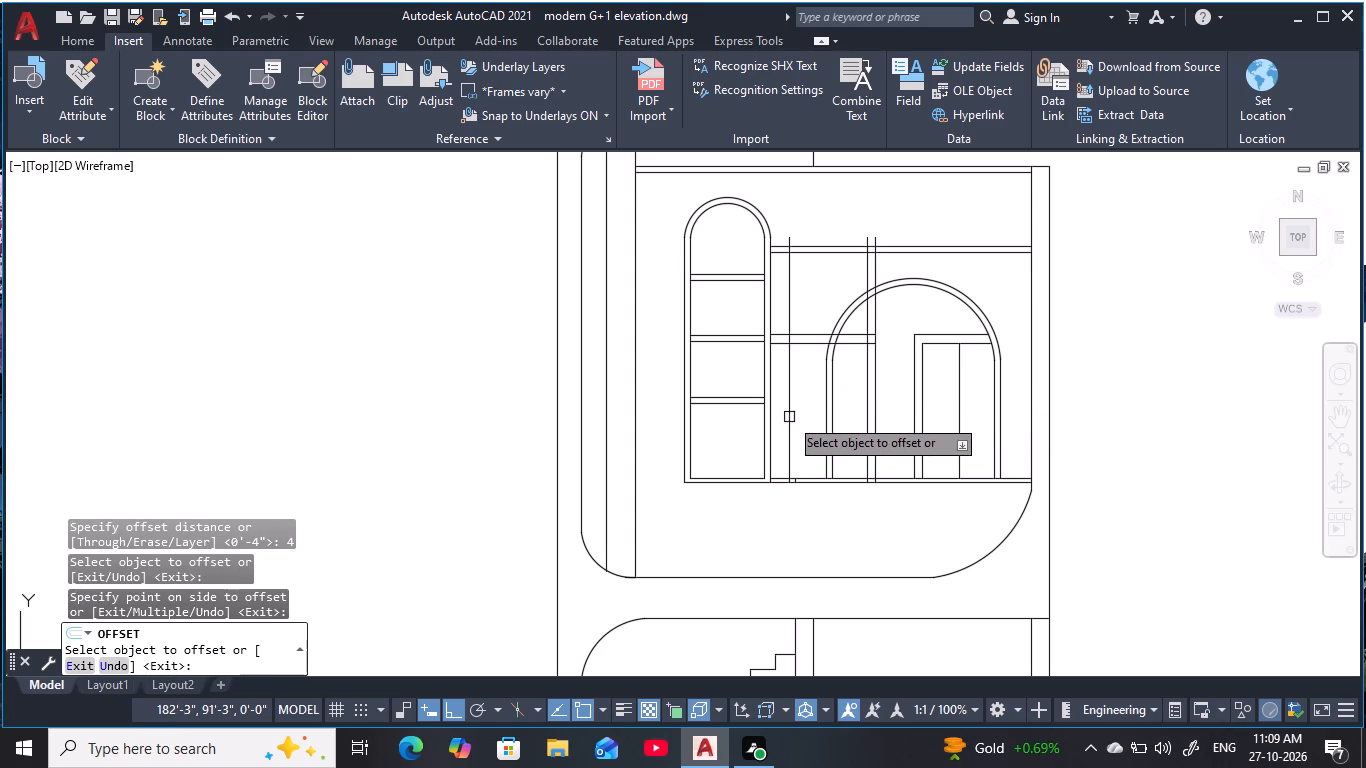
click(783, 419)
click(789, 425)
click(825, 429)
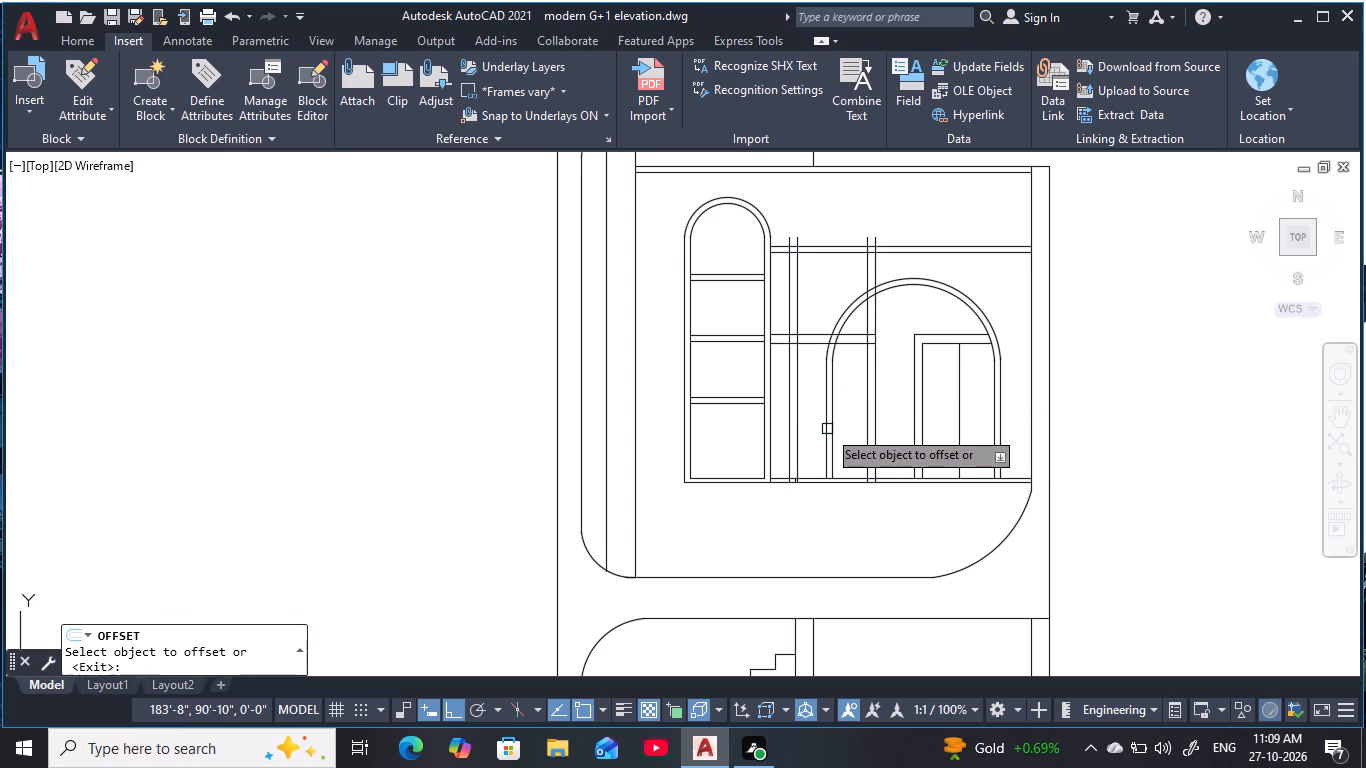
key(Escape)
key(Escape)
key(Escape)
key(Escape)
key(Escape)
Trim the opening's vertical lines above its head line and the horizontal stubs beside the shelf unit.
text(tr)
key(space)
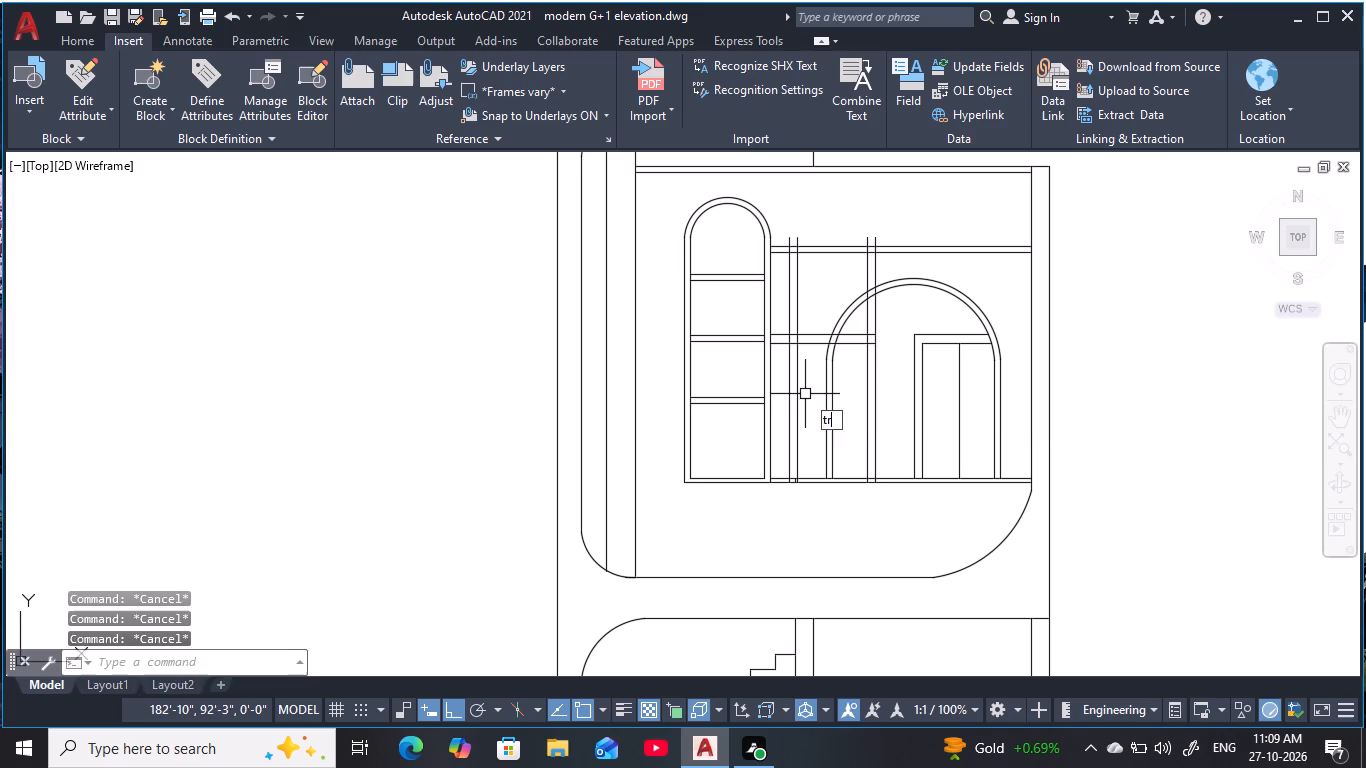
scroll(805, 367, up, 2)
drag(798, 260, 784, 262)
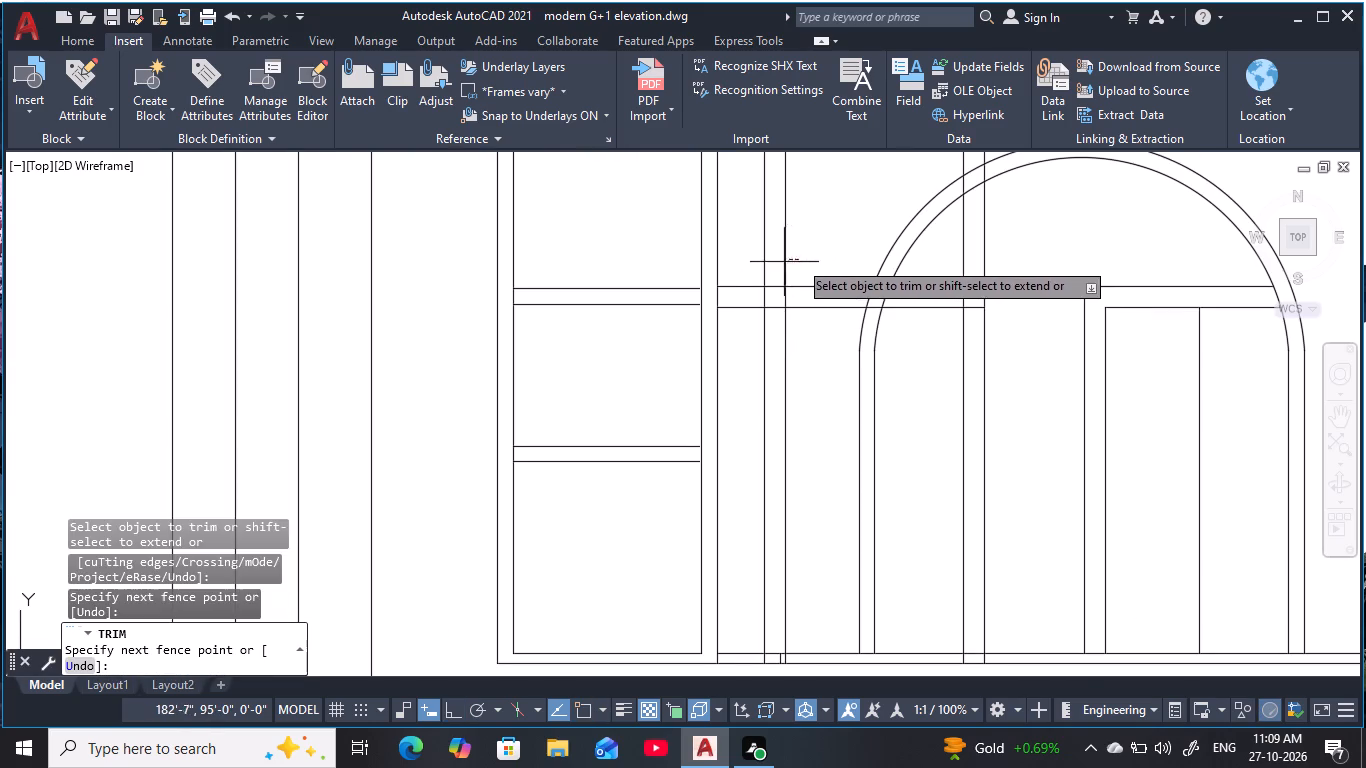
drag(784, 262, 736, 318)
drag(945, 265, 994, 260)
middle_drag(938, 328, 943, 587)
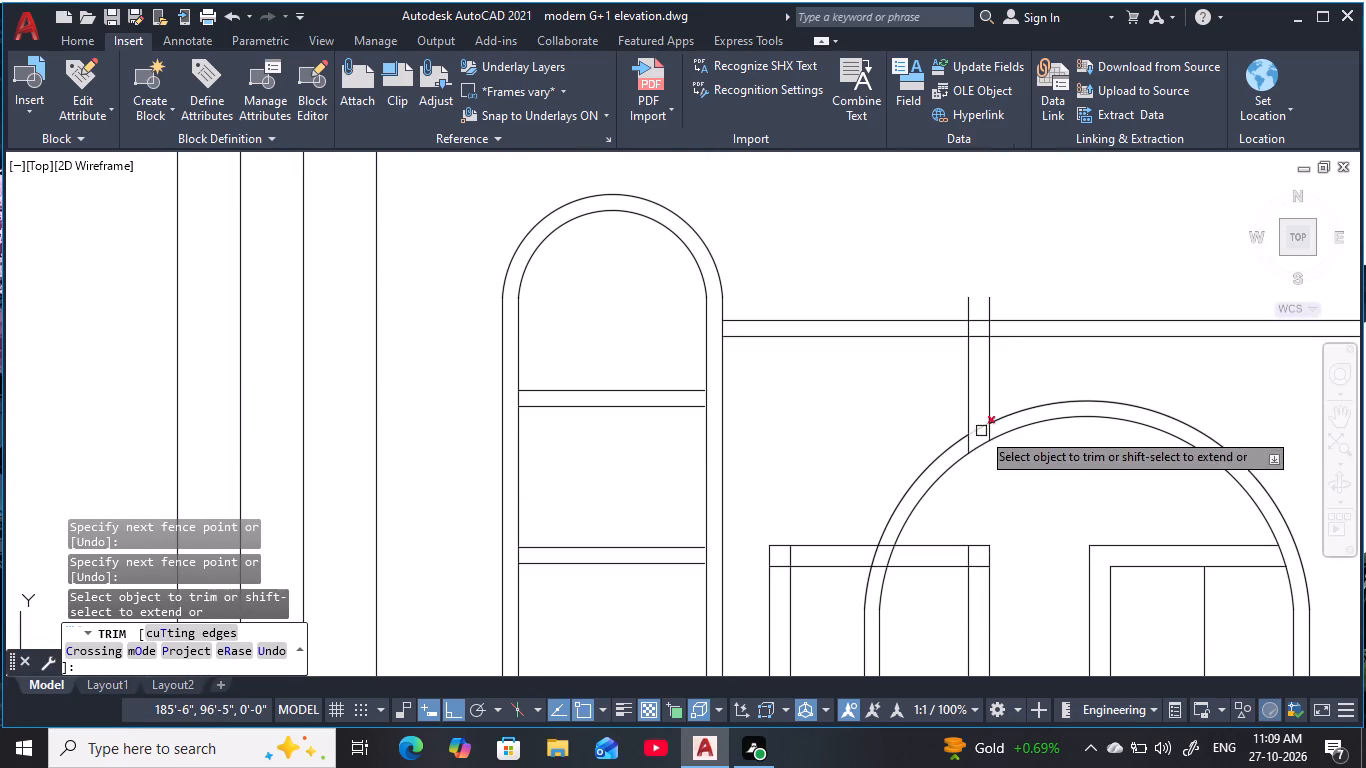
Erase the two leftover vertical segments above the large arch.
key(Escape)
key(Escape)
click(916, 375)
click(1040, 349)
click(1028, 355)
click(895, 367)
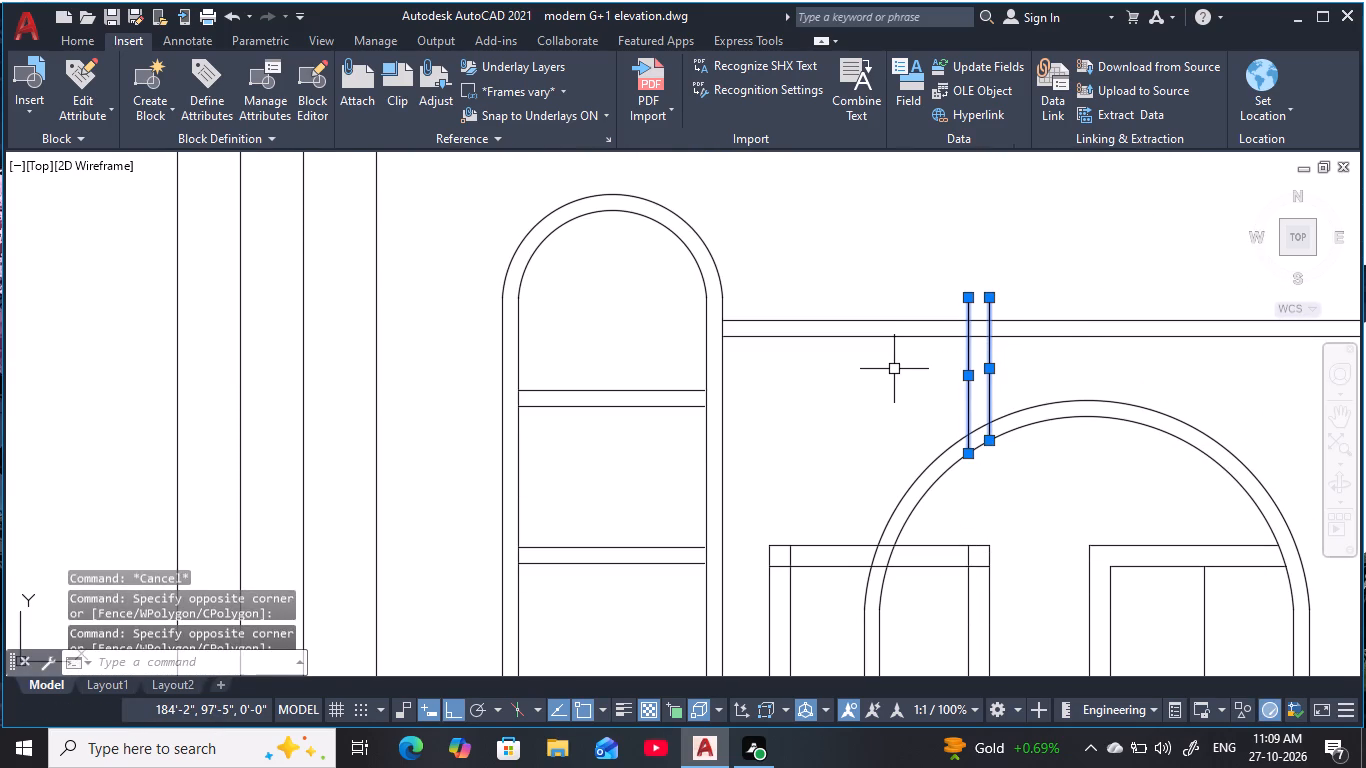
text(e)
key(space)
key(Escape)
Trim the new frame's top right corner and its head lines where they cross the arch band.
middle_drag(1014, 563, 1054, 459)
scroll(1053, 459, down, 1)
key(Escape)
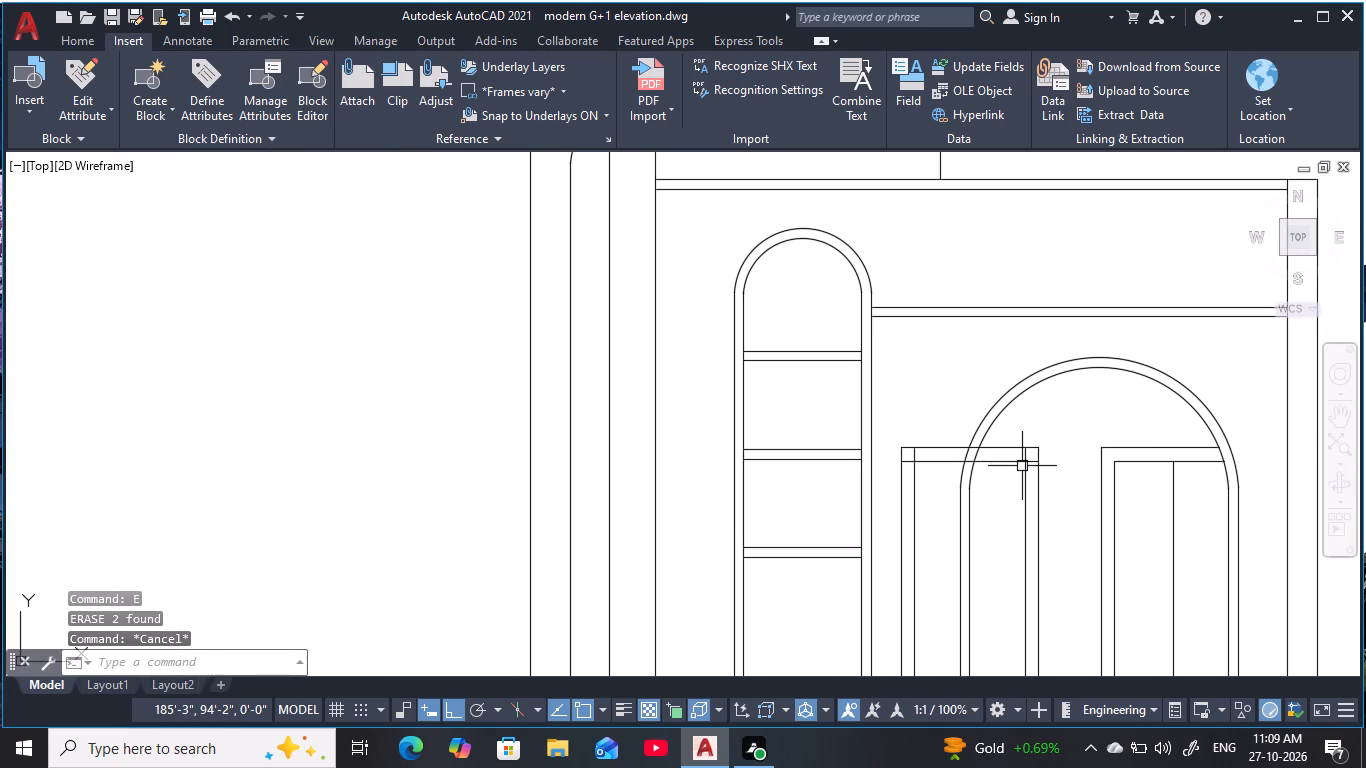
key(Escape)
text(tr)
key(space)
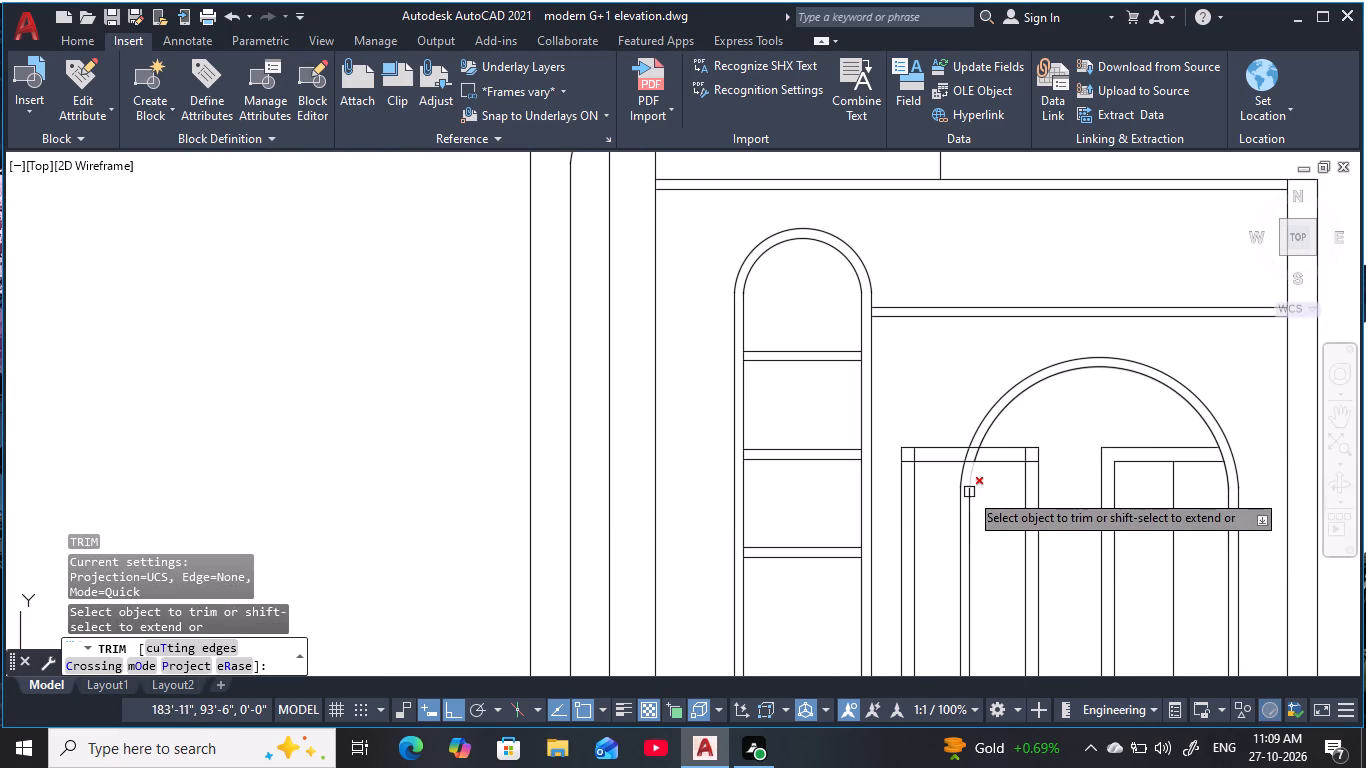
scroll(1017, 464, up, 3)
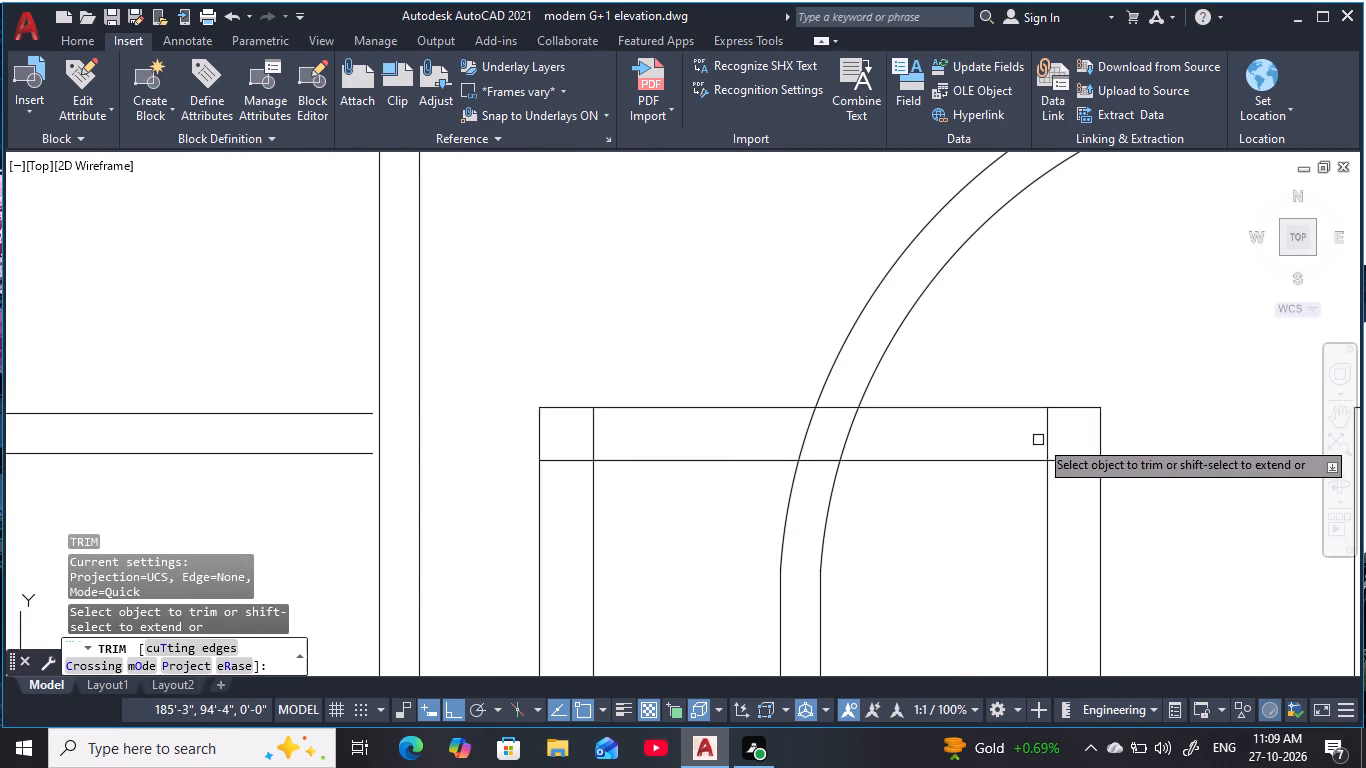
drag(1038, 436, 1073, 493)
scroll(944, 555, down, 2)
middle_drag(946, 555, 950, 538)
scroll(905, 467, up, 2)
drag(922, 498, 887, 578)
scroll(987, 610, down, 1)
middle_drag(987, 610, 988, 610)
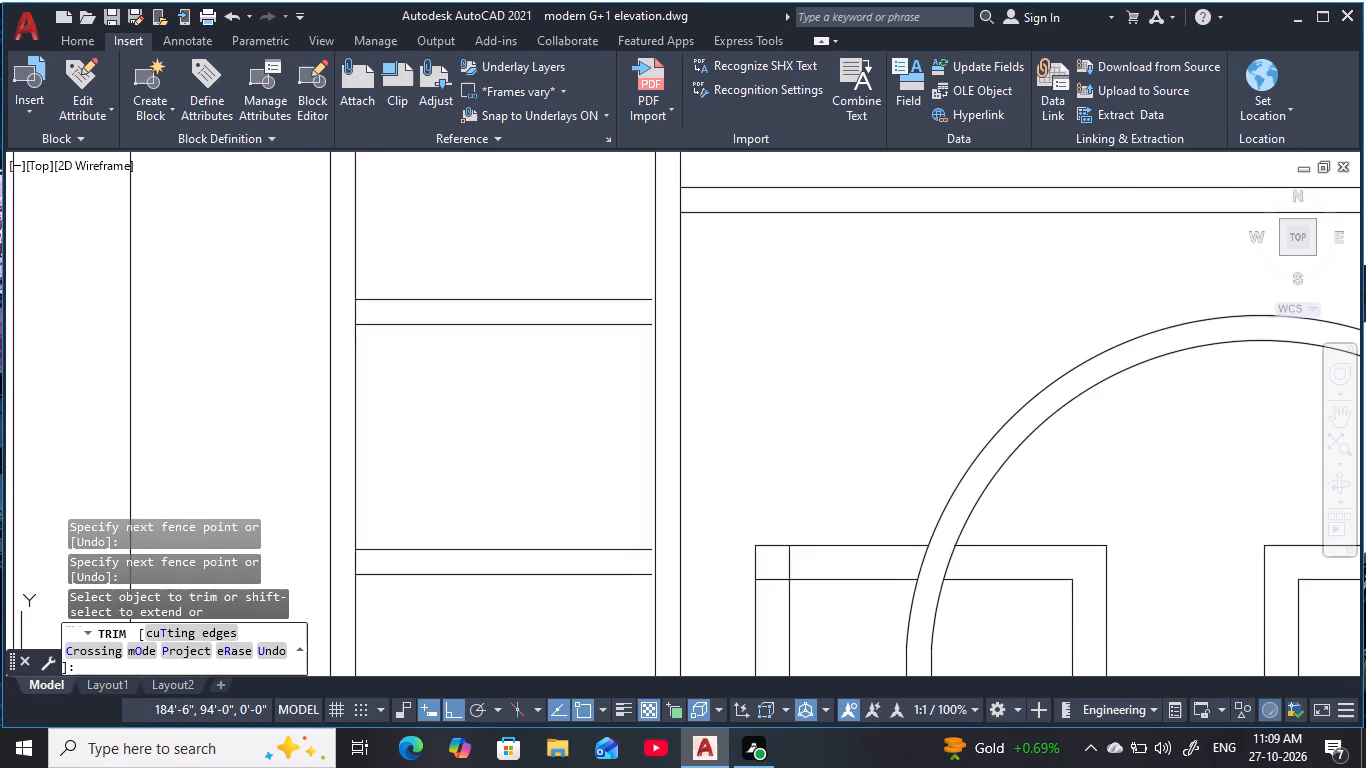
Trim the left jamb lines and the short leftover tick between the two floor lines.
middle_drag(988, 610, 1093, 369)
scroll(1093, 368, down, 1)
middle_drag(1089, 442, 1066, 343)
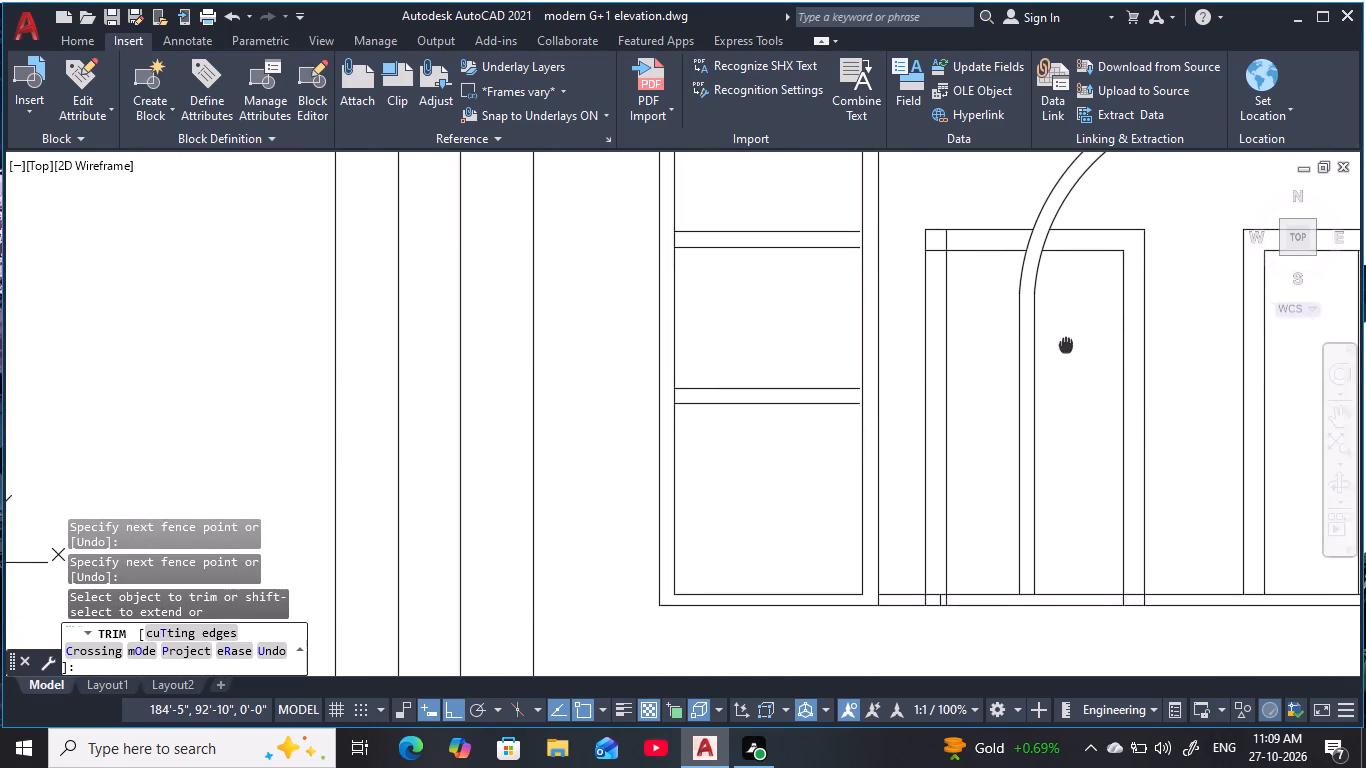
middle_drag(1066, 343, 1065, 343)
scroll(950, 612, up, 3)
drag(955, 574, 923, 574)
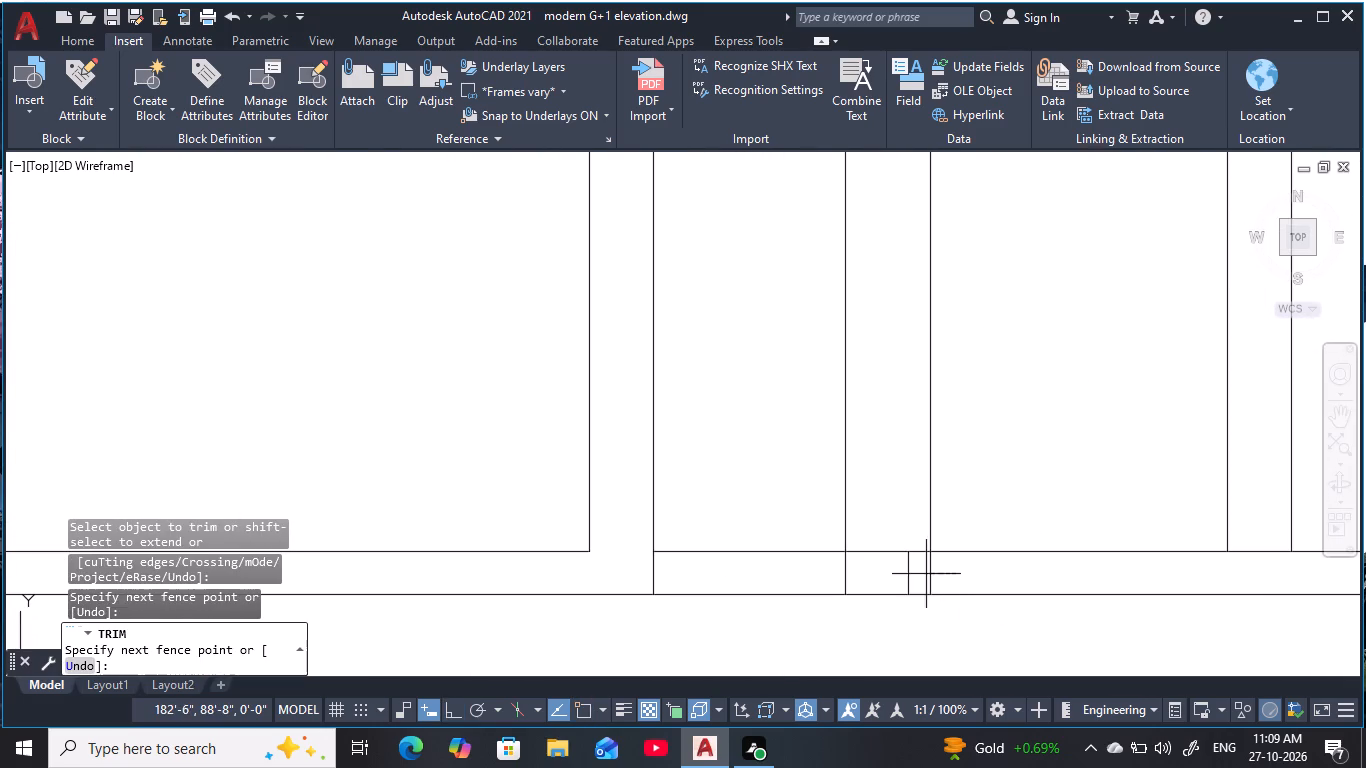
drag(923, 574, 817, 571)
scroll(798, 473, down, 2)
middle_drag(795, 468, 779, 648)
scroll(830, 533, down, 1)
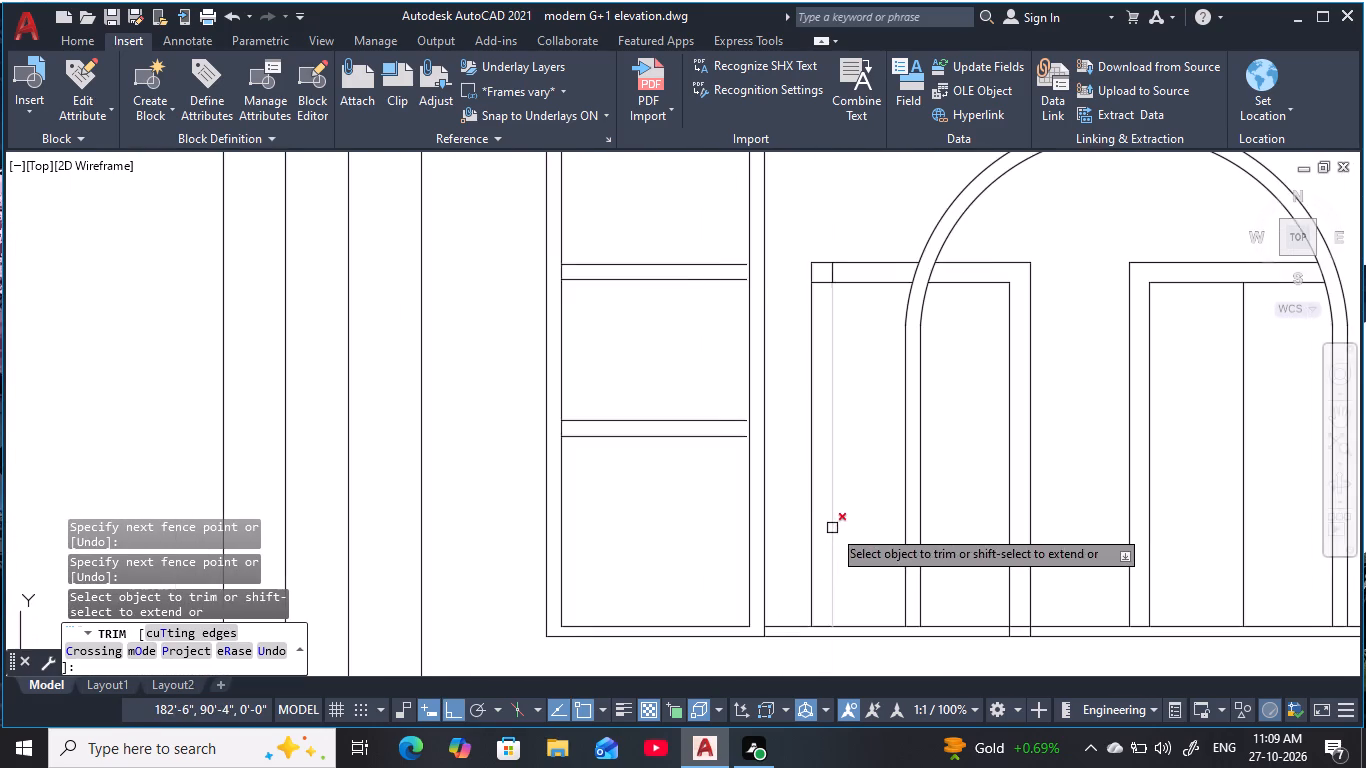
middle_drag(832, 528, 842, 559)
key(Escape)
key(Escape)
key(Escape)
key(Escape)
Erase the left part of the new frame lying outside the large arch.
click(809, 246)
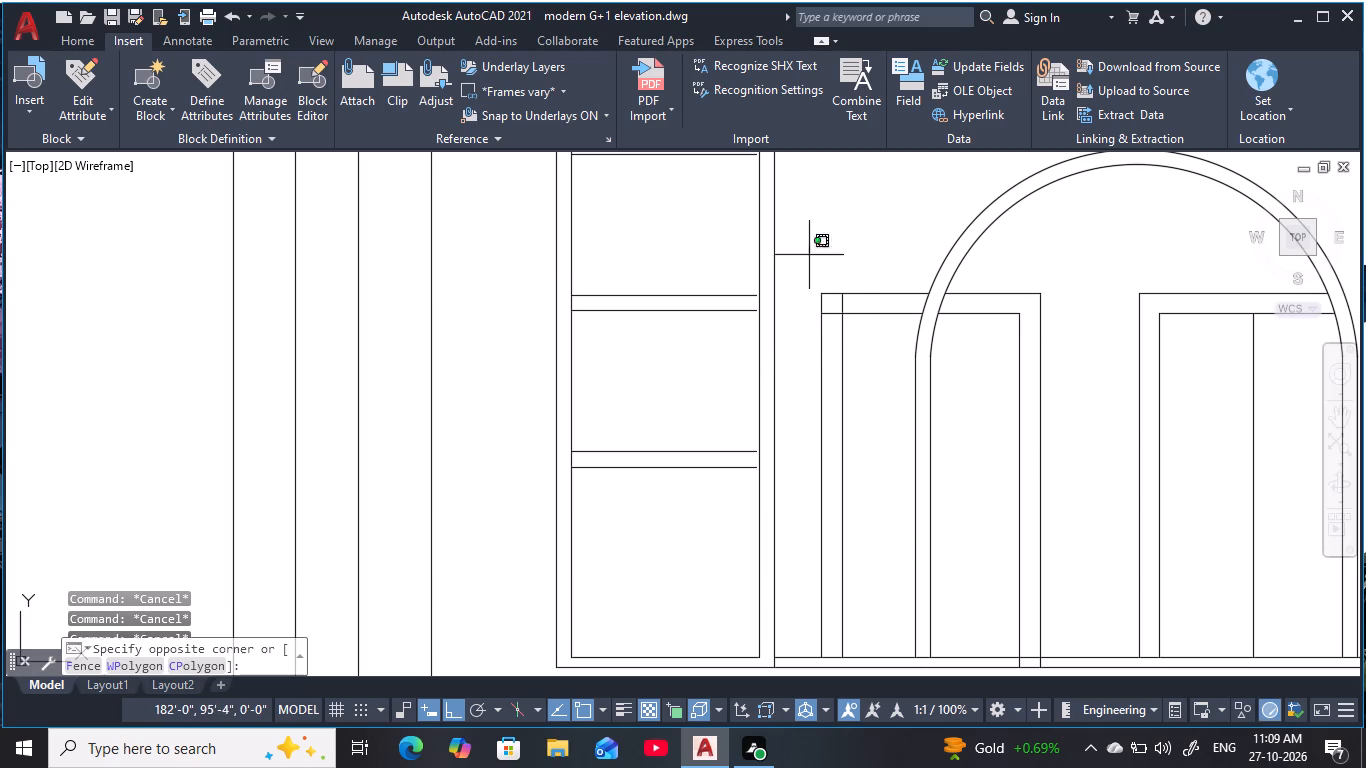
middle_drag(963, 546, 999, 418)
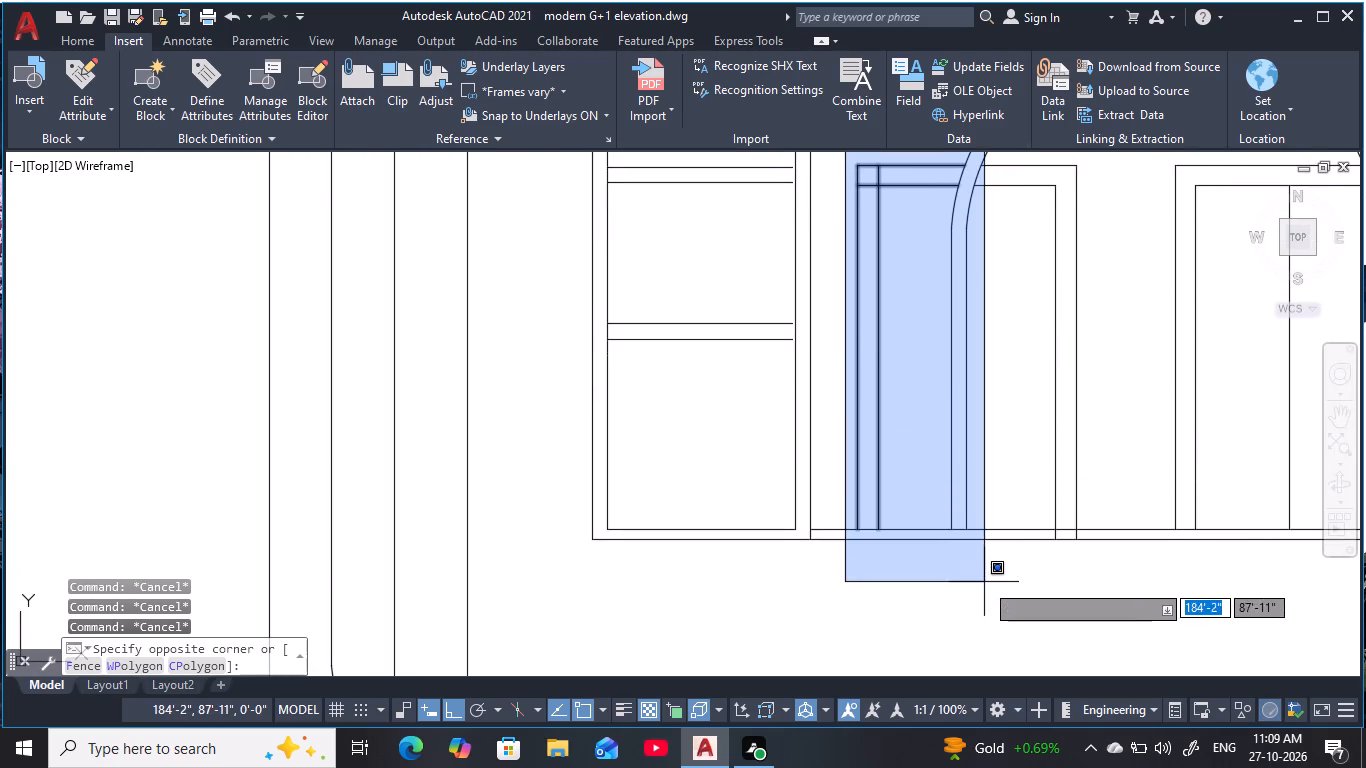
click(984, 582)
text(e)
key(space)
scroll(1005, 464, down, 1)
Trim the new frame's right jamb lines between the two floor lines.
middle_drag(1005, 464, 1000, 472)
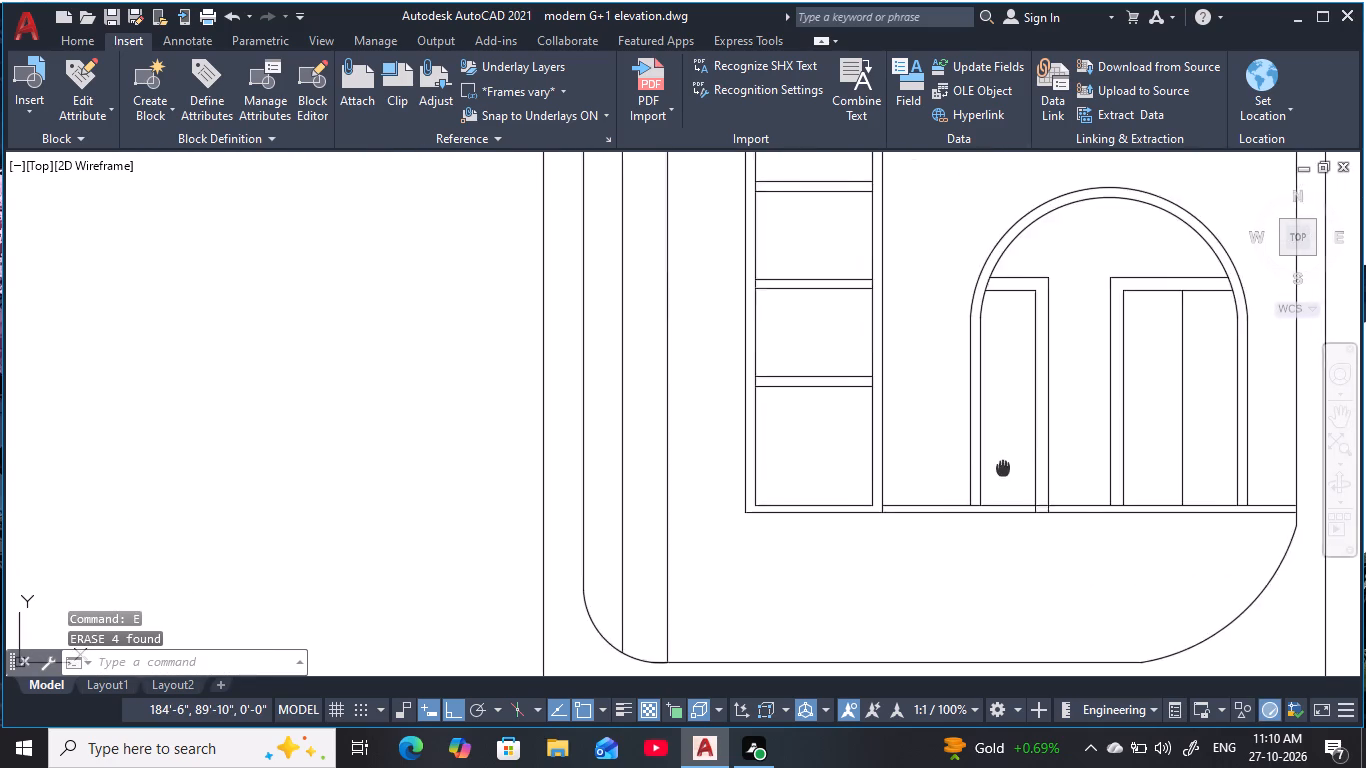
middle_drag(1000, 472, 769, 511)
middle_drag(840, 411, 826, 413)
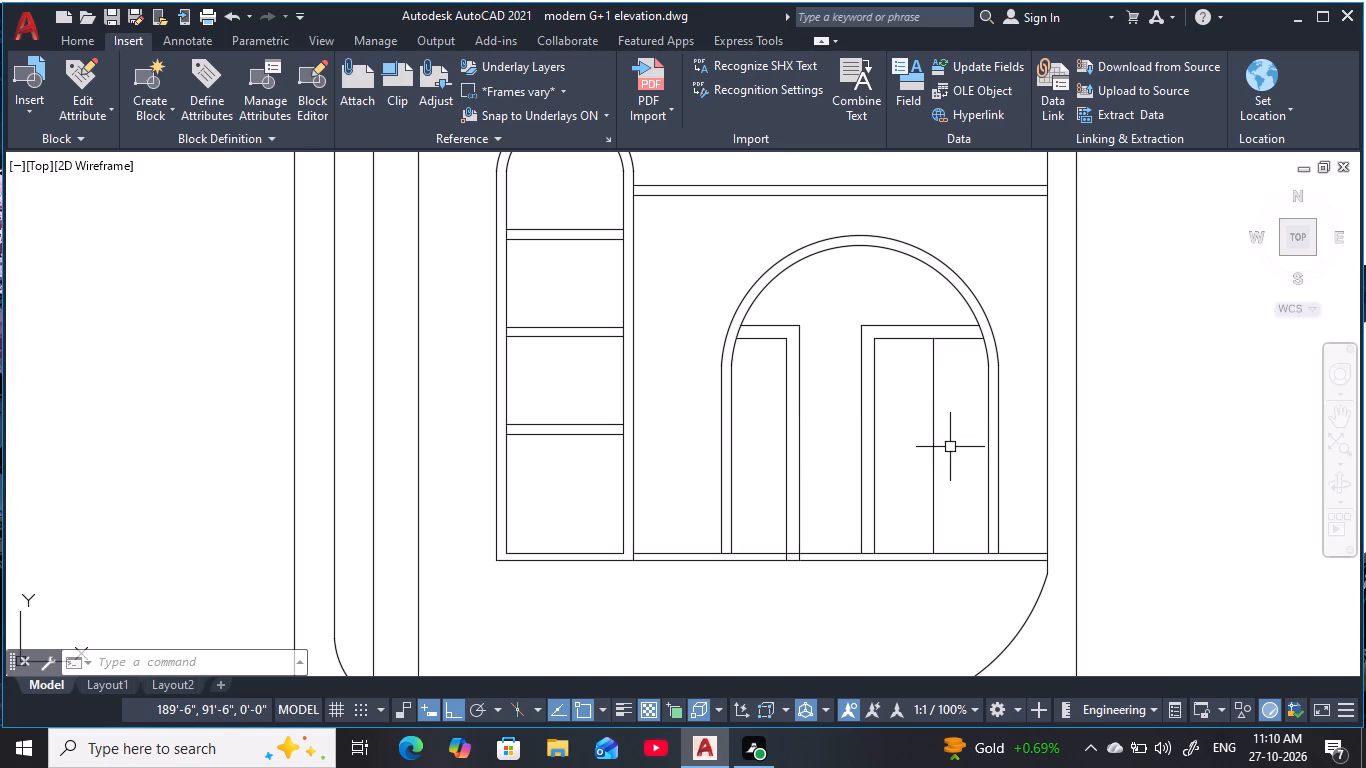
scroll(794, 572, up, 1)
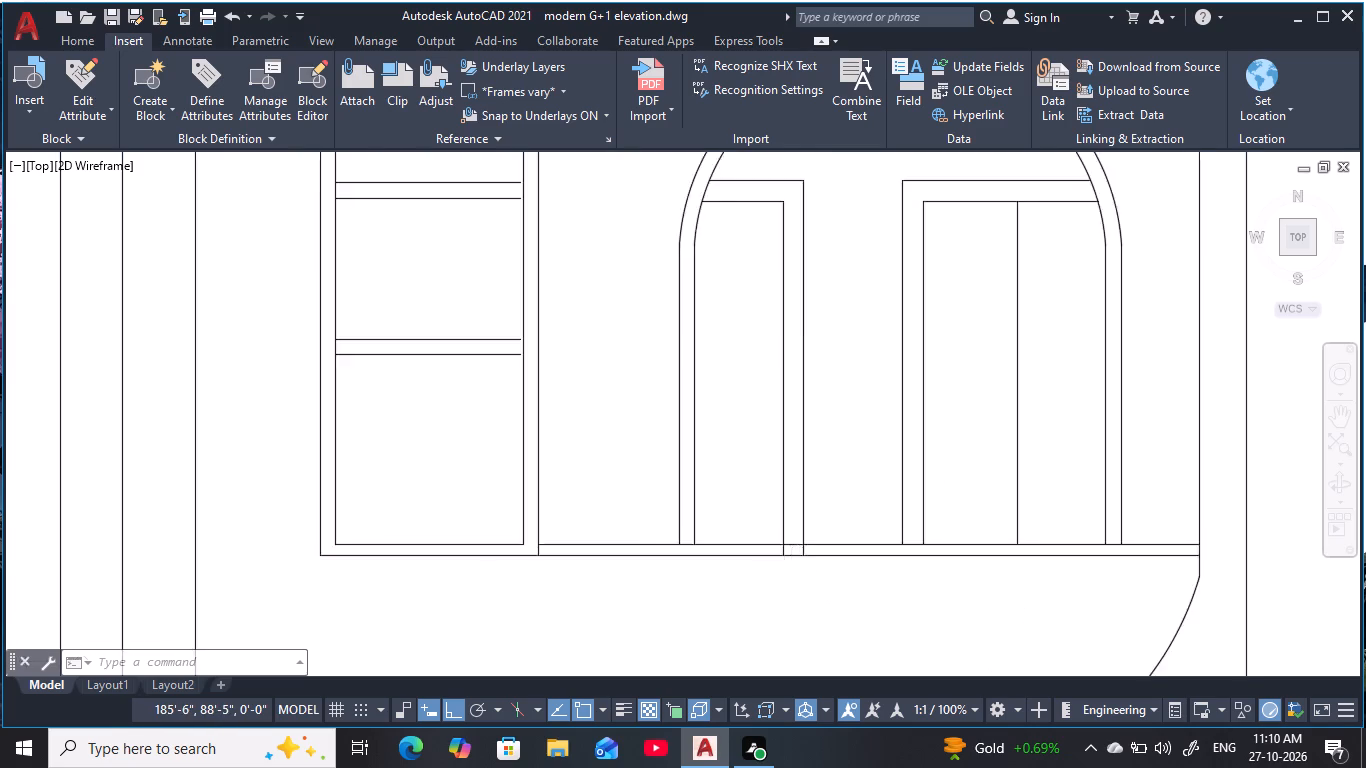
scroll(795, 570, up, 2)
text(tr)
key(space)
scroll(834, 535, up, 1)
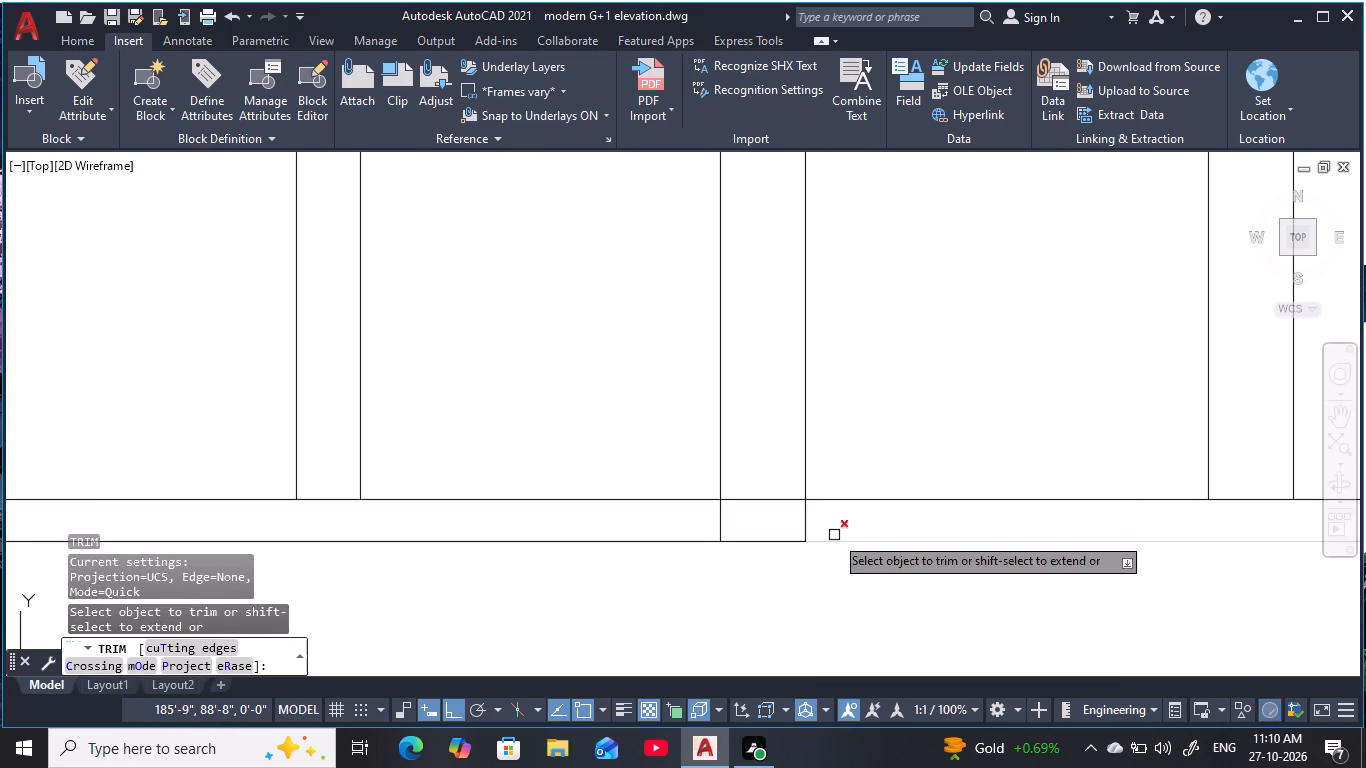
drag(835, 523, 690, 525)
scroll(662, 462, down, 2)
middle_drag(684, 490, 710, 532)
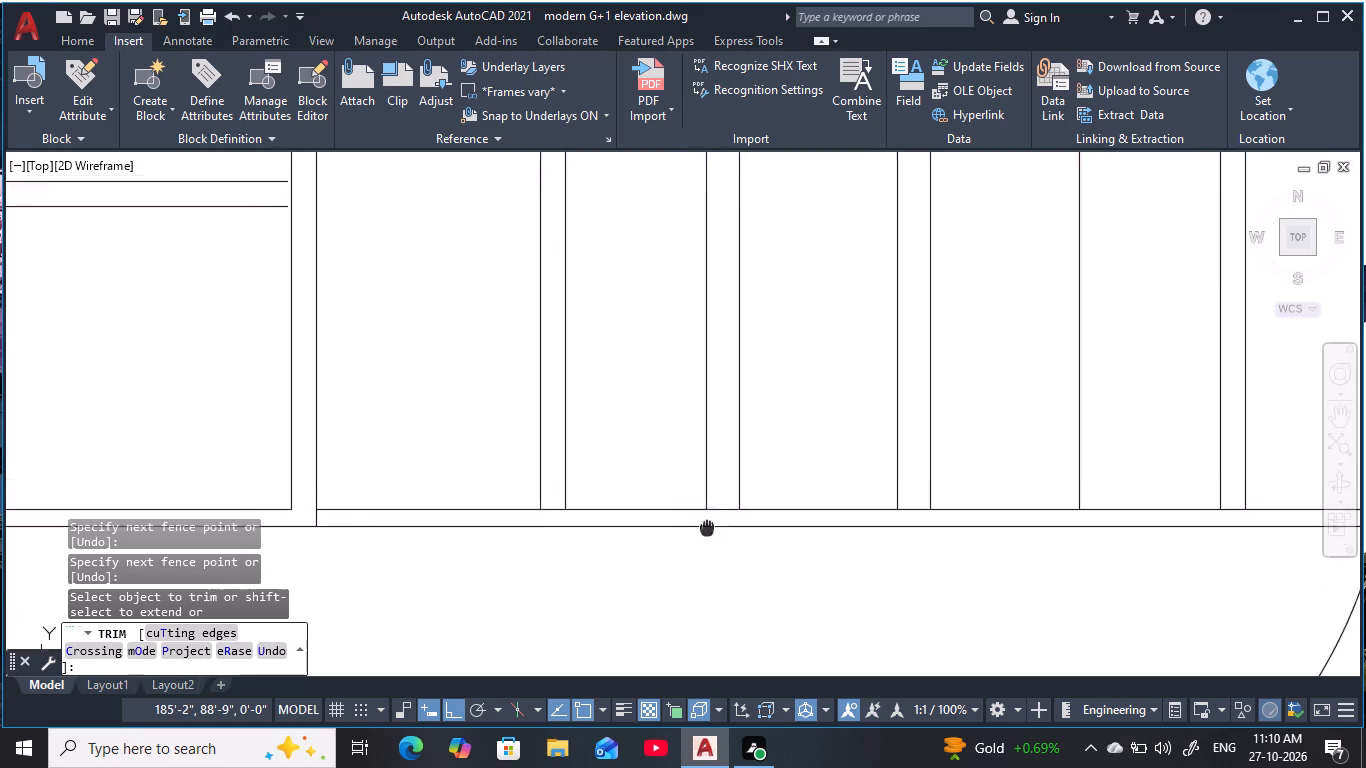
middle_drag(710, 532, 729, 564)
scroll(708, 539, down, 2)
middle_drag(716, 562, 726, 608)
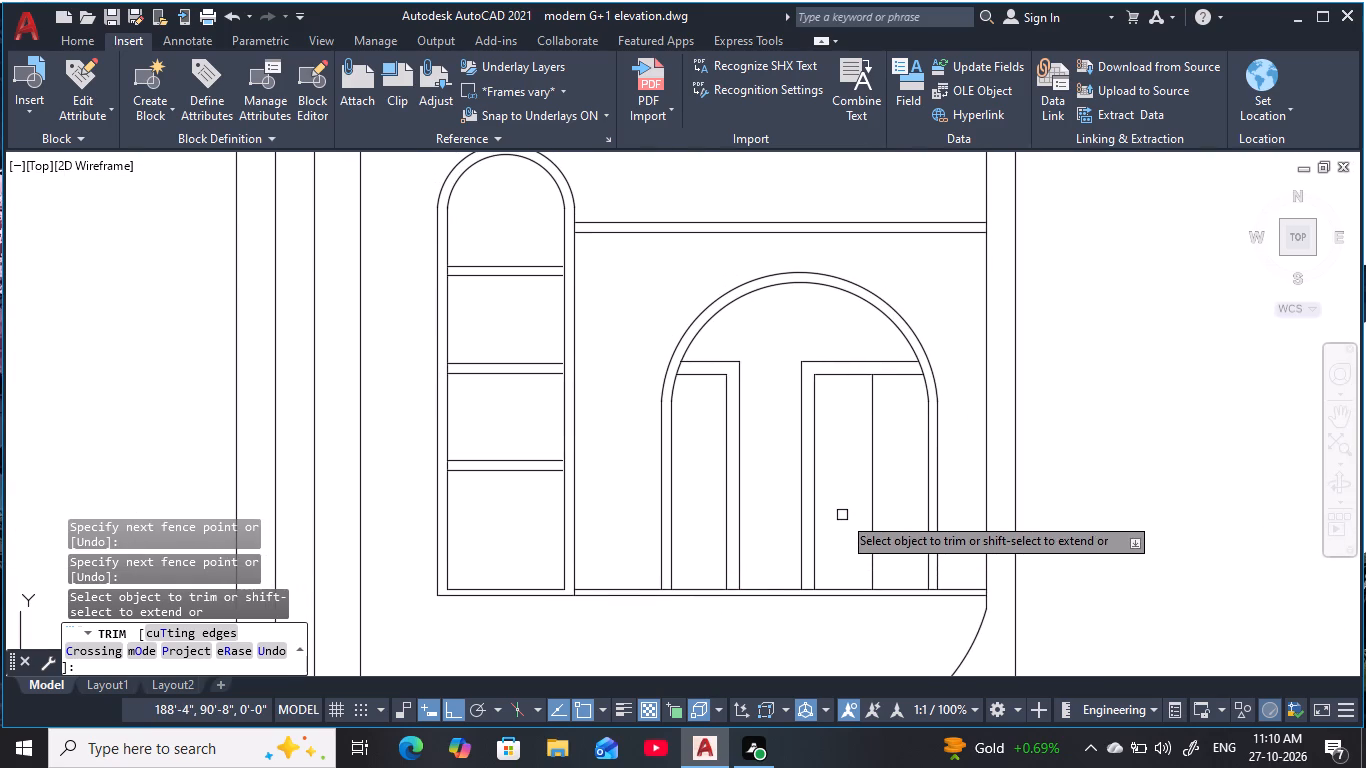
key(Escape)
key(Escape)
key(Escape)
key(Escape)
key(Escape)
key(Escape)
key(Escape)
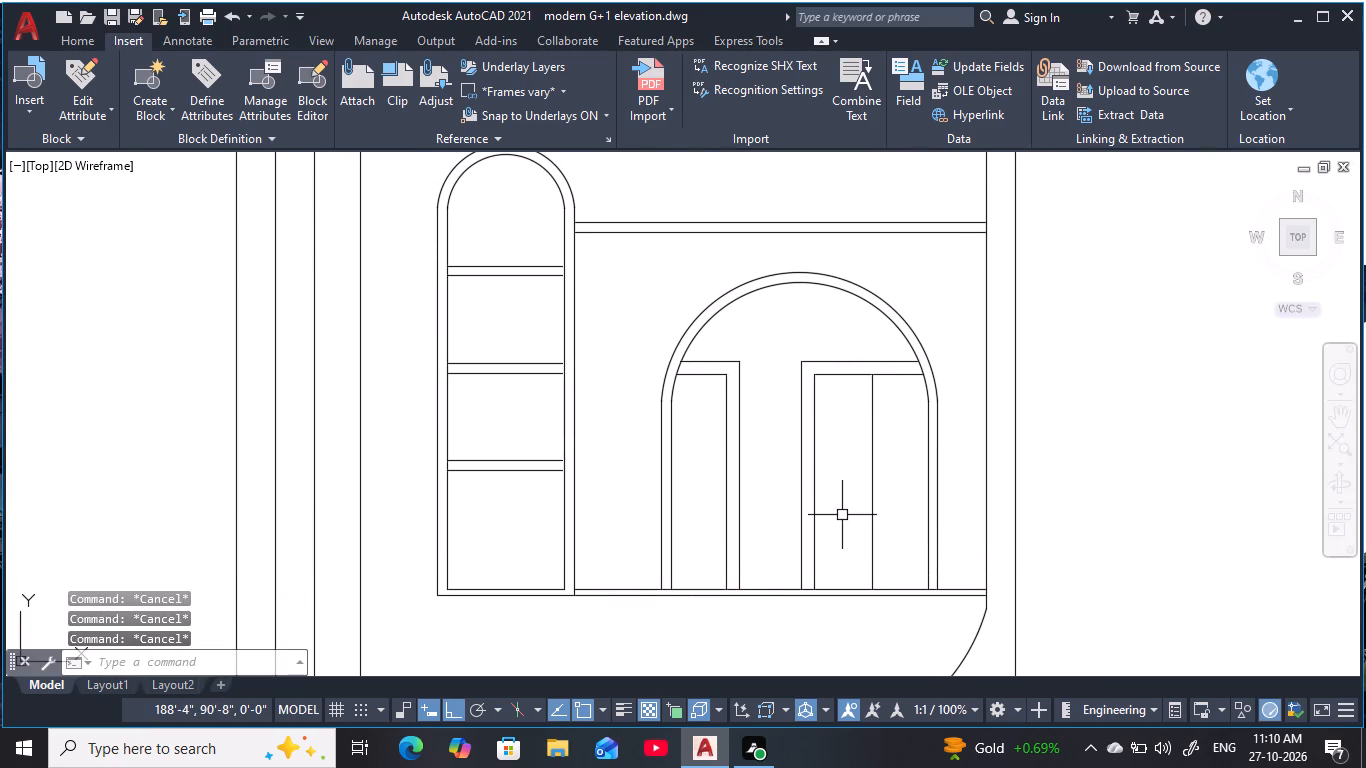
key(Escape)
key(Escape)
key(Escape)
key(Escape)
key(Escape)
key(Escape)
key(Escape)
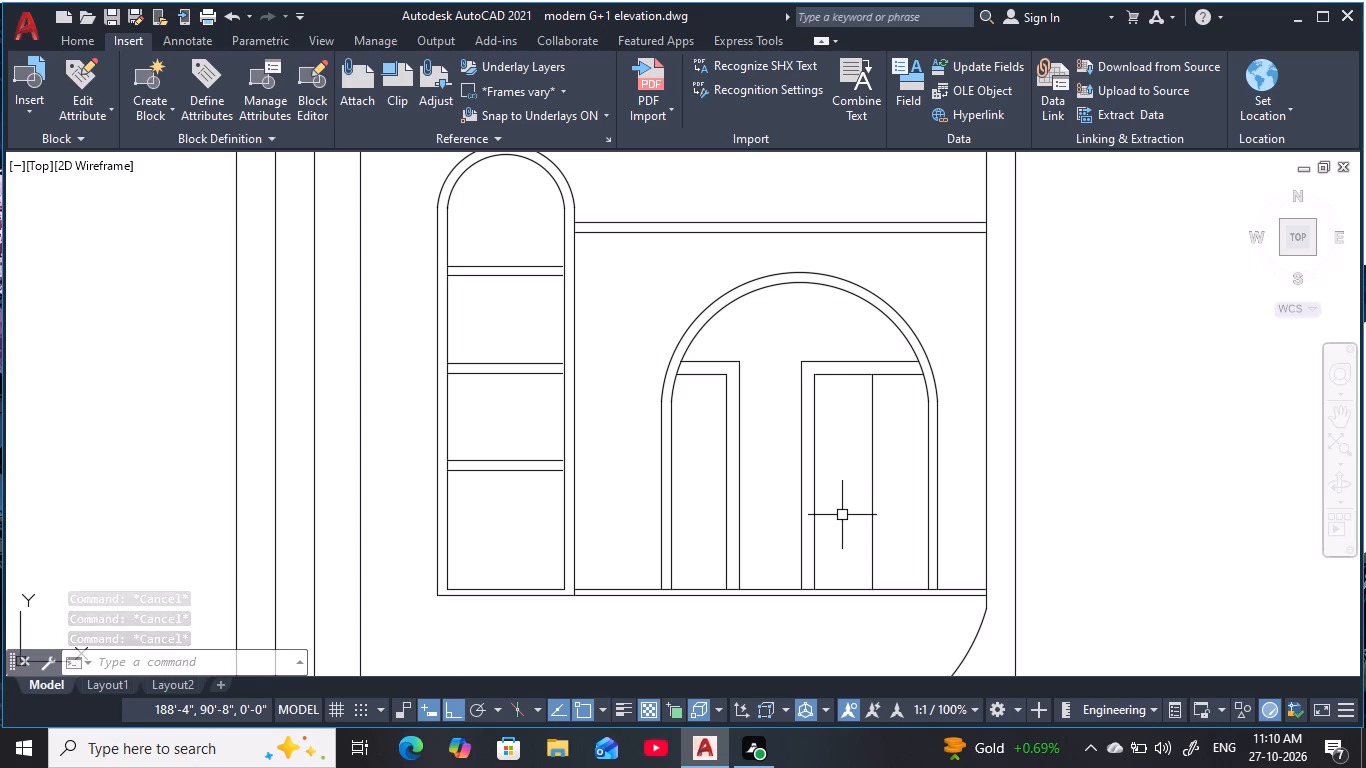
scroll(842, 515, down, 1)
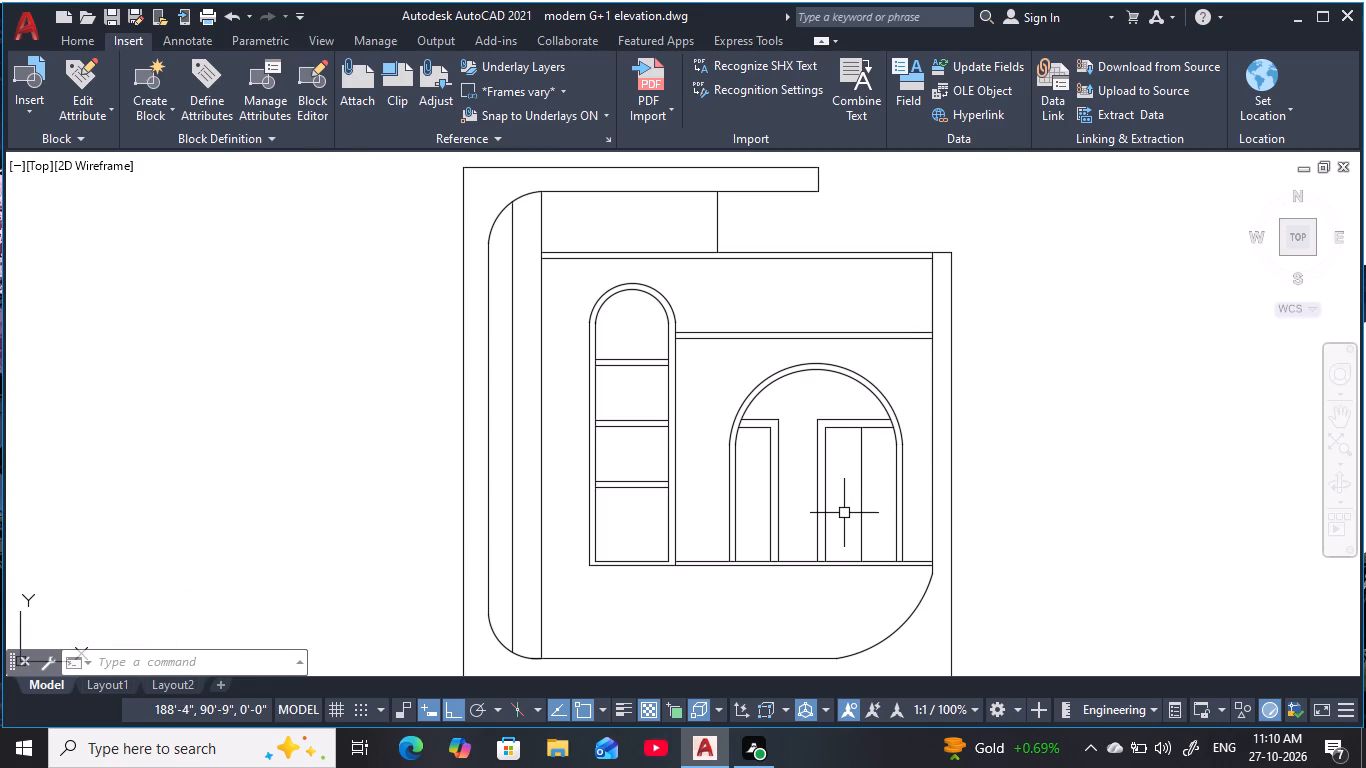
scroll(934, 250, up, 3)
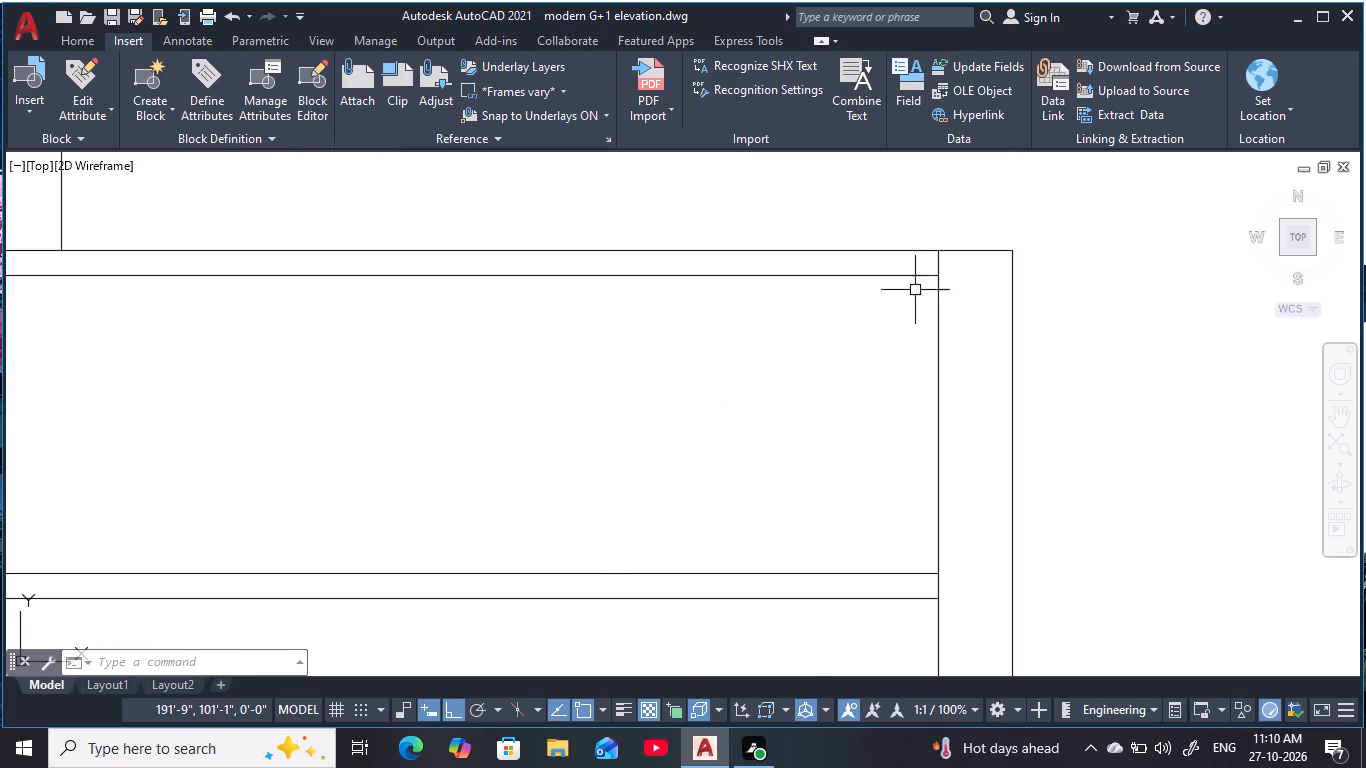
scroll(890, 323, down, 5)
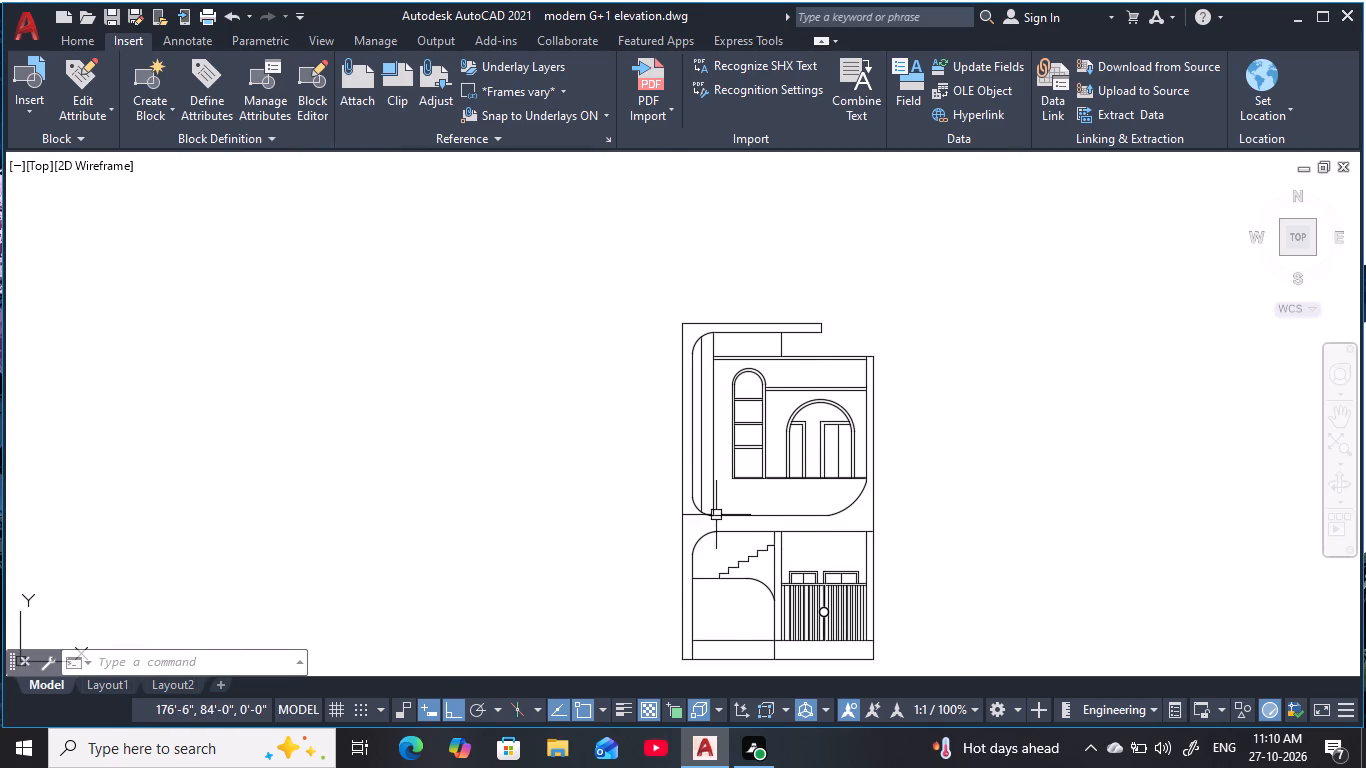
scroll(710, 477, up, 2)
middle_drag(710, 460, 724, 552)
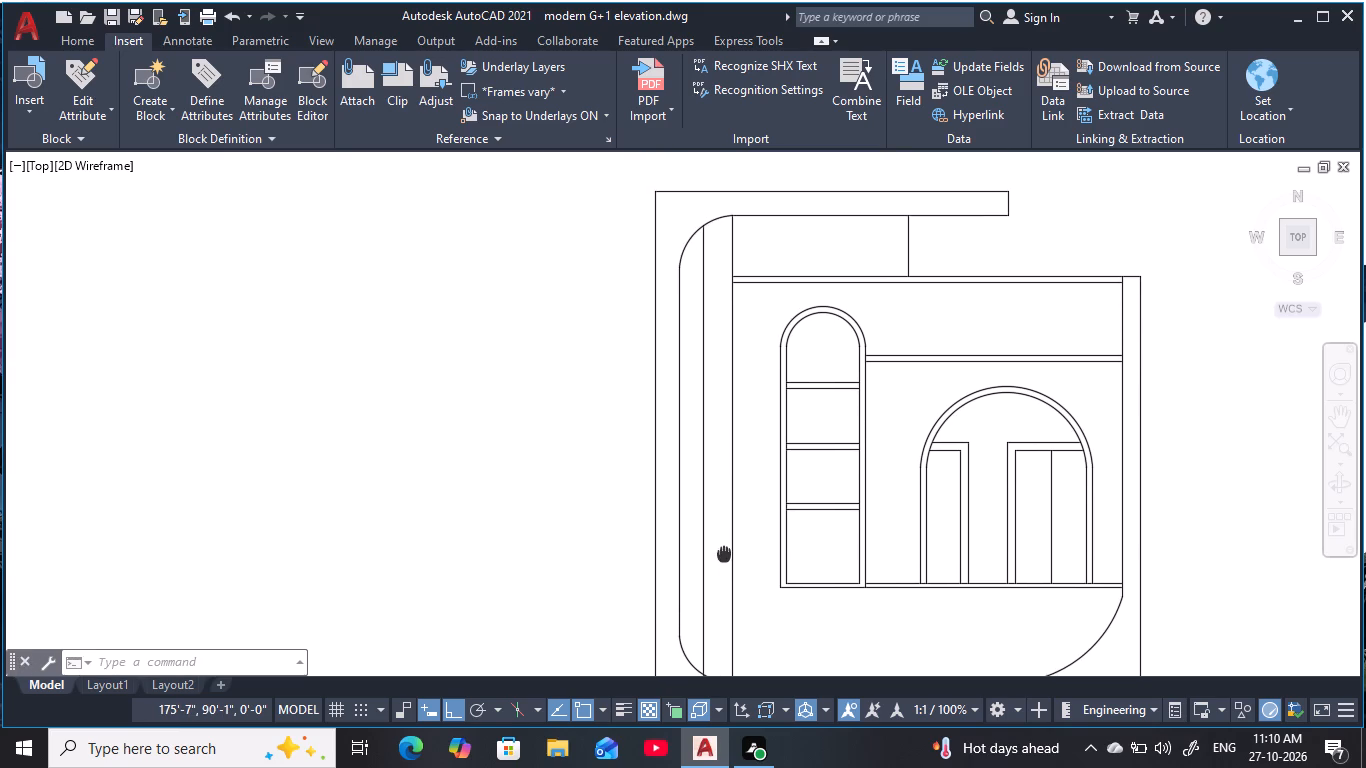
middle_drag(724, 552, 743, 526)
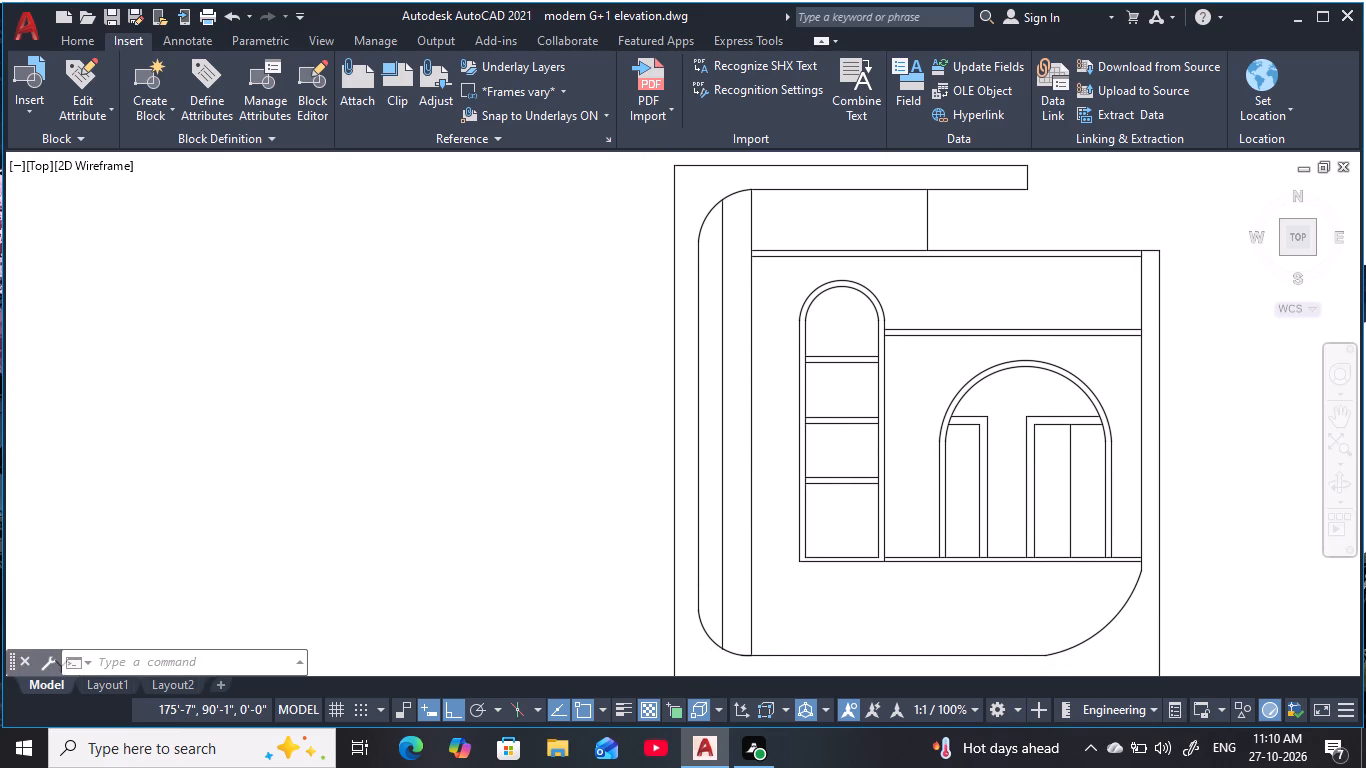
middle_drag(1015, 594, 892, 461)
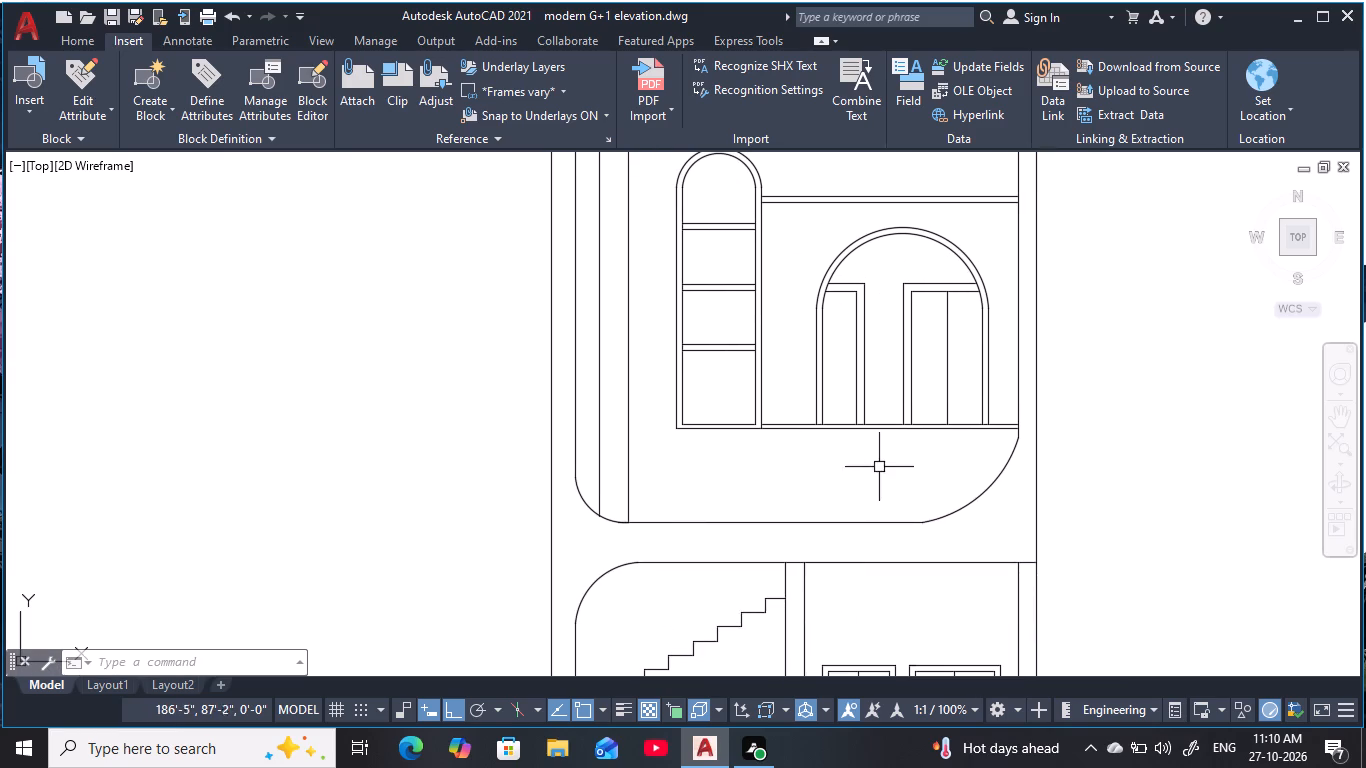
Examine the ground-floor gate with its circular handle, the stair bay and the whole elevation for remaining work.
middle_drag(818, 510, 836, 472)
scroll(836, 472, down, 1)
middle_drag(836, 472, 820, 361)
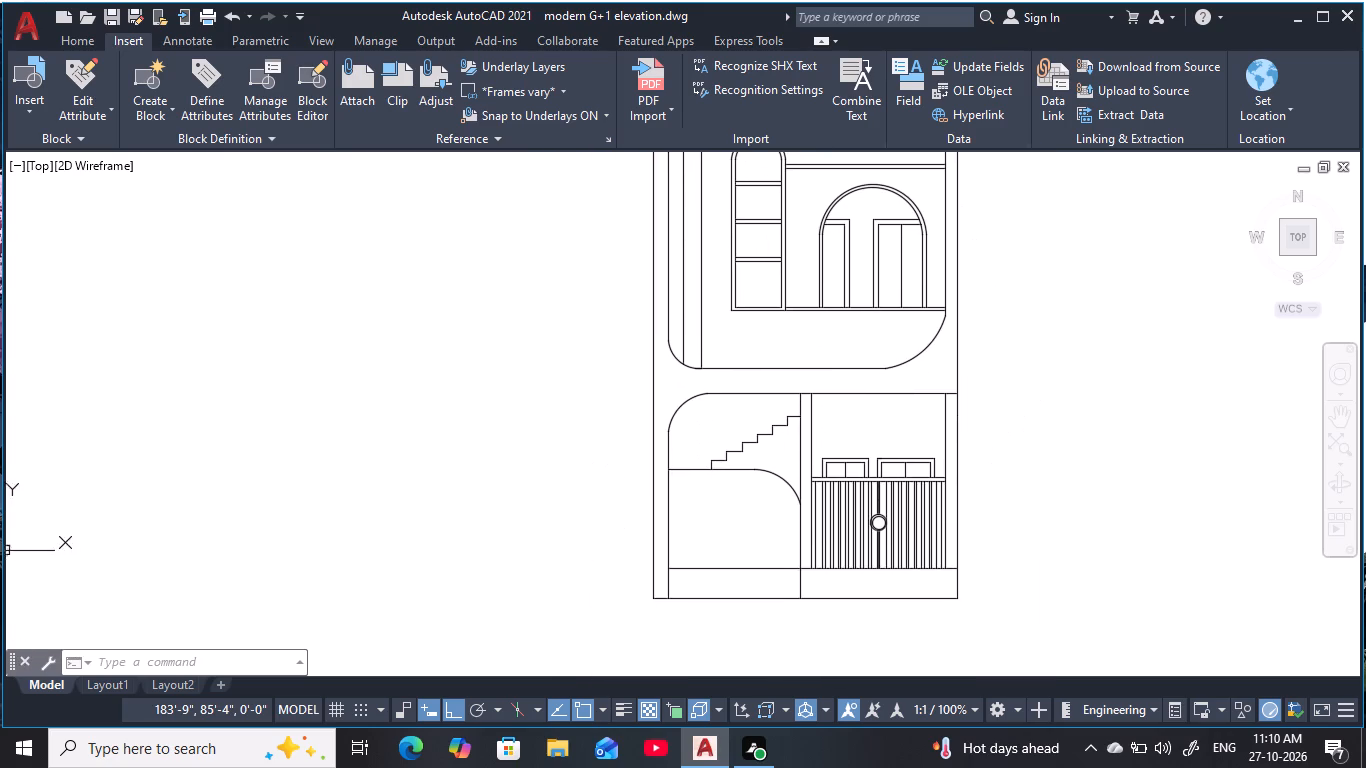
scroll(888, 535, up, 4)
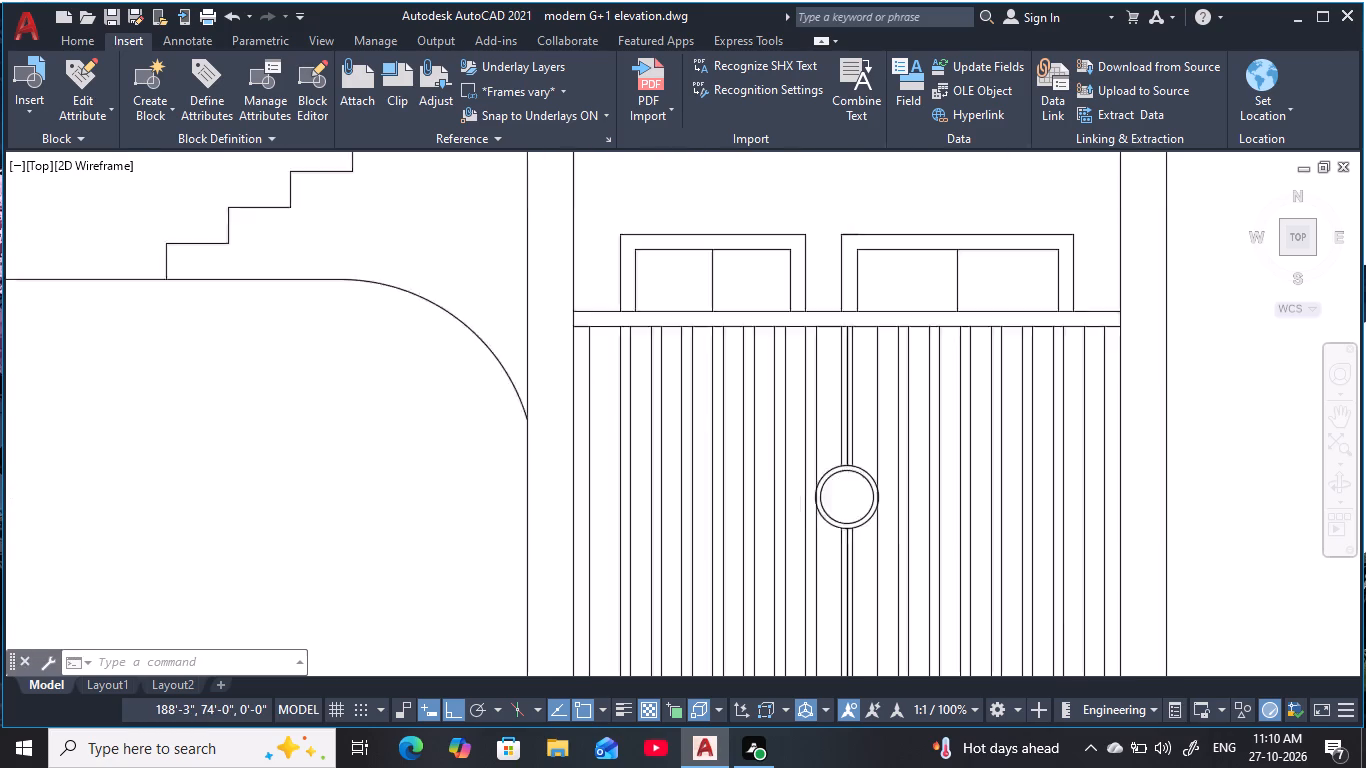
middle_click(818, 471)
scroll(826, 475, up, 1)
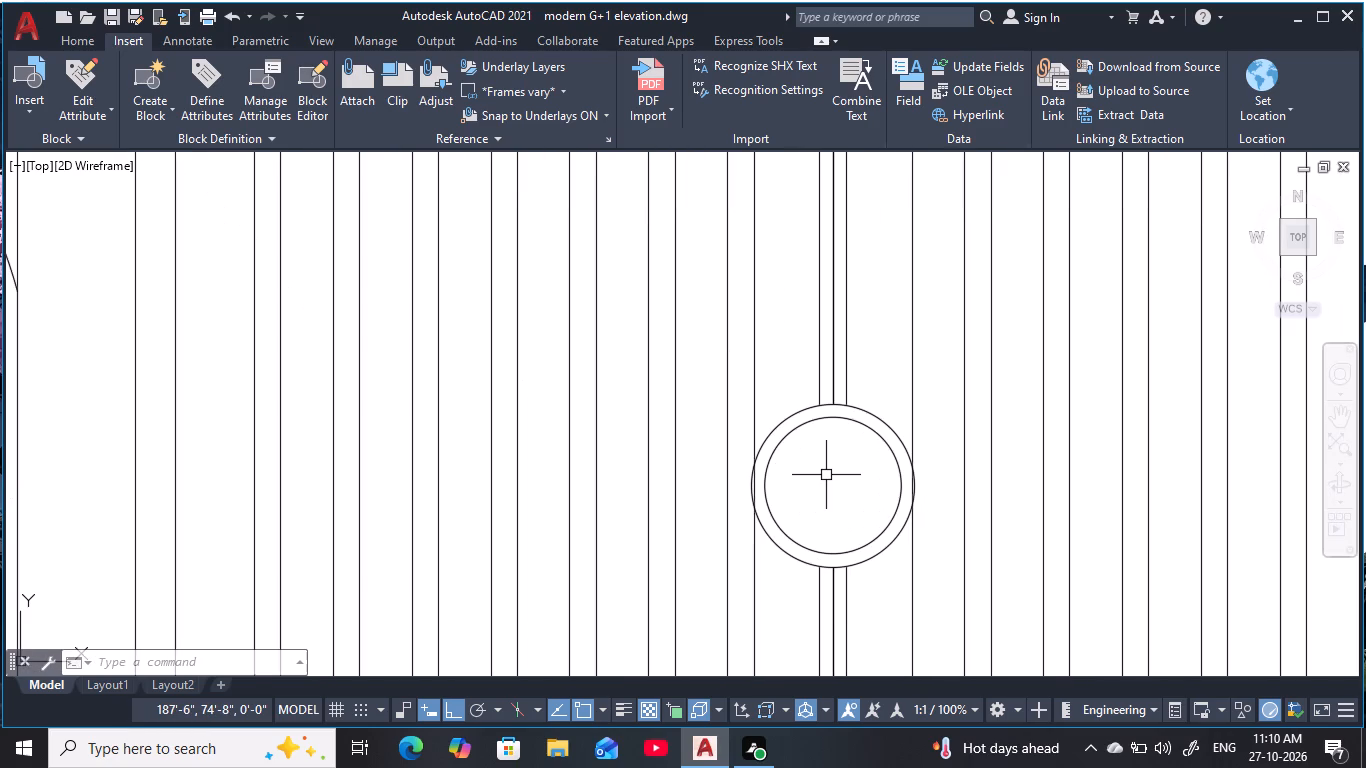
scroll(826, 475, up, 1)
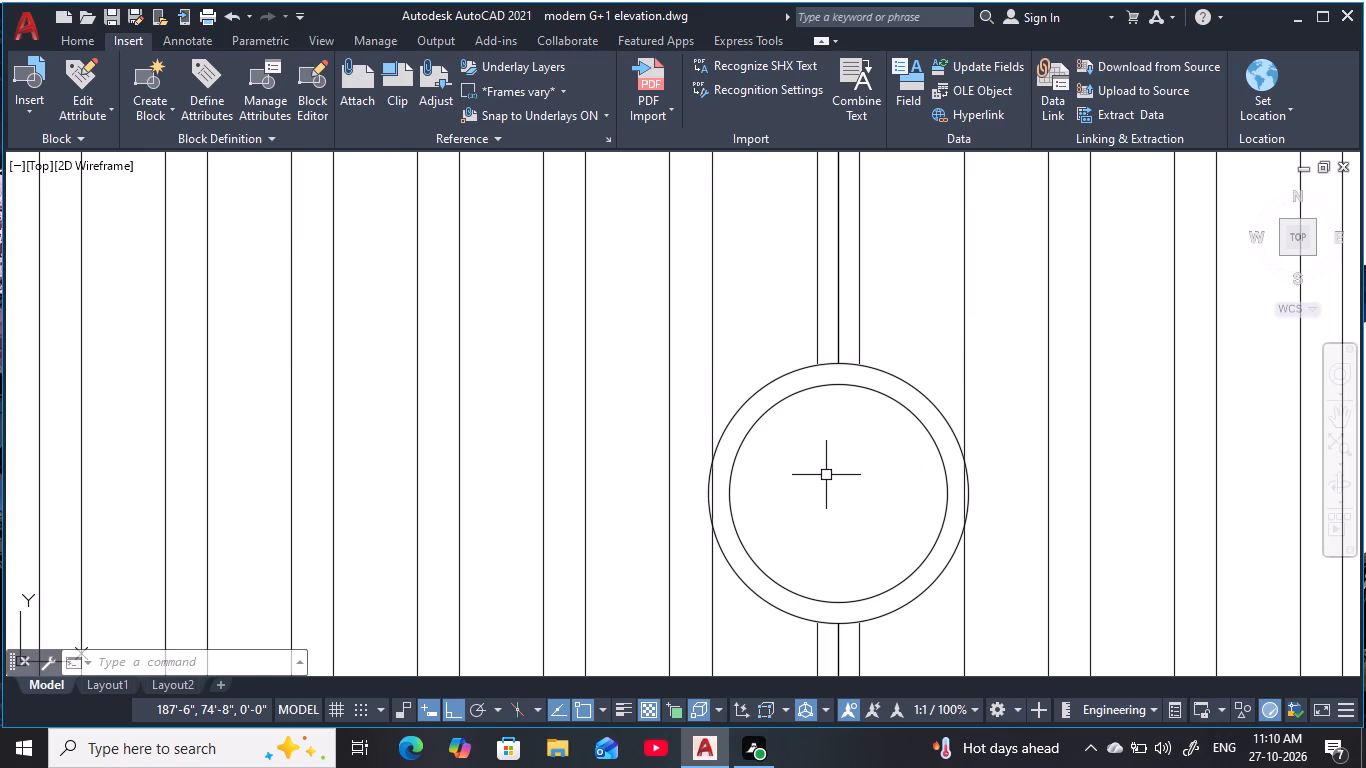
scroll(826, 475, down, 3)
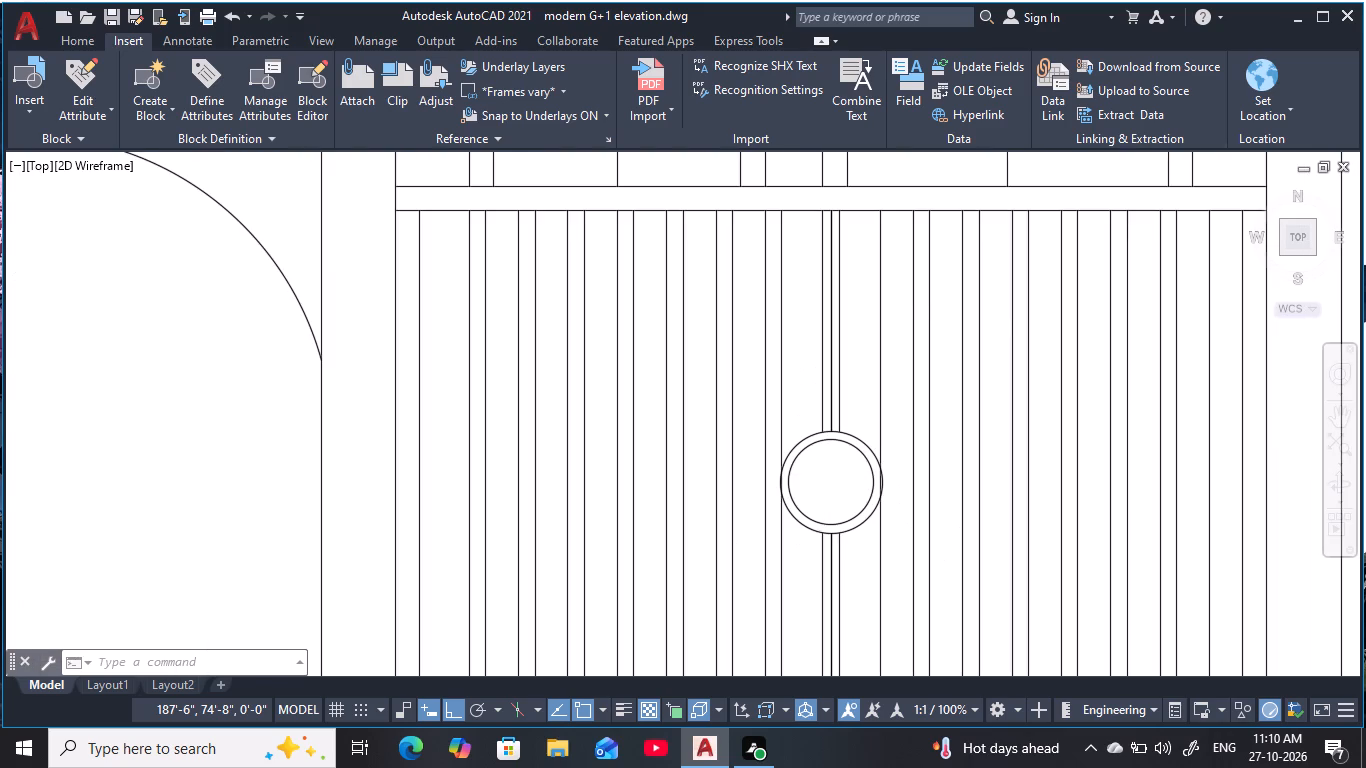
scroll(820, 440, up, 3)
scroll(888, 567, down, 5)
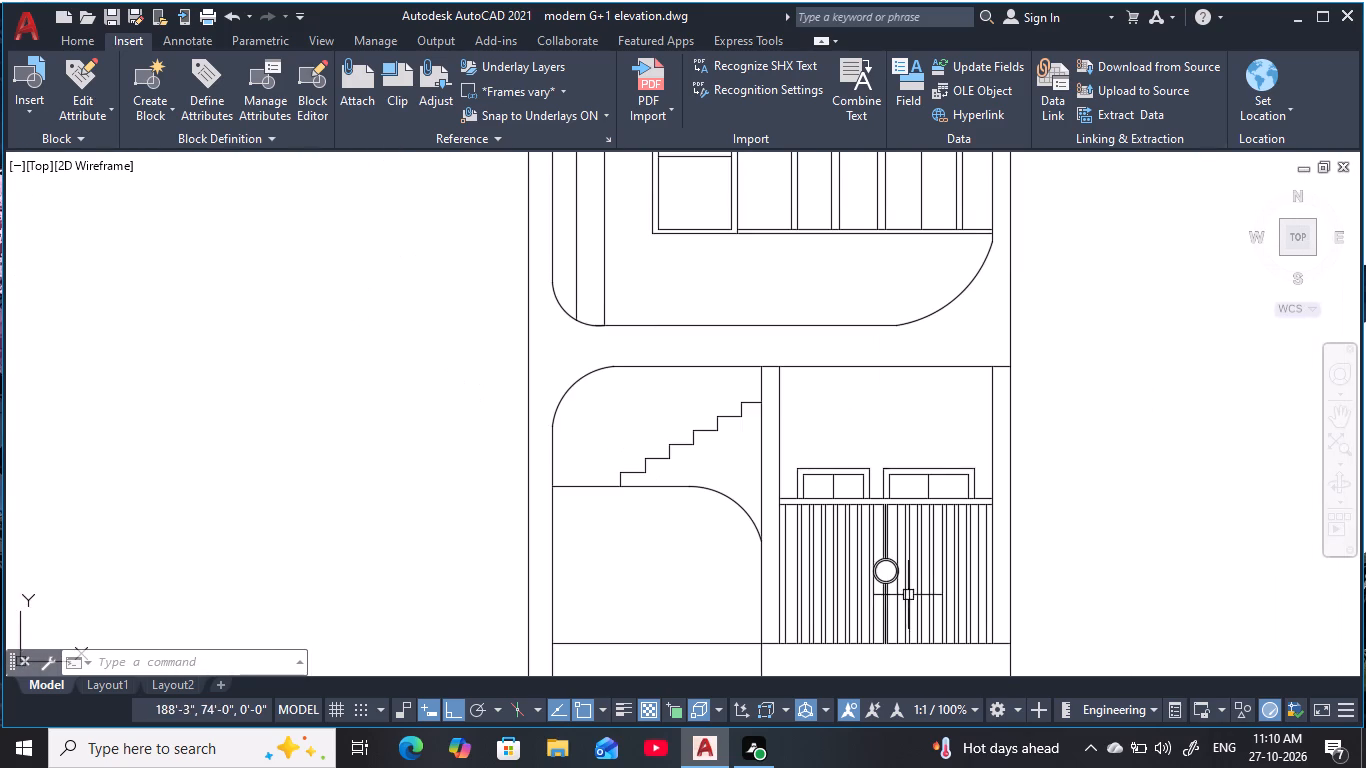
middle_drag(920, 601, 888, 453)
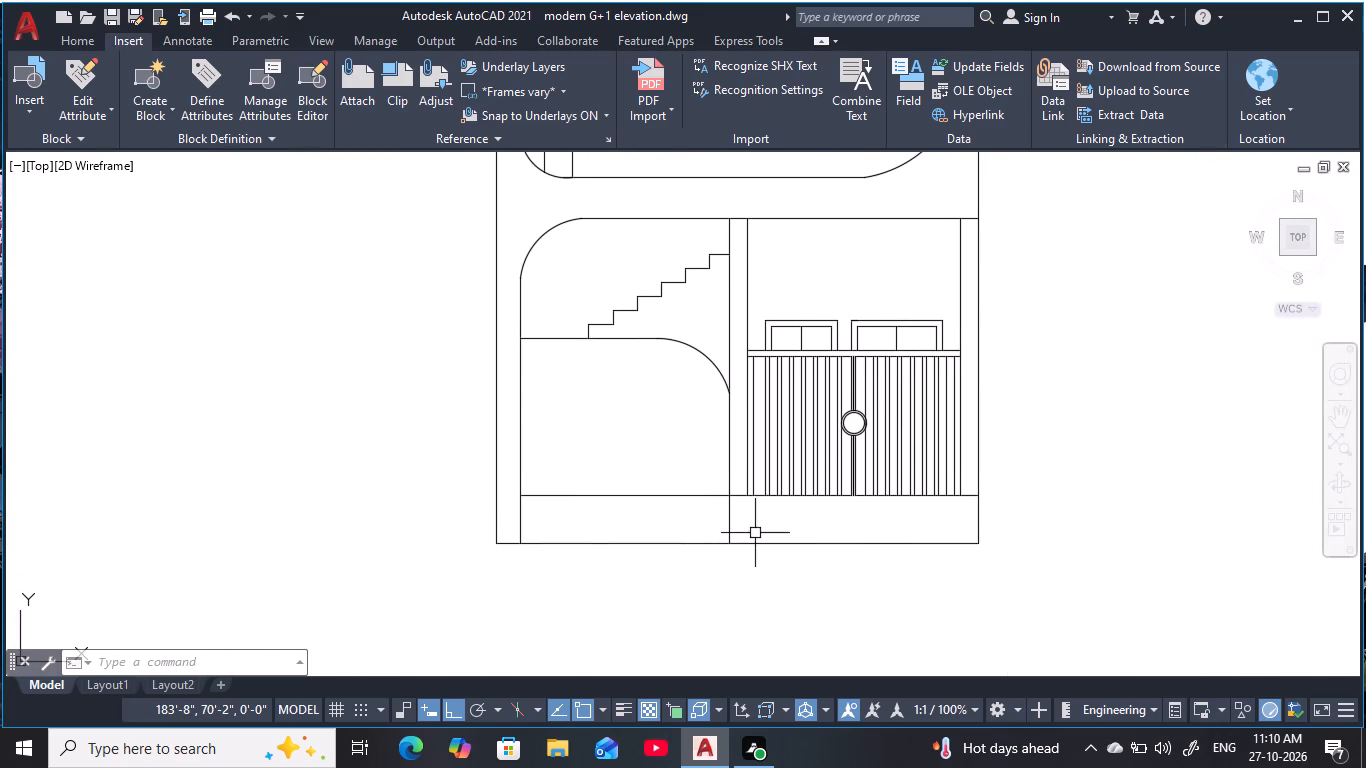
scroll(756, 534, down, 1)
middle_drag(767, 550, 813, 691)
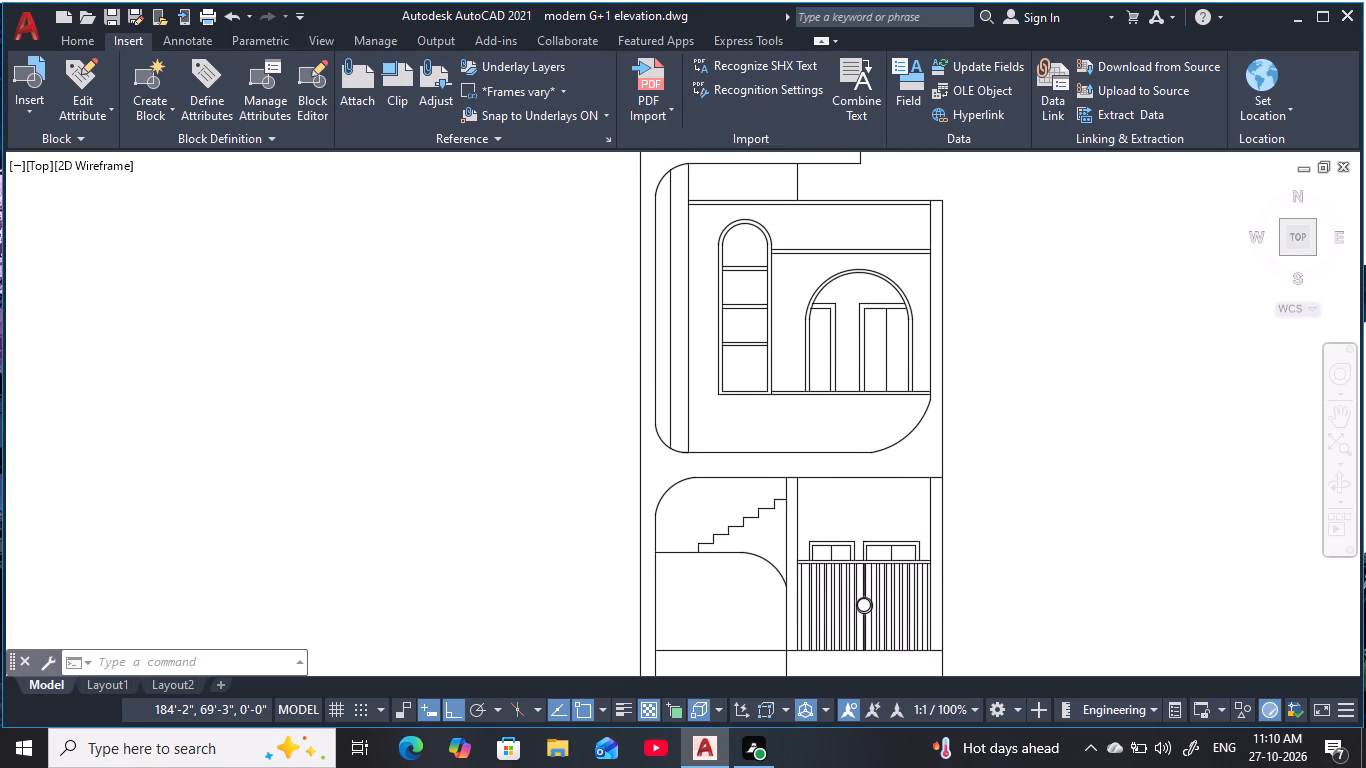
middle_drag(813, 691, 811, 694)
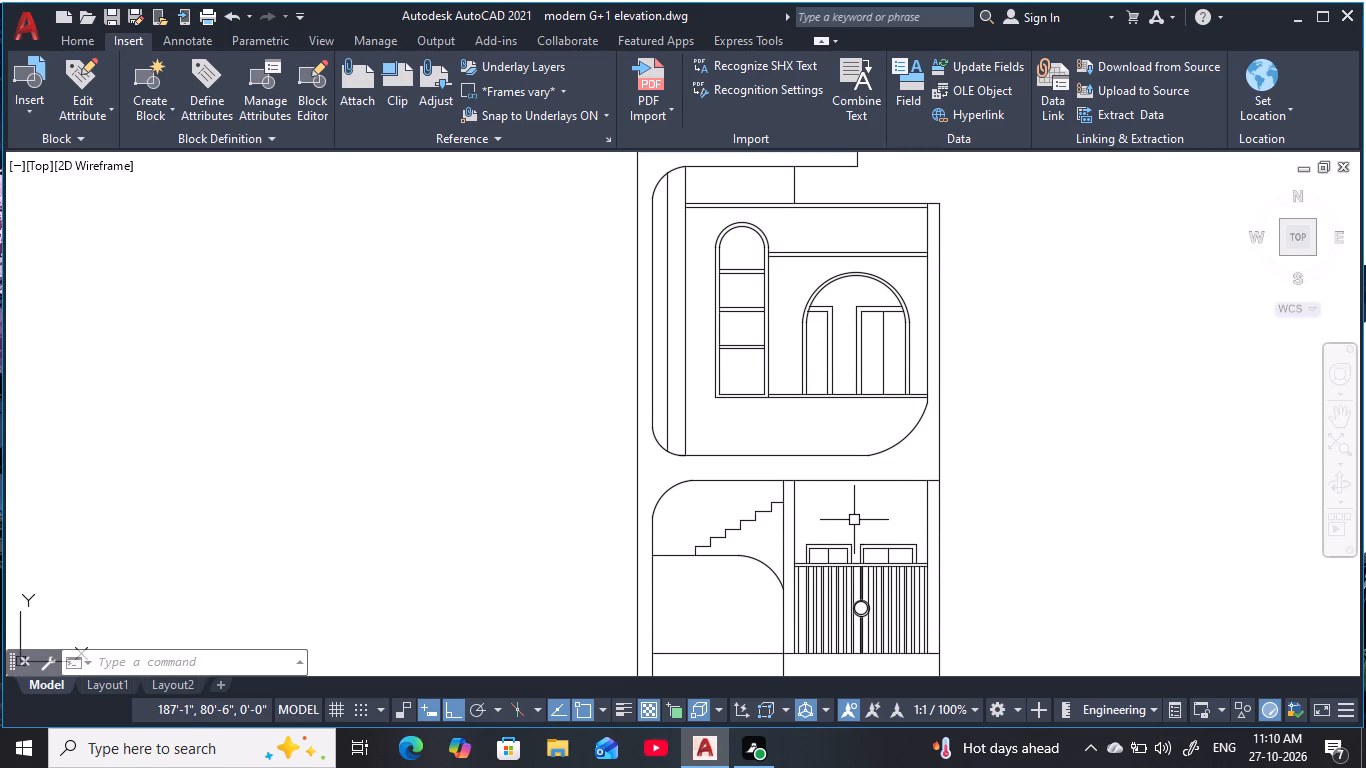
key(Escape)
key(Escape)
key(Escape)
key(Escape)
key(Escape)
scroll(856, 522, down, 1)
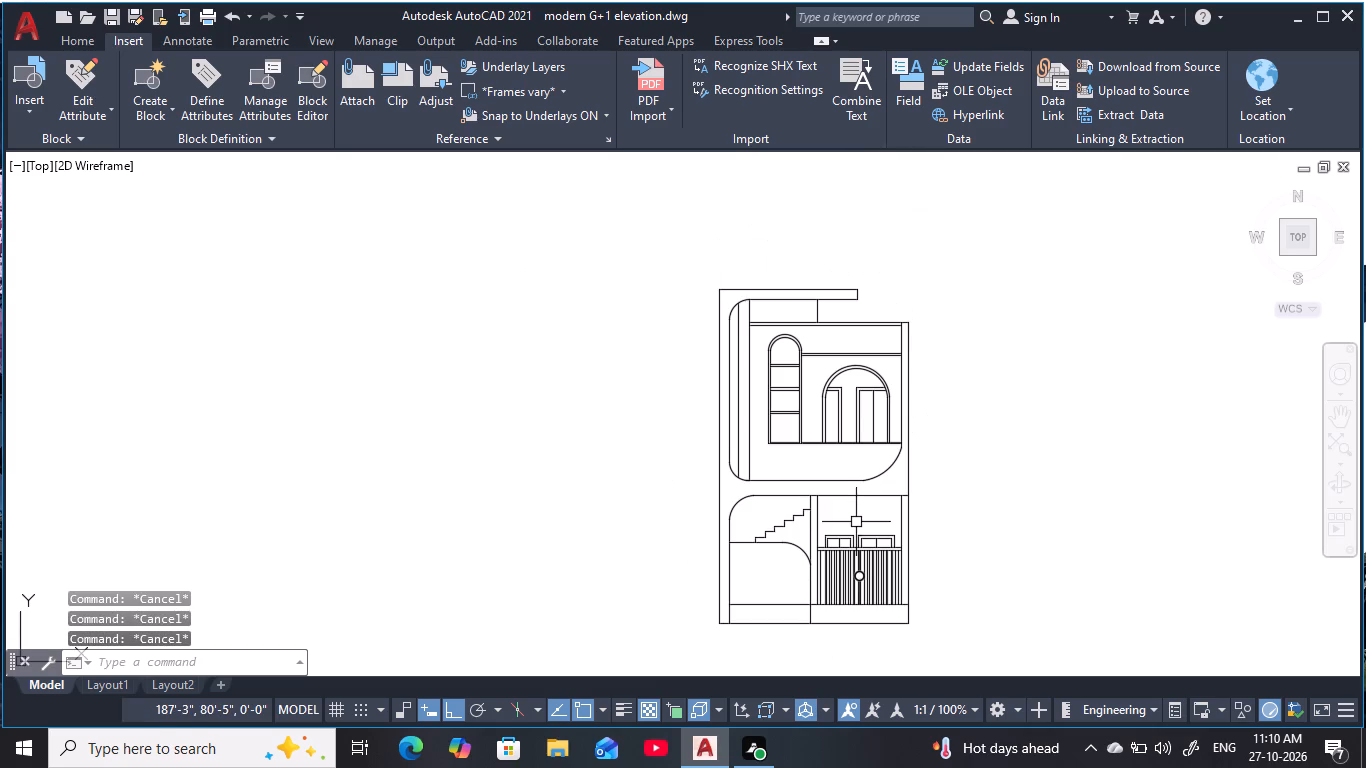
middle_drag(856, 522, 824, 499)
scroll(824, 499, up, 1)
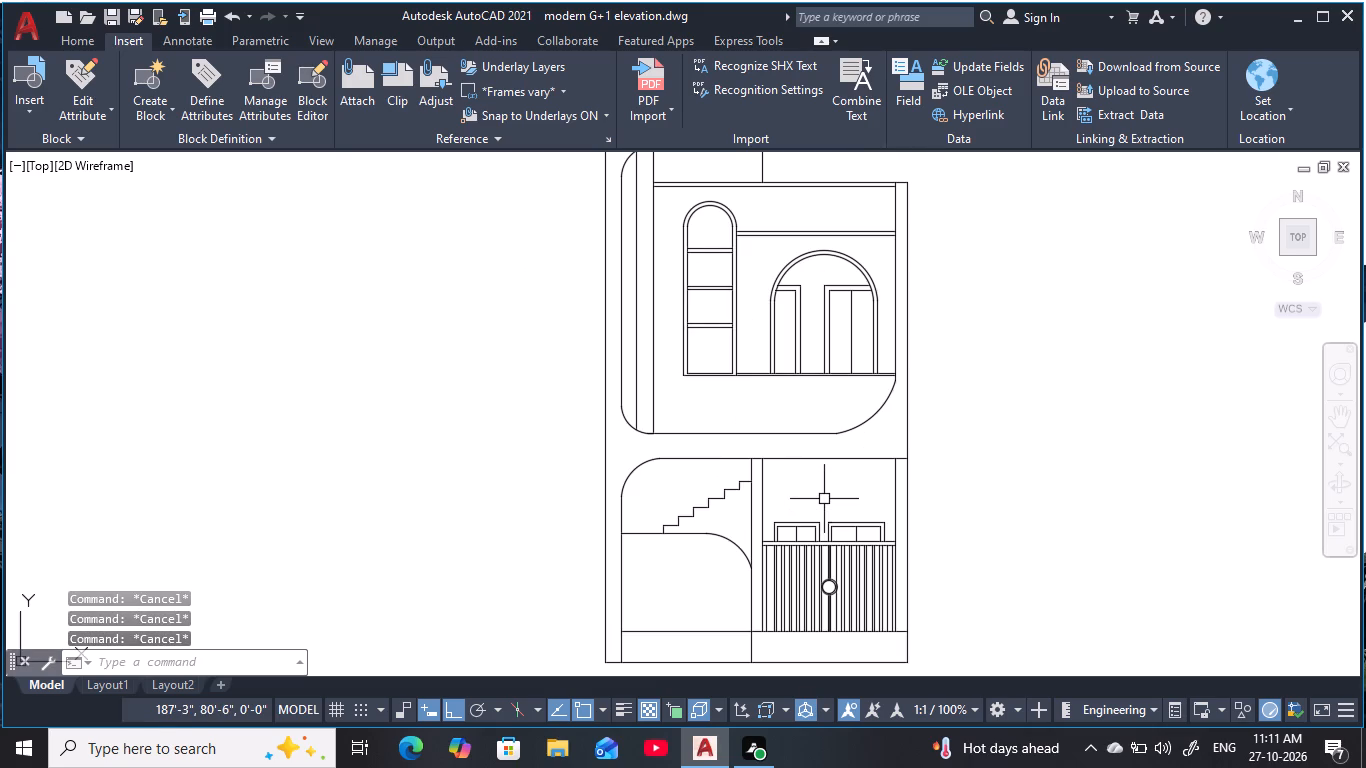
middle_drag(823, 500, 820, 512)
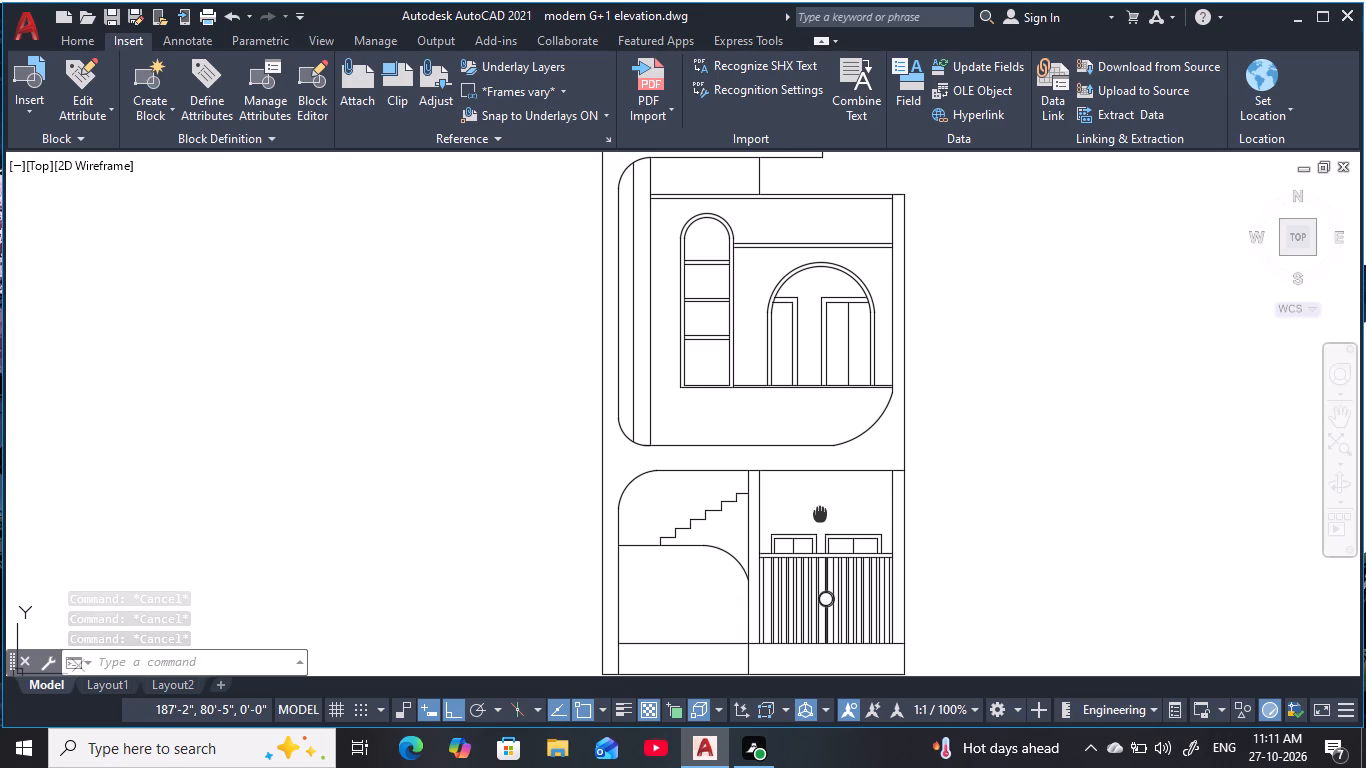
middle_drag(820, 512, 821, 516)
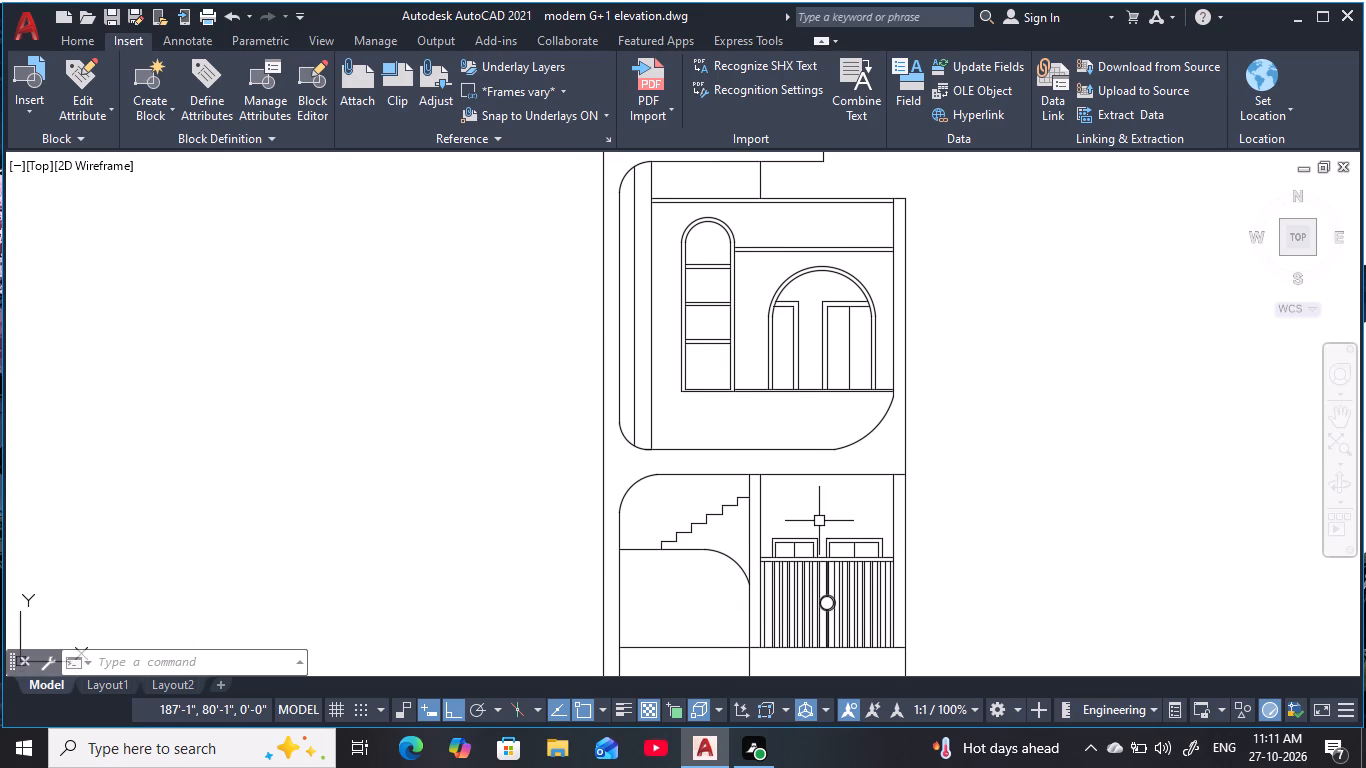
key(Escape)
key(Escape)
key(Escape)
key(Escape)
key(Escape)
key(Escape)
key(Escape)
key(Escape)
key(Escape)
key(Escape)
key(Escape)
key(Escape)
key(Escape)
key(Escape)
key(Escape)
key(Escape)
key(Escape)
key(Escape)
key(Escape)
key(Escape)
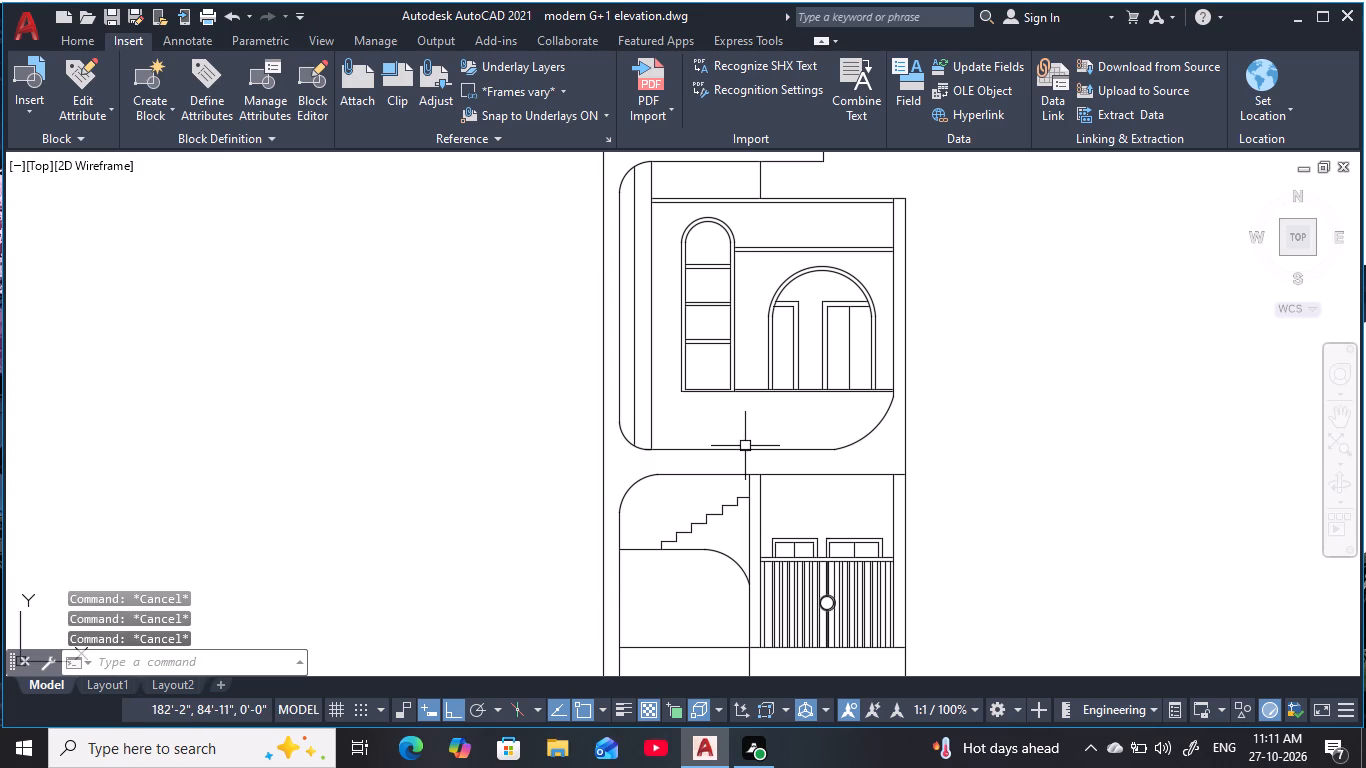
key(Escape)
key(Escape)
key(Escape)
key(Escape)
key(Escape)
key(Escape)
Trim the middle pillar's edge line where it runs through the plinth band at the base of the elevation.
middle_drag(691, 417, 725, 465)
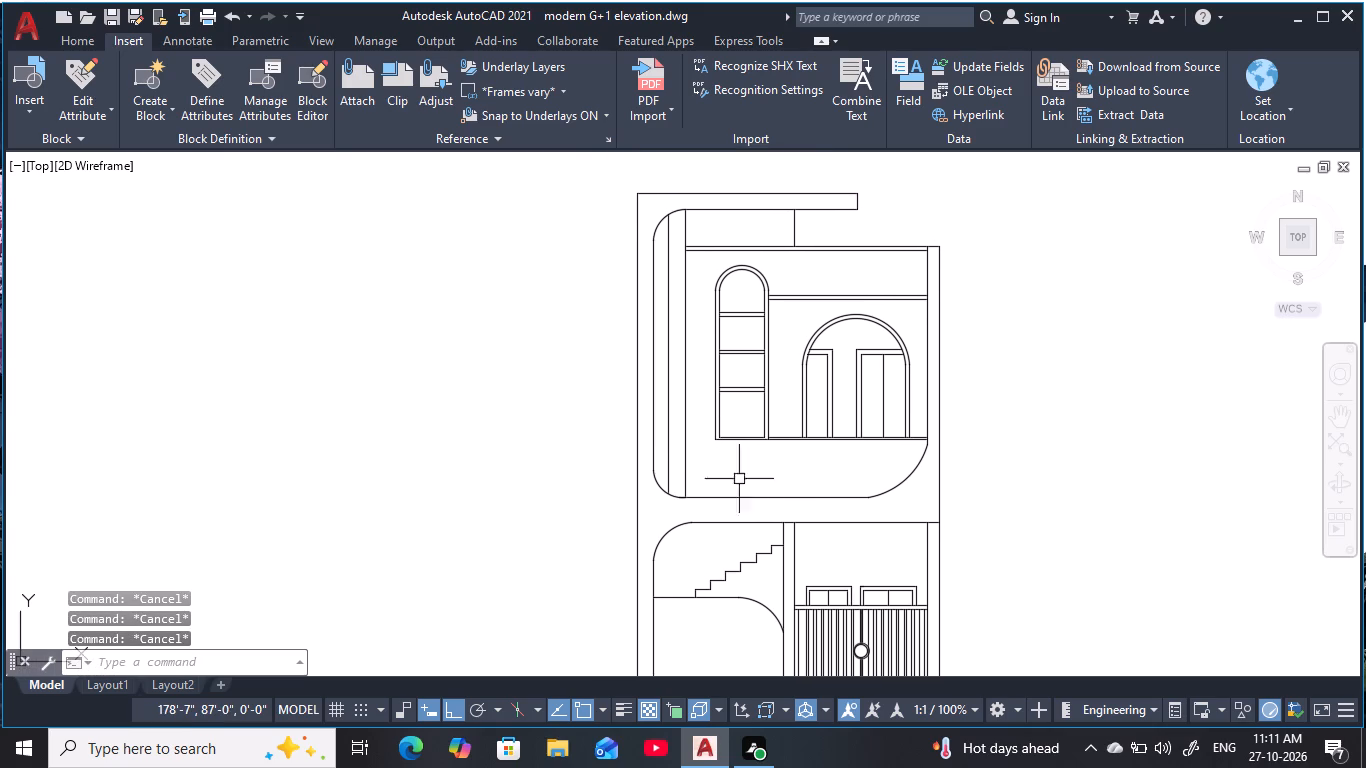
middle_drag(855, 568, 847, 465)
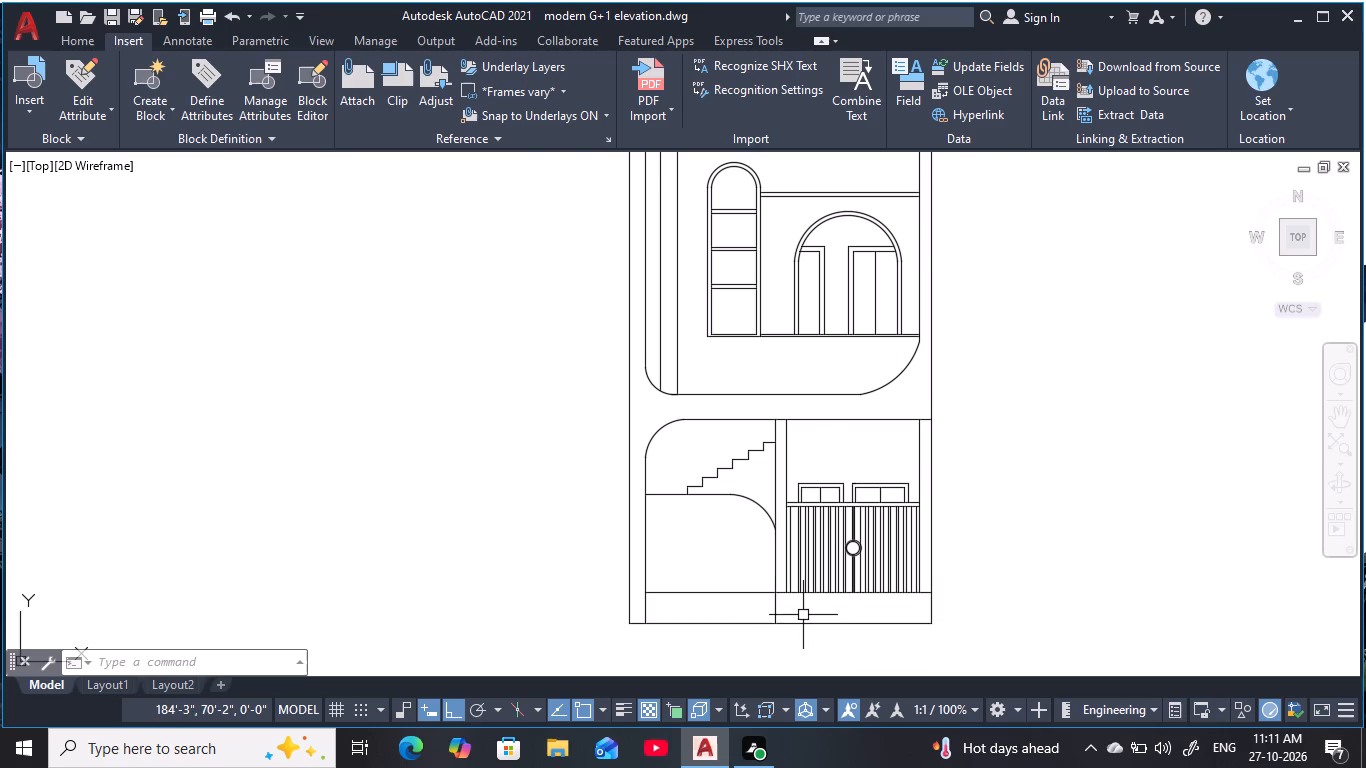
scroll(803, 615, up, 1)
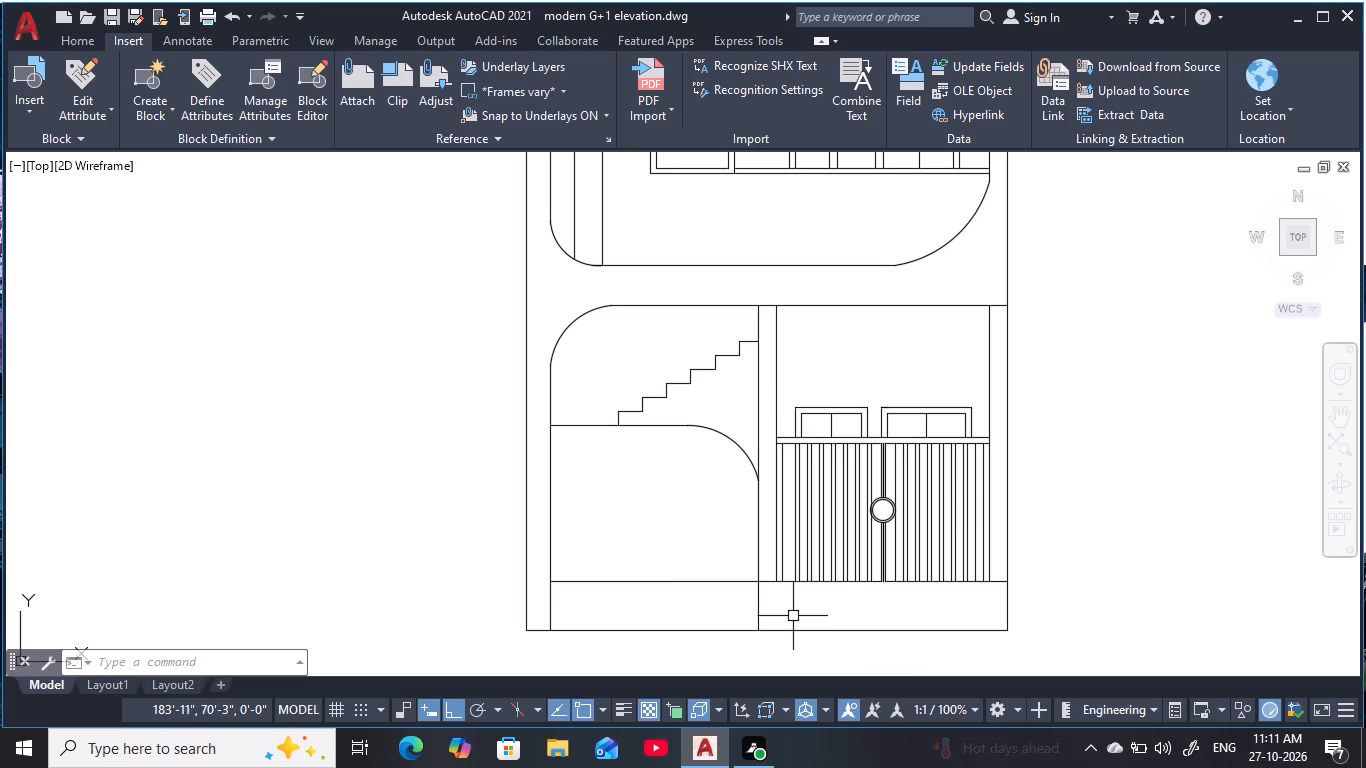
middle_drag(773, 609, 829, 600)
text(tr)
key(space)
drag(831, 598, 782, 610)
middle_drag(816, 606, 809, 620)
key(Escape)
key(Escape)
key(Escape)
key(Escape)
key(Escape)
key(Escape)
key(Escape)
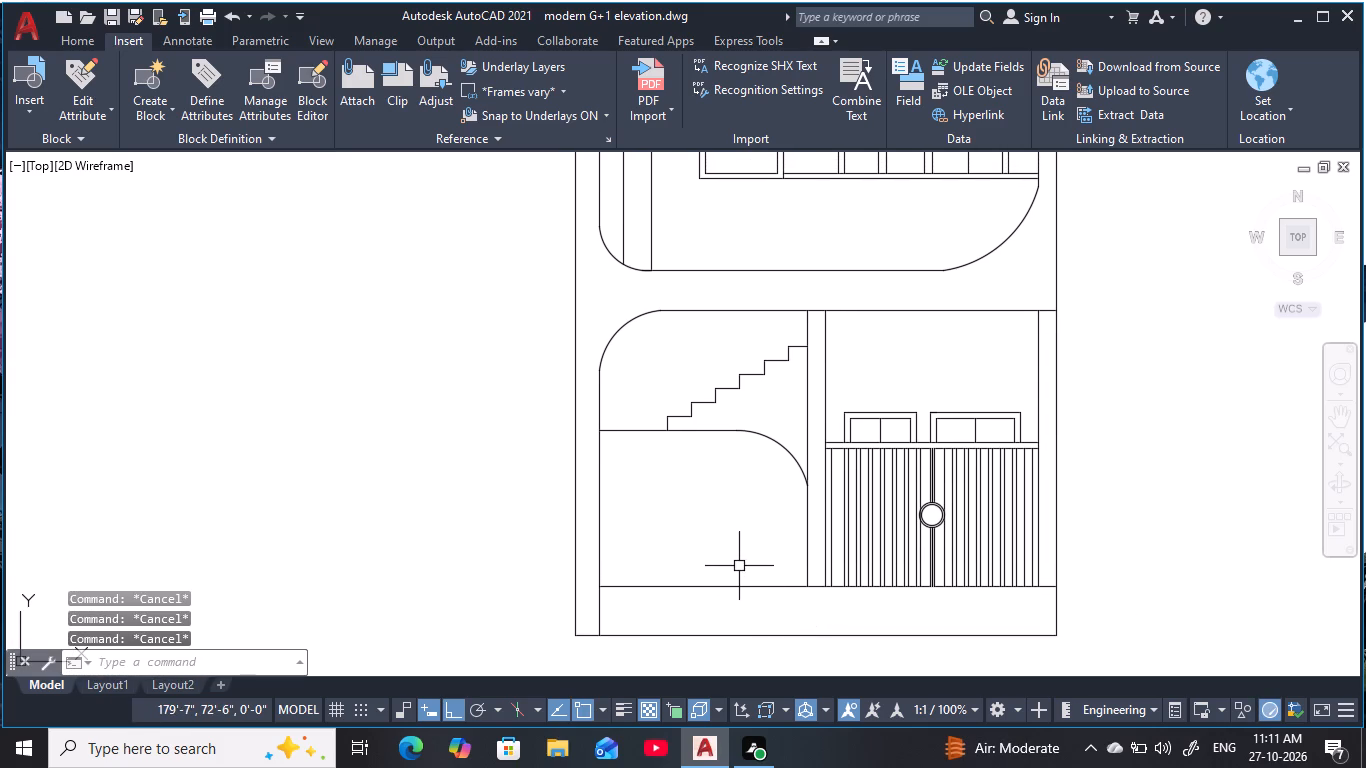
key(Escape)
key(Escape)
Offset the inner edge line of the left wall 3' inward into the bay below the staircase.
scroll(667, 513, up, 1)
middle_drag(667, 513, 711, 505)
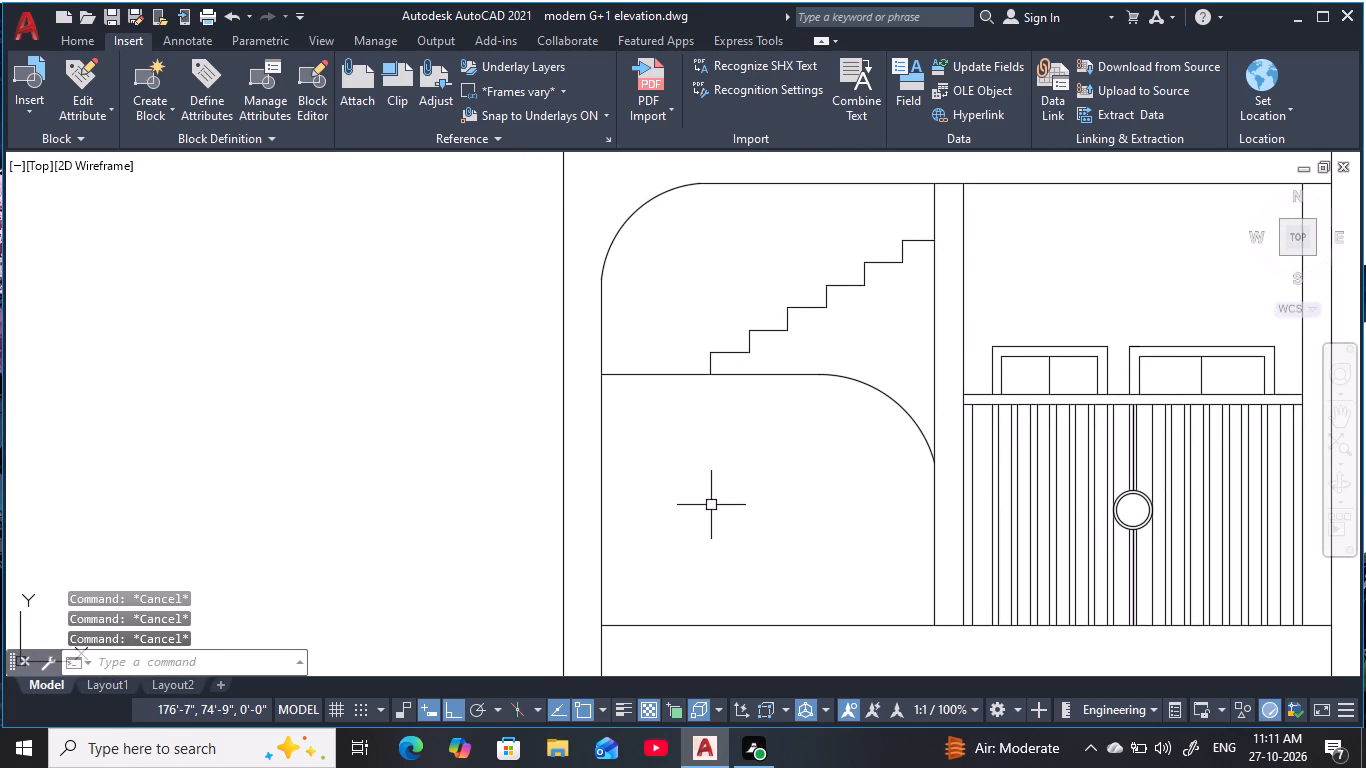
key(Escape)
text(o)
key(space)
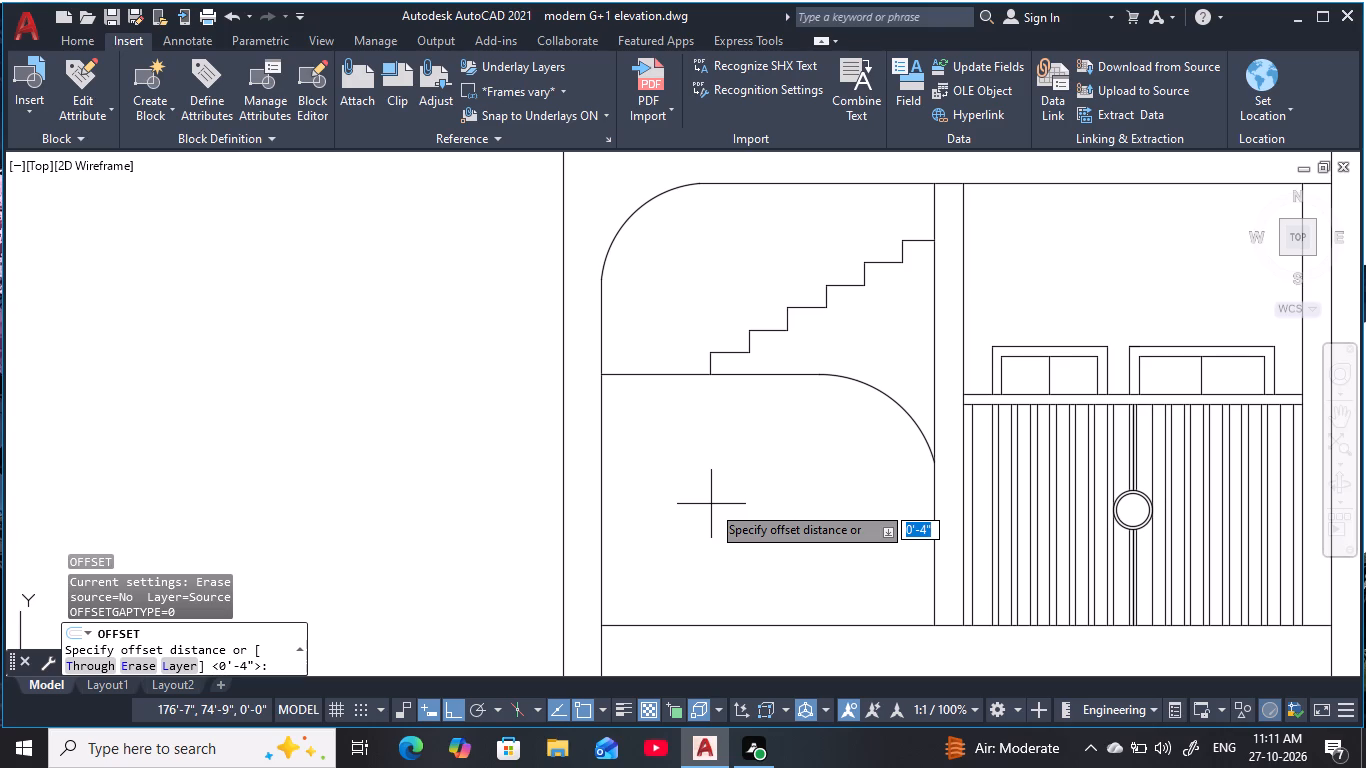
text(3')
key(space)
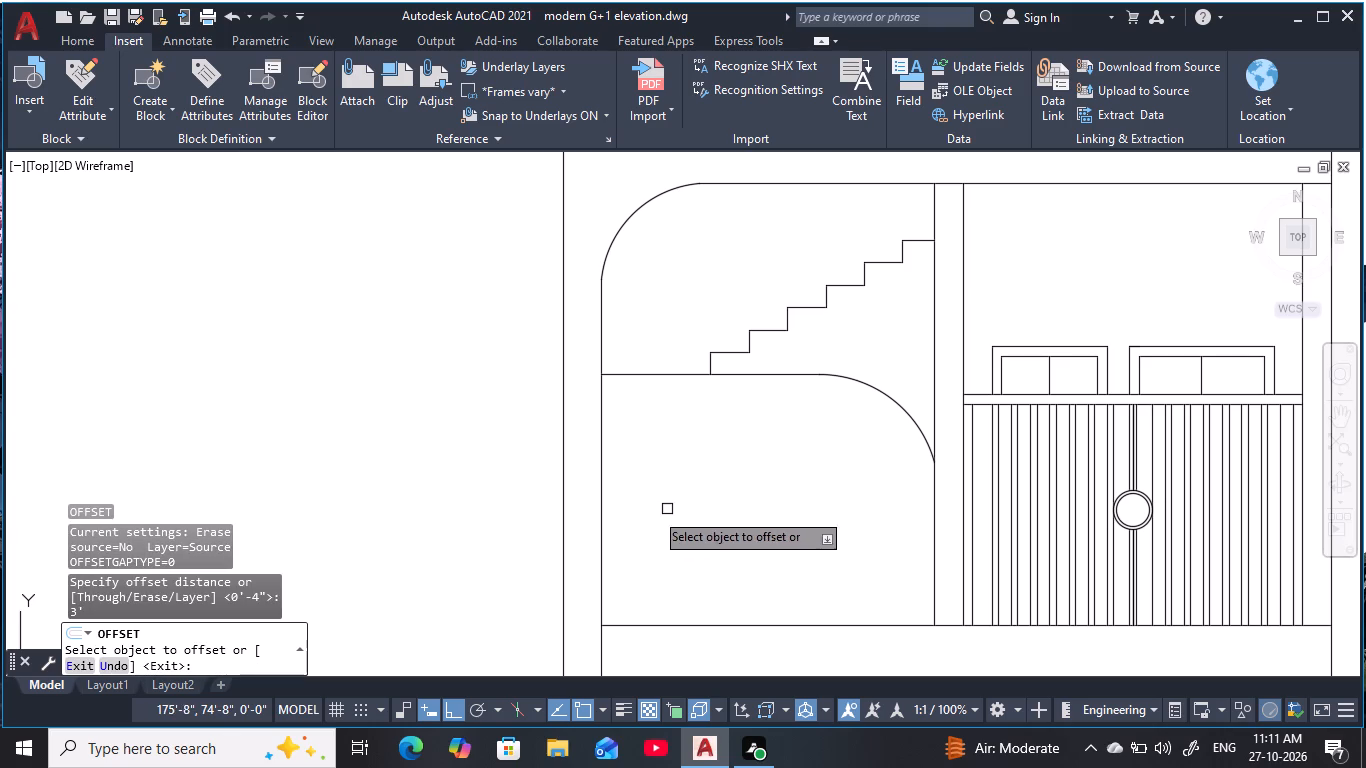
click(604, 507)
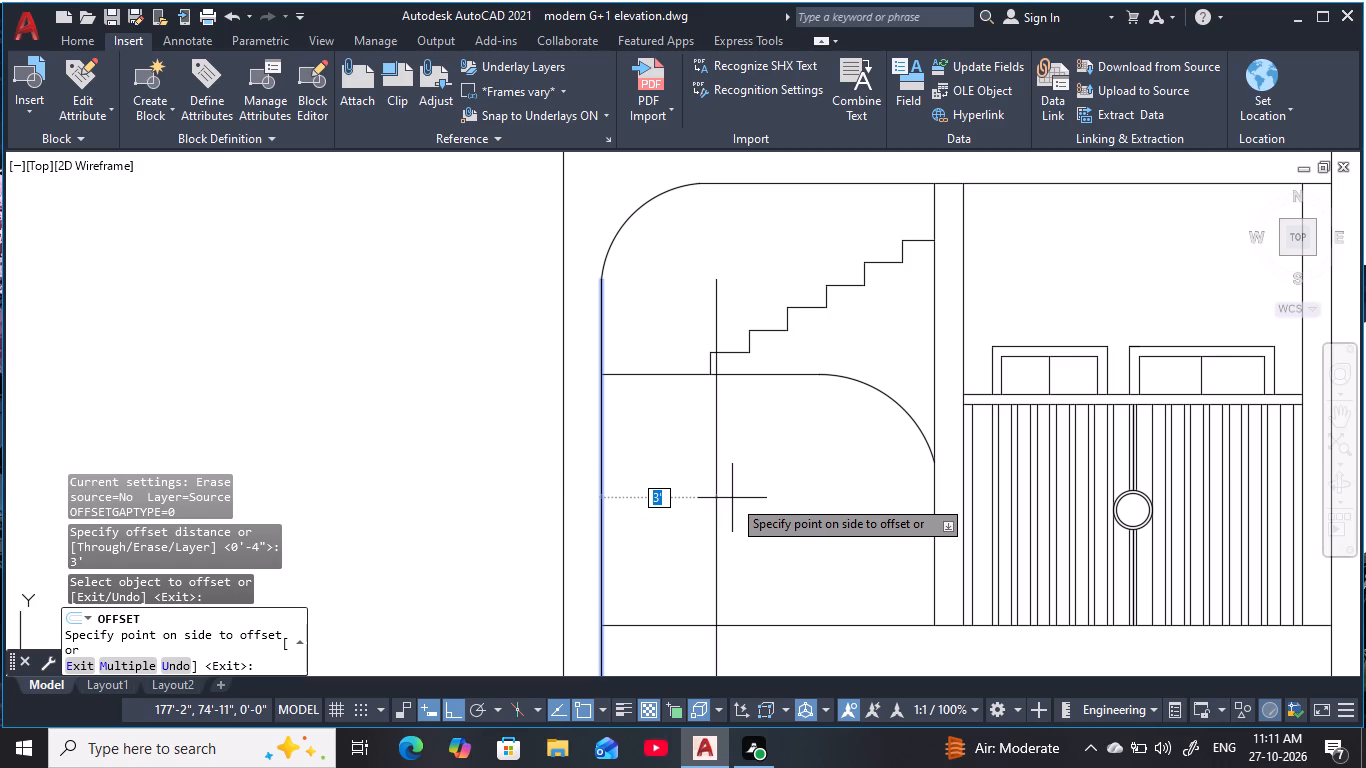
click(732, 498)
key(Escape)
key(Escape)
key(Escape)
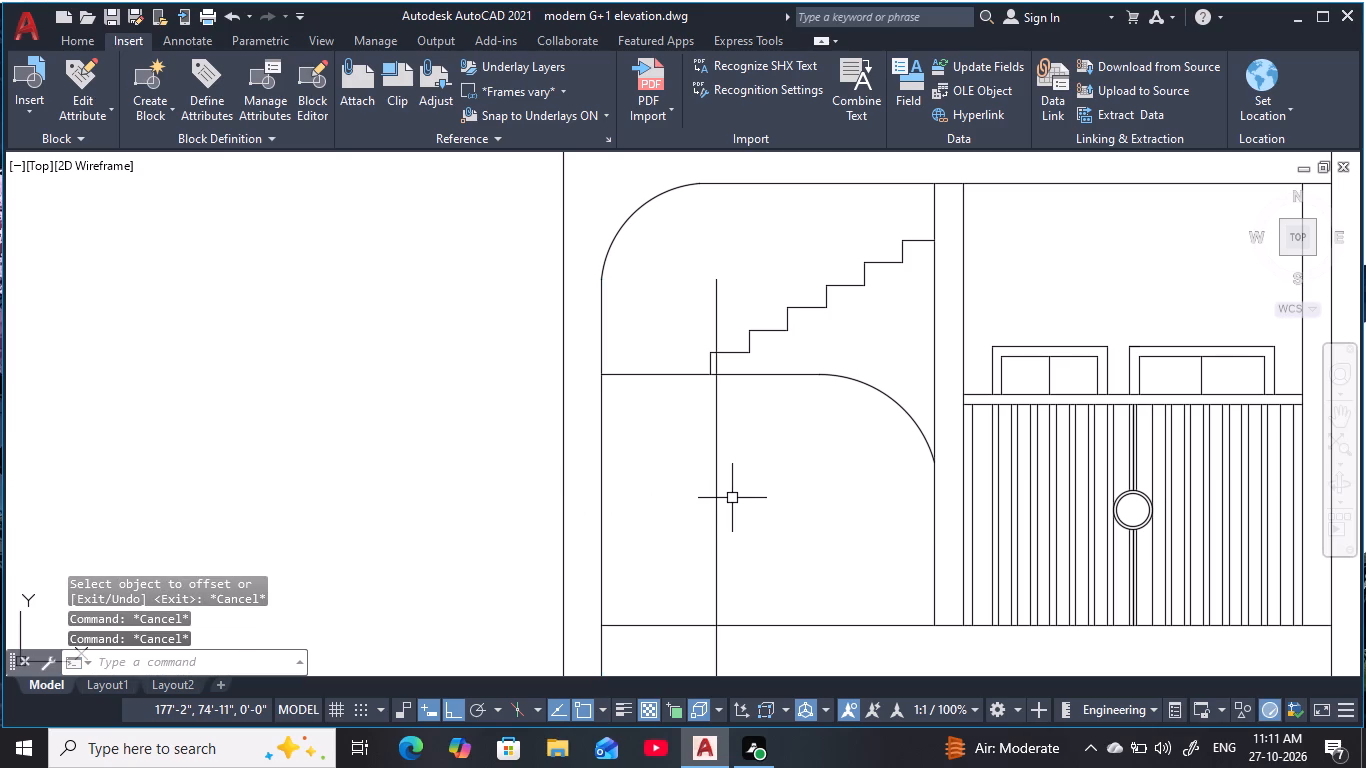
Trim the new vertical line above the curved wall's top line and below the plinth's top line.
text(tr)
key(space)
drag(729, 327, 700, 337)
scroll(727, 367, up, 2)
click(703, 363)
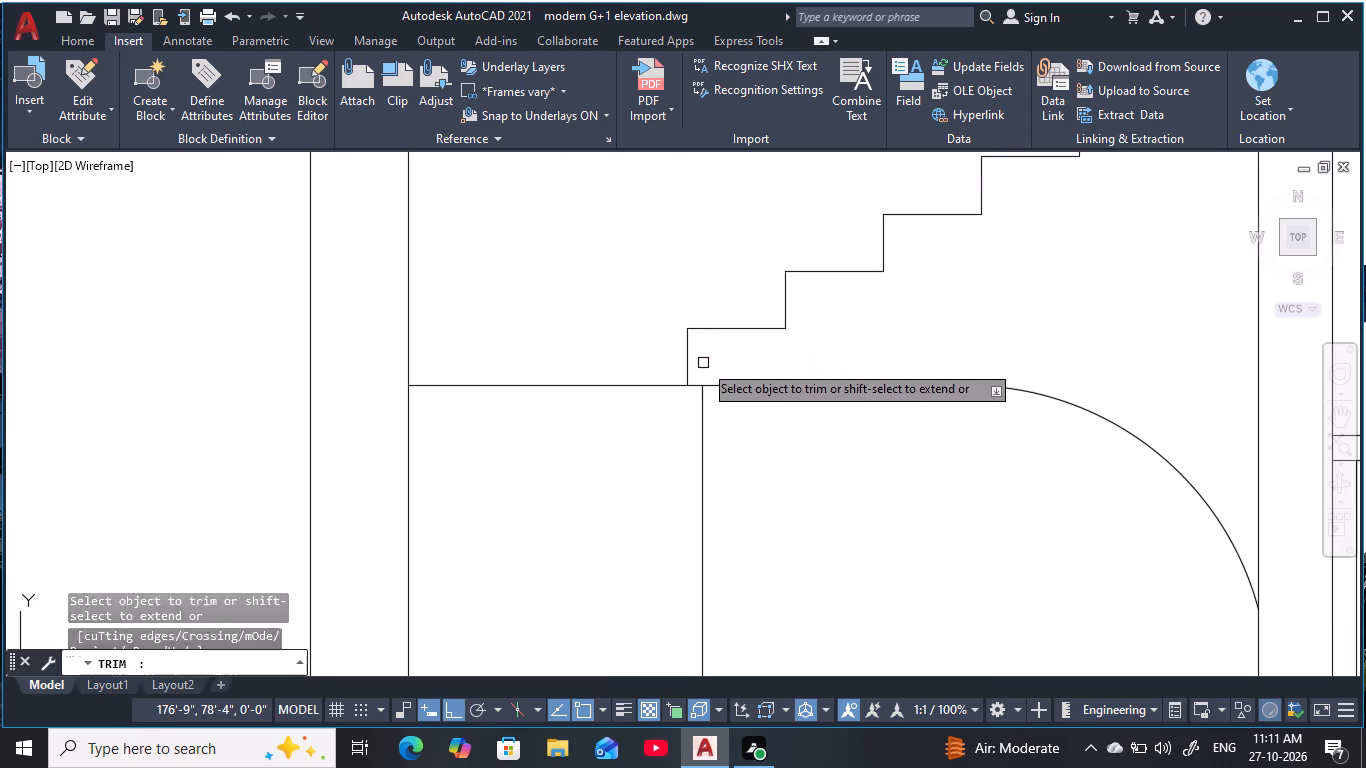
scroll(777, 444, down, 2)
middle_drag(777, 446, 793, 207)
drag(815, 477, 735, 477)
middle_drag(864, 343, 830, 441)
key(Escape)
key(Escape)
key(Escape)
key(Escape)
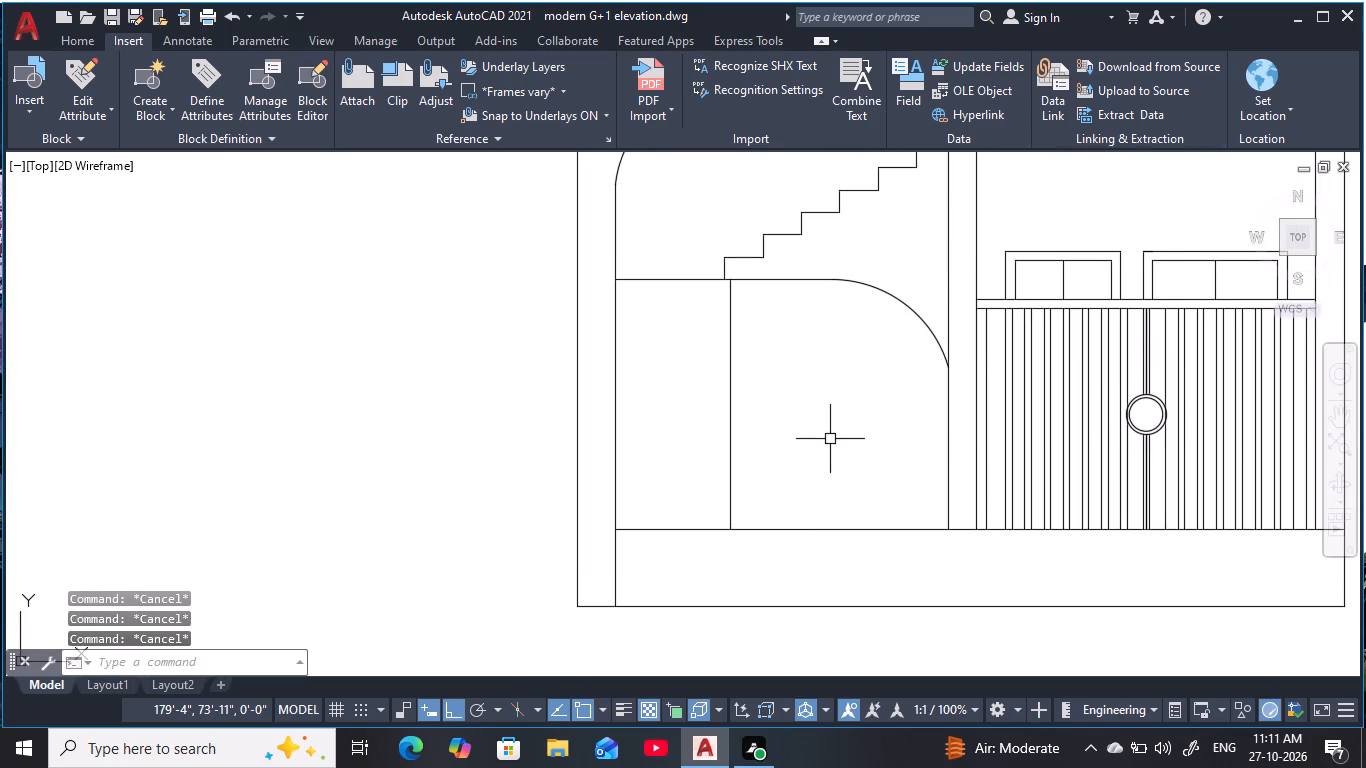
Offset the trimmed vertical line below the staircase 2" to each side.
text(o 2)
key(space)
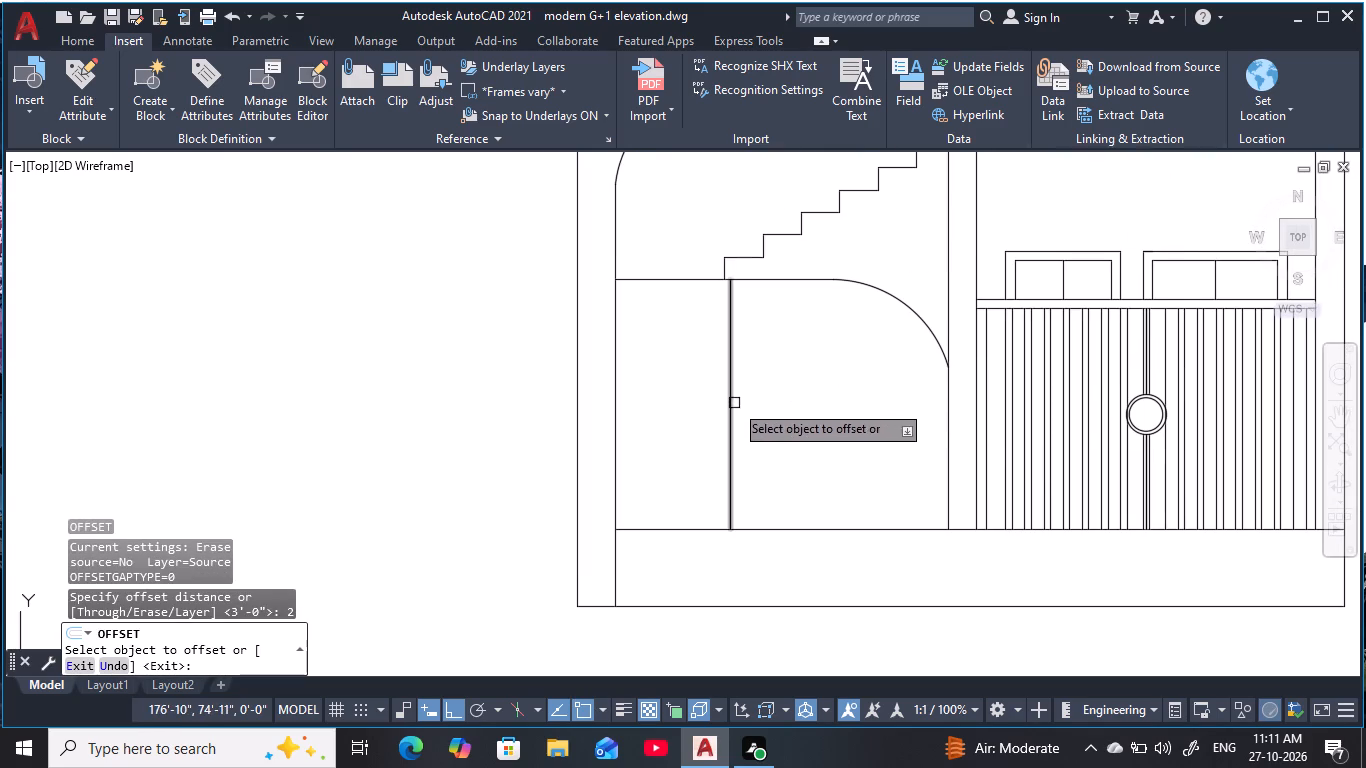
click(734, 403)
click(681, 422)
click(731, 426)
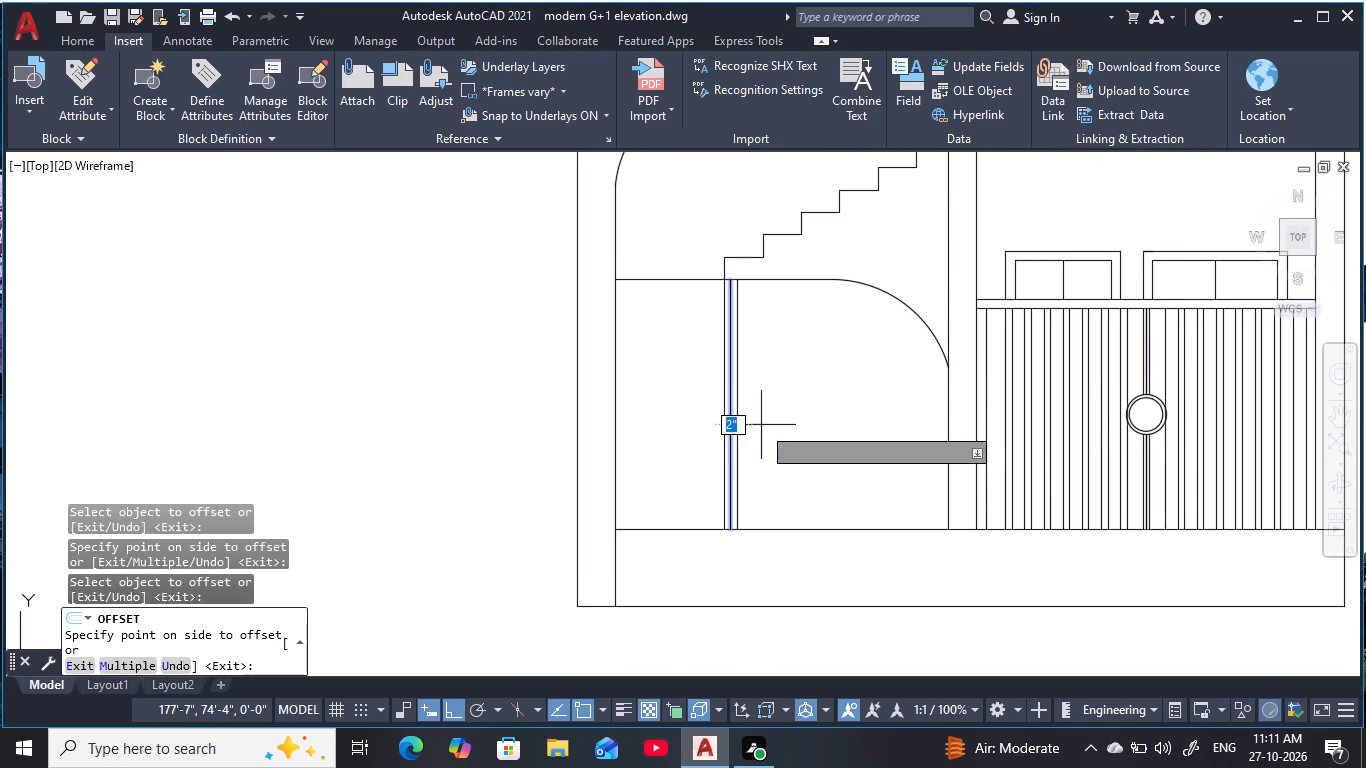
click(762, 425)
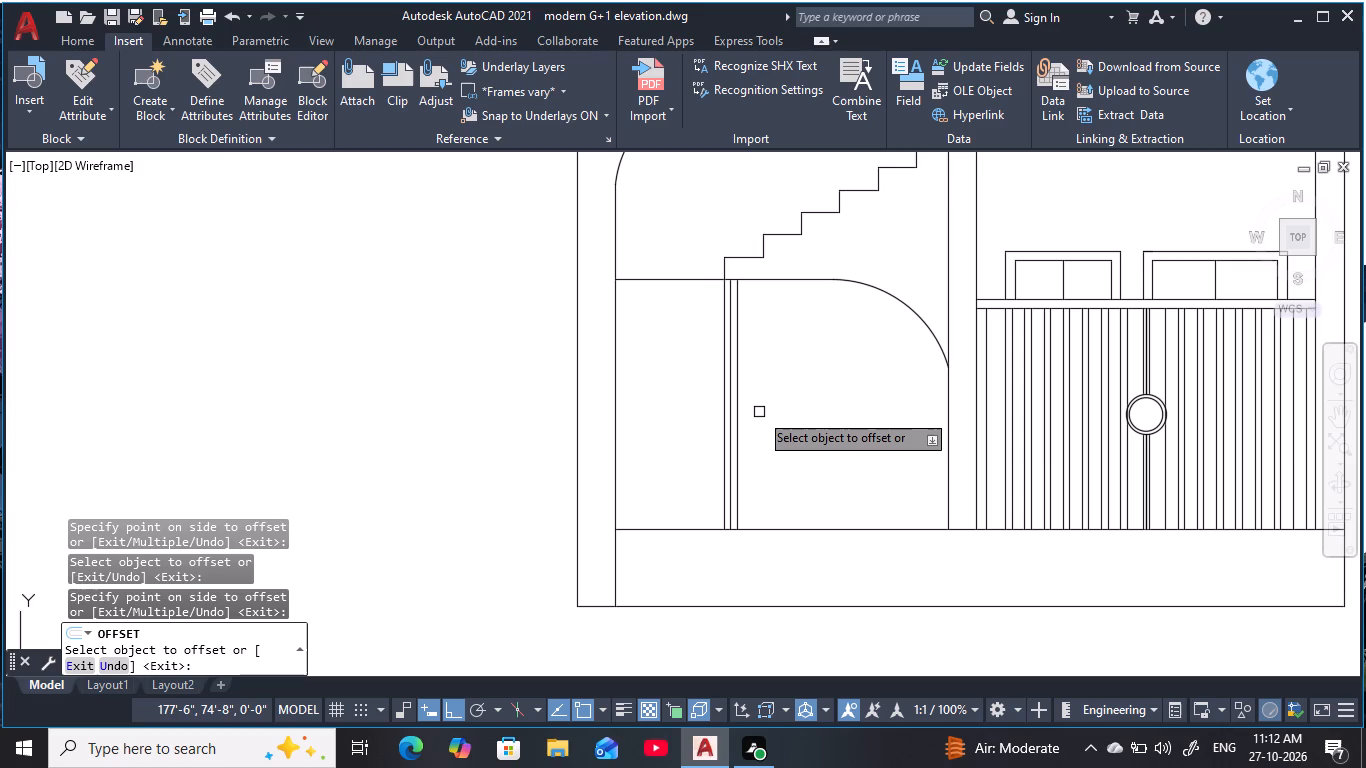
key(Escape)
key(Escape)
key(Escape)
key(Escape)
Offset the two outer vertical lines below the staircase 4" outward, one to each side.
text(o)
key(space)
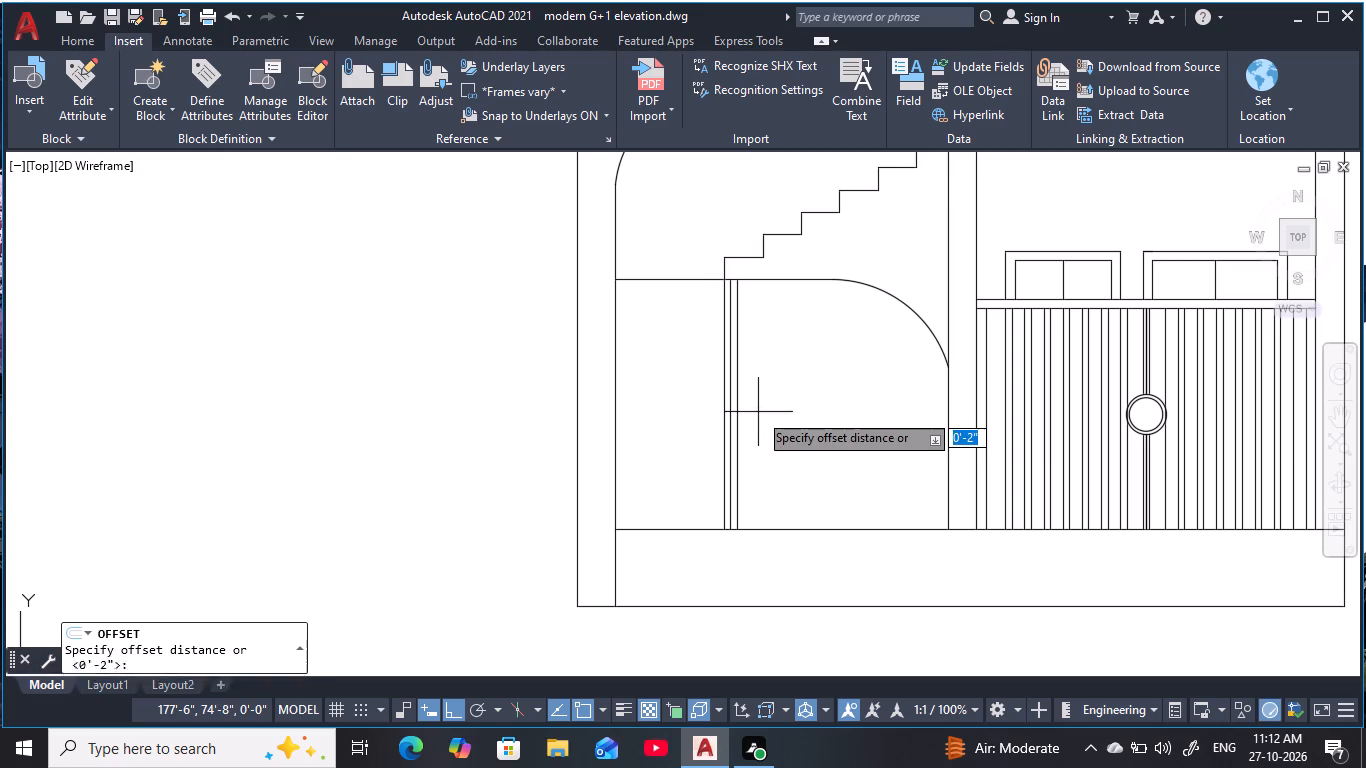
text(4)
key(space)
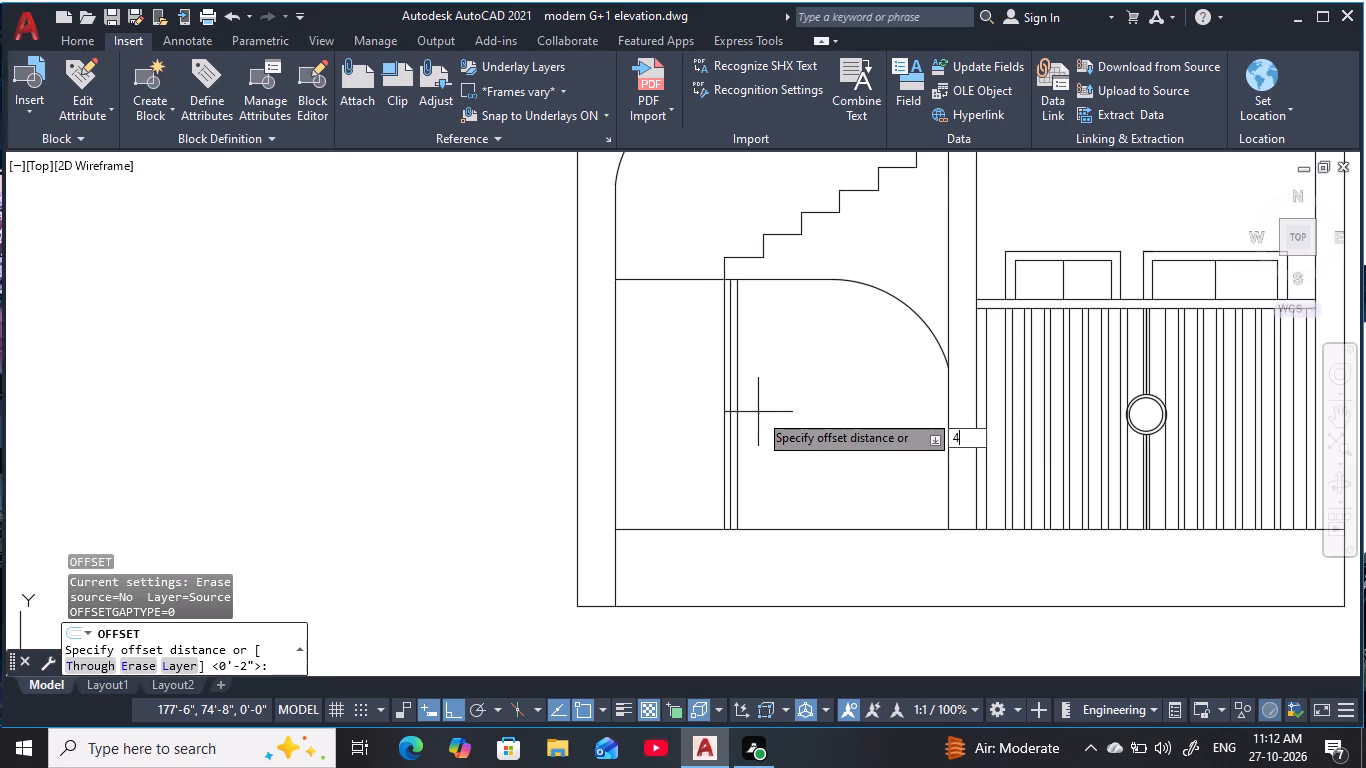
click(742, 426)
click(738, 430)
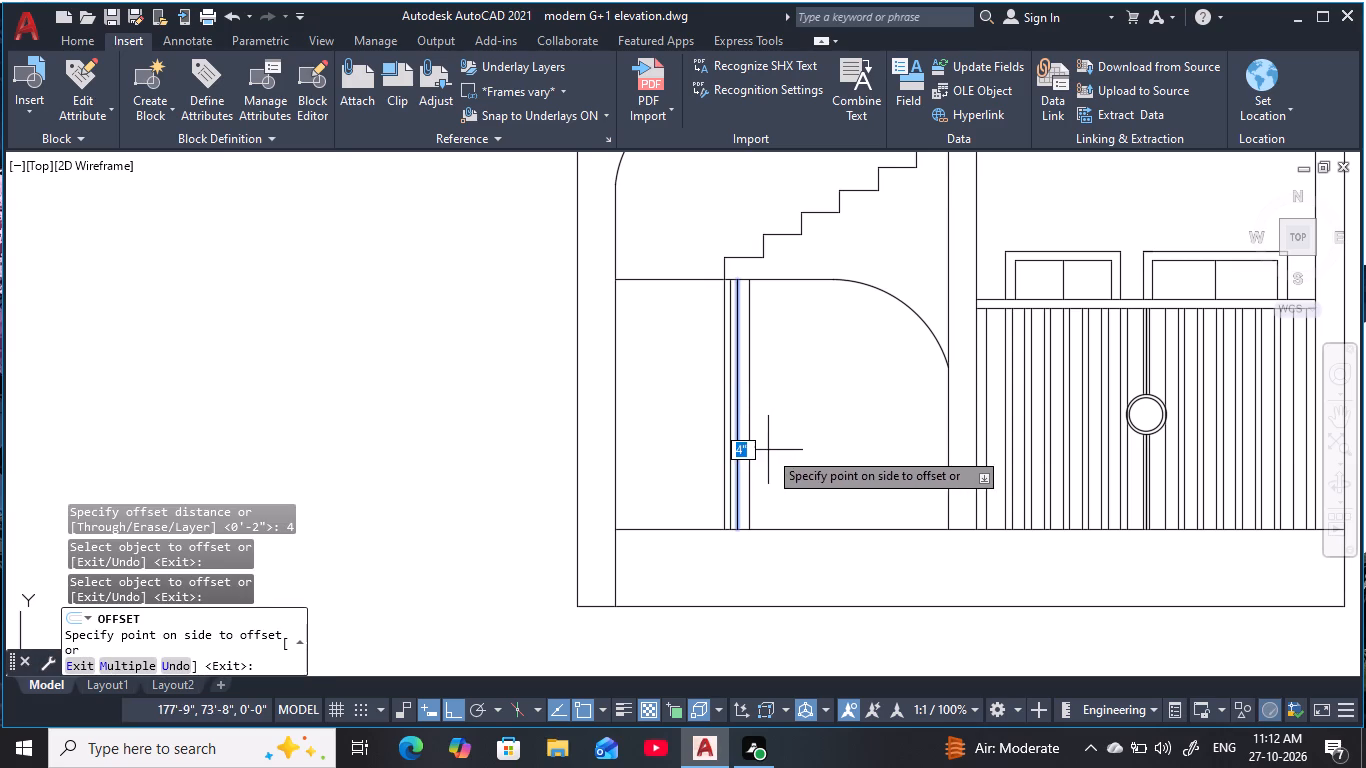
click(770, 451)
click(722, 458)
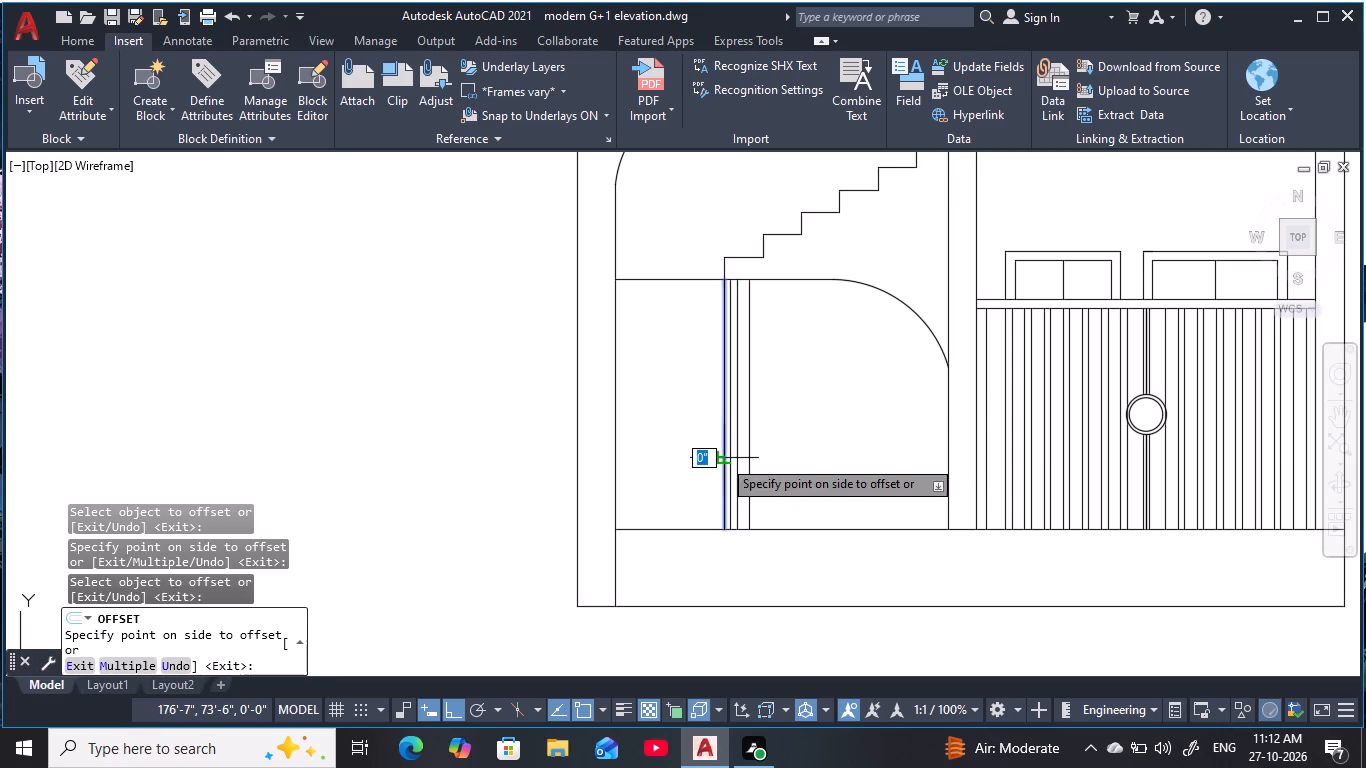
click(671, 469)
key(Escape)
key(Escape)
key(Escape)
key(Escape)
scroll(792, 373, down, 1)
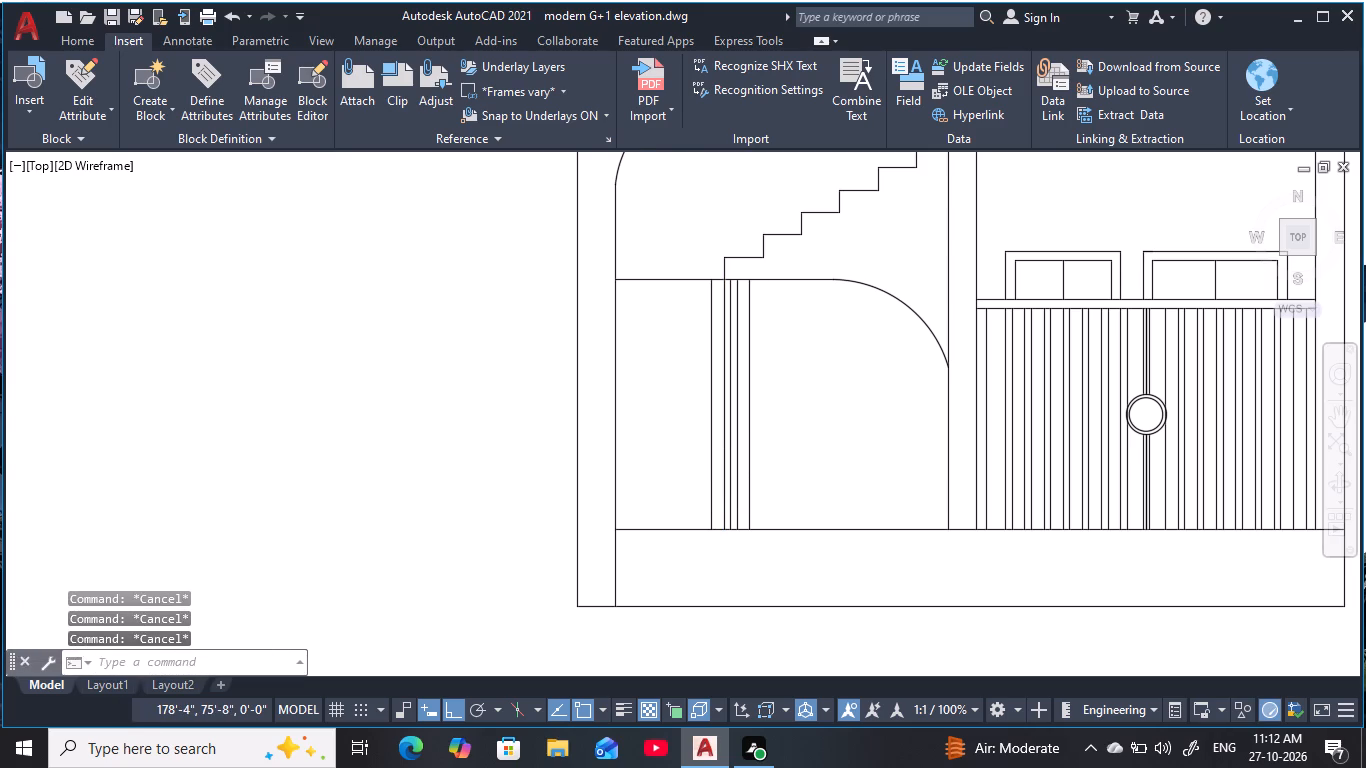
middle_drag(792, 375, 772, 412)
key(Escape)
key(Escape)
key(Escape)
key(Escape)
key(Escape)
key(Escape)
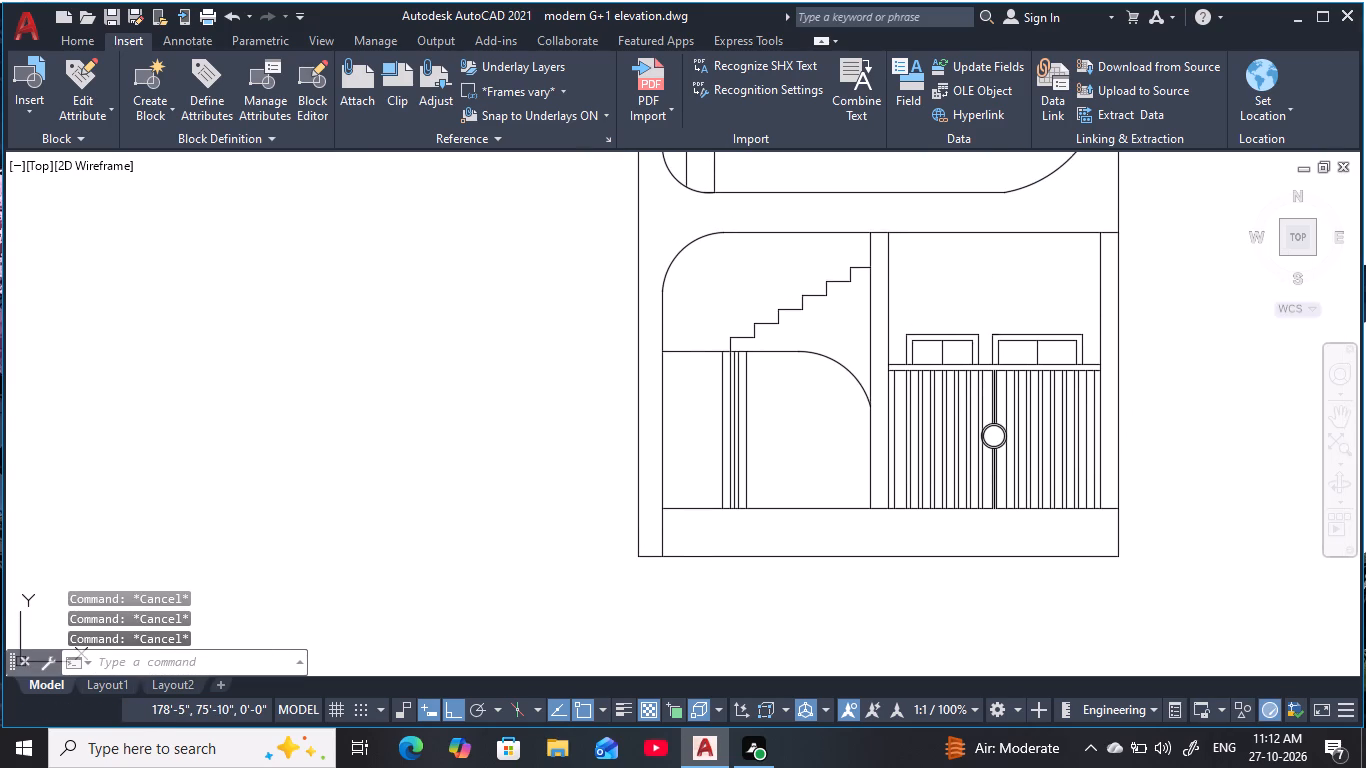
Move the five vertical lines below the staircase 2" sideways so their centre line aligns with the first stair riser.
scroll(737, 375, up, 2)
middle_drag(787, 436, 788, 436)
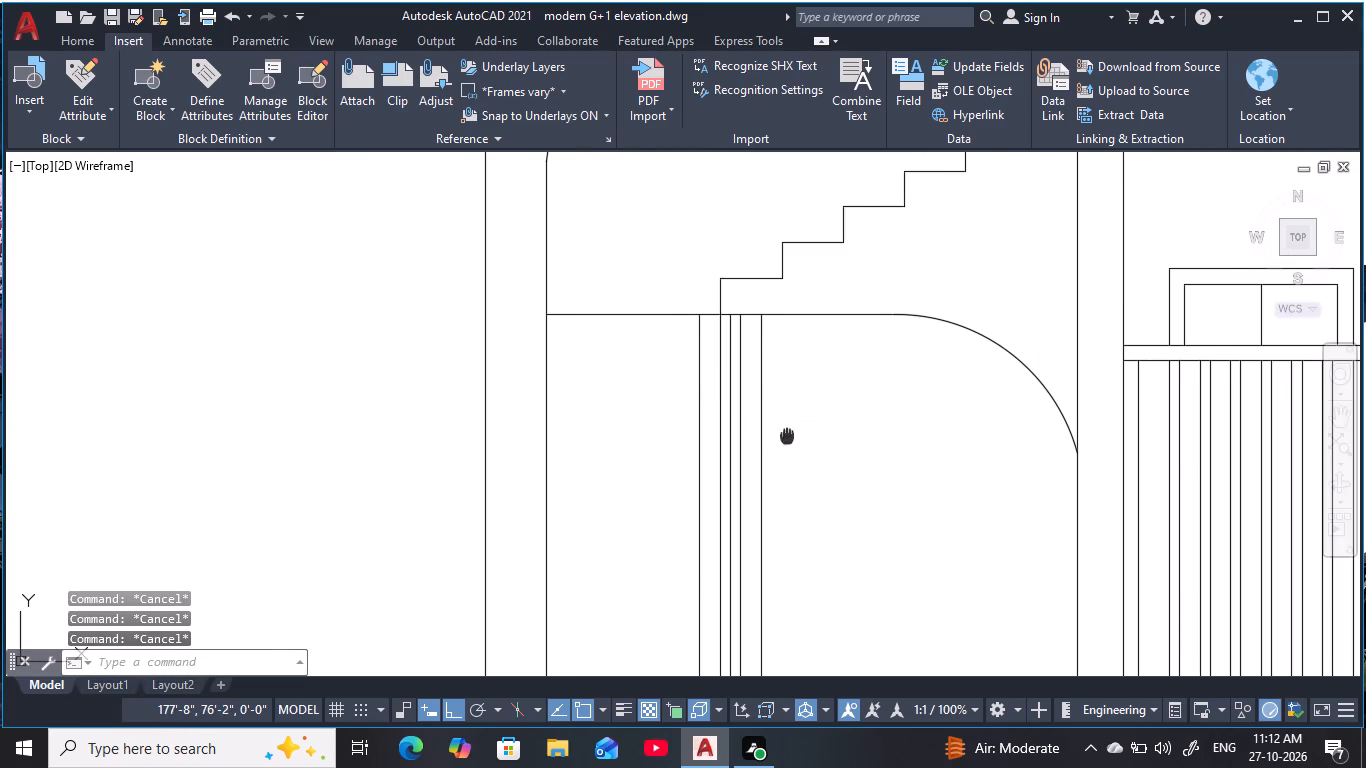
middle_drag(788, 436, 834, 366)
click(859, 413)
key(Escape)
click(859, 414)
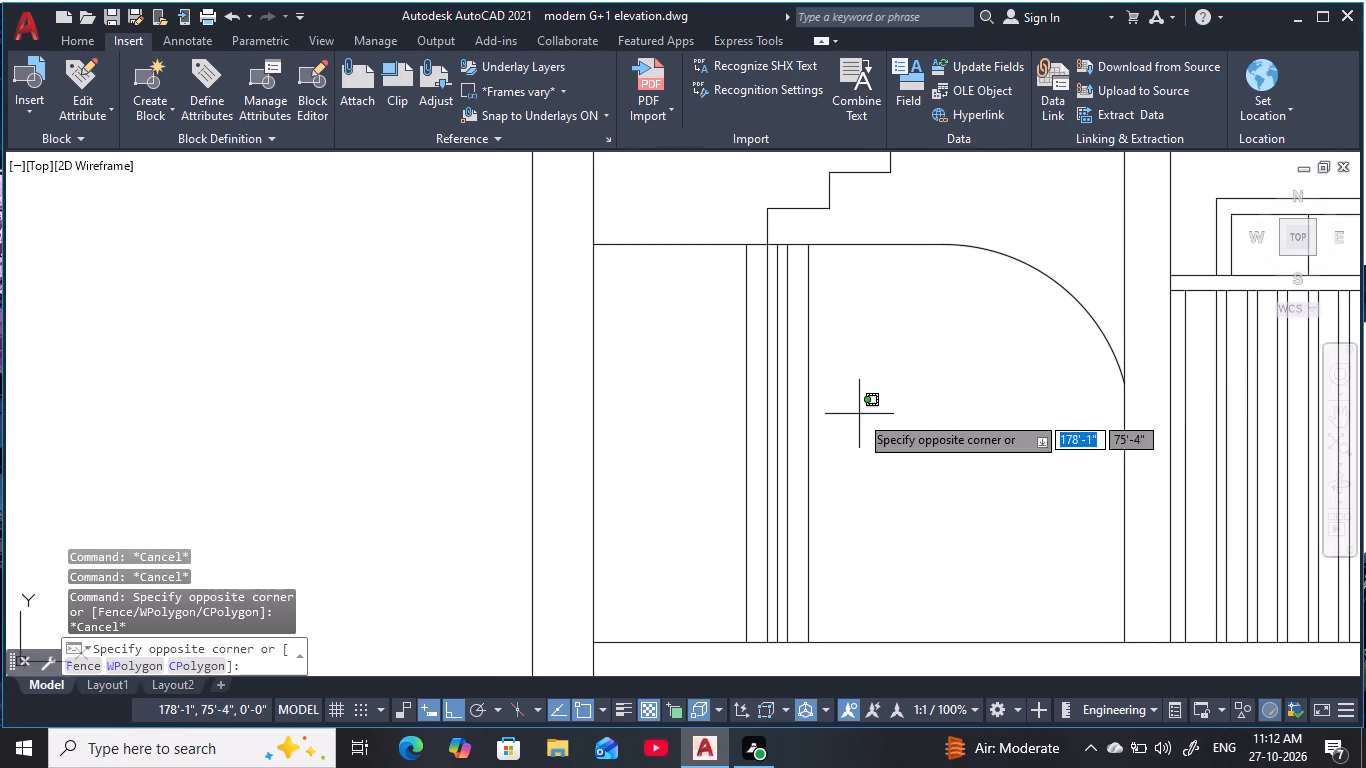
click(717, 389)
text(m)
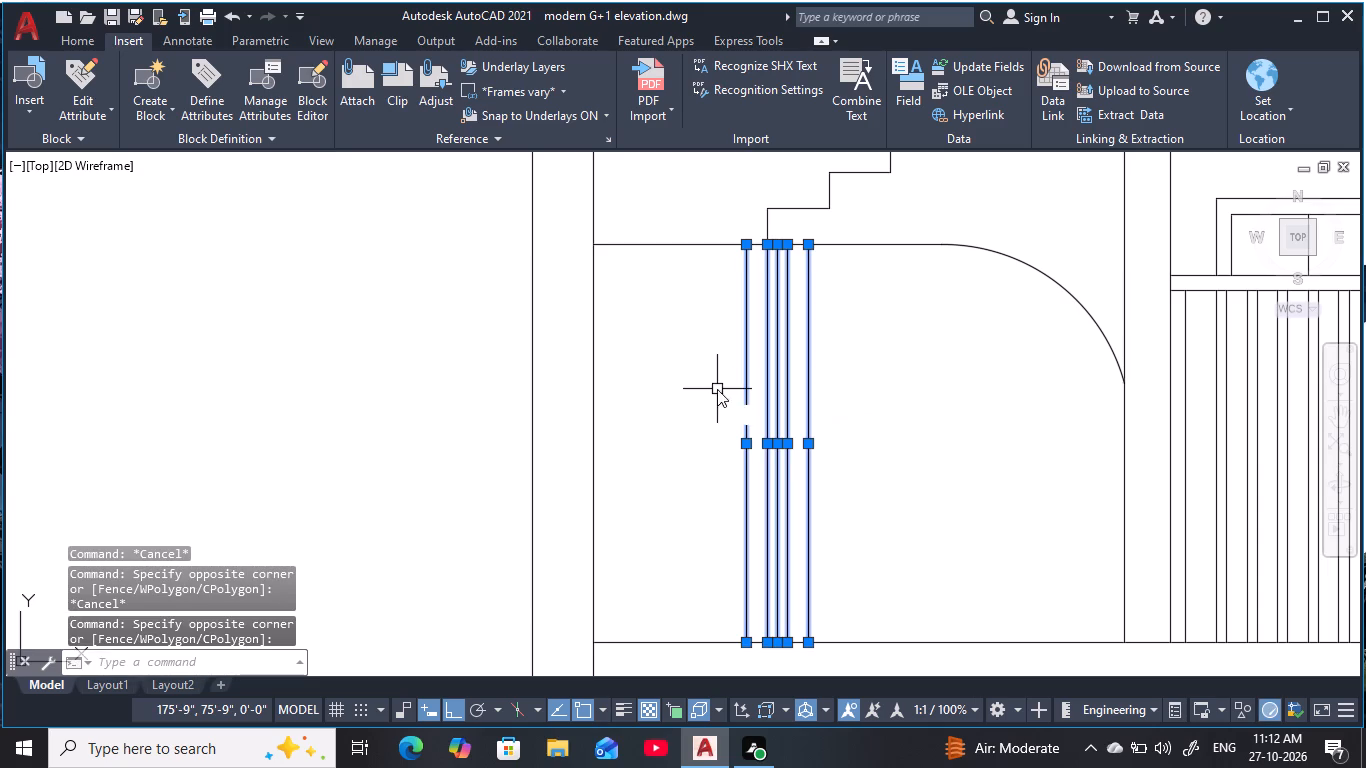
key(space)
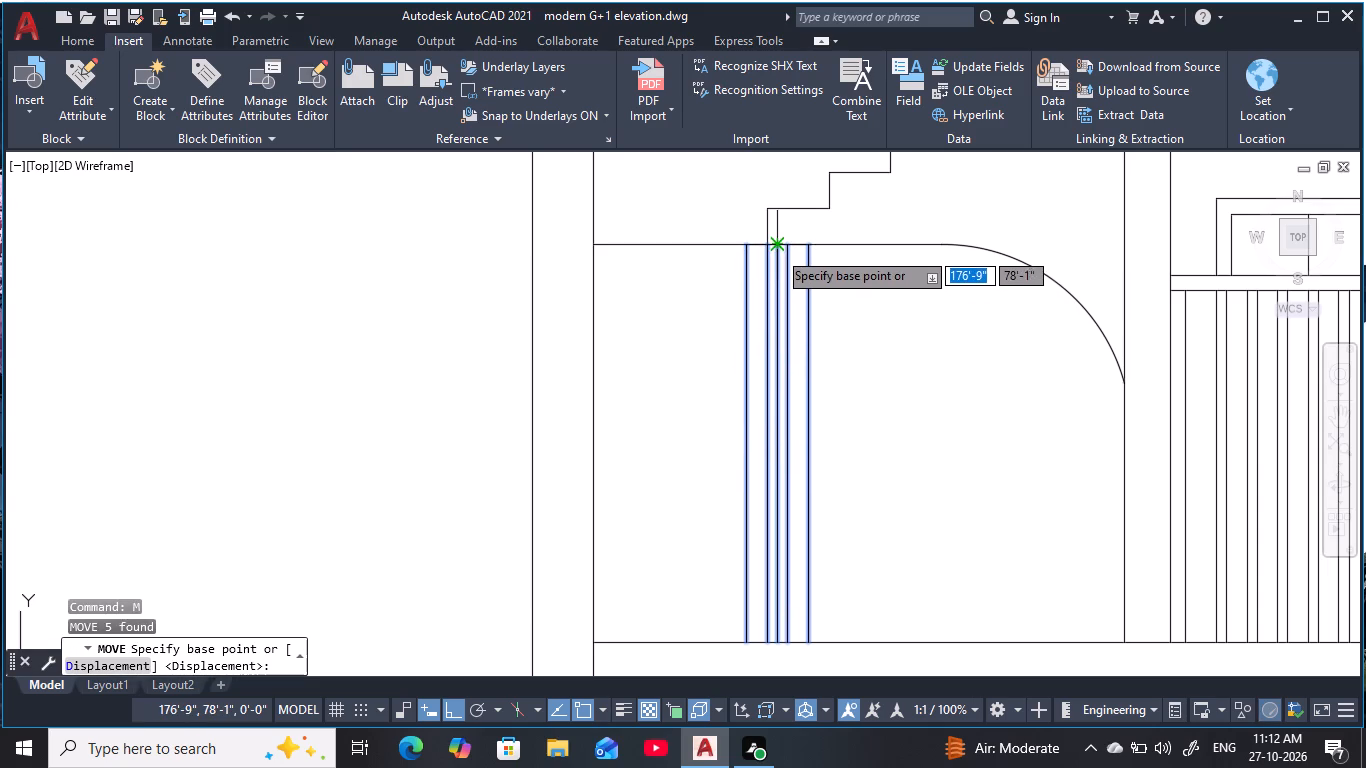
click(777, 249)
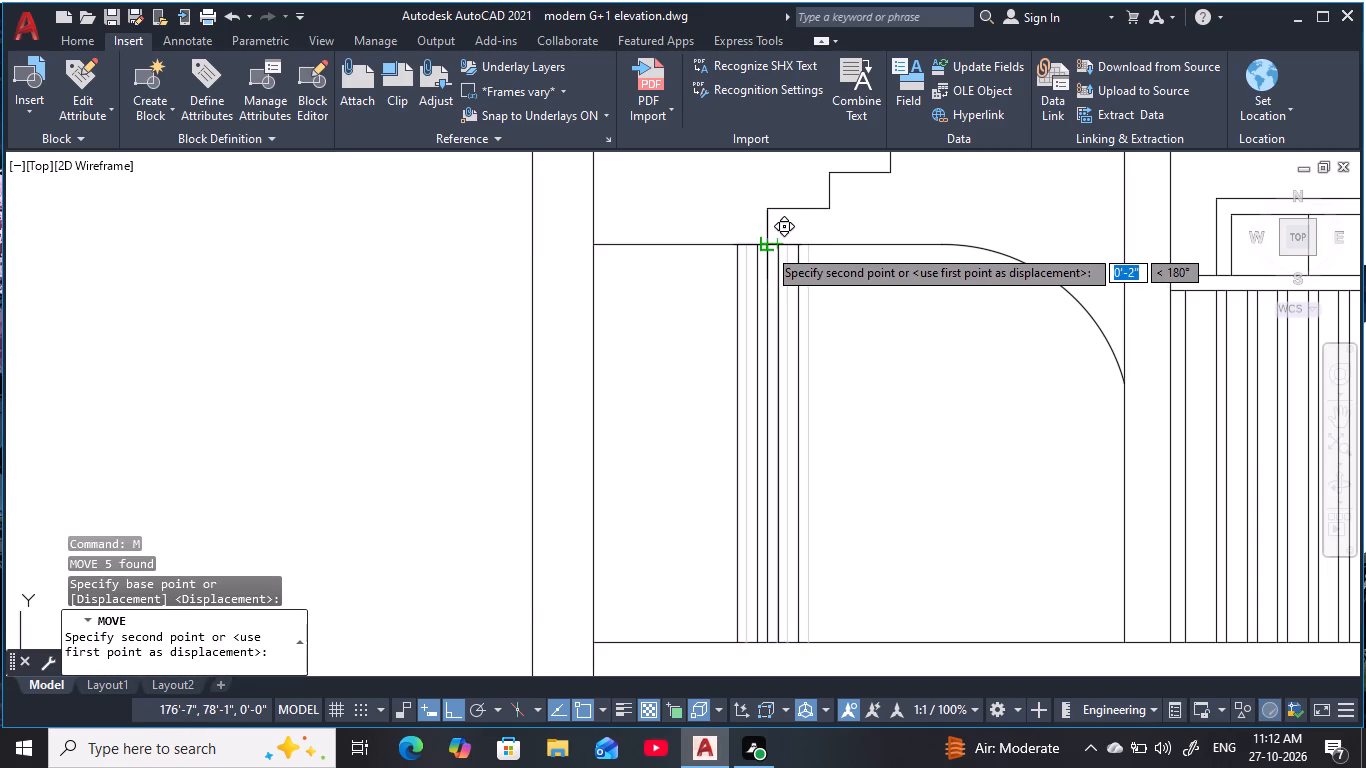
click(767, 247)
key(Escape)
key(Escape)
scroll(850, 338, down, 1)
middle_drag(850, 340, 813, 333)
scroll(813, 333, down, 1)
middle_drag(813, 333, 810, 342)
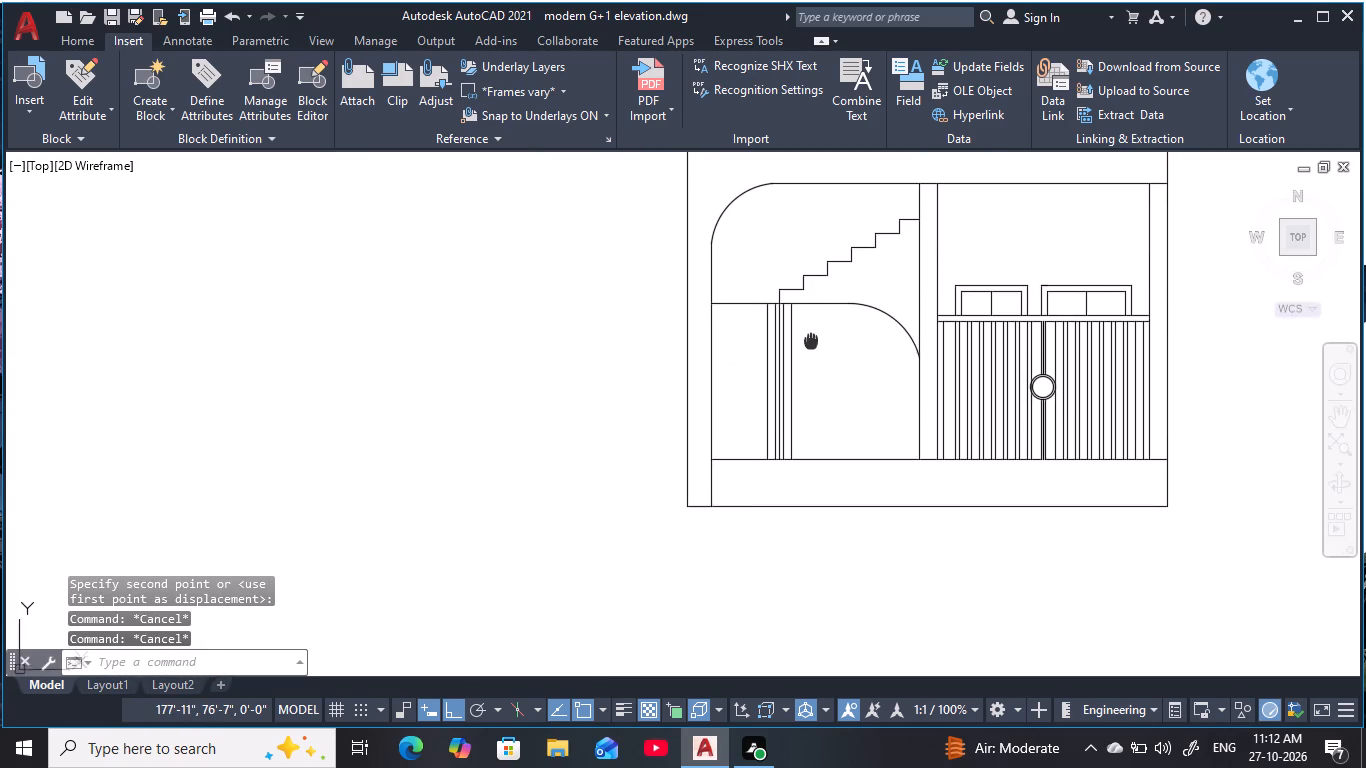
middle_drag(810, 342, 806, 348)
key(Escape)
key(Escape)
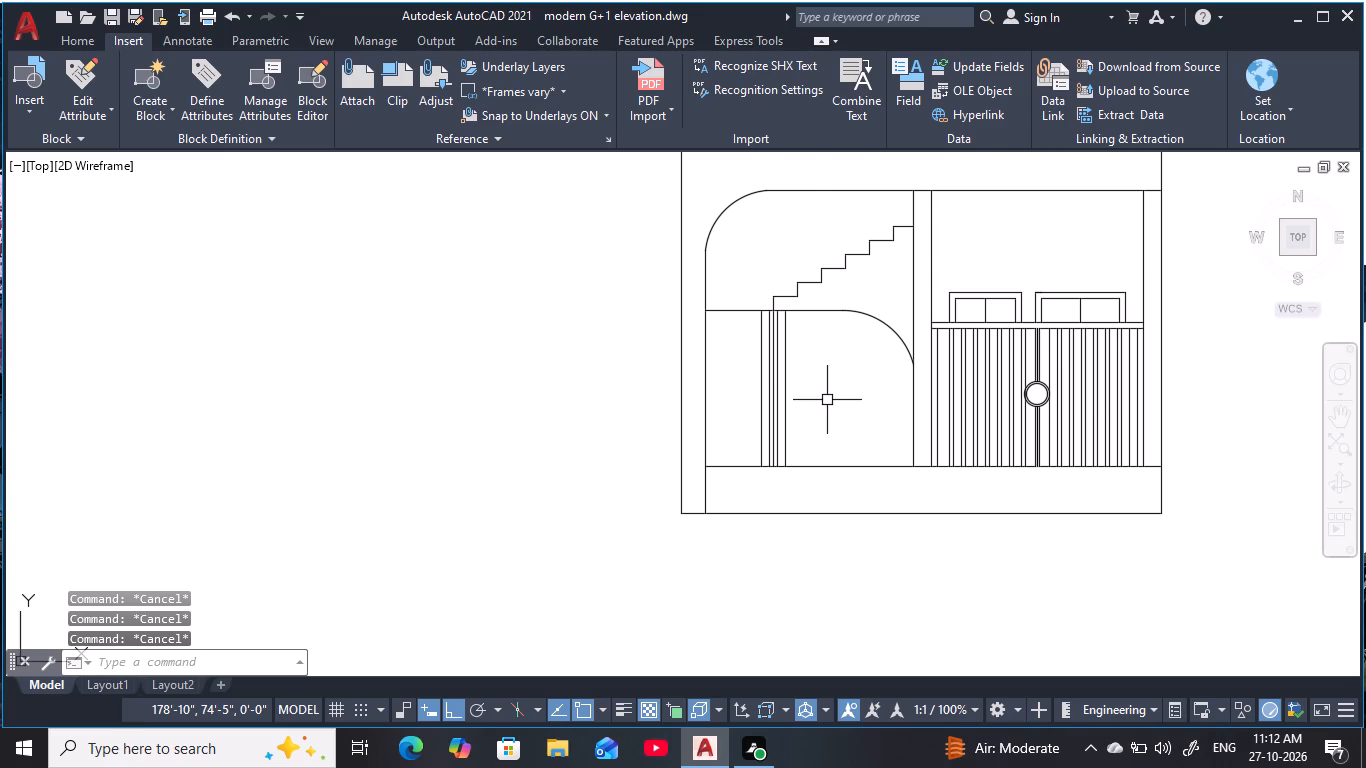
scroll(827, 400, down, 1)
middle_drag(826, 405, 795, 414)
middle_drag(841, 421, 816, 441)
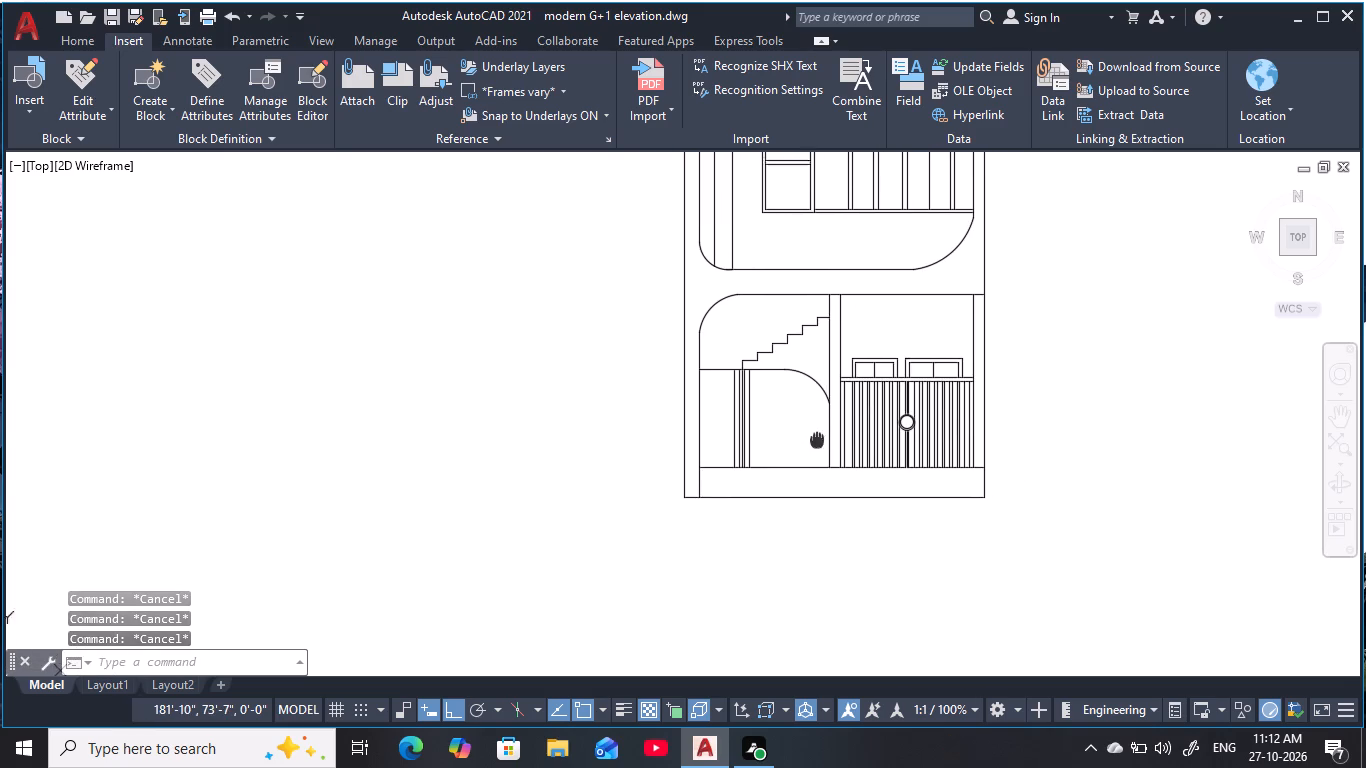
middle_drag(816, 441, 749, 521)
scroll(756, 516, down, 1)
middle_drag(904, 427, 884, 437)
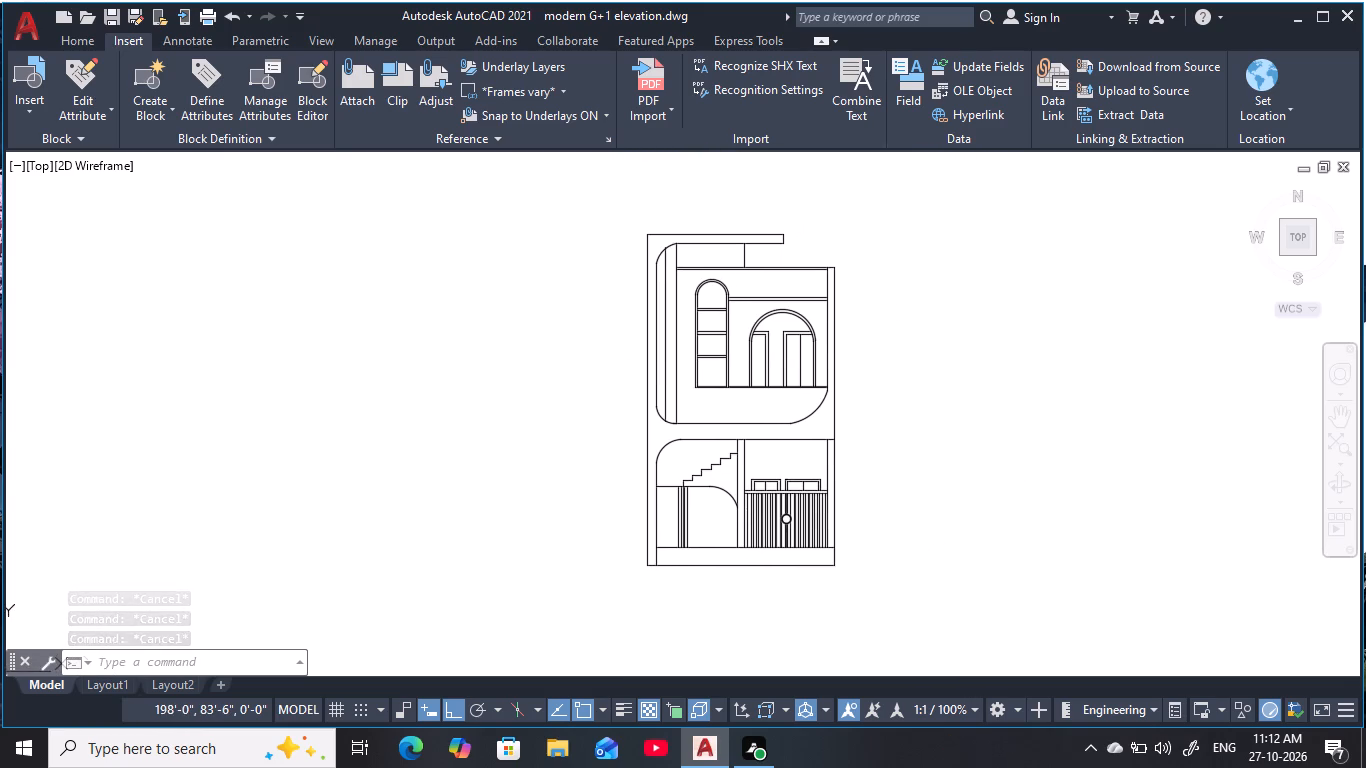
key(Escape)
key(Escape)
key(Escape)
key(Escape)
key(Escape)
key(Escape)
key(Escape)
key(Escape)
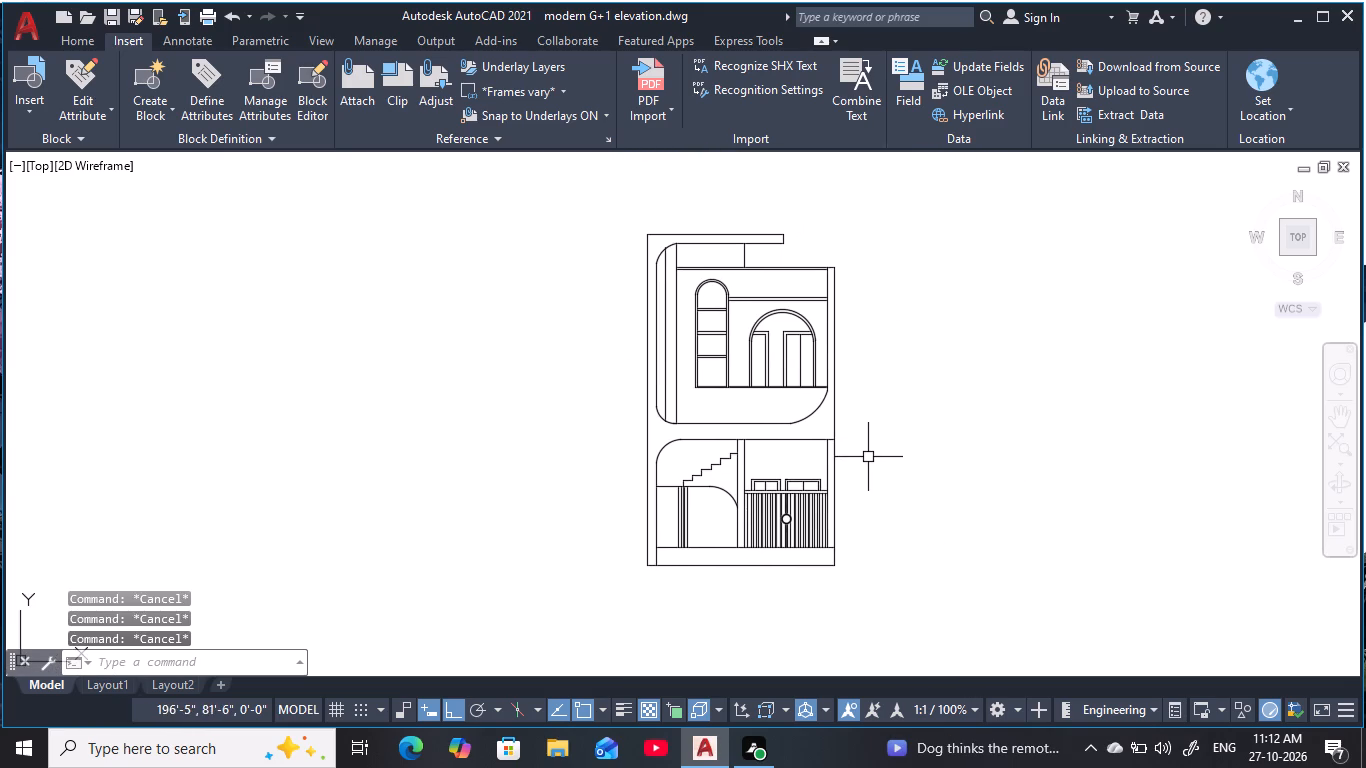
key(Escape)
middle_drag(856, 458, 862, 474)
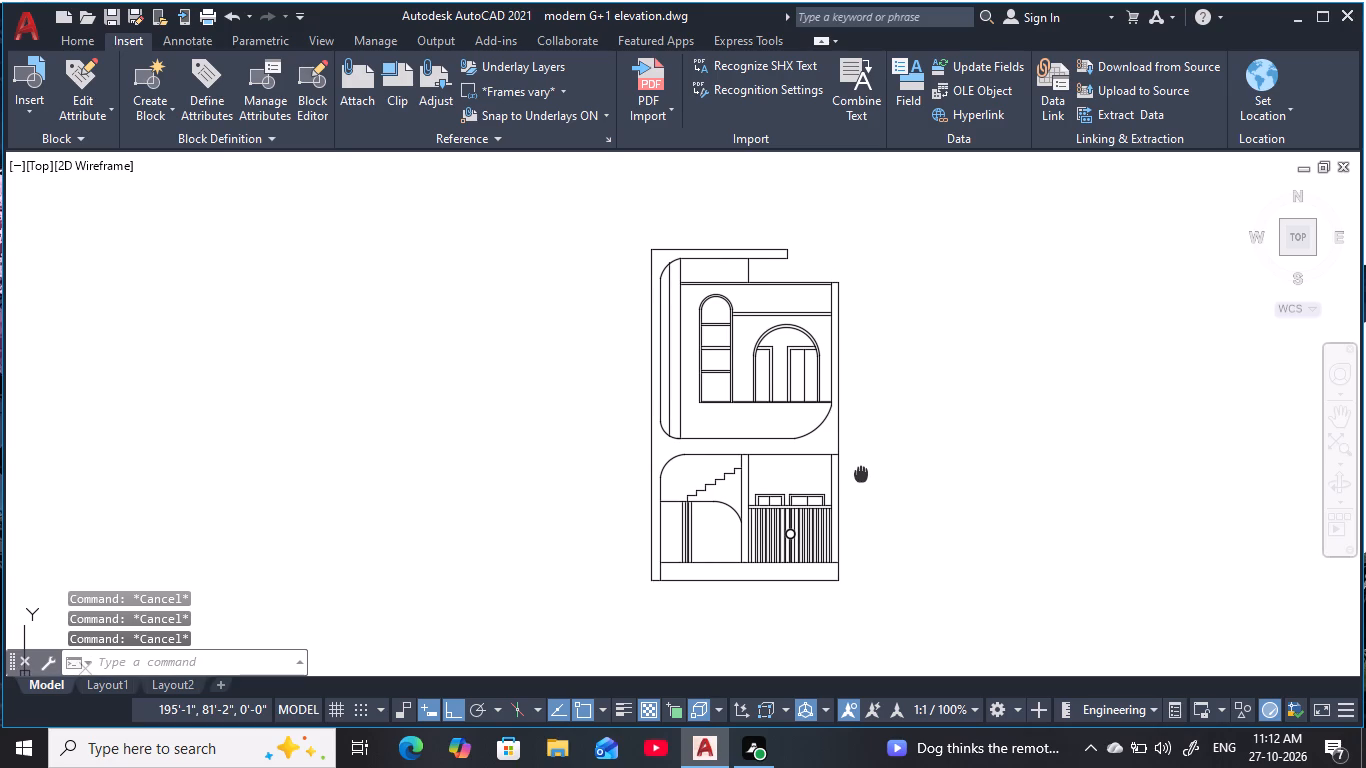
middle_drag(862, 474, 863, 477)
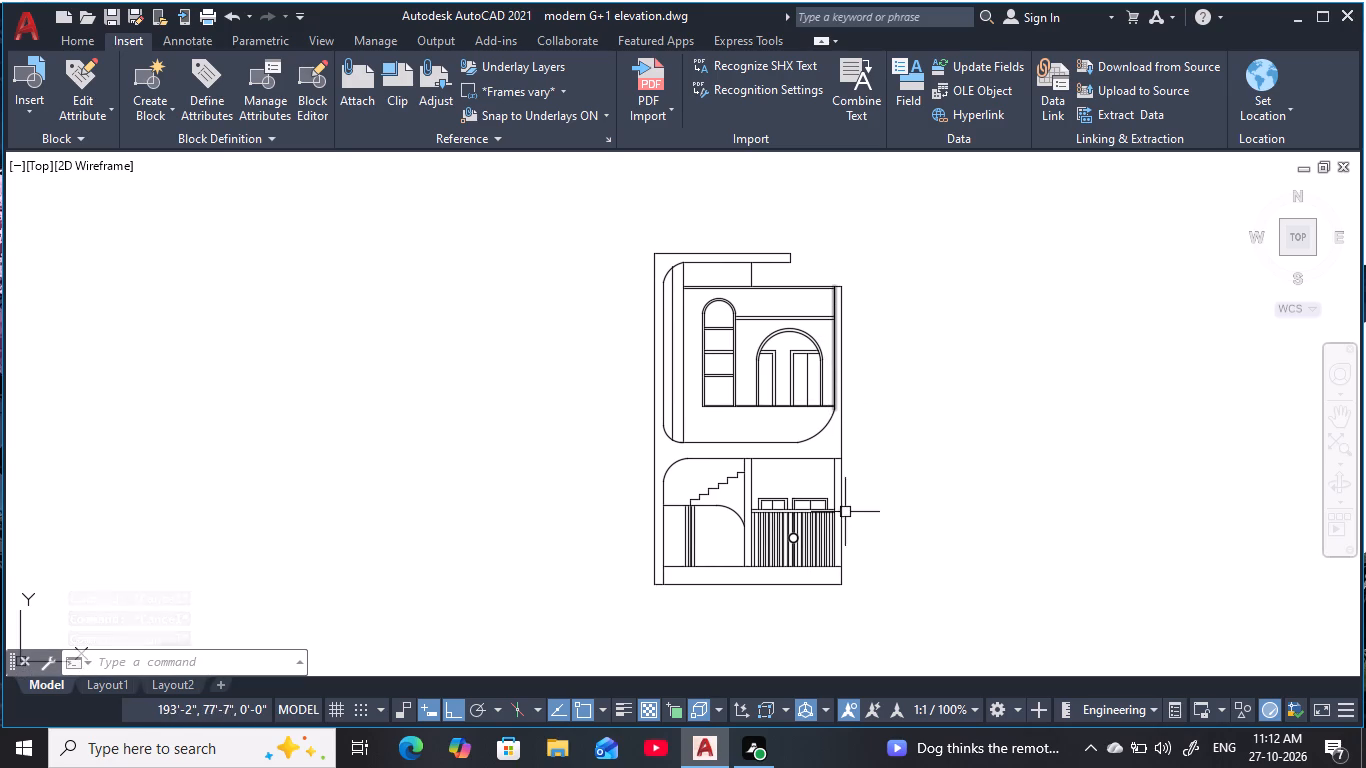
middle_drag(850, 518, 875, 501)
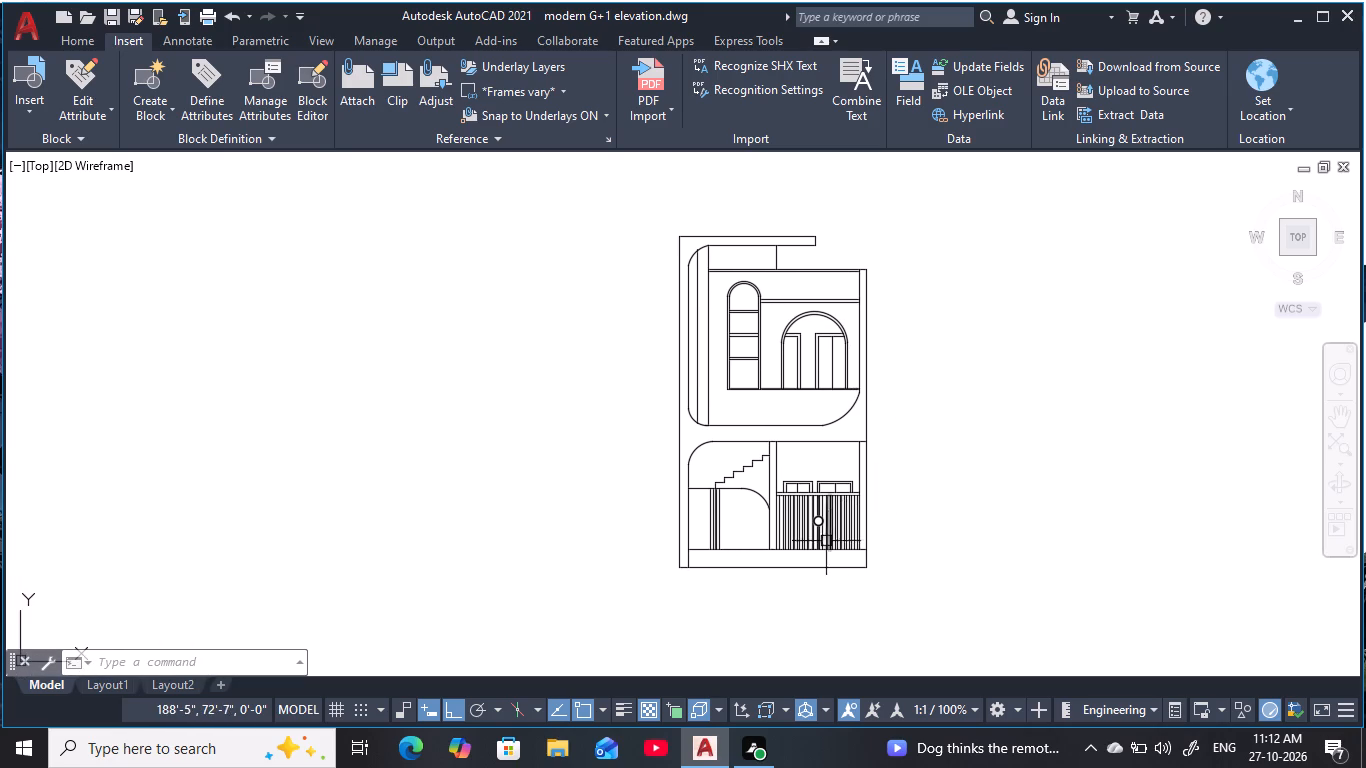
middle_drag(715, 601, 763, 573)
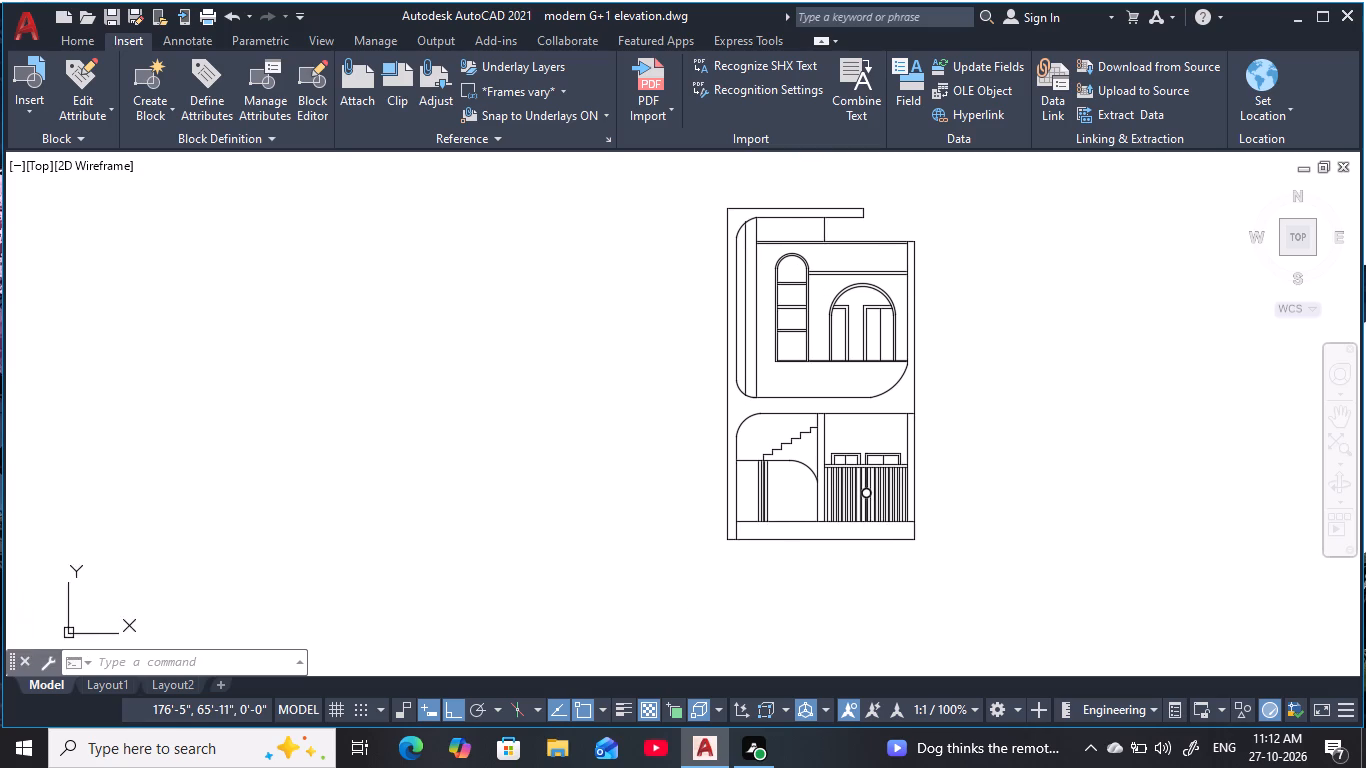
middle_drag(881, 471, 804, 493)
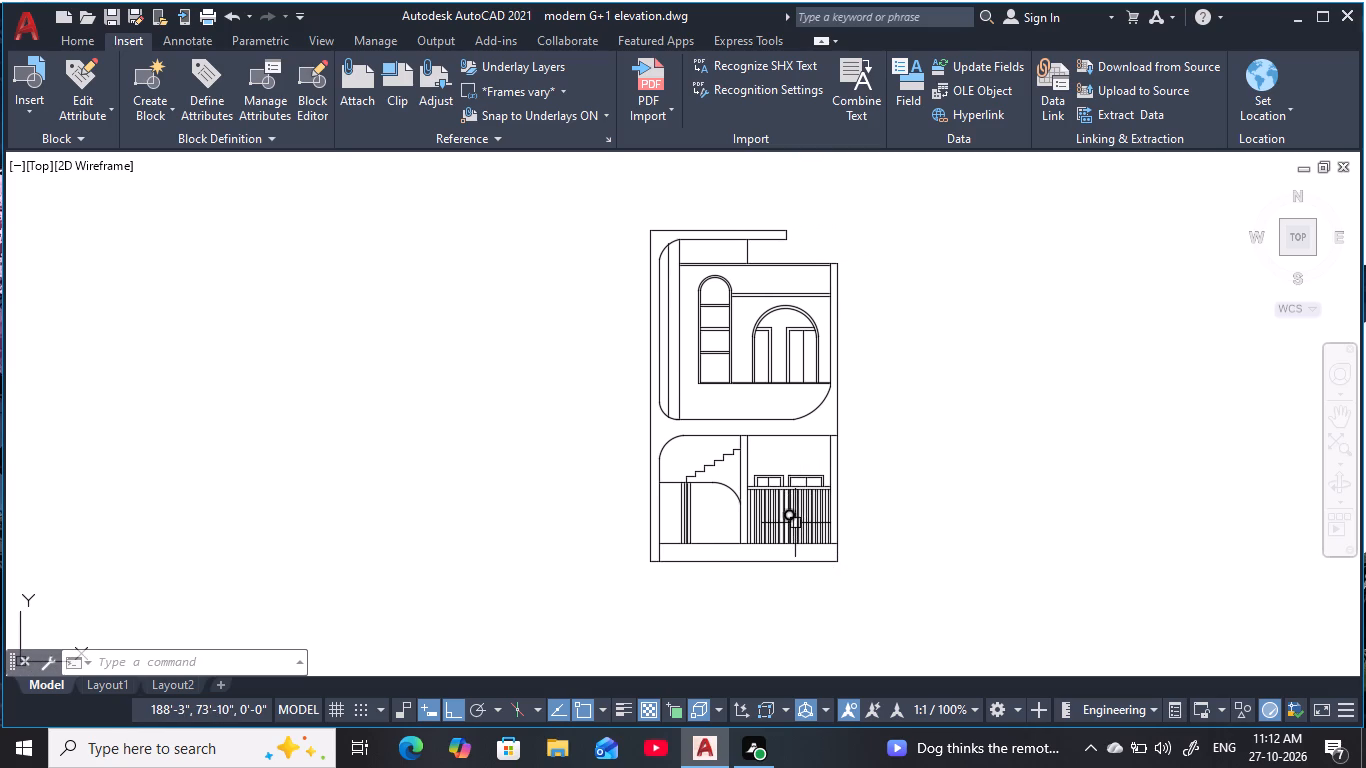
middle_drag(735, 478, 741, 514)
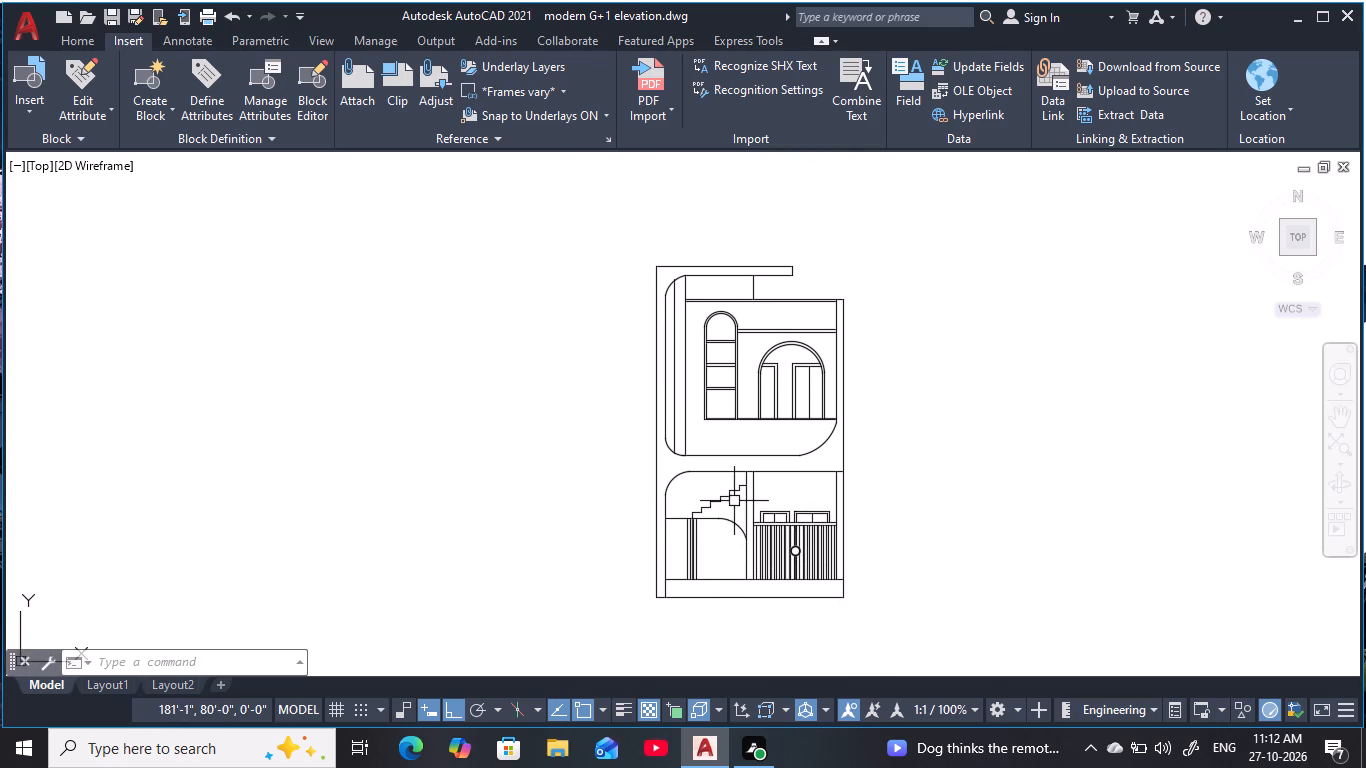
Draw a 1'-6" vertical line from the midpoint of the staircase's top tread up to the bay's top line.
scroll(734, 501, up, 2)
middle_click(734, 501)
scroll(734, 501, up, 2)
middle_drag(735, 499, 799, 496)
key(Escape)
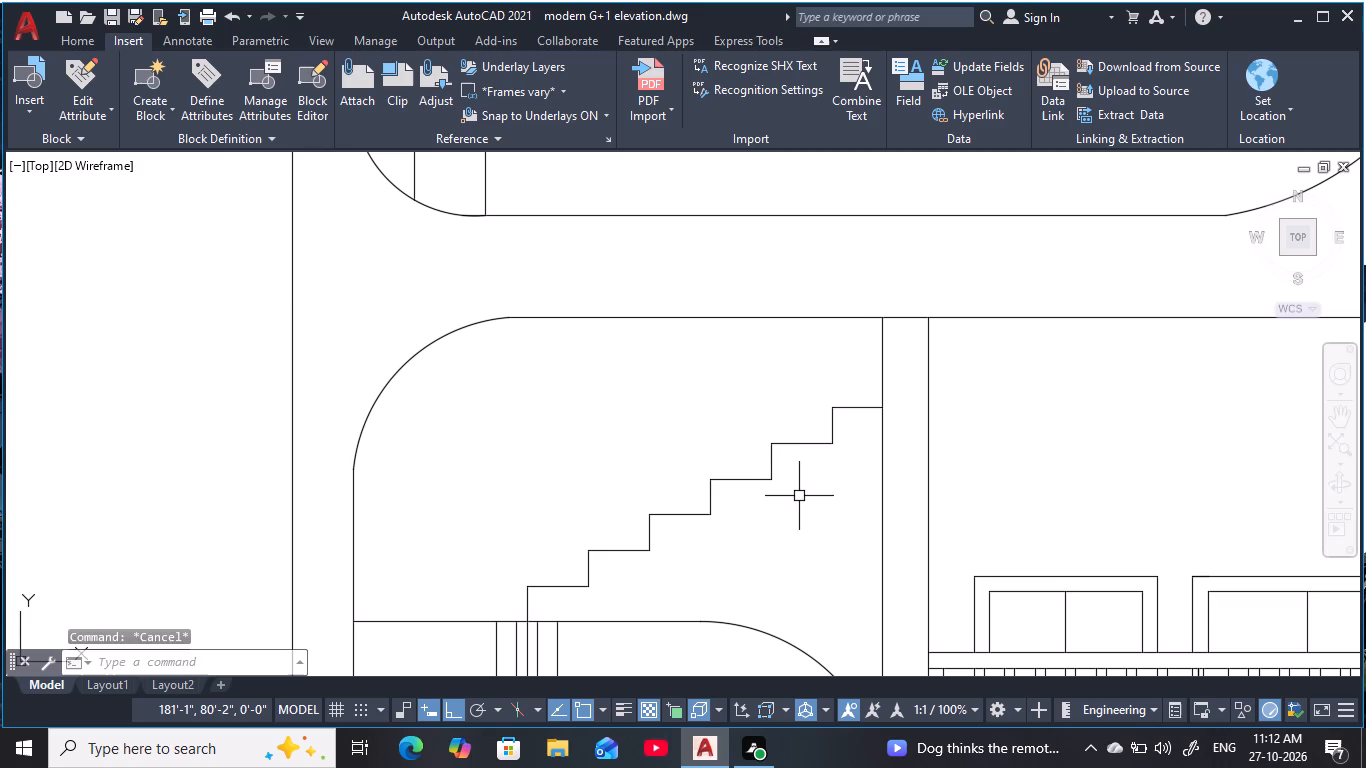
text(l)
key(space)
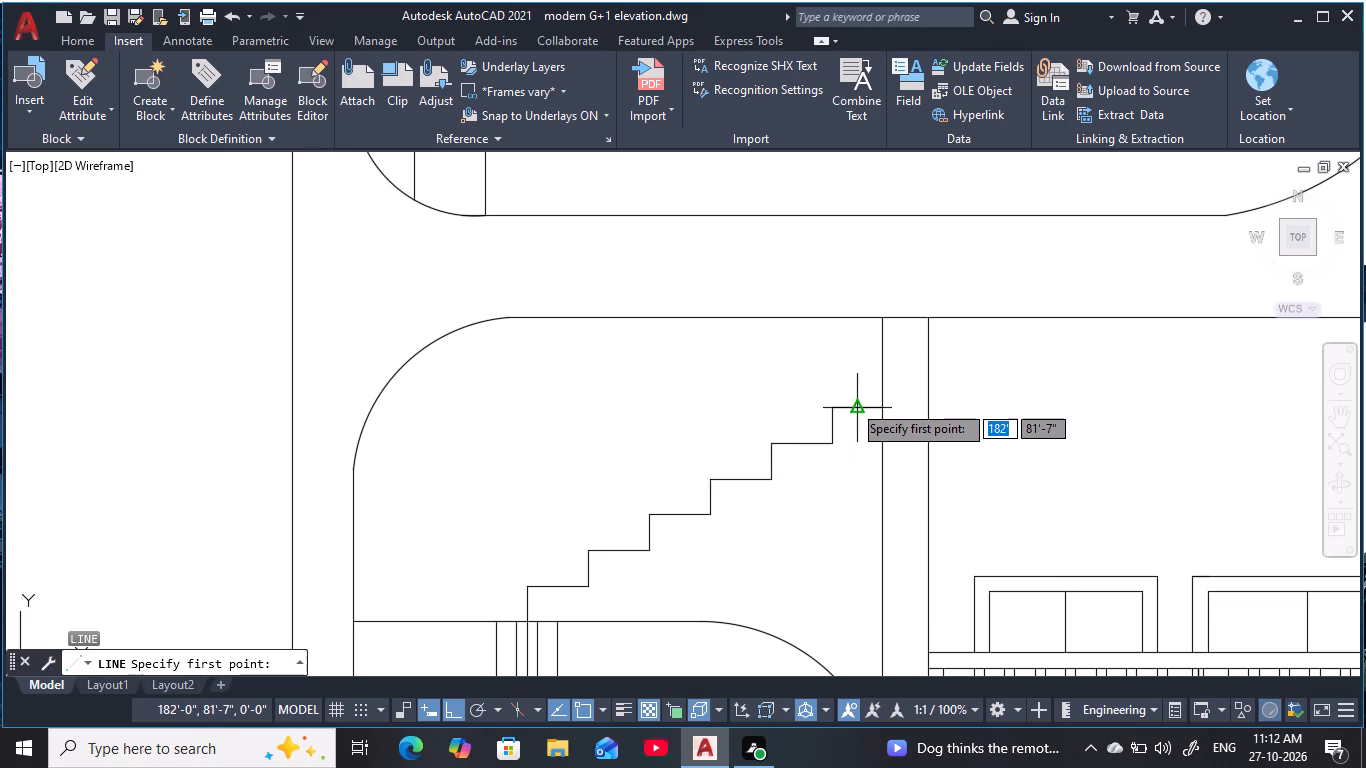
click(852, 403)
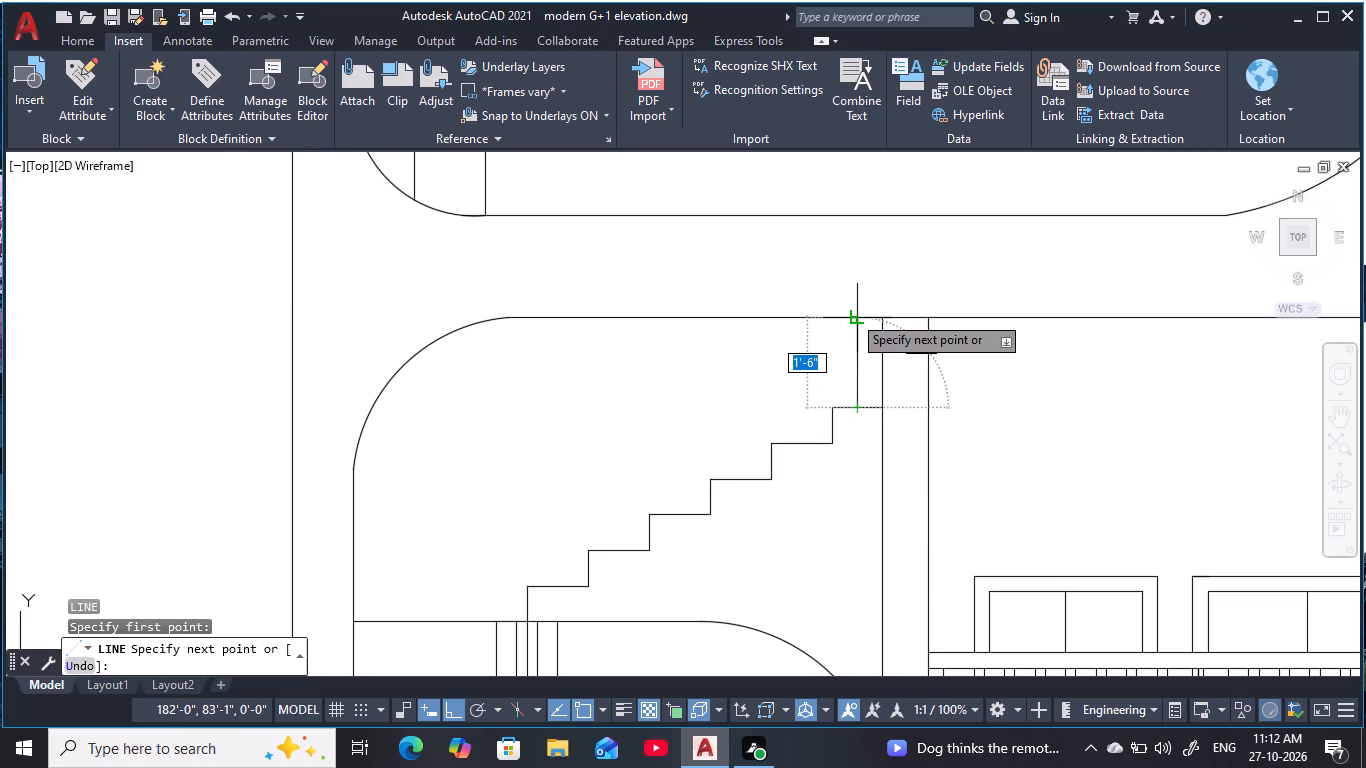
click(852, 314)
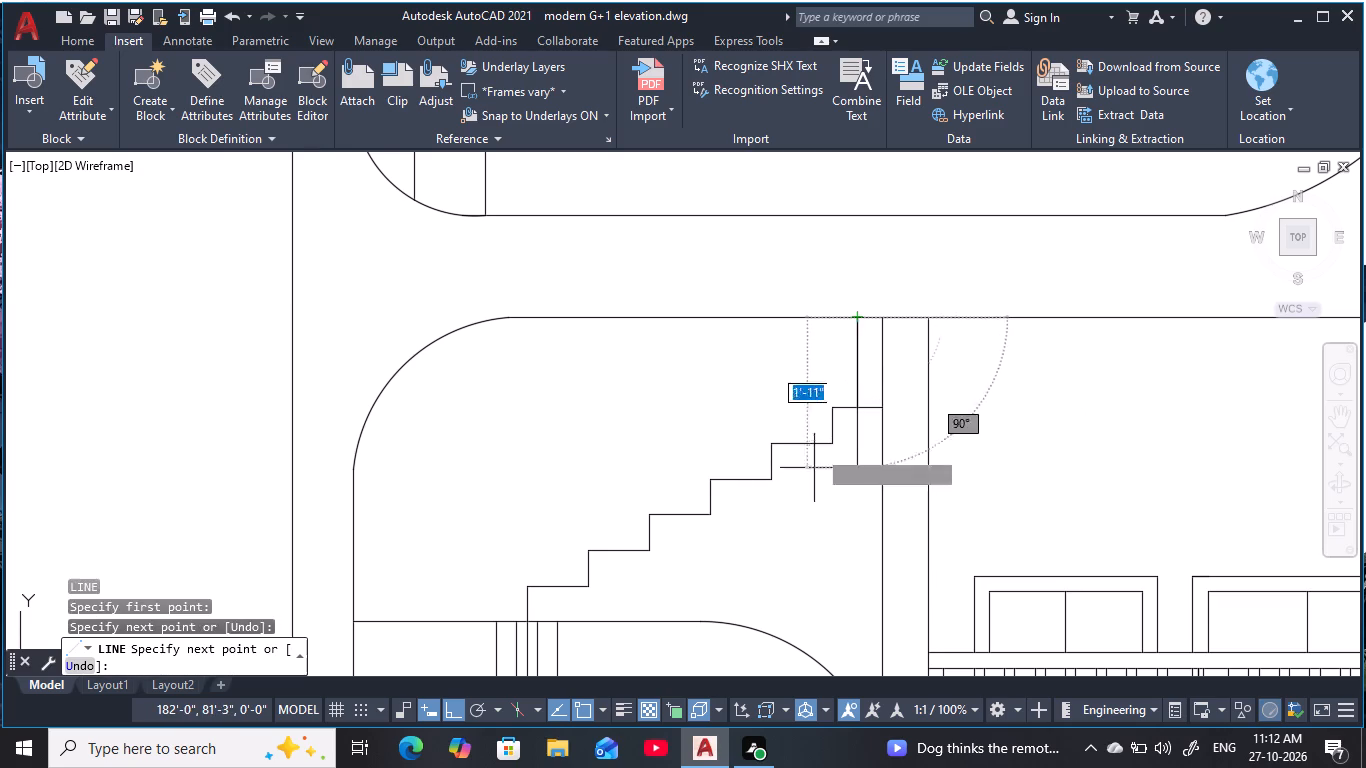
key(Escape)
key(Escape)
key(Escape)
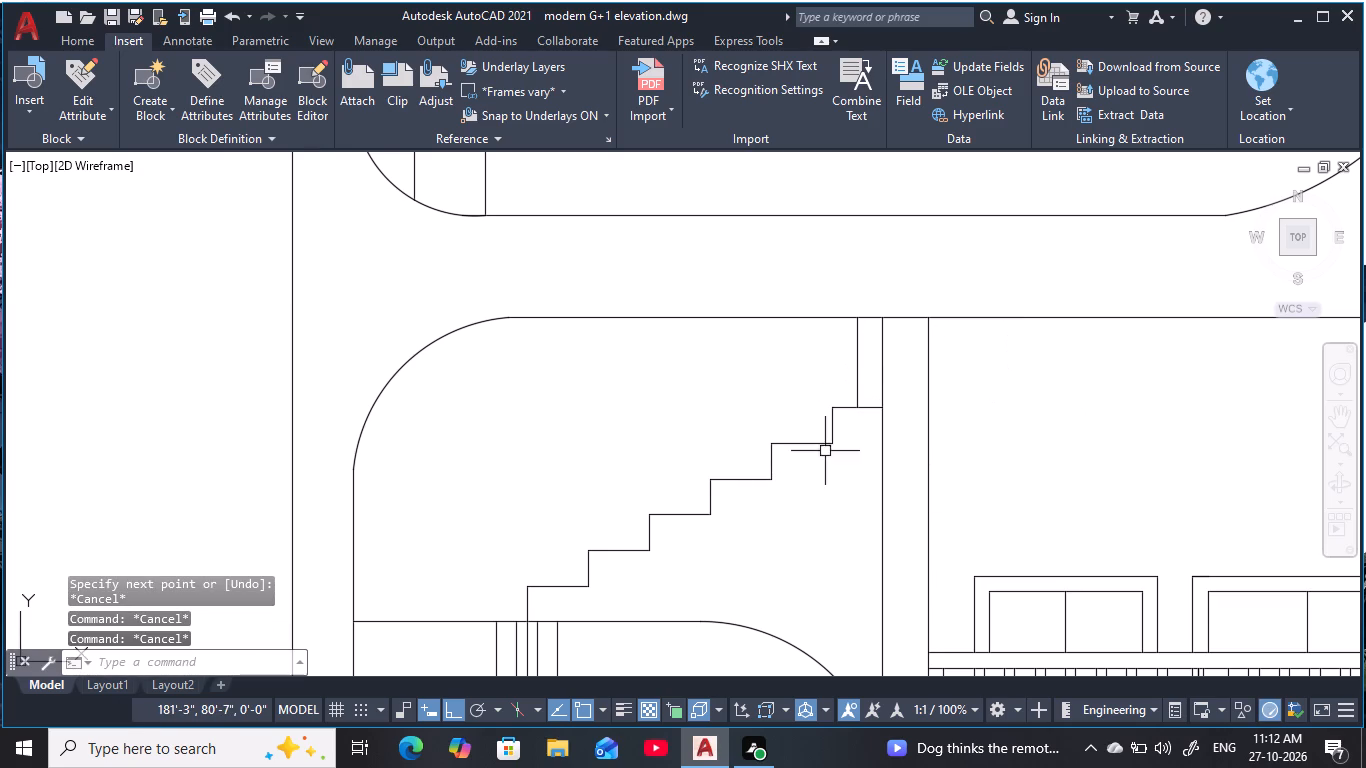
Copy the vertical line down the staircase as a 6-item array, spaced from the top tread's midpoint to the next tread's midpoint.
click(855, 386)
text(co)
key(space)
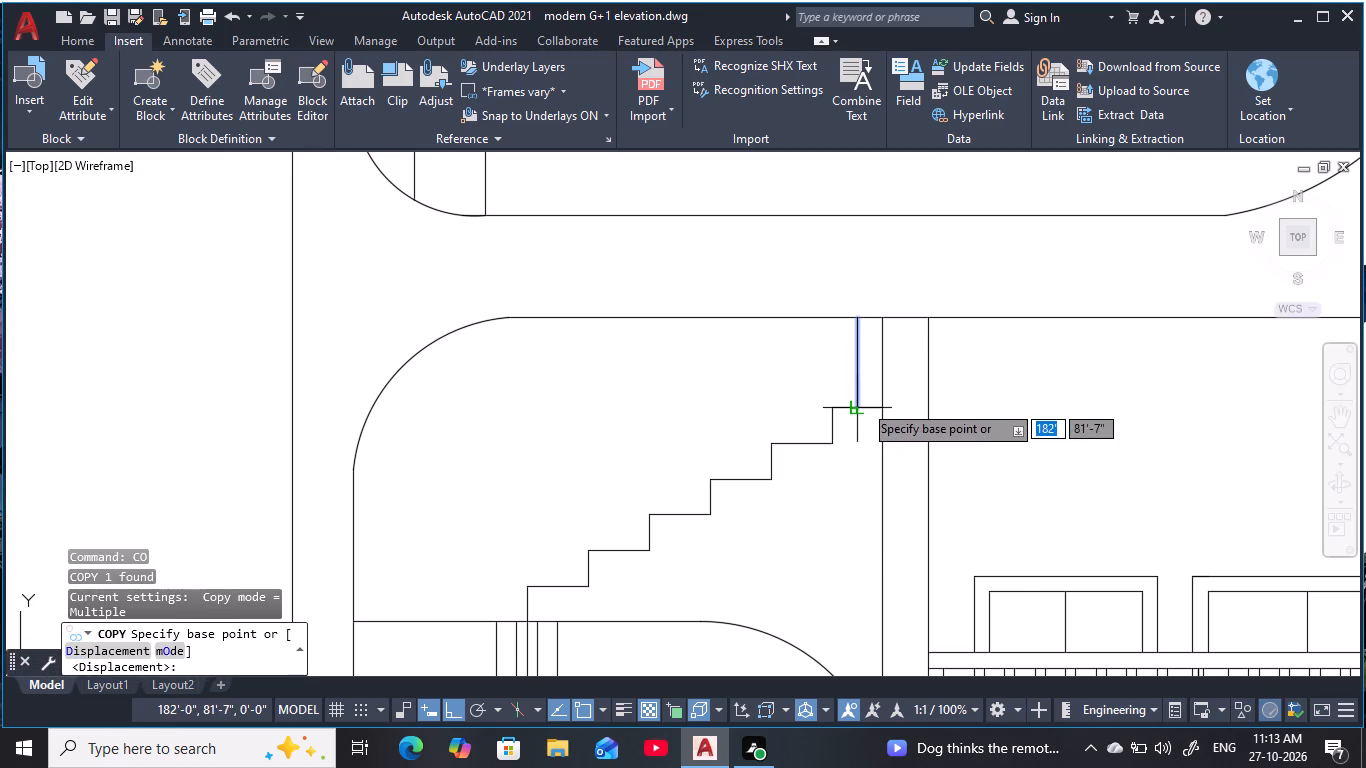
click(863, 403)
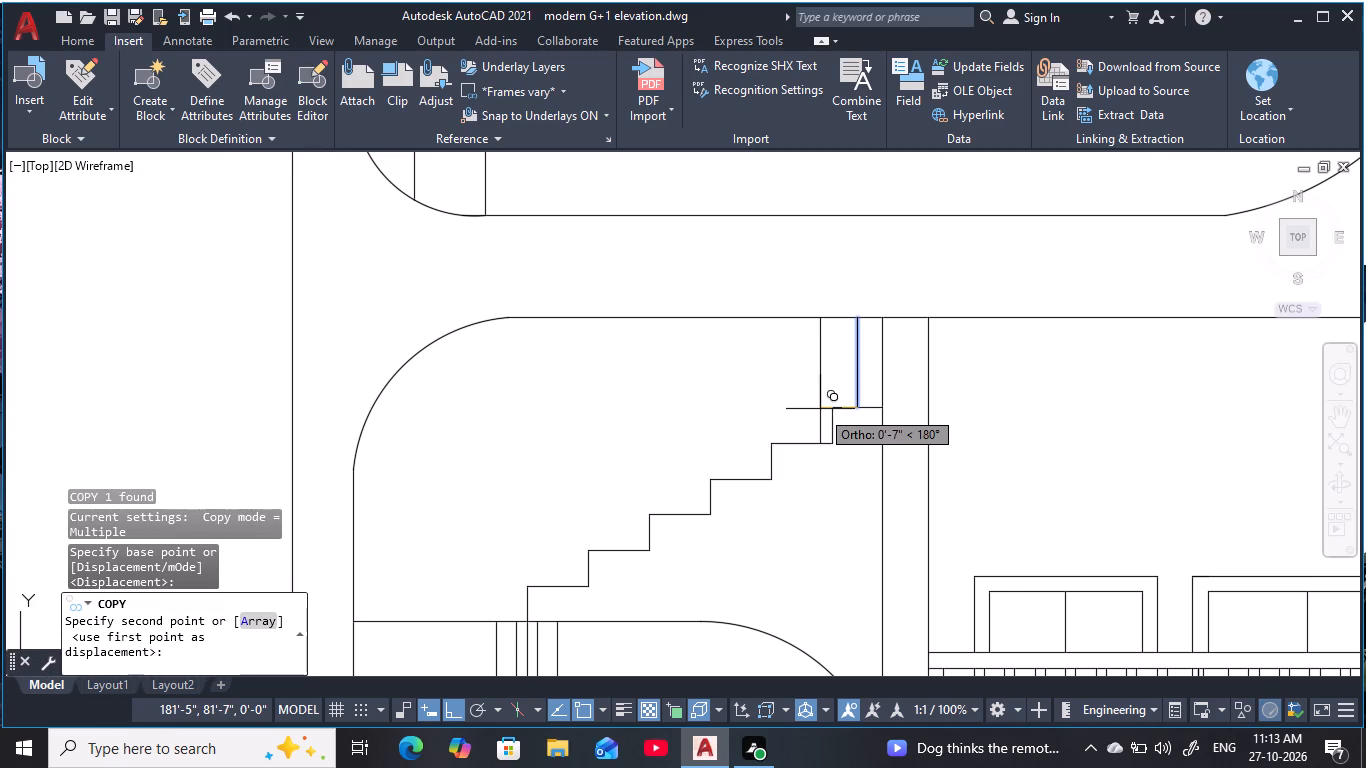
text(a)
key(space)
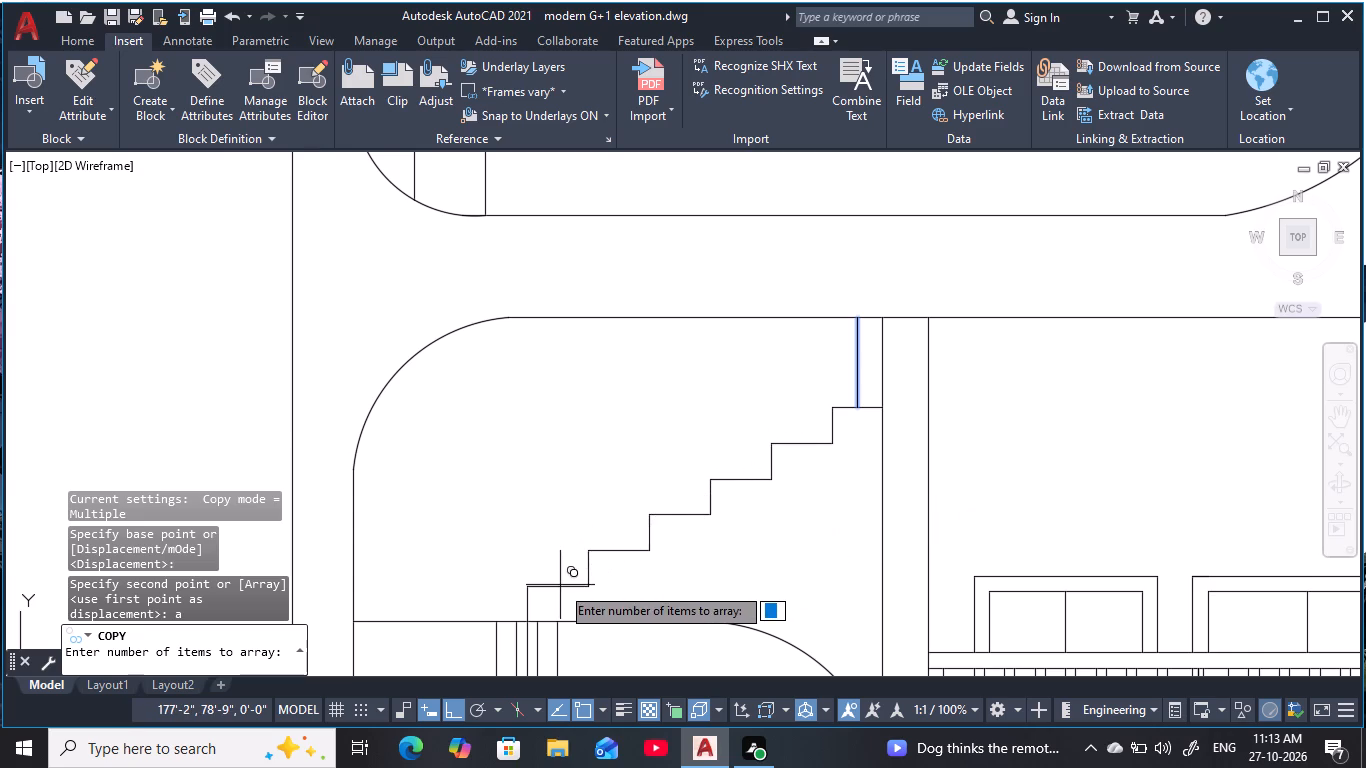
text(6)
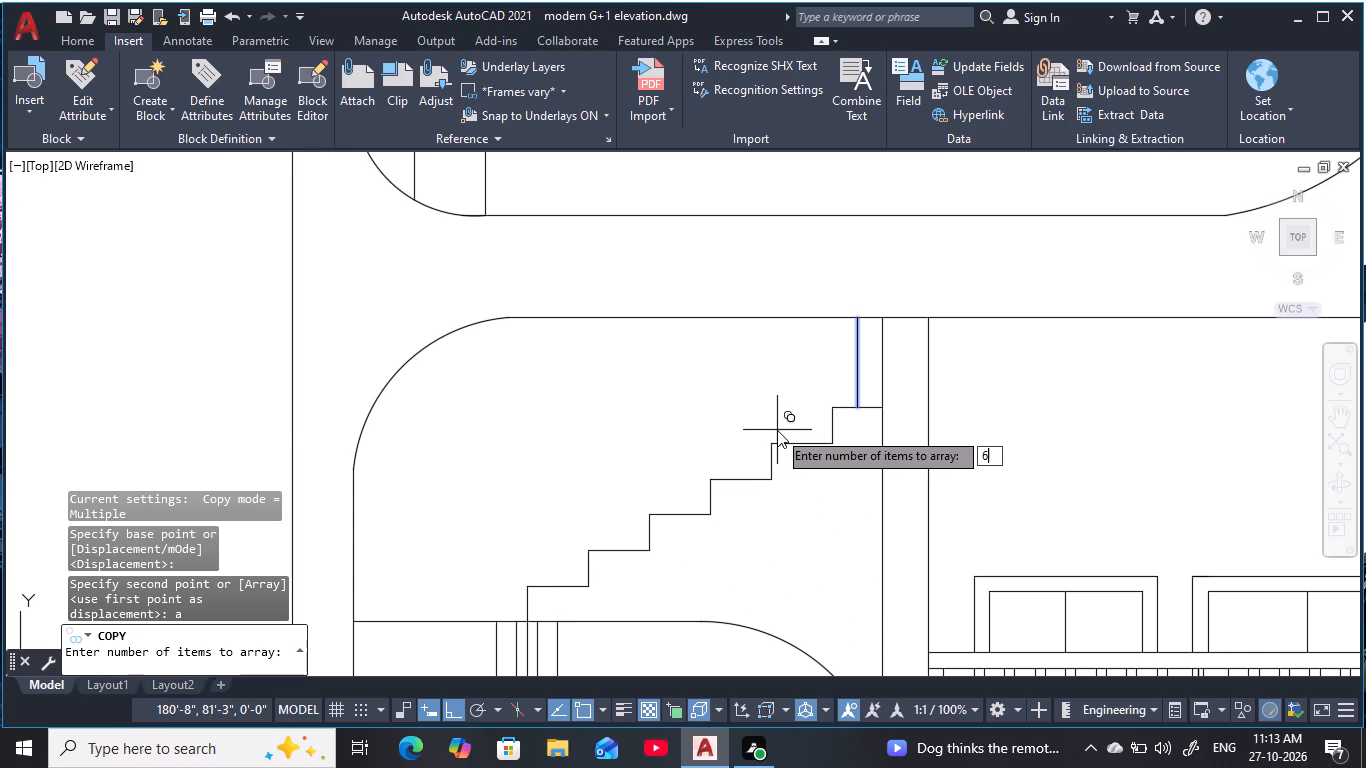
key(space)
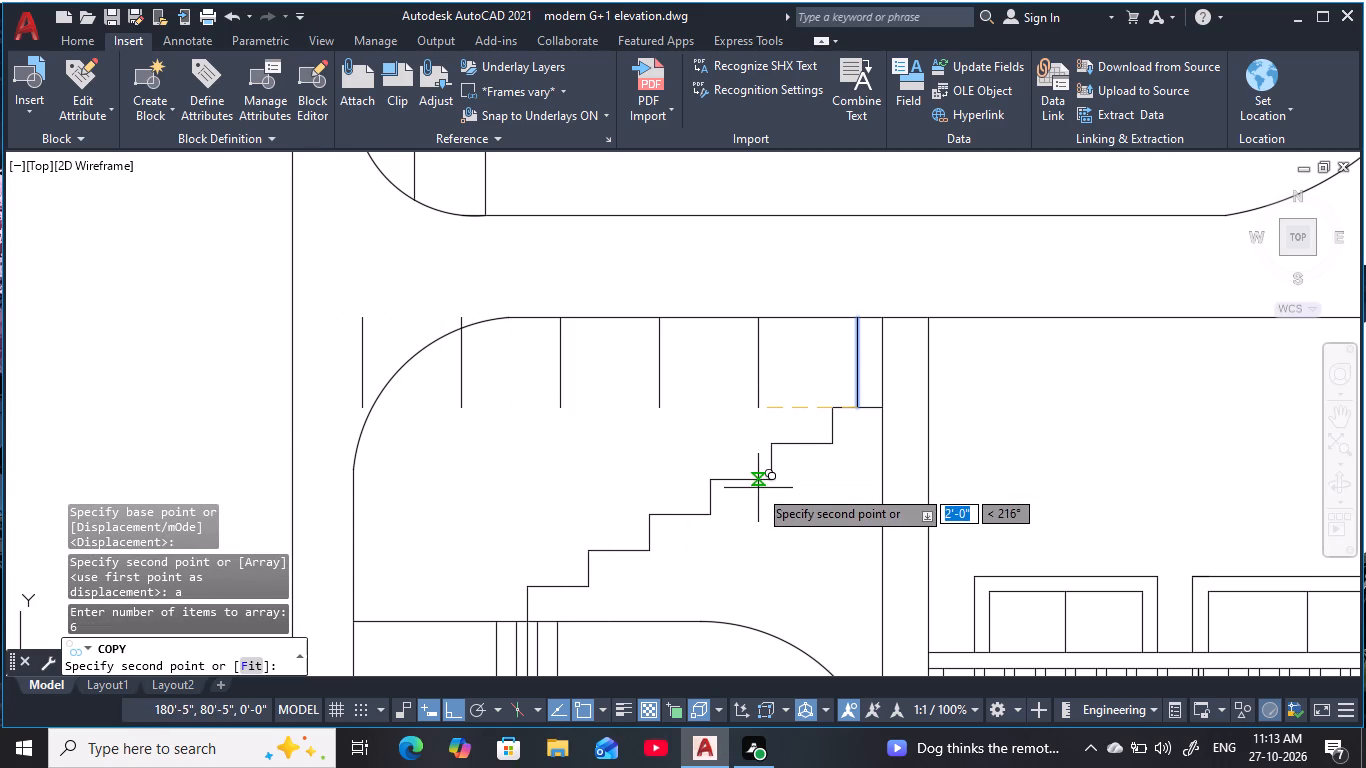
key(F8)
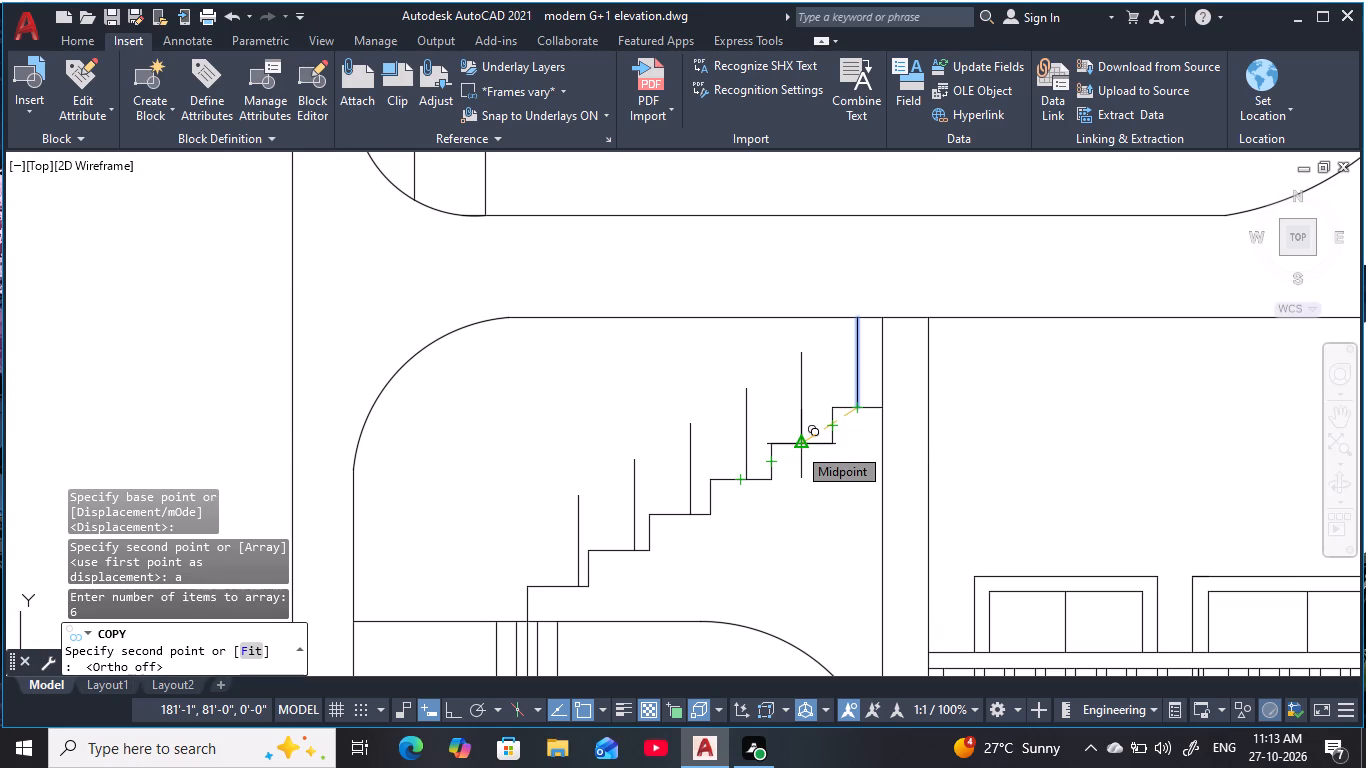
click(797, 446)
key(Escape)
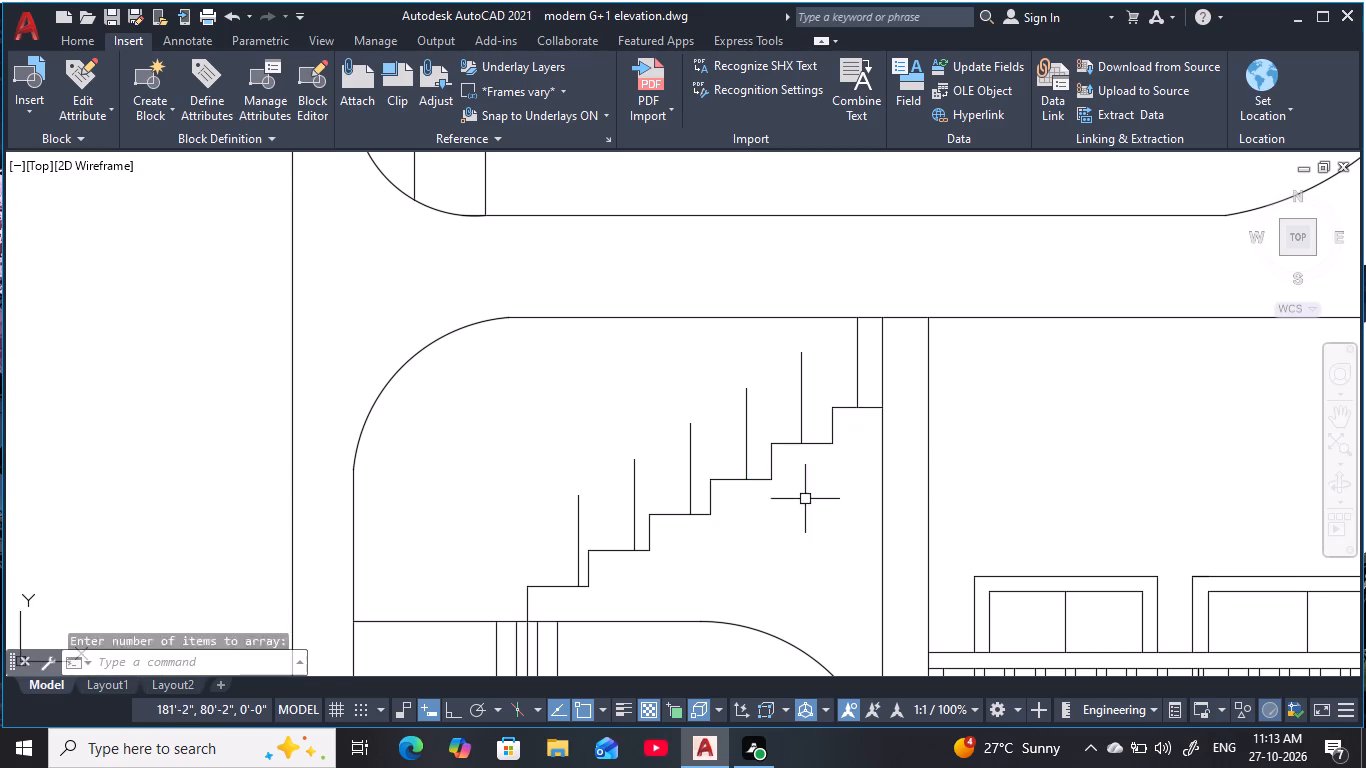
key(Escape)
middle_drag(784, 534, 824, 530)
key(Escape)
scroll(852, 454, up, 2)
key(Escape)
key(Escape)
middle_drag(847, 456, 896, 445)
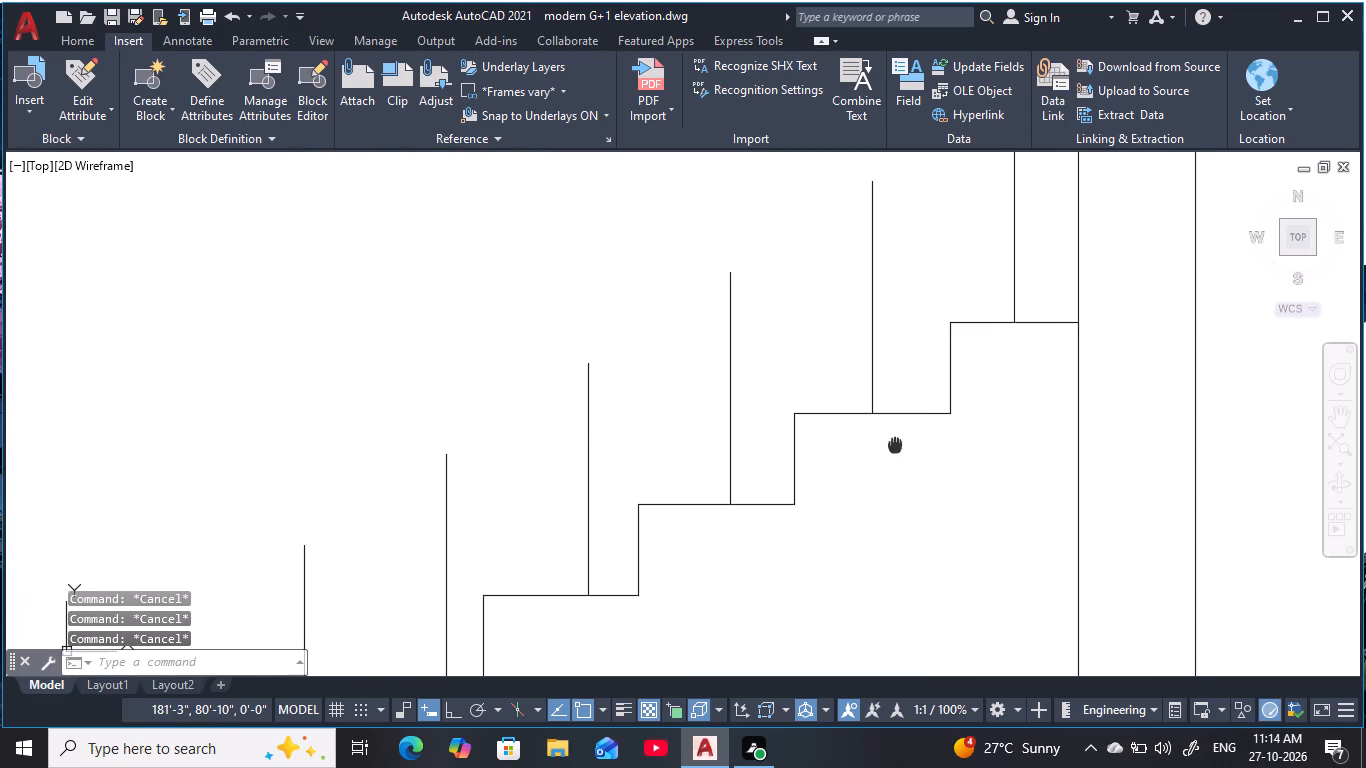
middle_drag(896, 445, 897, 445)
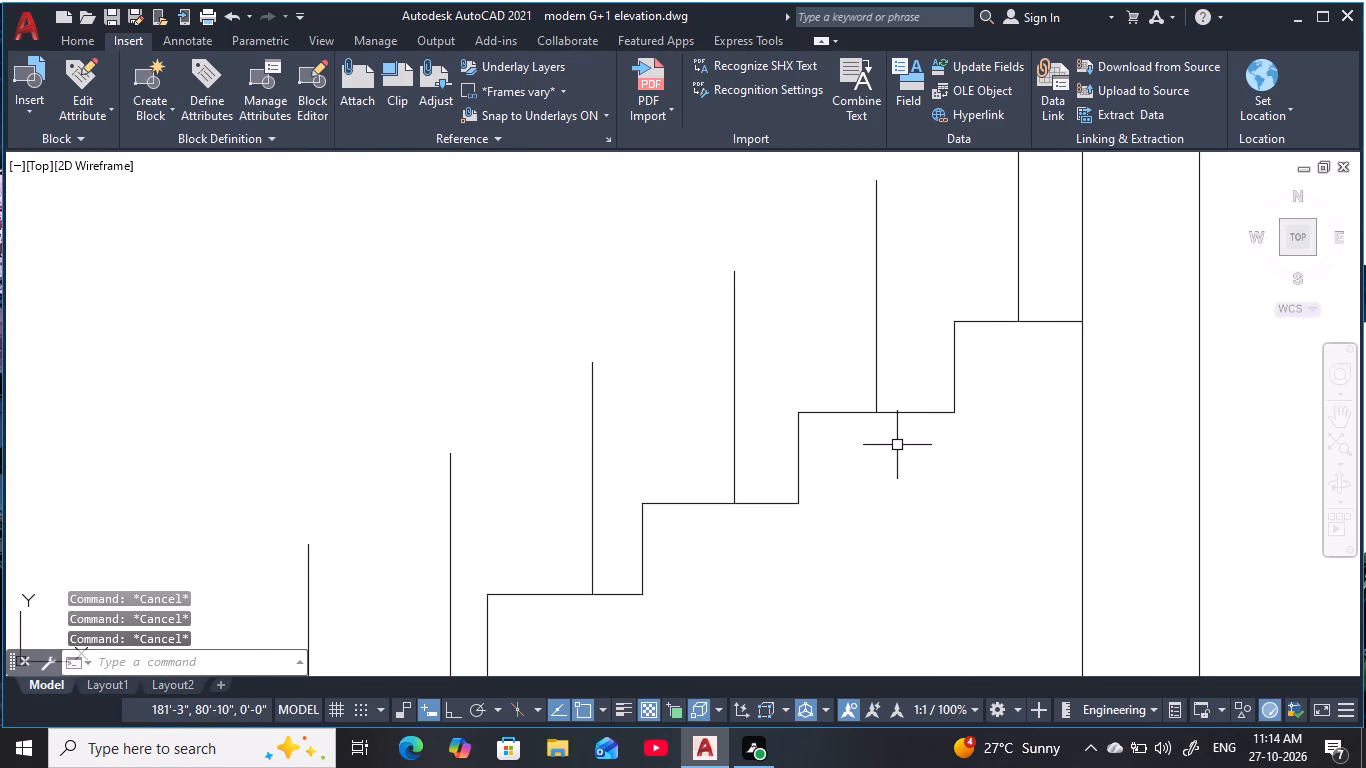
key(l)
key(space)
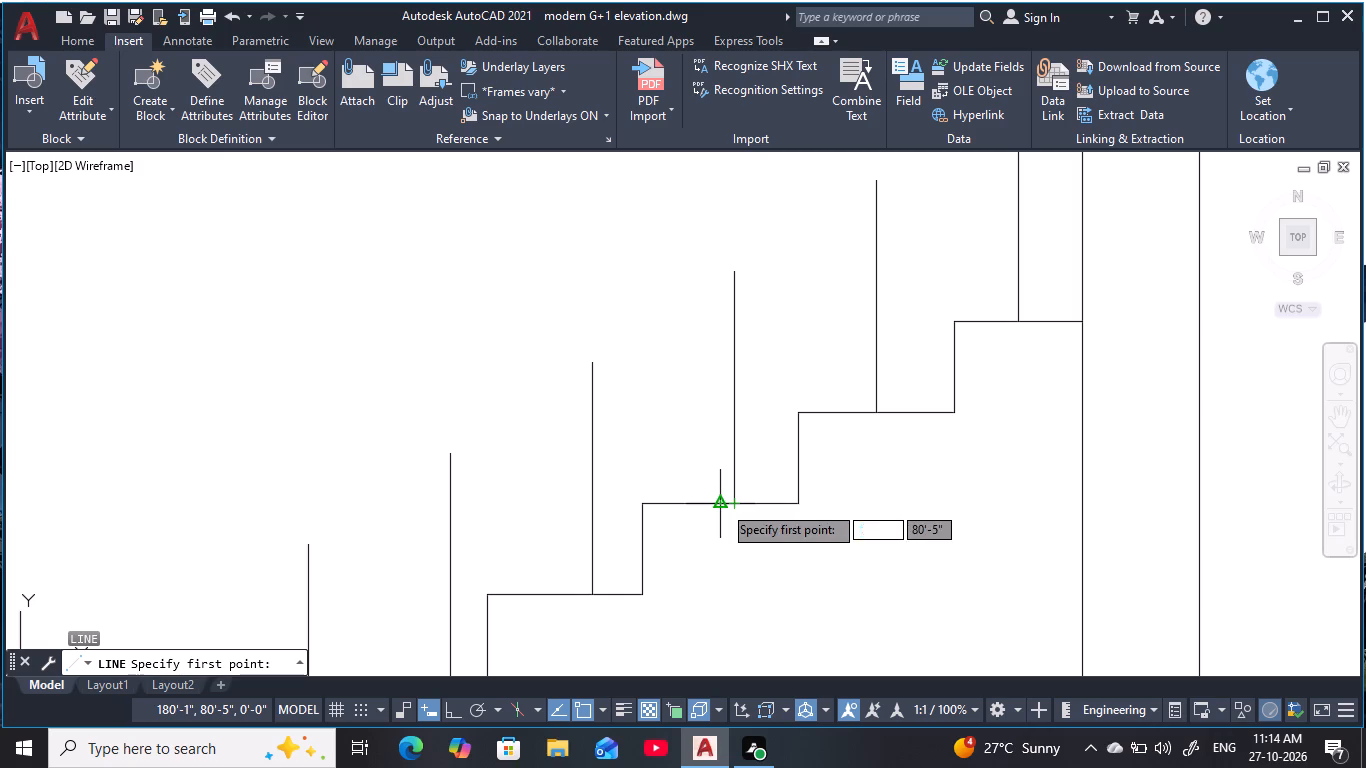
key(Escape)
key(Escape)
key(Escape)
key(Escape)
Move the vertical line on the third tread from the top by its lower end to the tread's midpoint.
click(737, 497)
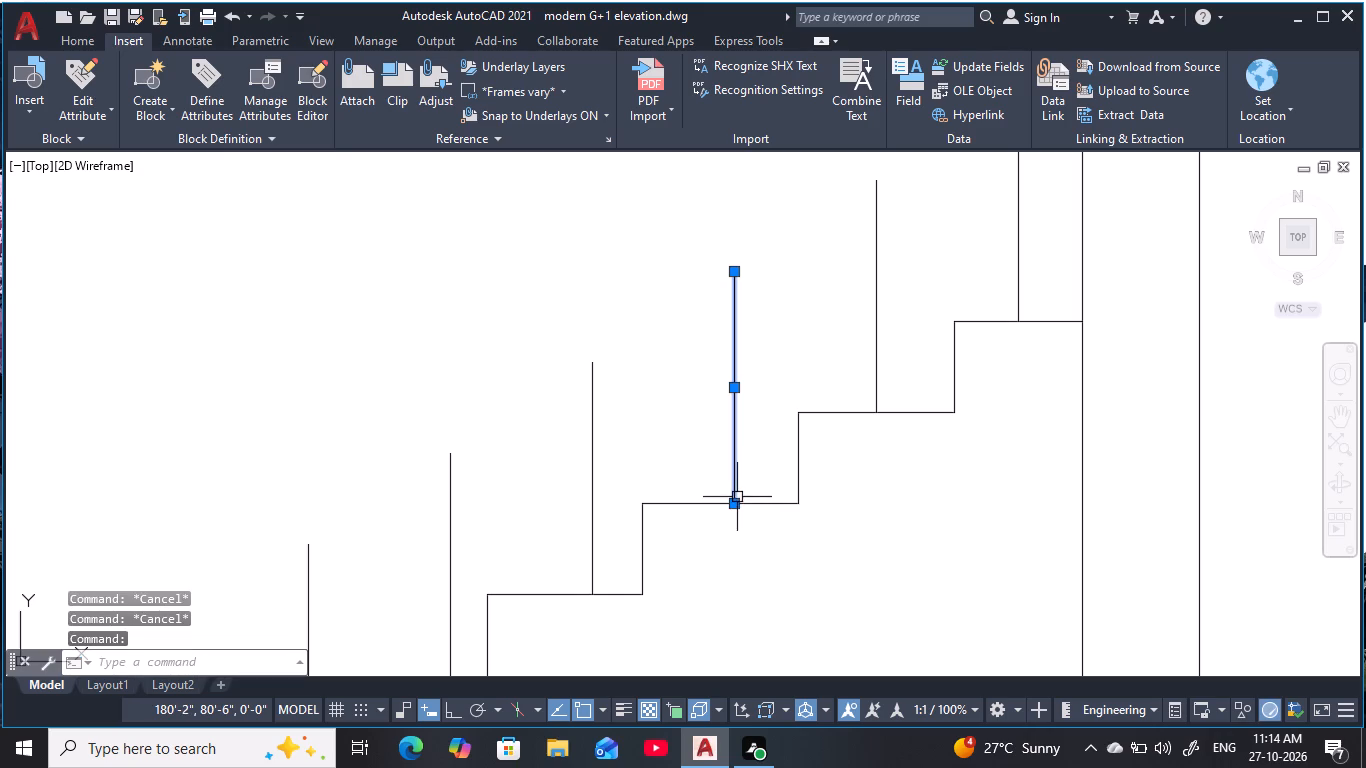
text(m)
key(space)
click(734, 505)
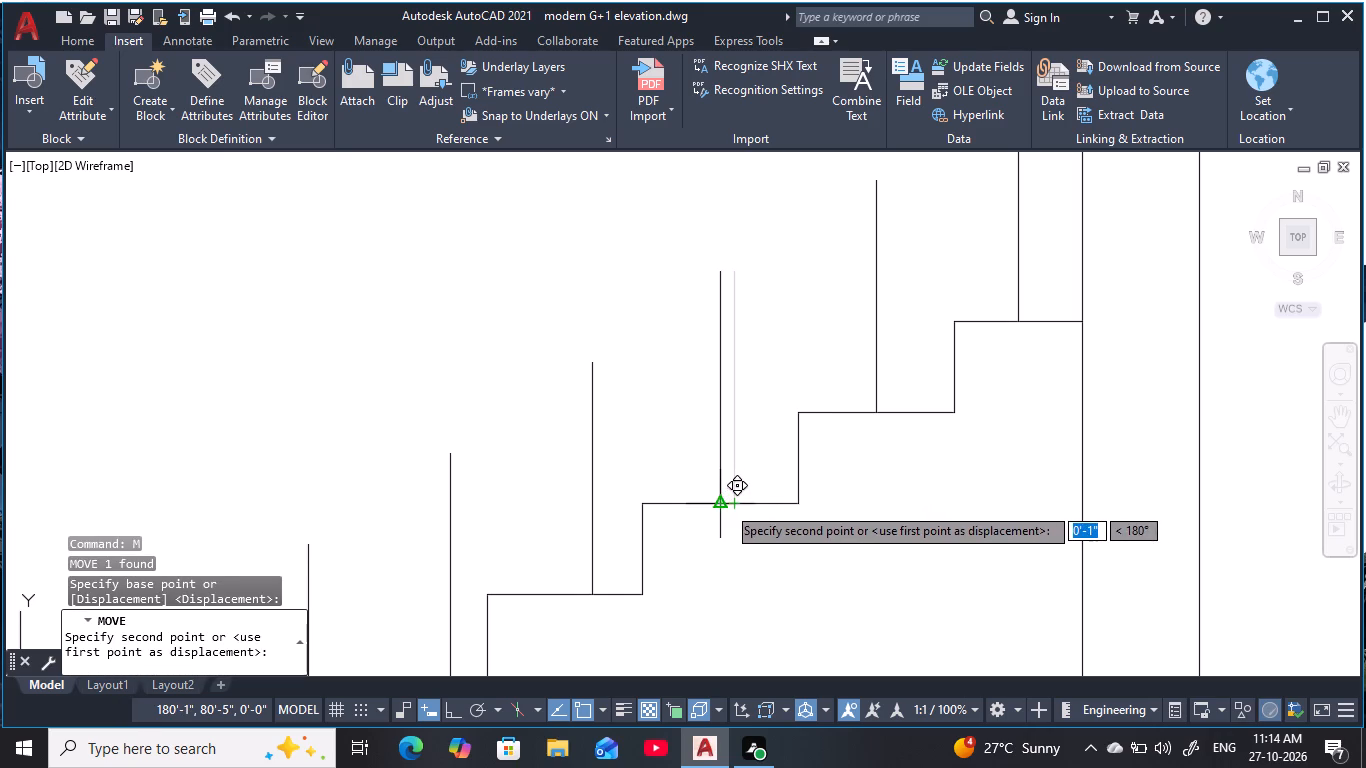
click(726, 505)
Move the vertical line on the fourth tread from the top by its lower end to the tread's midpoint.
middle_drag(692, 536, 807, 487)
key(space)
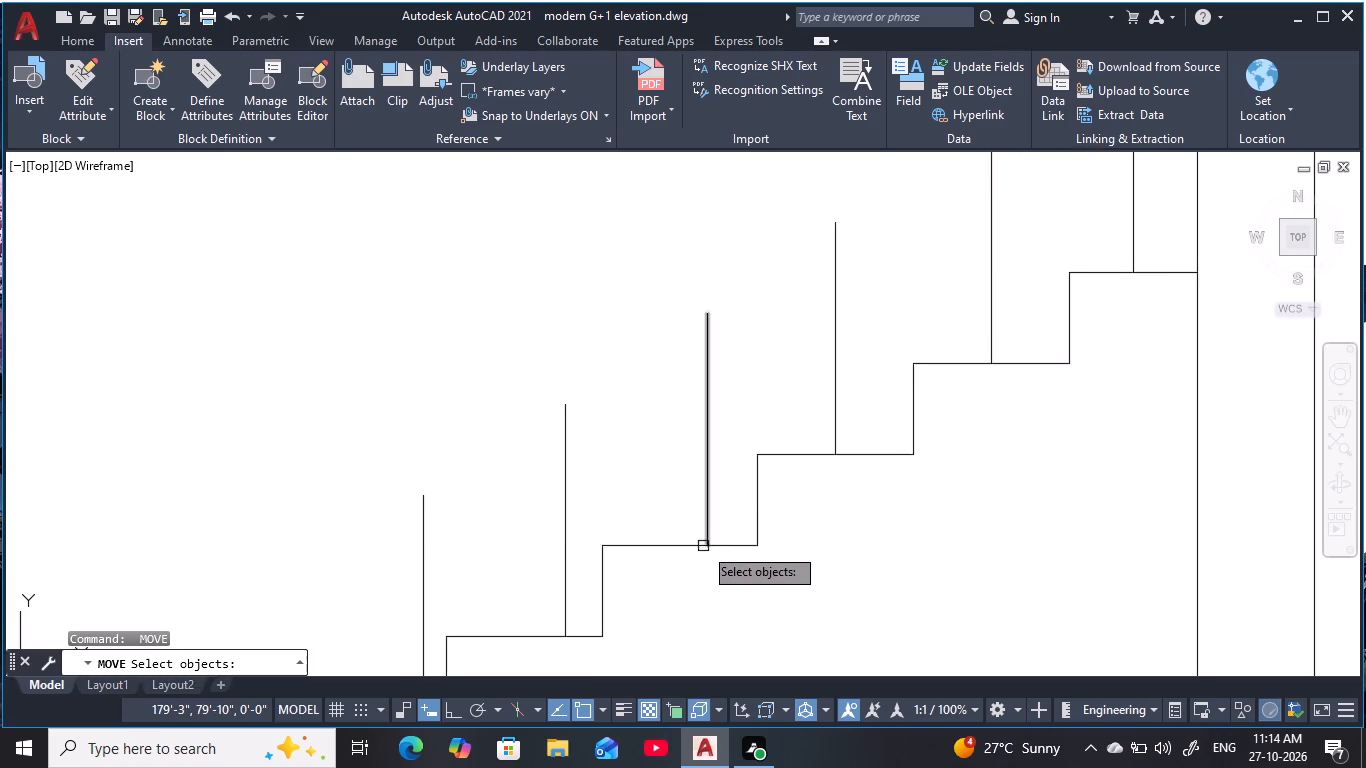
click(706, 535)
key(space)
click(708, 544)
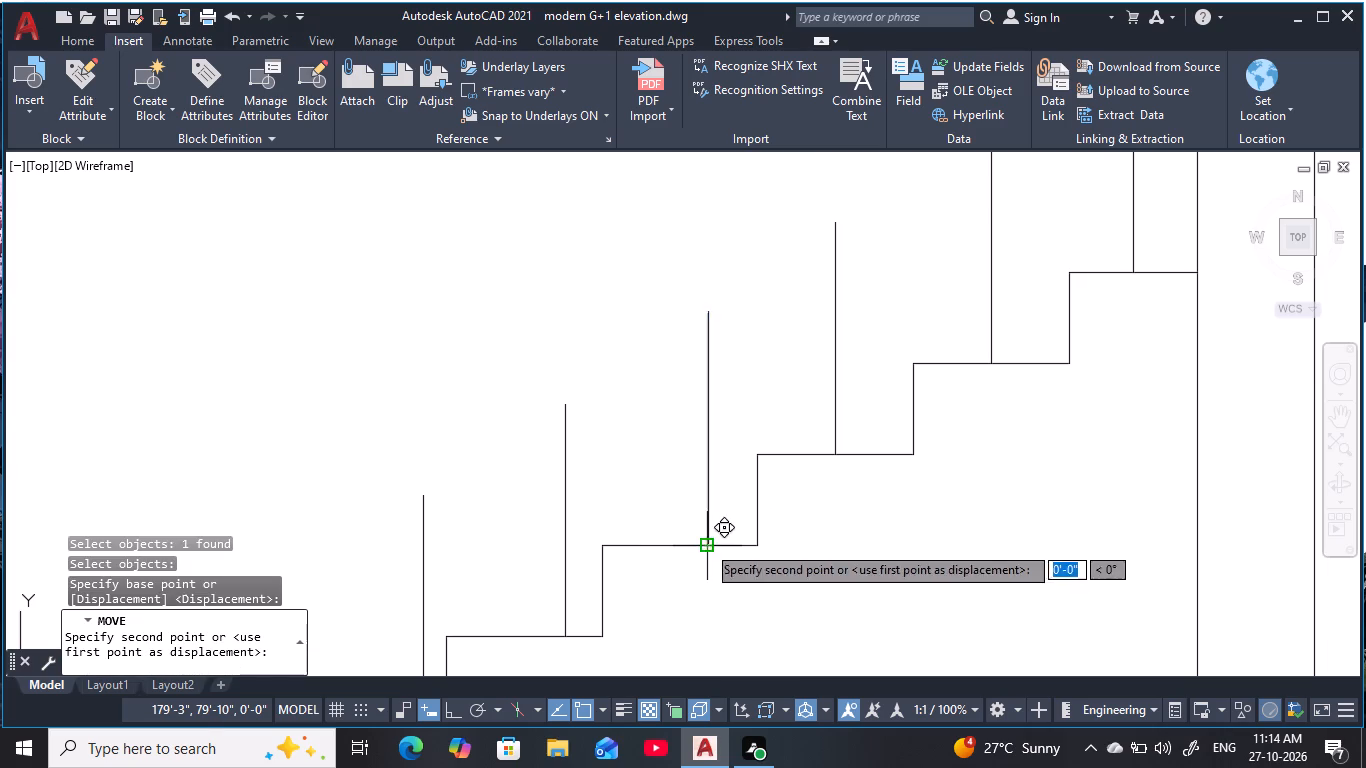
click(680, 546)
Move the vertical line on the fifth tread from the top by its lower end to the tread's midpoint.
middle_drag(682, 546, 800, 494)
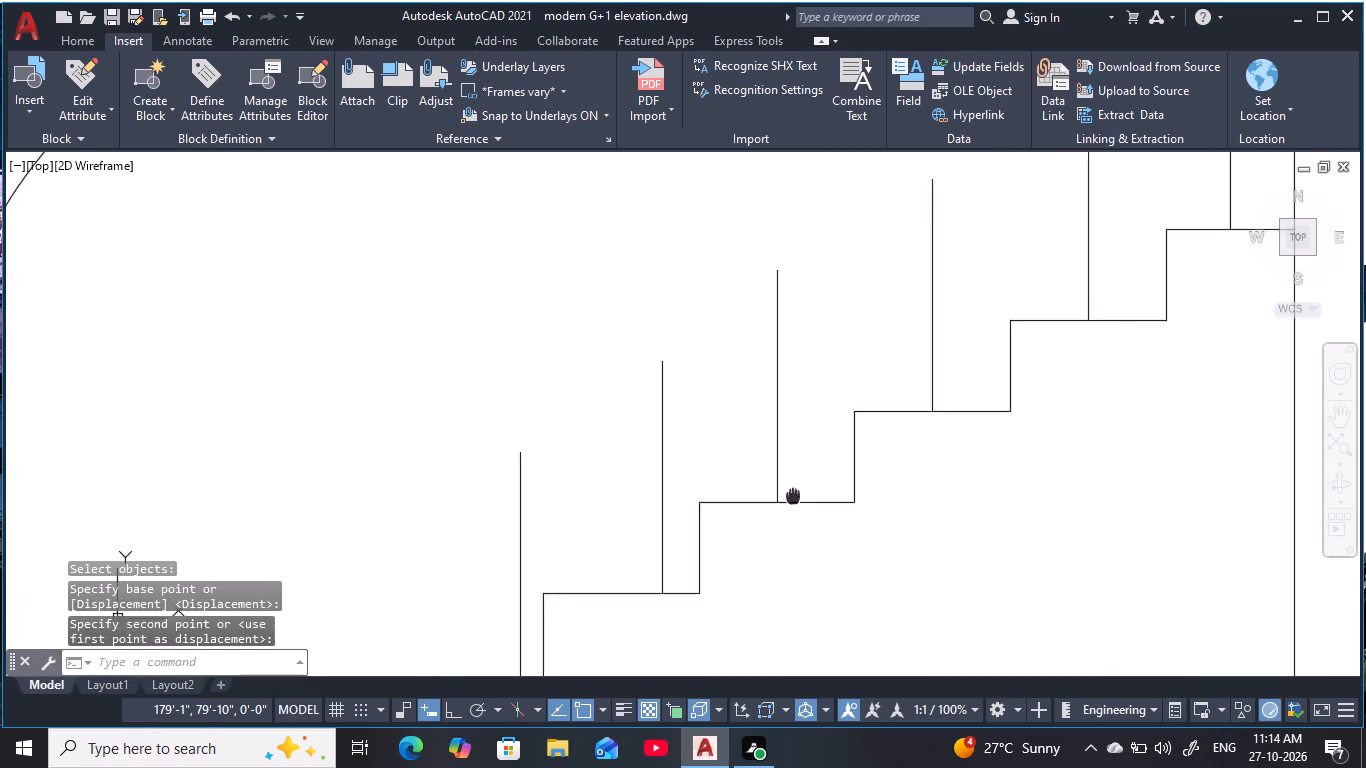
middle_drag(800, 494, 832, 485)
key(space)
click(716, 557)
middle_drag(724, 560, 817, 483)
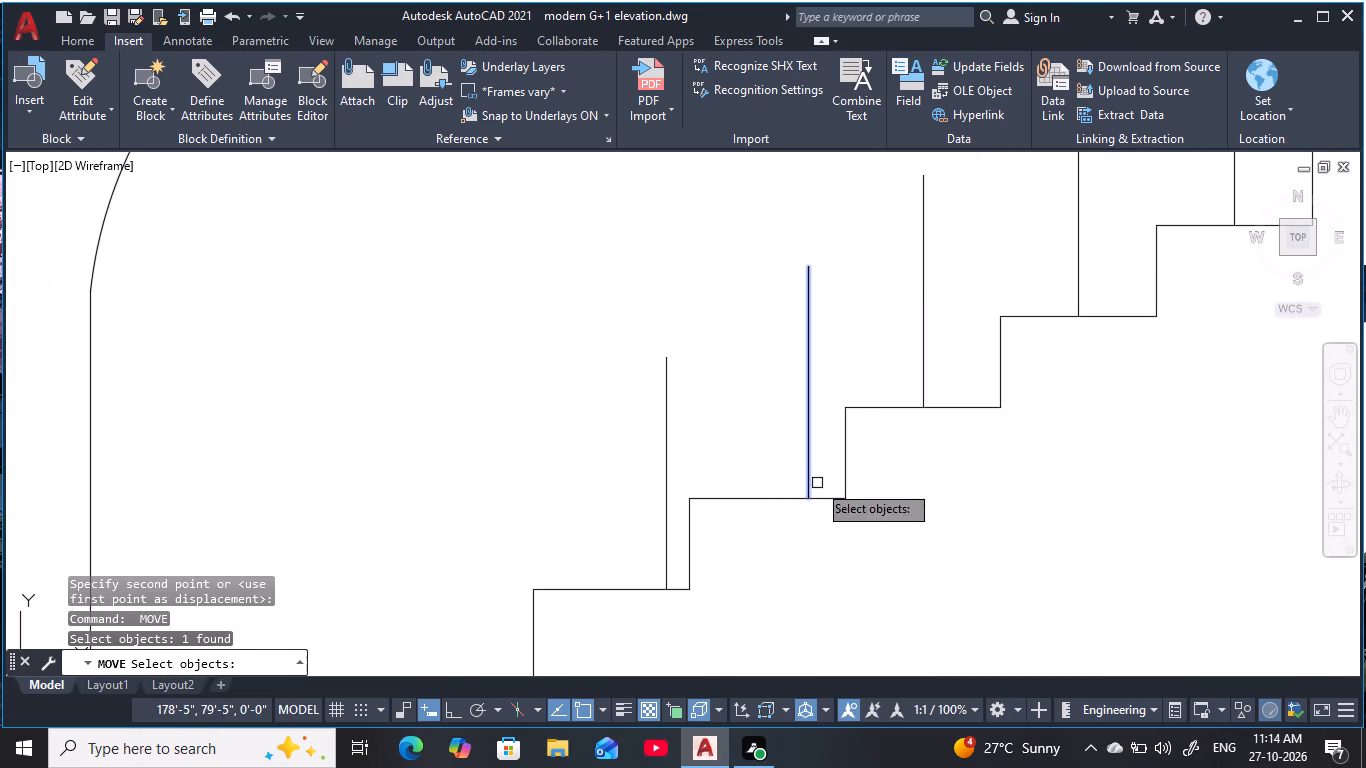
key(space)
click(802, 500)
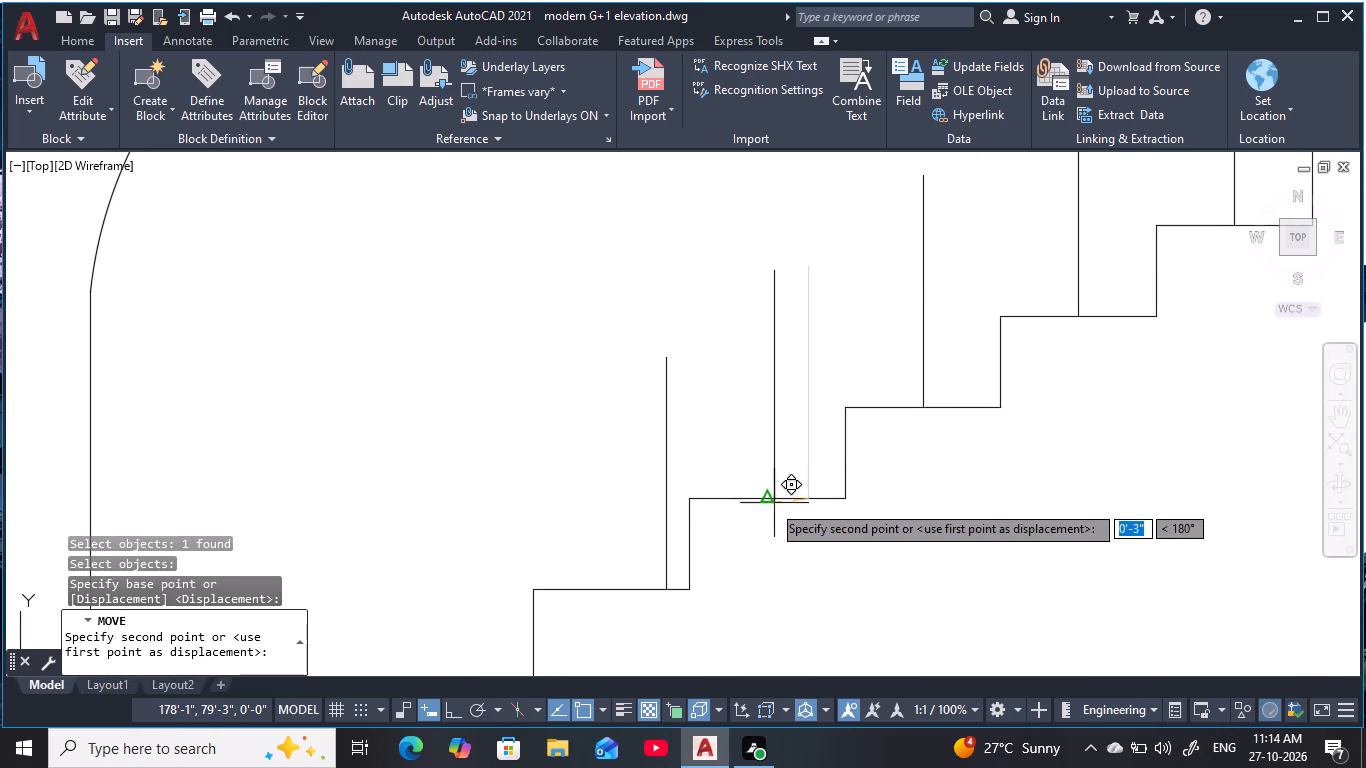
click(771, 503)
Move the vertical line on the lowest tread by its lower end to the tread's midpoint.
middle_drag(774, 511, 918, 439)
key(space)
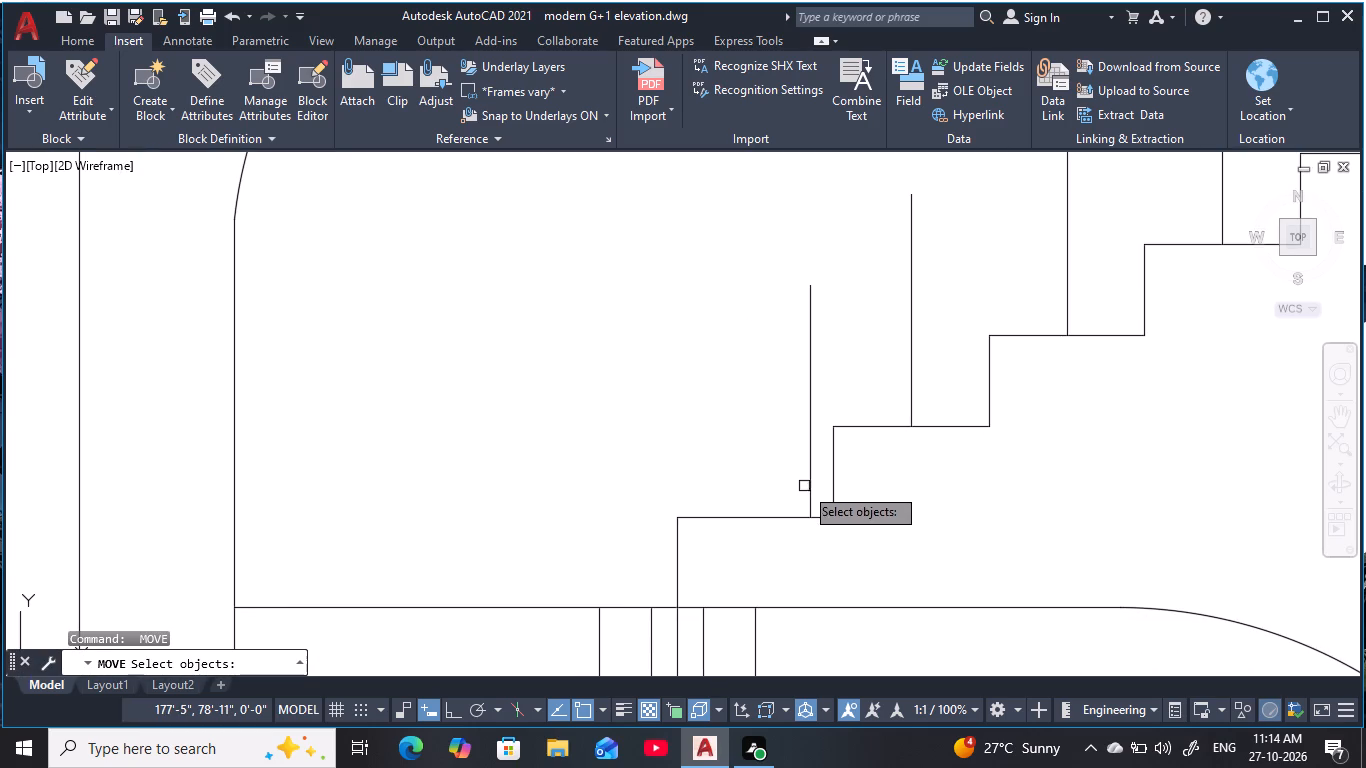
click(813, 490)
key(space)
click(810, 518)
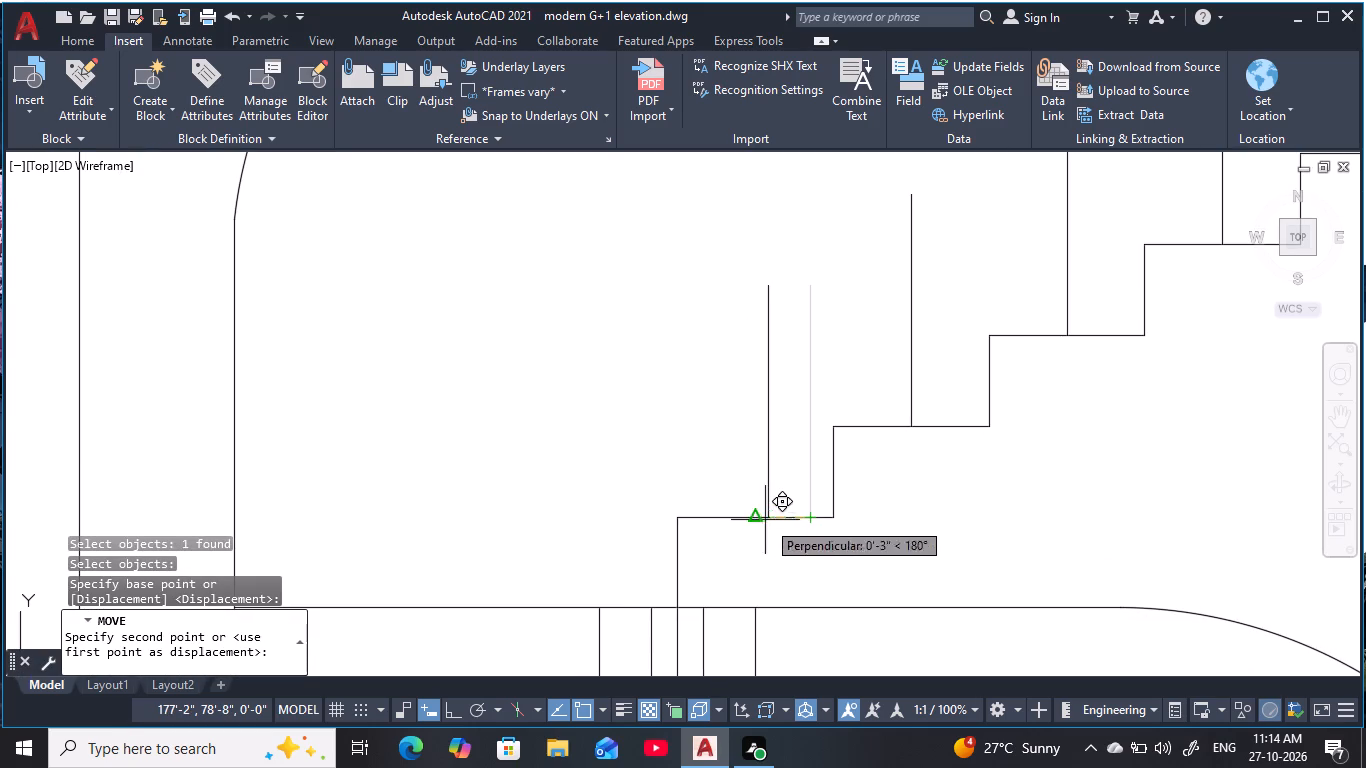
click(754, 520)
scroll(925, 512, down, 2)
middle_drag(950, 506, 806, 547)
key(Escape)
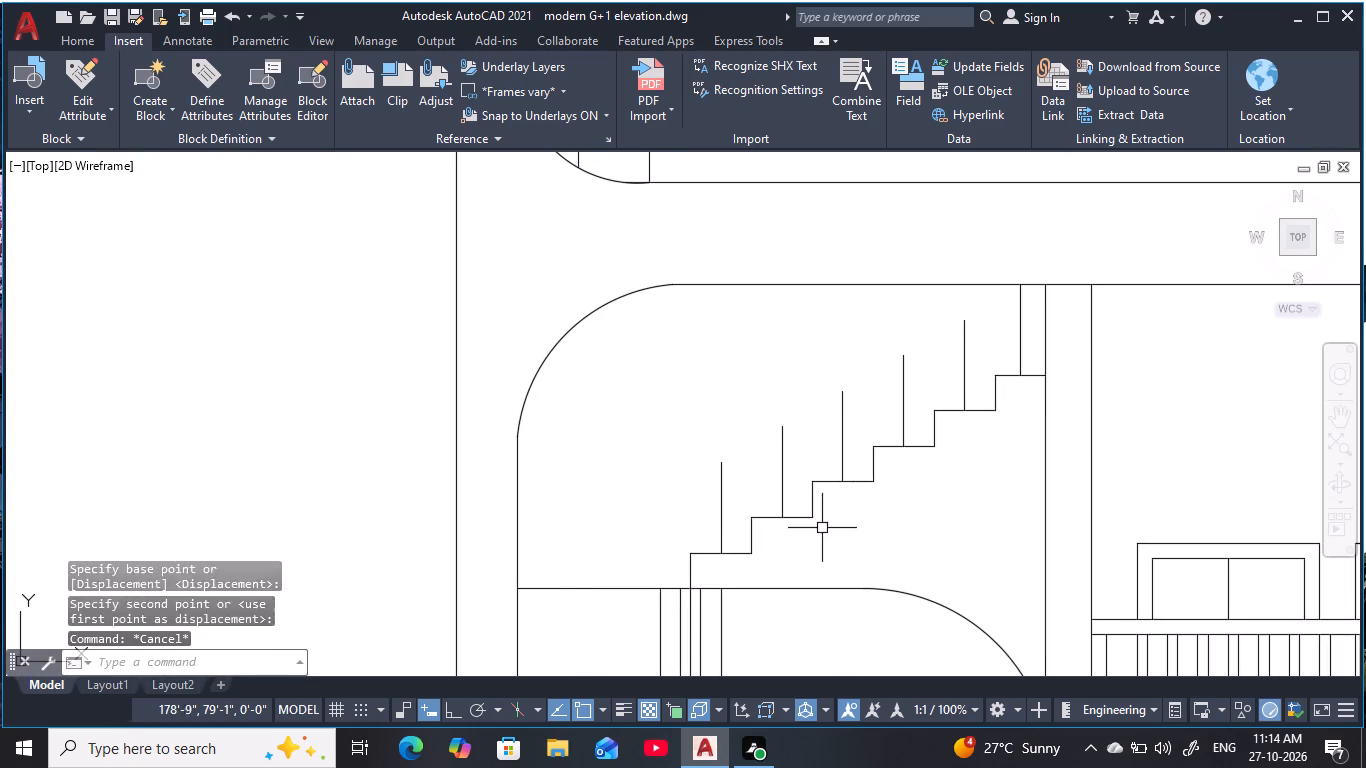
key(Escape)
key(Escape)
key(Escape)
key(Escape)
key(Escape)
key(Escape)
key(Escape)
key(Escape)
Draw a sloped handrail line from the top of the uppermost tread's vertical line to the top of the lowest tread's vertical line.
middle_drag(909, 415, 870, 422)
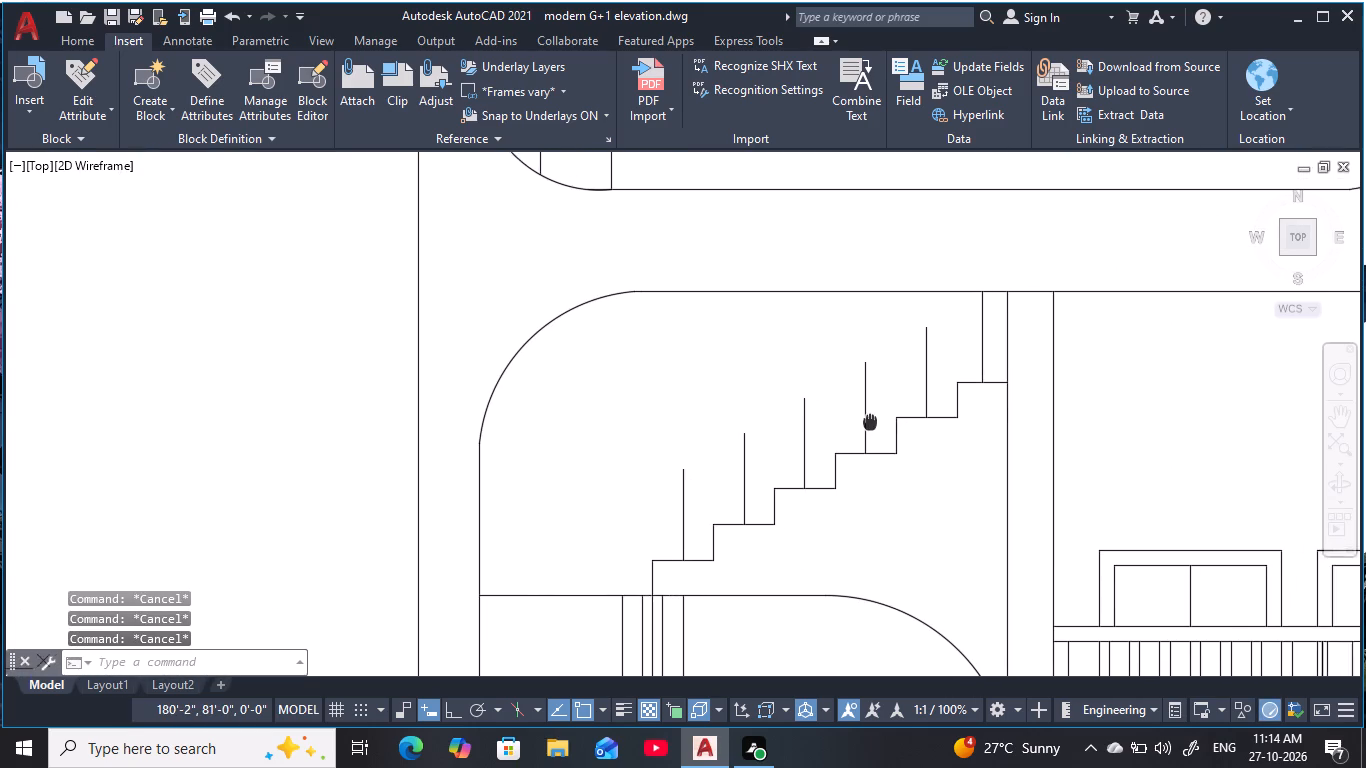
middle_drag(870, 422, 861, 446)
key(Escape)
key(l)
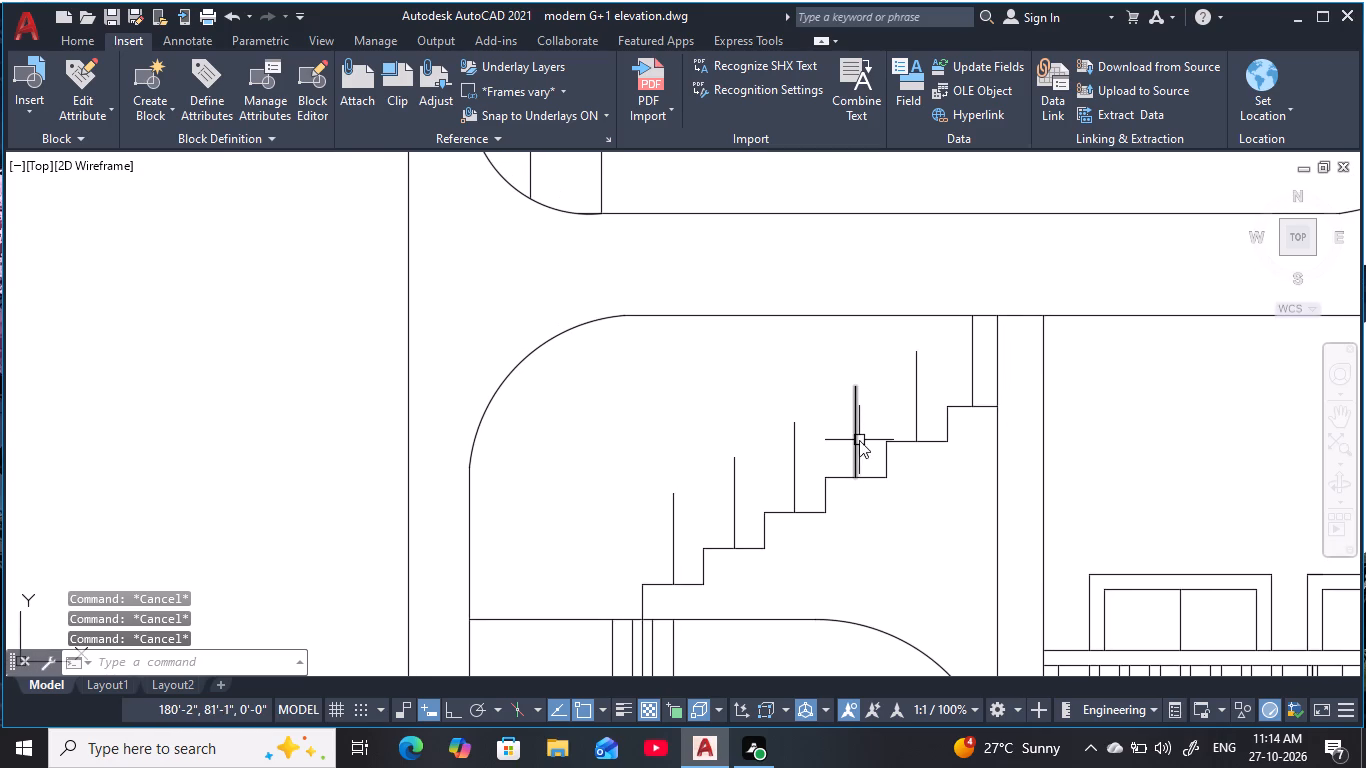
key(space)
click(971, 318)
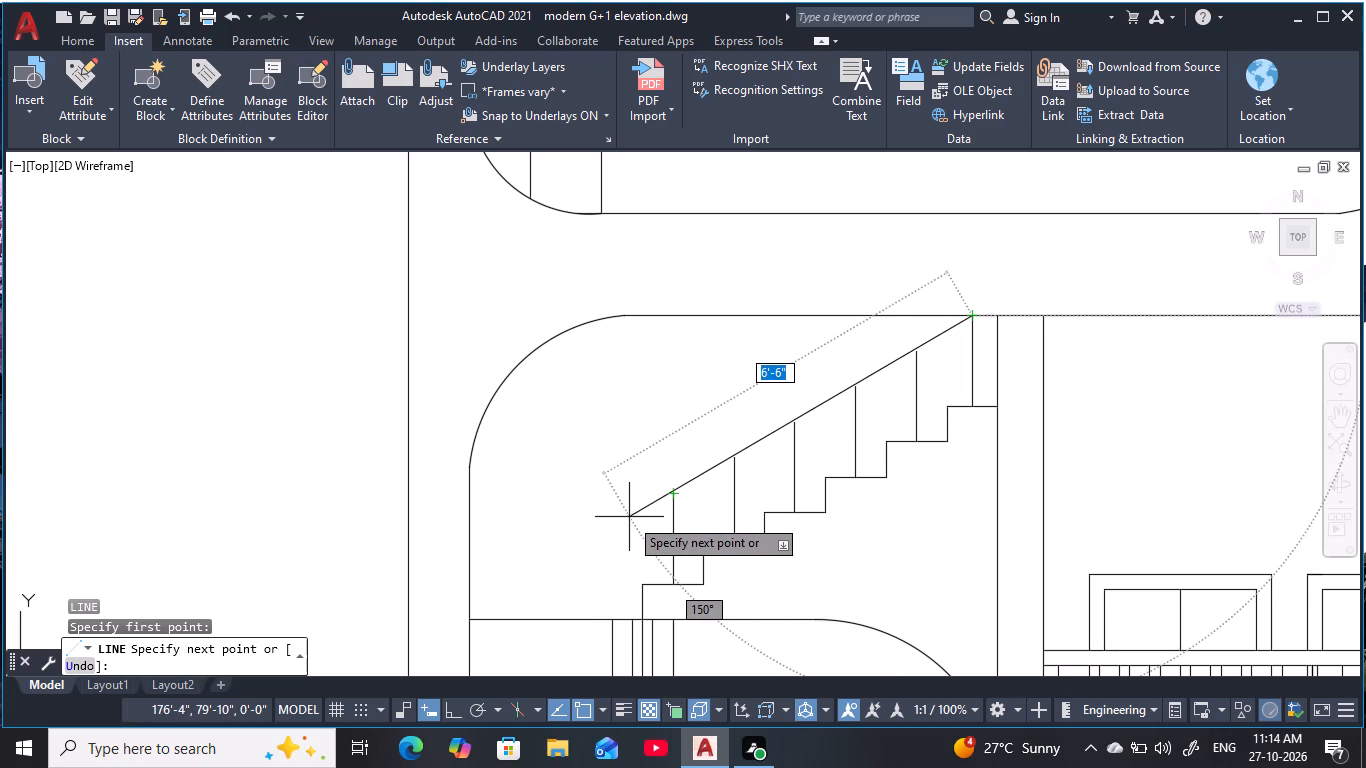
click(667, 496)
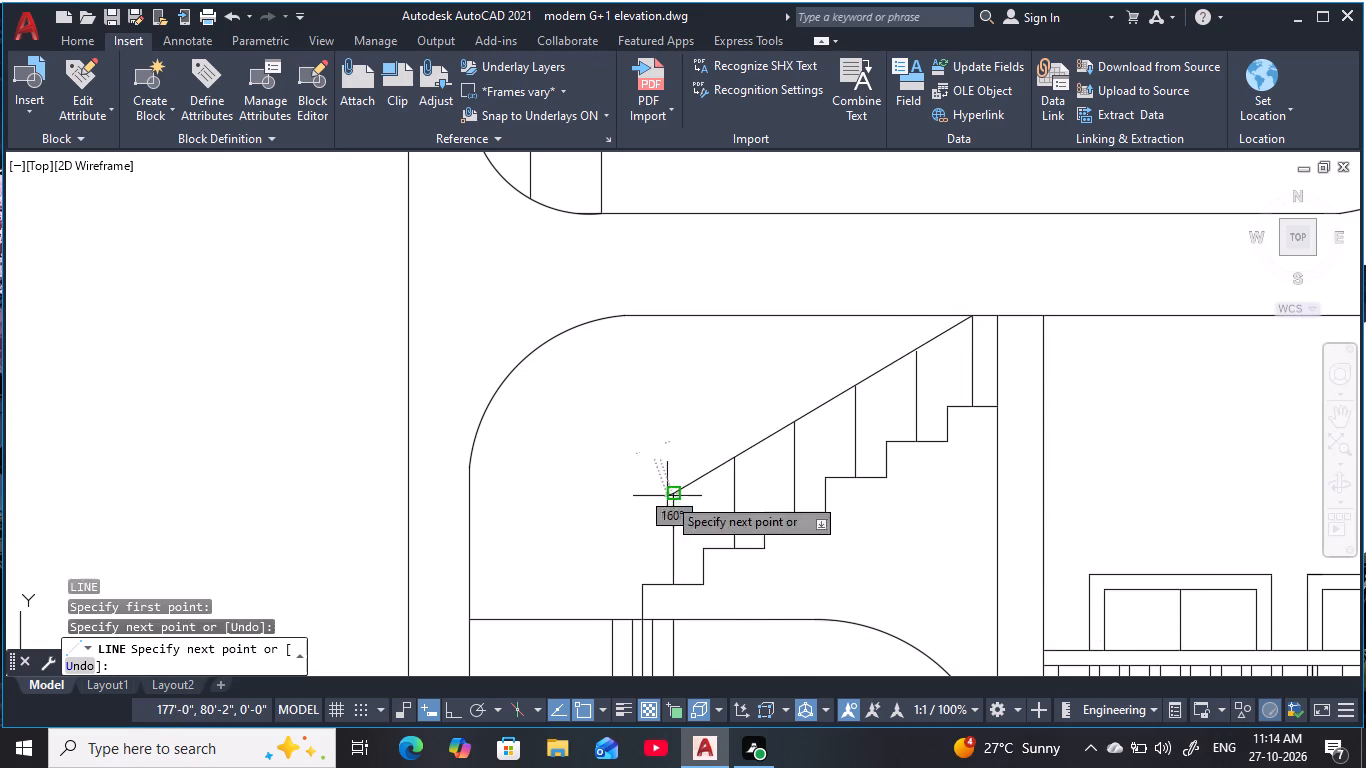
key(Escape)
key(Escape)
key(Escape)
Draw a vertical line, with ortho on, from the staircase's base line just before the first riser up past the handrail's lower end level.
key(l)
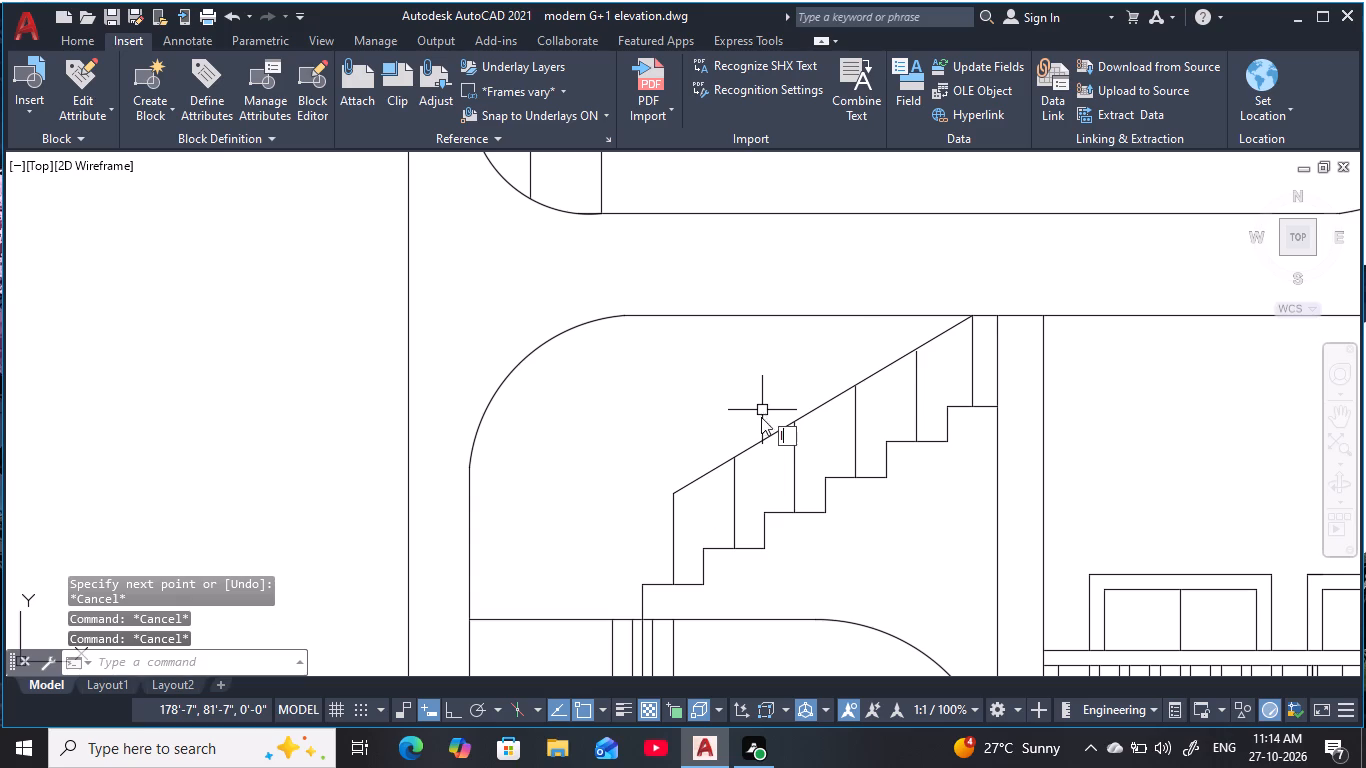
key(space)
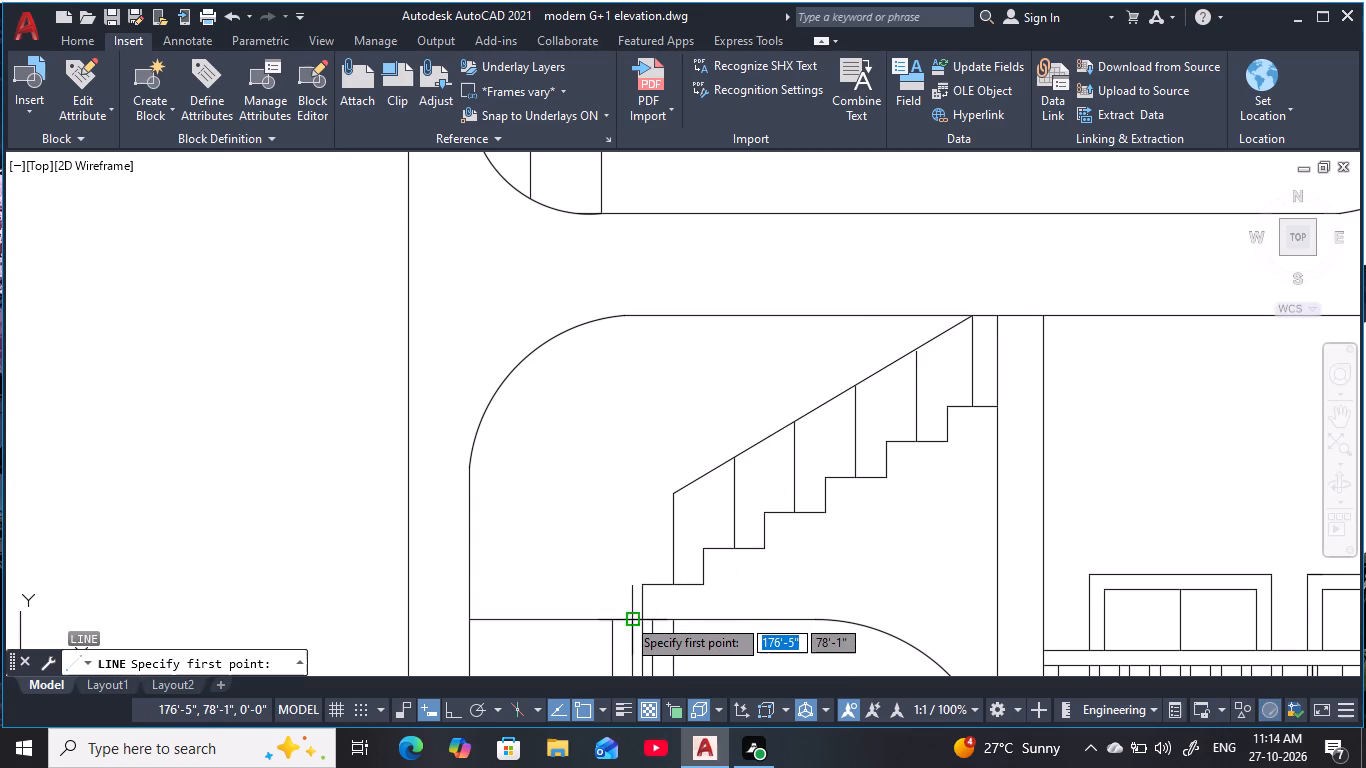
scroll(626, 618, up, 3)
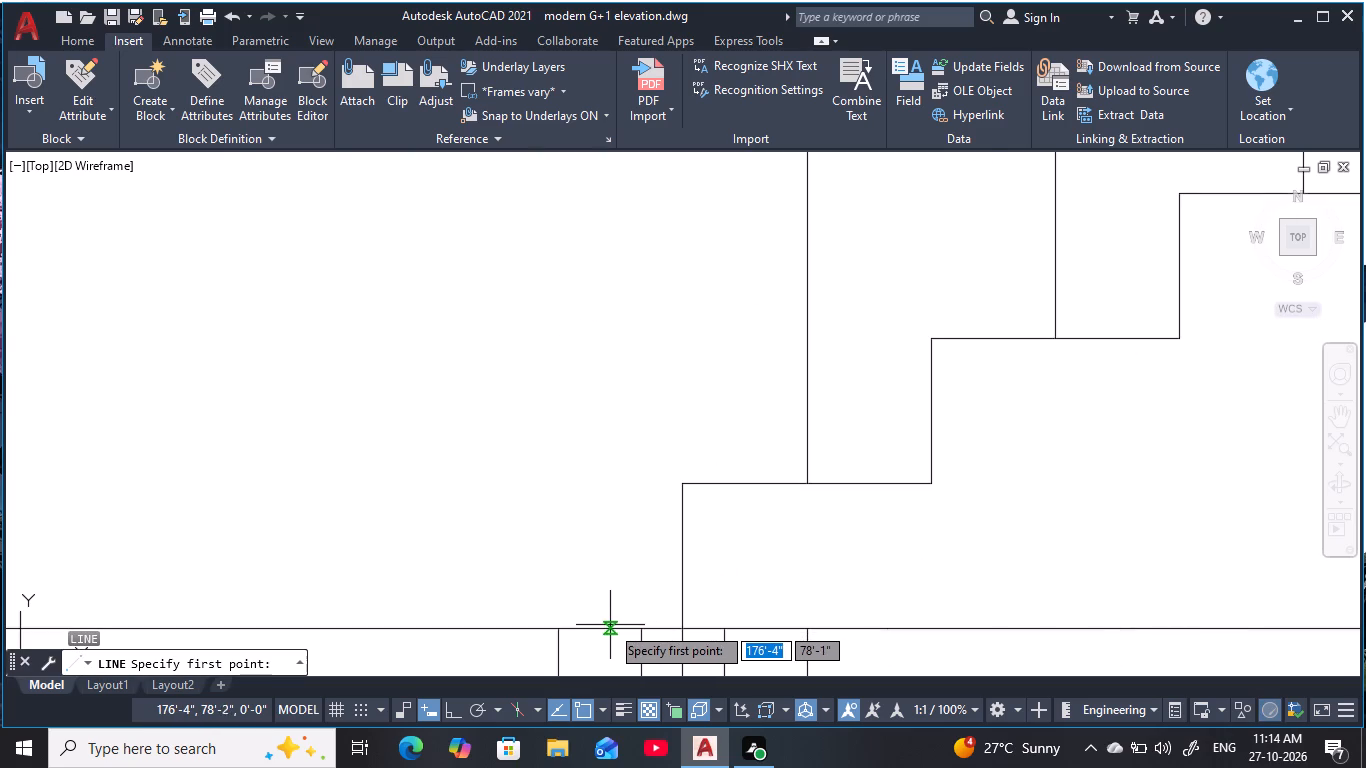
click(597, 627)
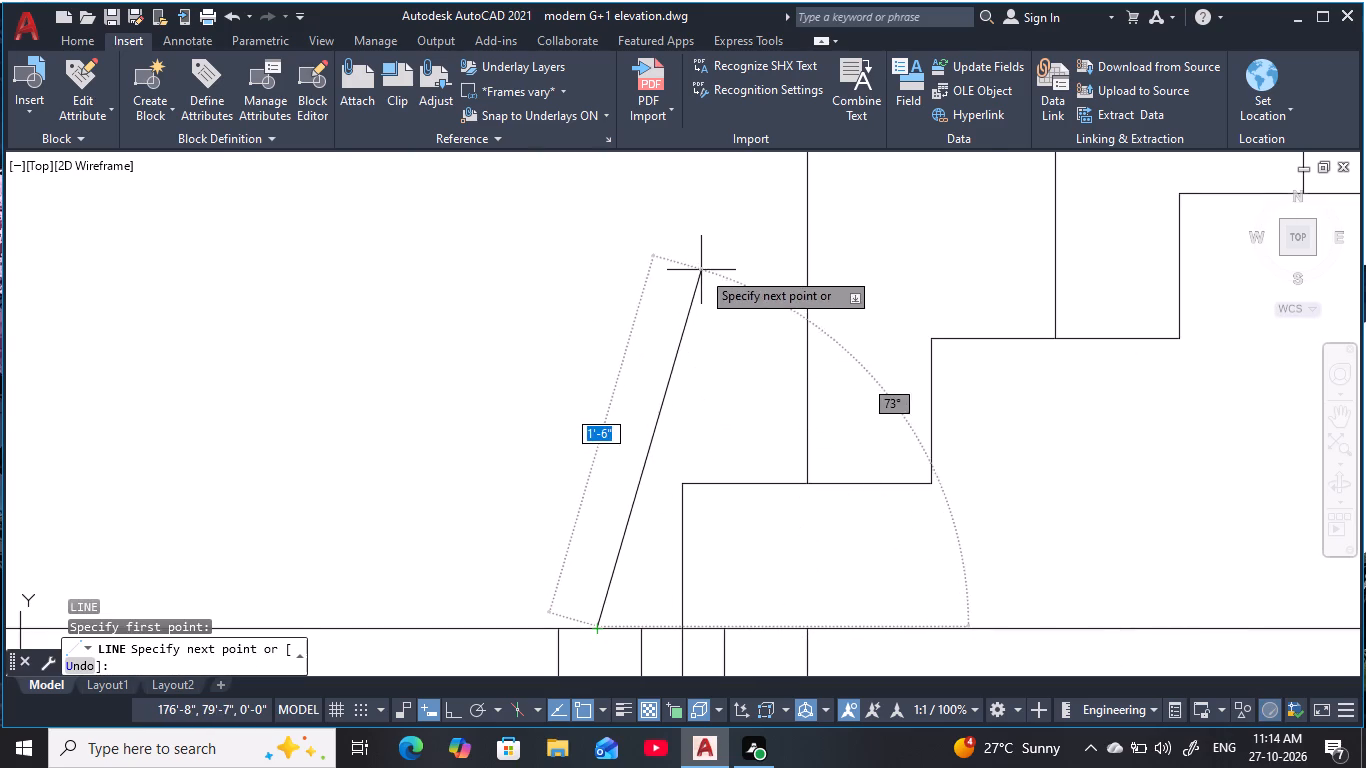
scroll(664, 269, down, 3)
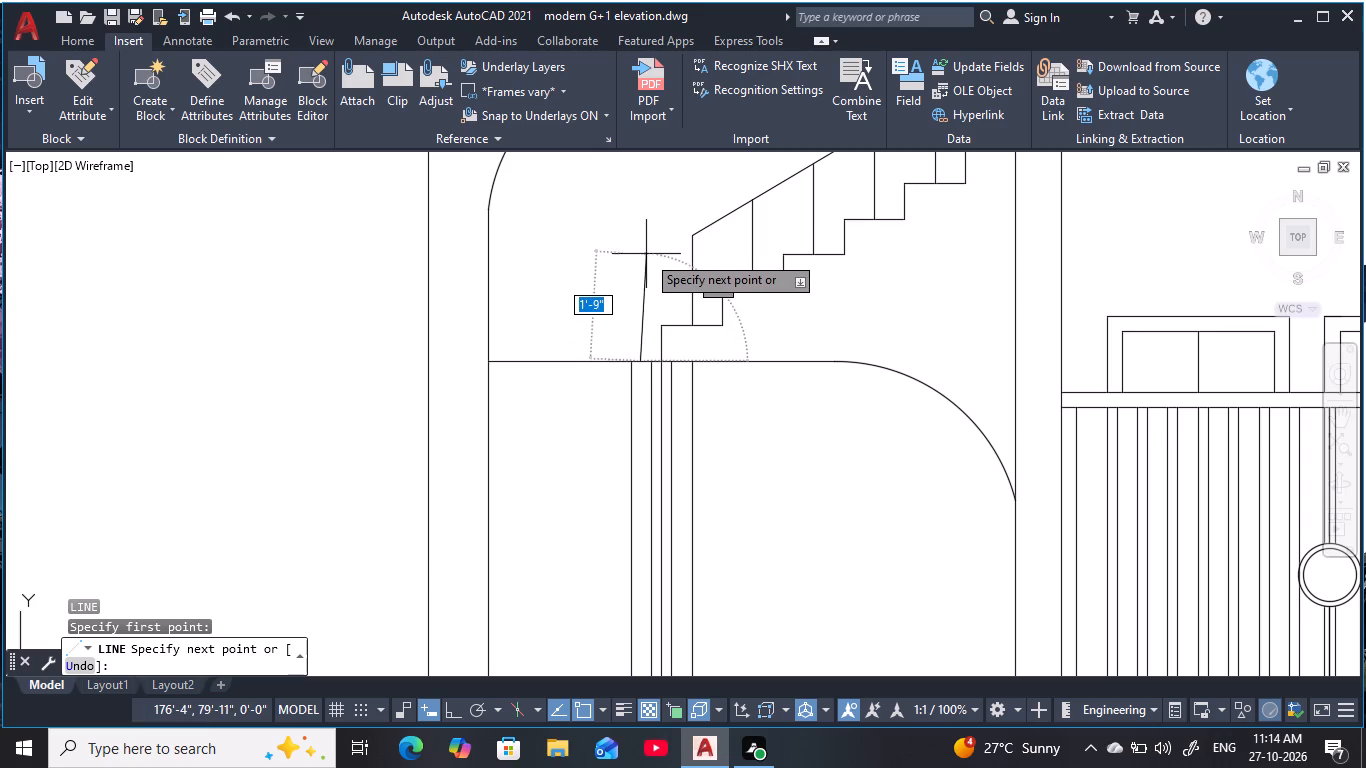
key(F8)
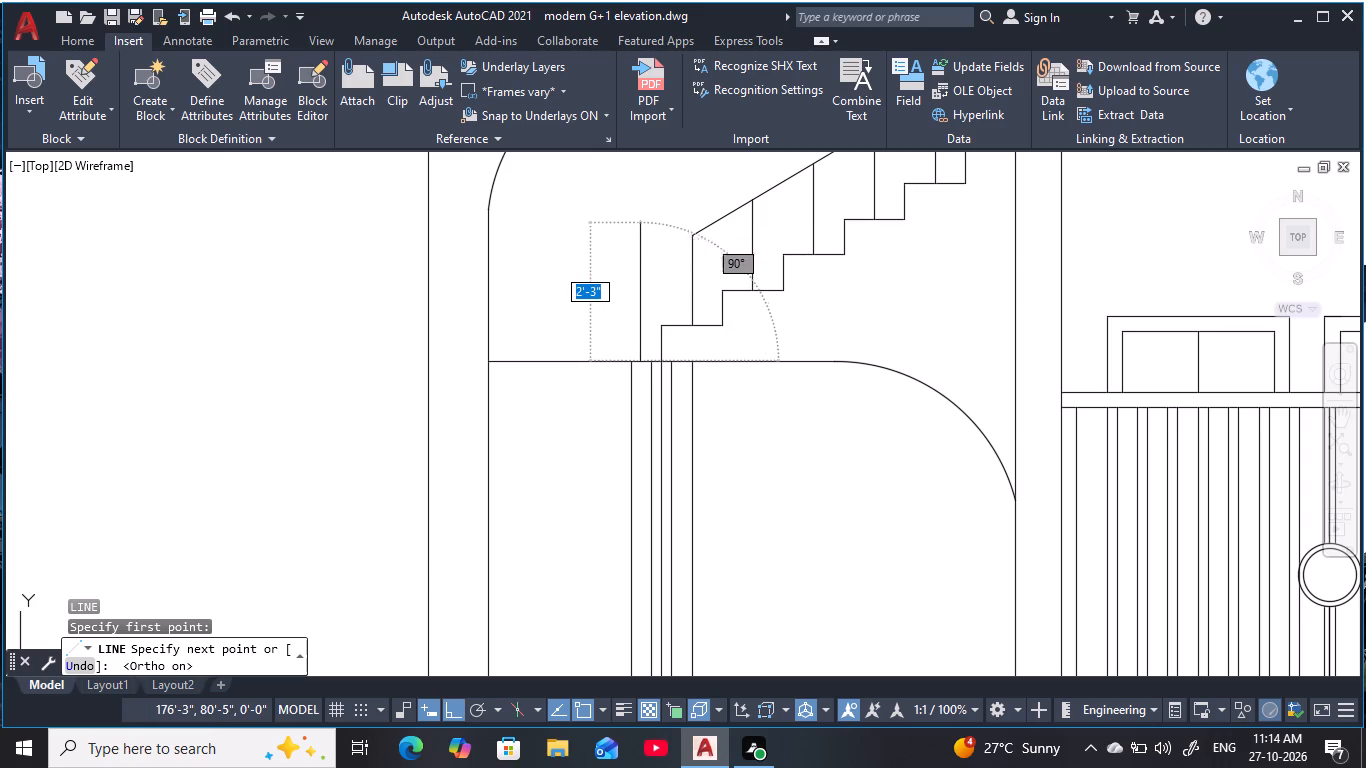
click(638, 211)
key(Escape)
key(Escape)
key(Escape)
key(Escape)
Extend the lower end of the sloped handrail line to the new vertical line before the first riser.
key(e)
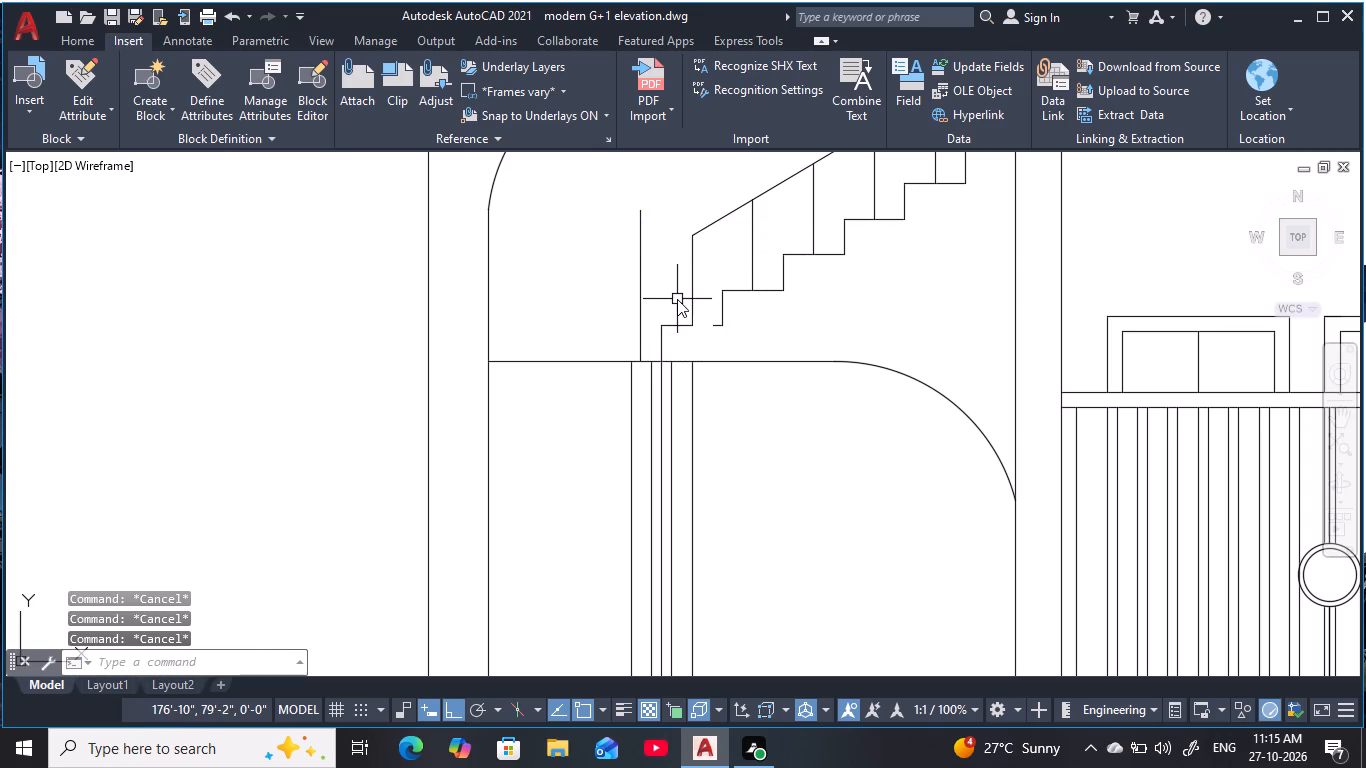
key(x)
key(space)
click(718, 217)
key(Escape)
key(Escape)
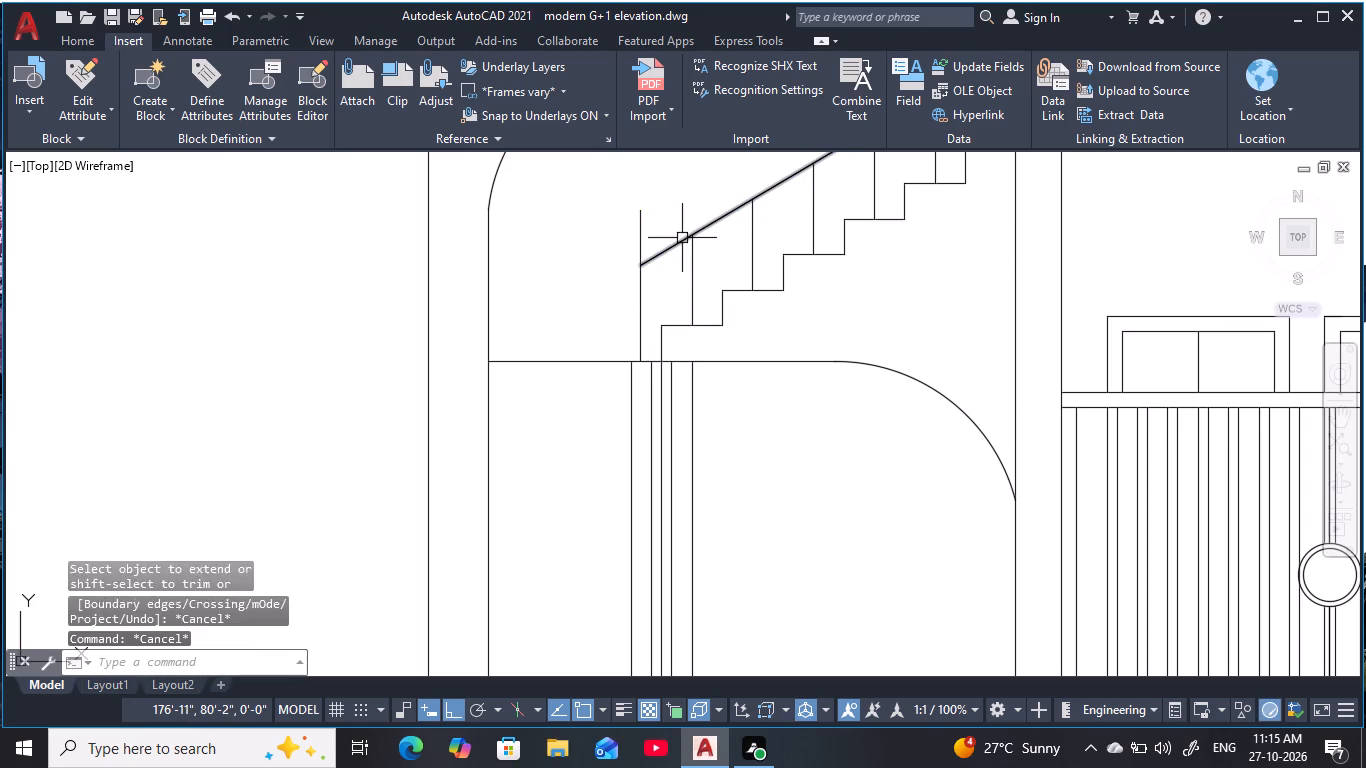
key(Escape)
key(Escape)
Trim the part of the end vertical line that projects above the sloped handrail line.
text(tr)
key(space)
drag(664, 230, 645, 240)
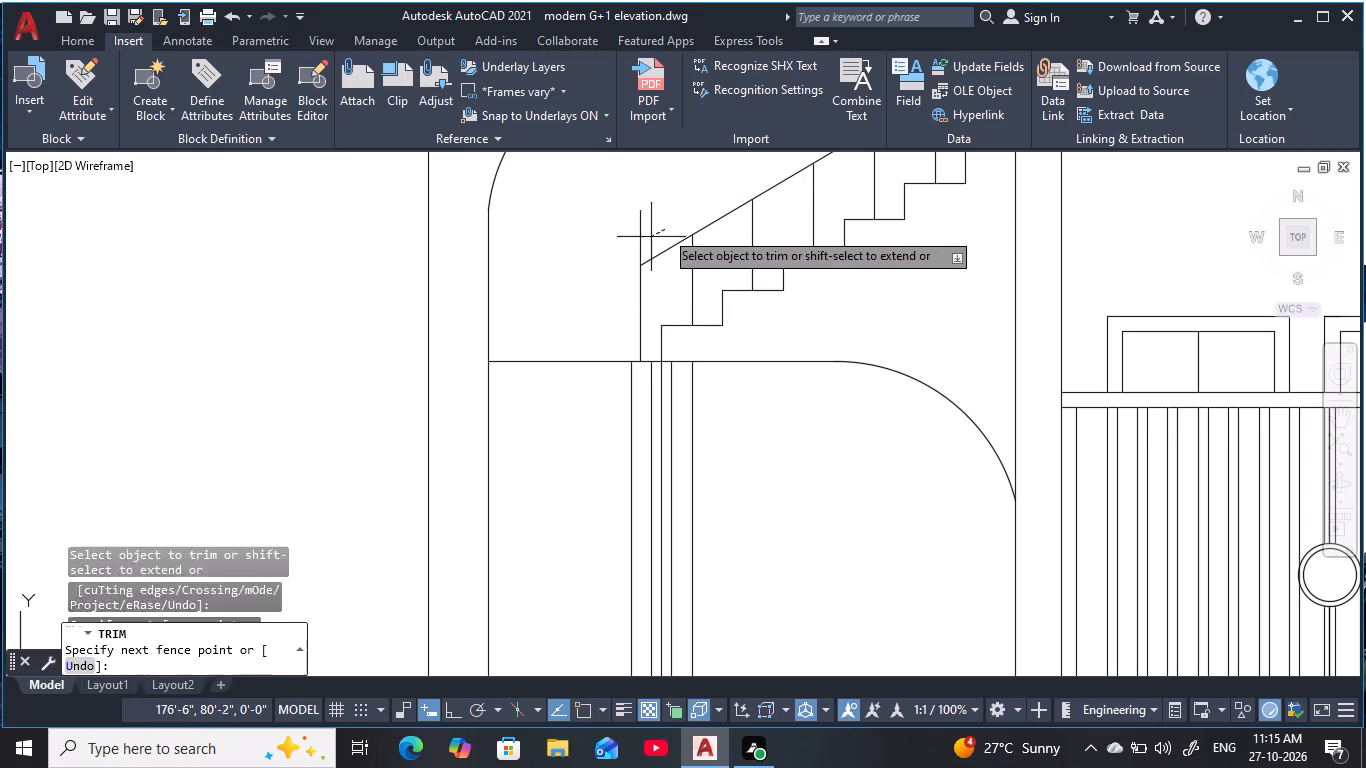
drag(645, 240, 617, 255)
scroll(676, 226, down, 1)
middle_drag(677, 226, 621, 342)
key(Escape)
key(Escape)
key(Escape)
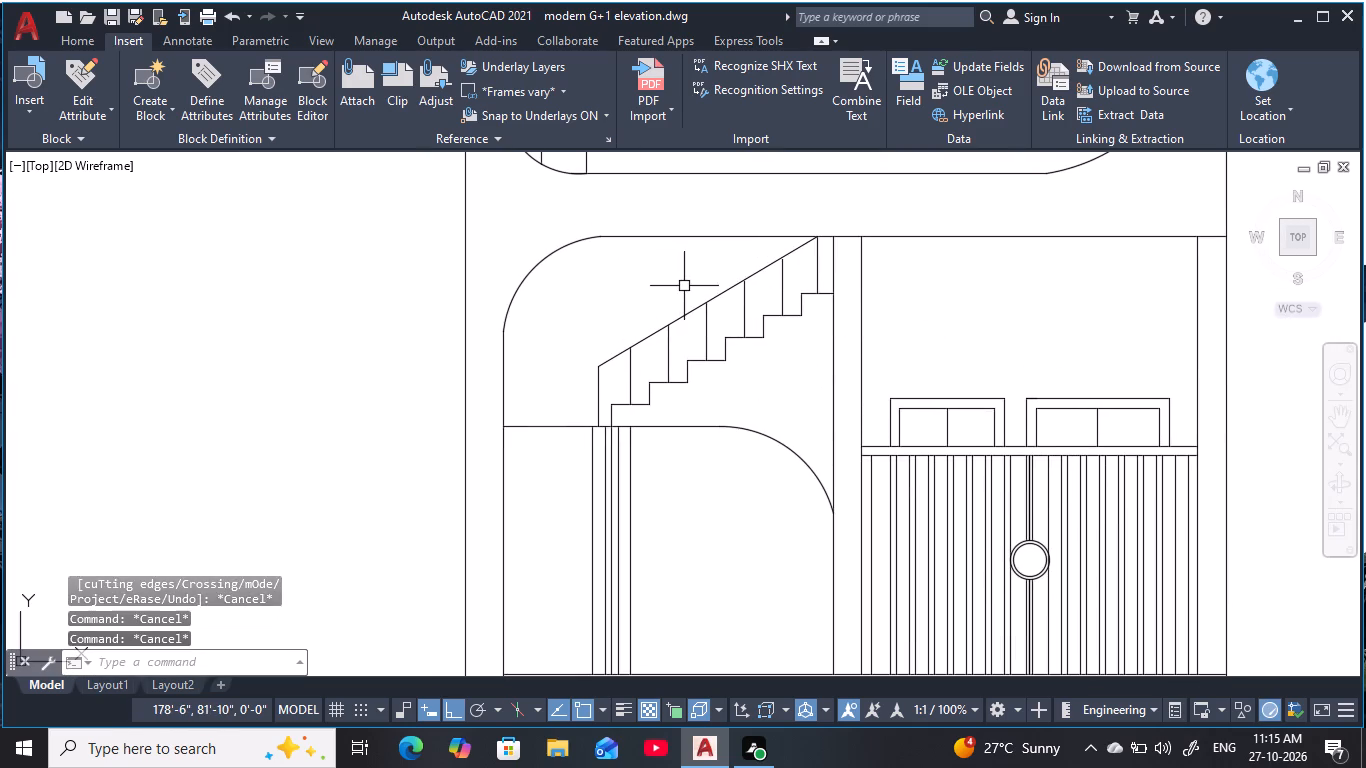
key(Escape)
Offset the vertical railing lines on the upper three treads by 1" towards the foot of the staircase.
text(o 1)
key(space)
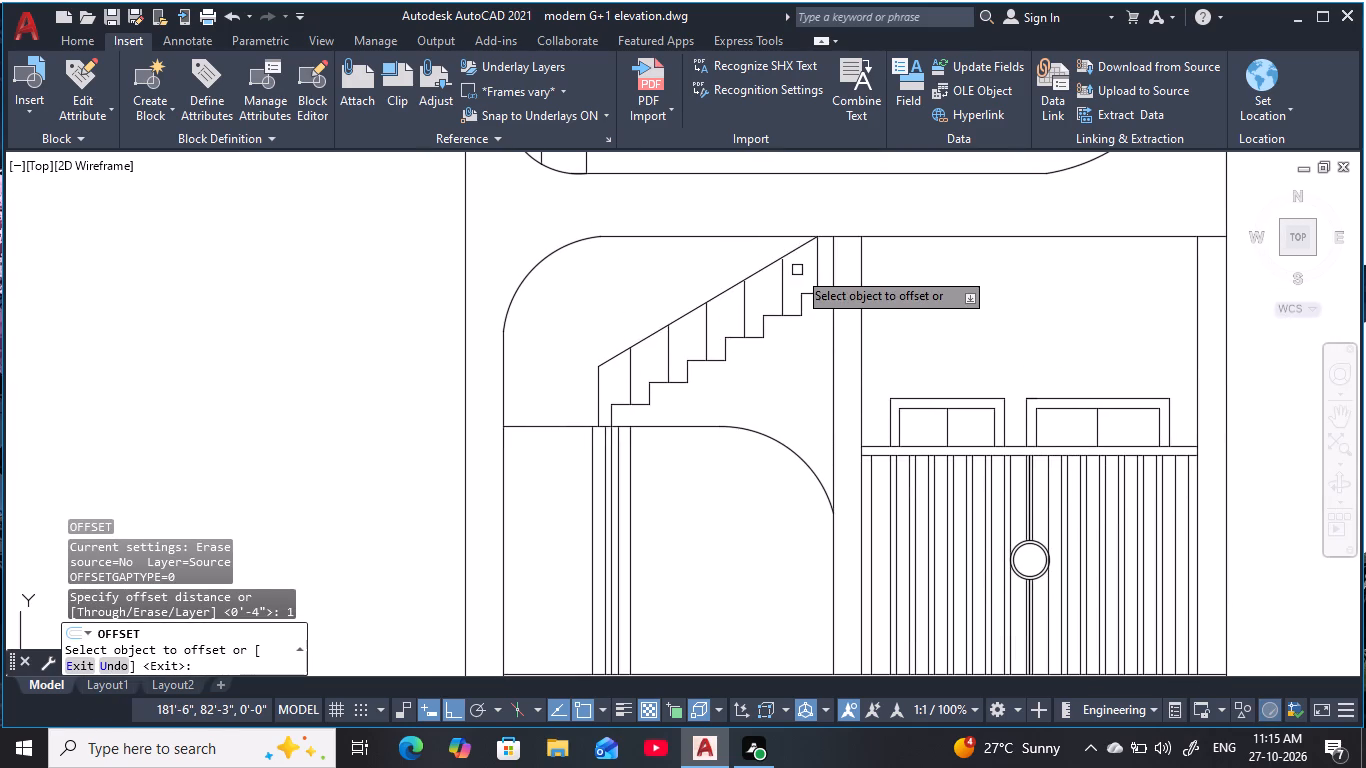
scroll(817, 264, up, 1)
click(817, 264)
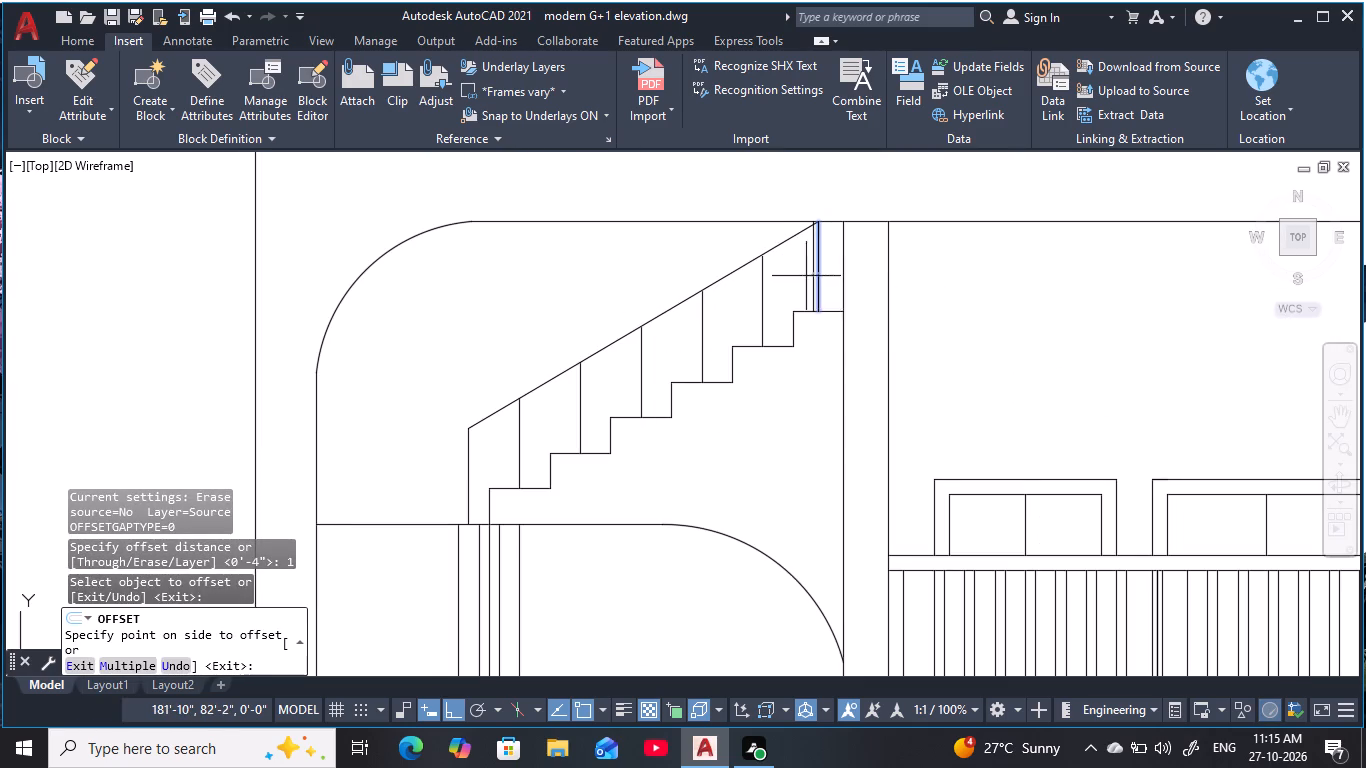
click(806, 276)
click(761, 304)
click(742, 318)
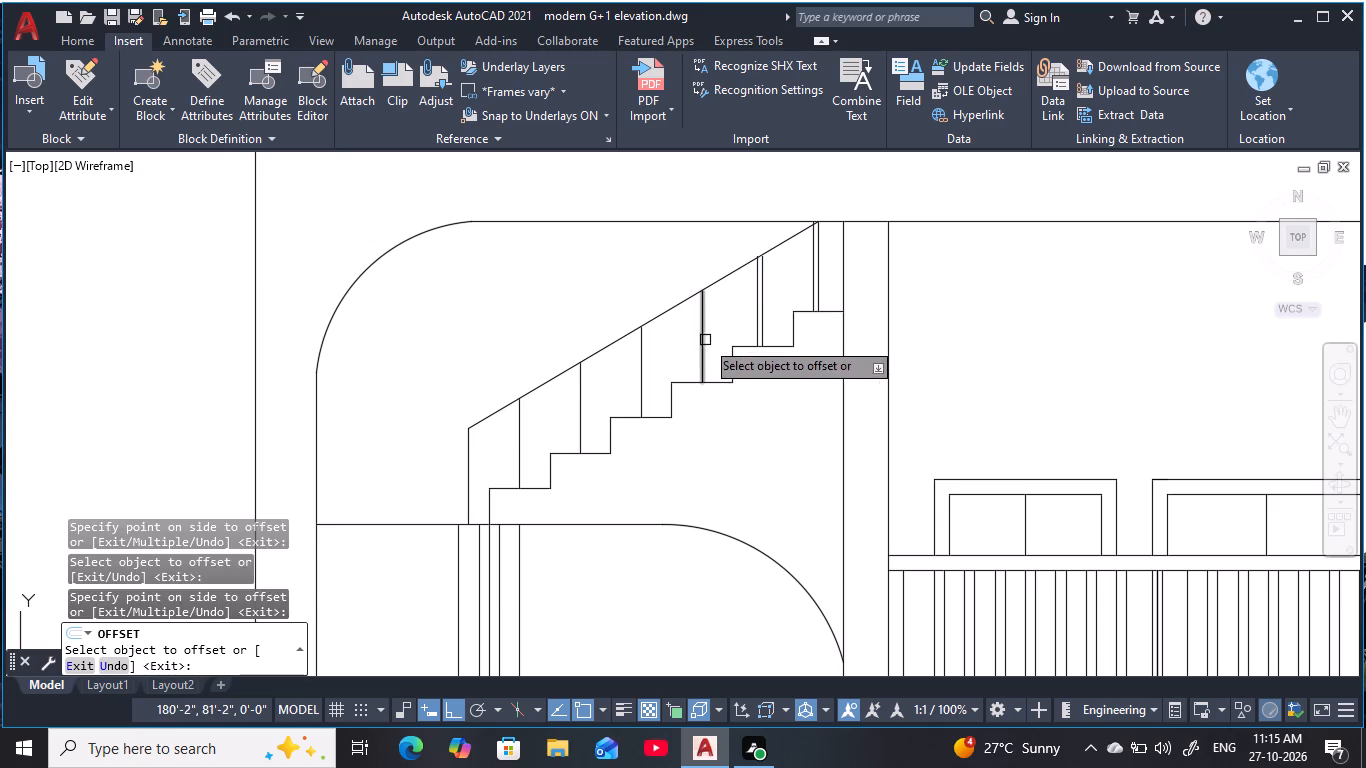
click(705, 340)
click(688, 353)
Offset the vertical railing lines on the lower three treads by 1" towards the foot of the staircase.
middle_drag(687, 353, 752, 357)
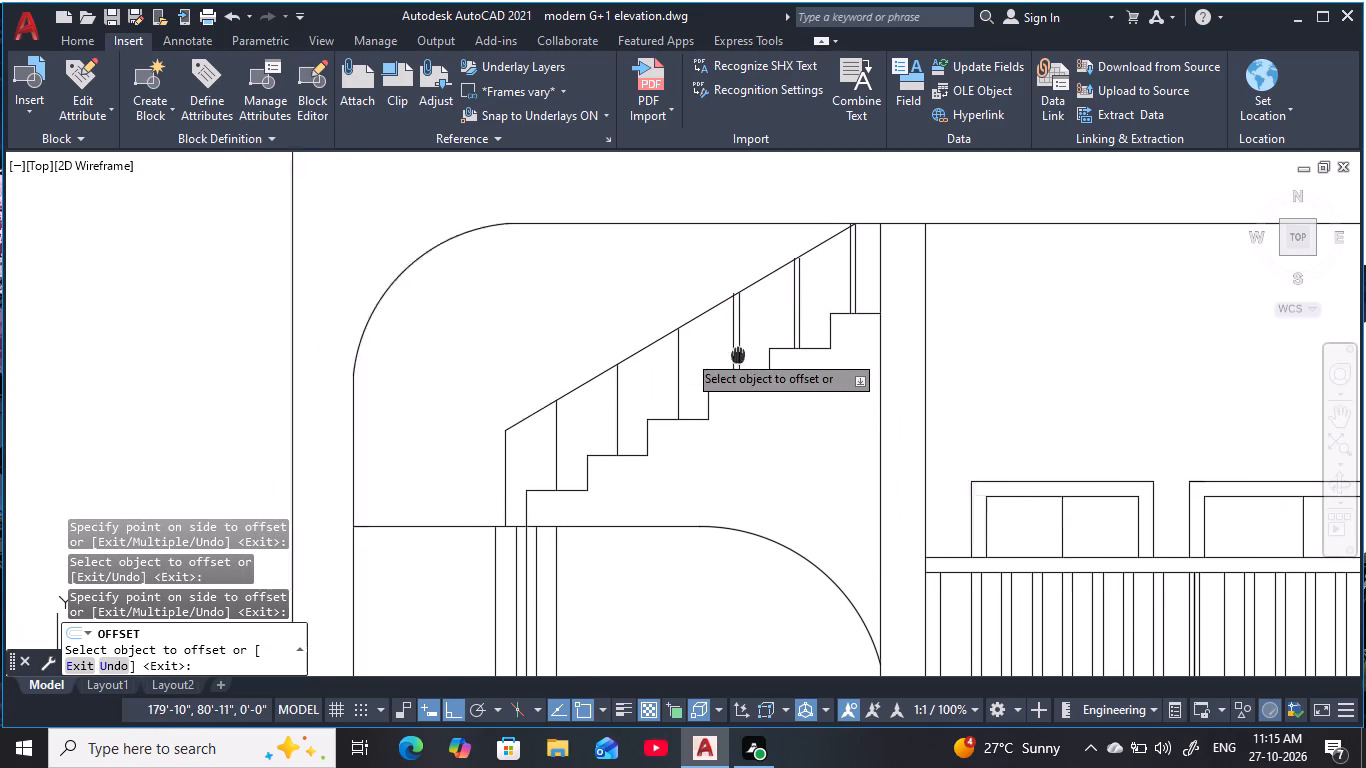
middle_drag(752, 357, 765, 357)
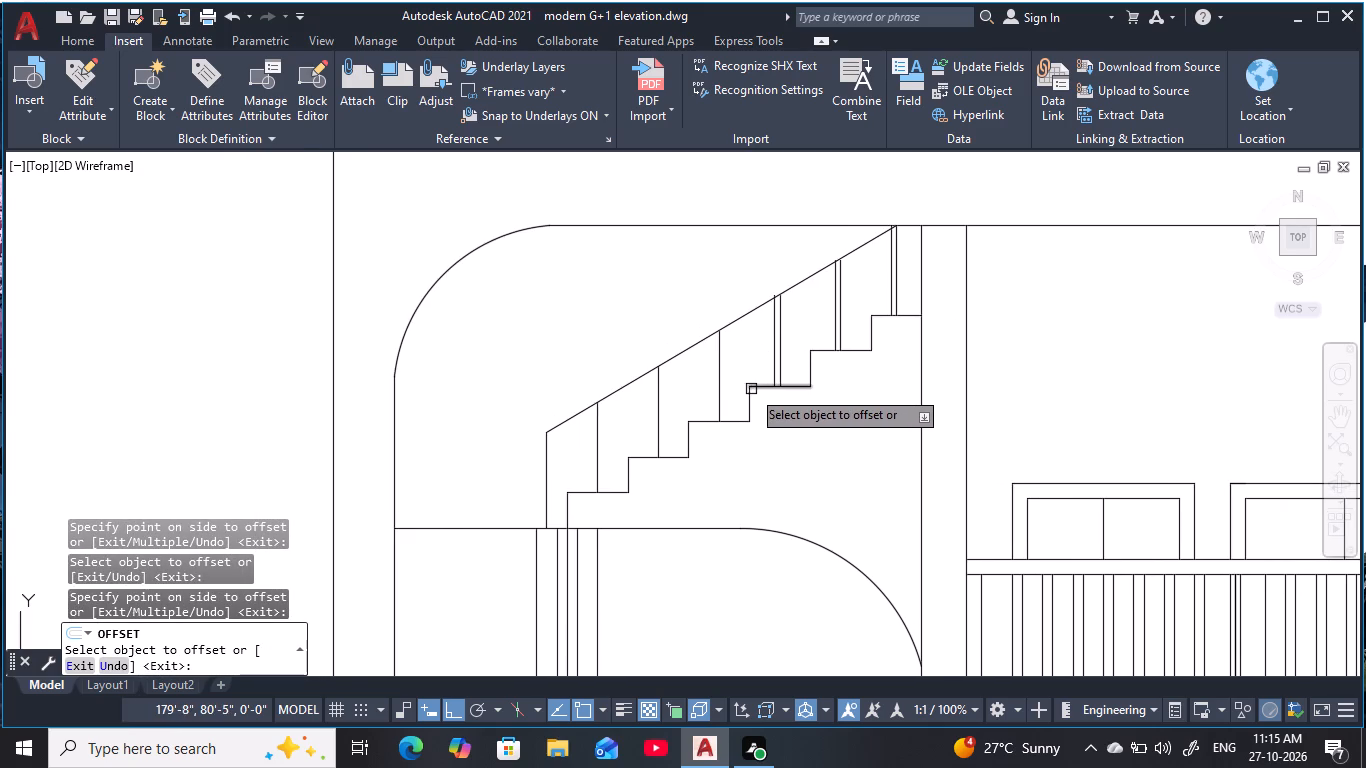
click(720, 385)
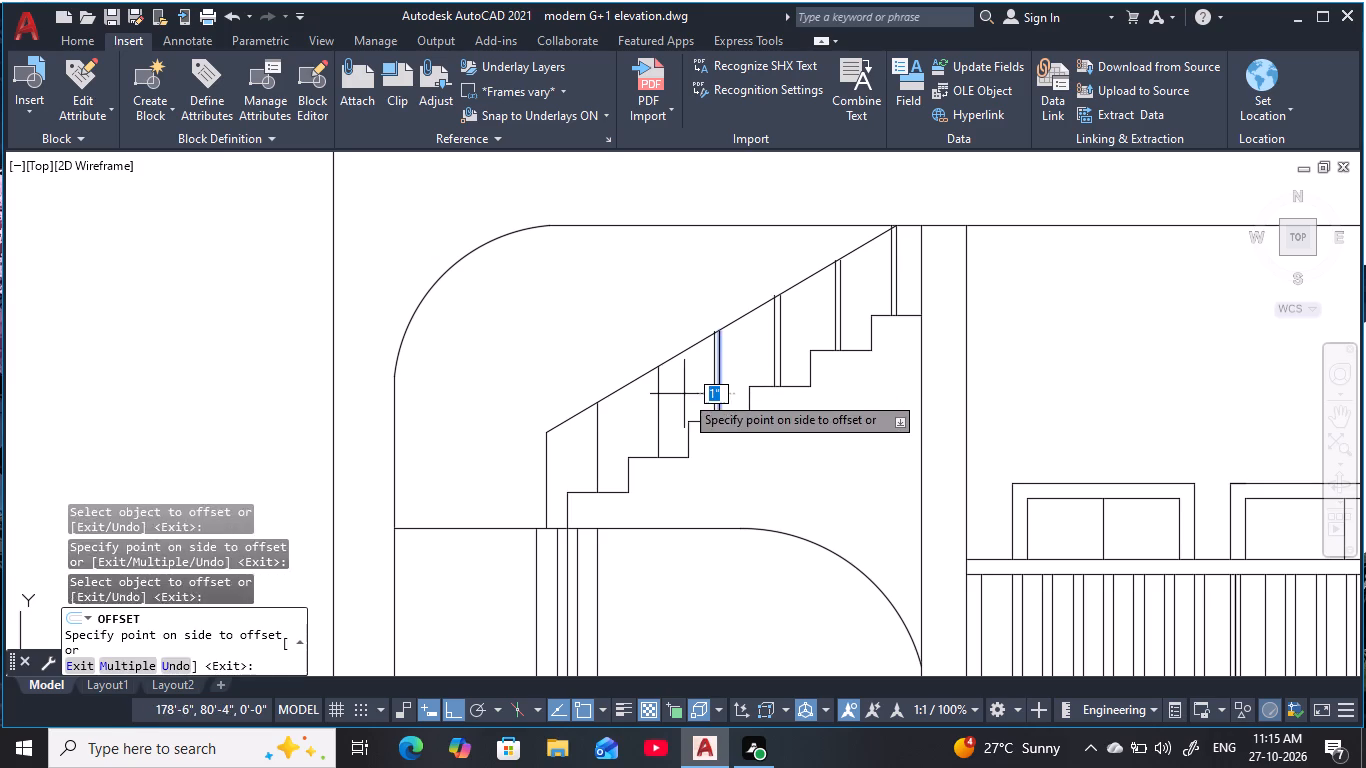
click(683, 395)
click(655, 421)
click(629, 430)
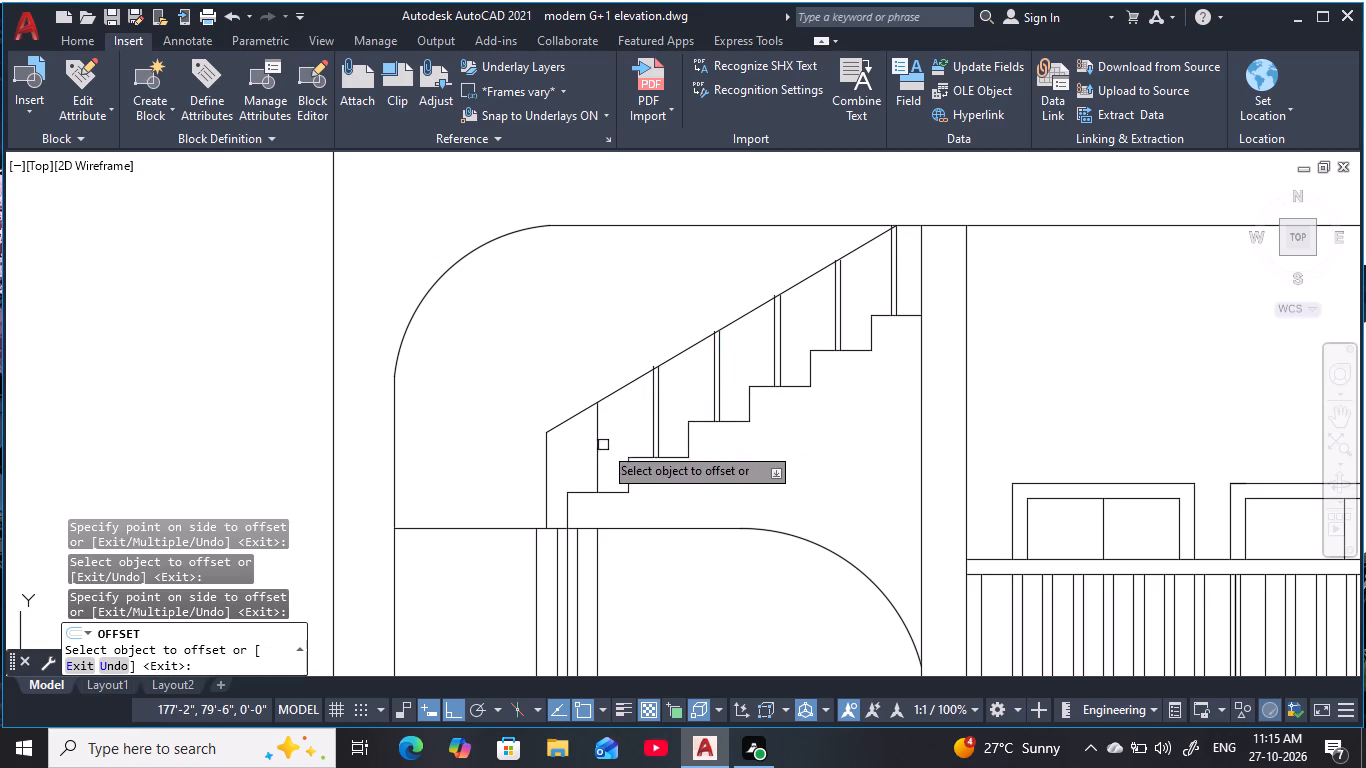
click(599, 448)
click(564, 468)
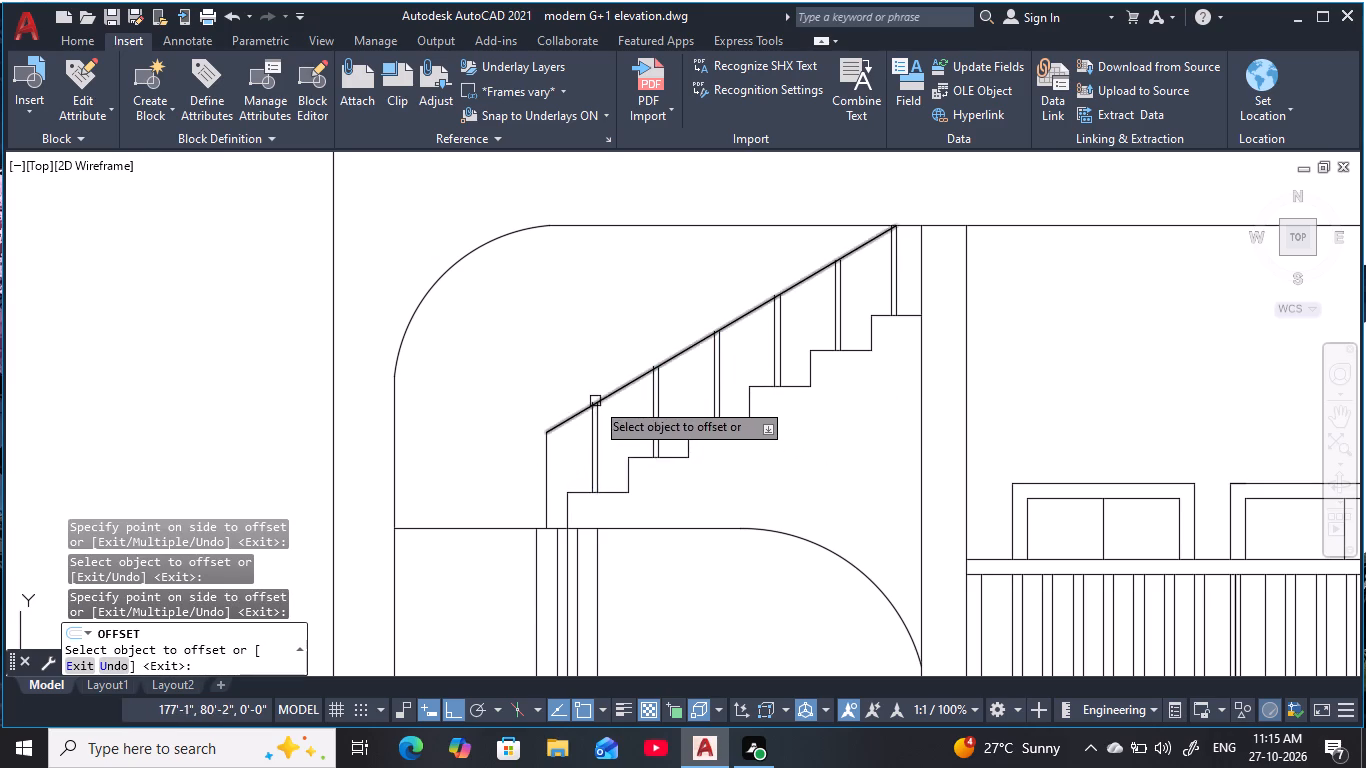
scroll(594, 397, up, 2)
middle_drag(594, 395, 589, 405)
key(Escape)
key(Escape)
key(Escape)
key(Escape)
key(Escape)
key(Escape)
Trim the tips of the offset railing lines on the lower three treads where they project above the sloped handrail.
key(t)
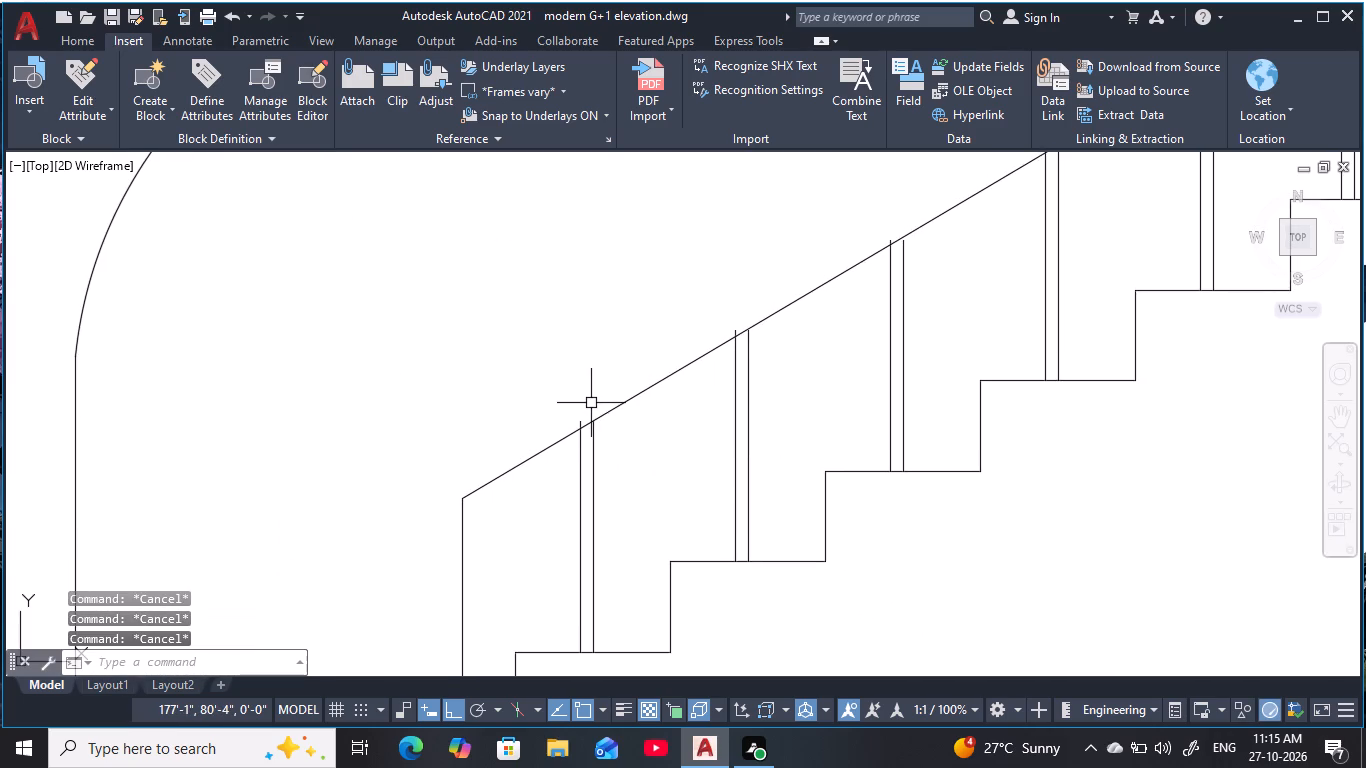
text(r)
key(space)
scroll(585, 422, up, 3)
drag(582, 423, 536, 451)
scroll(737, 317, down, 3)
middle_drag(738, 288, 667, 518)
scroll(695, 448, up, 1)
scroll(879, 382, up, 3)
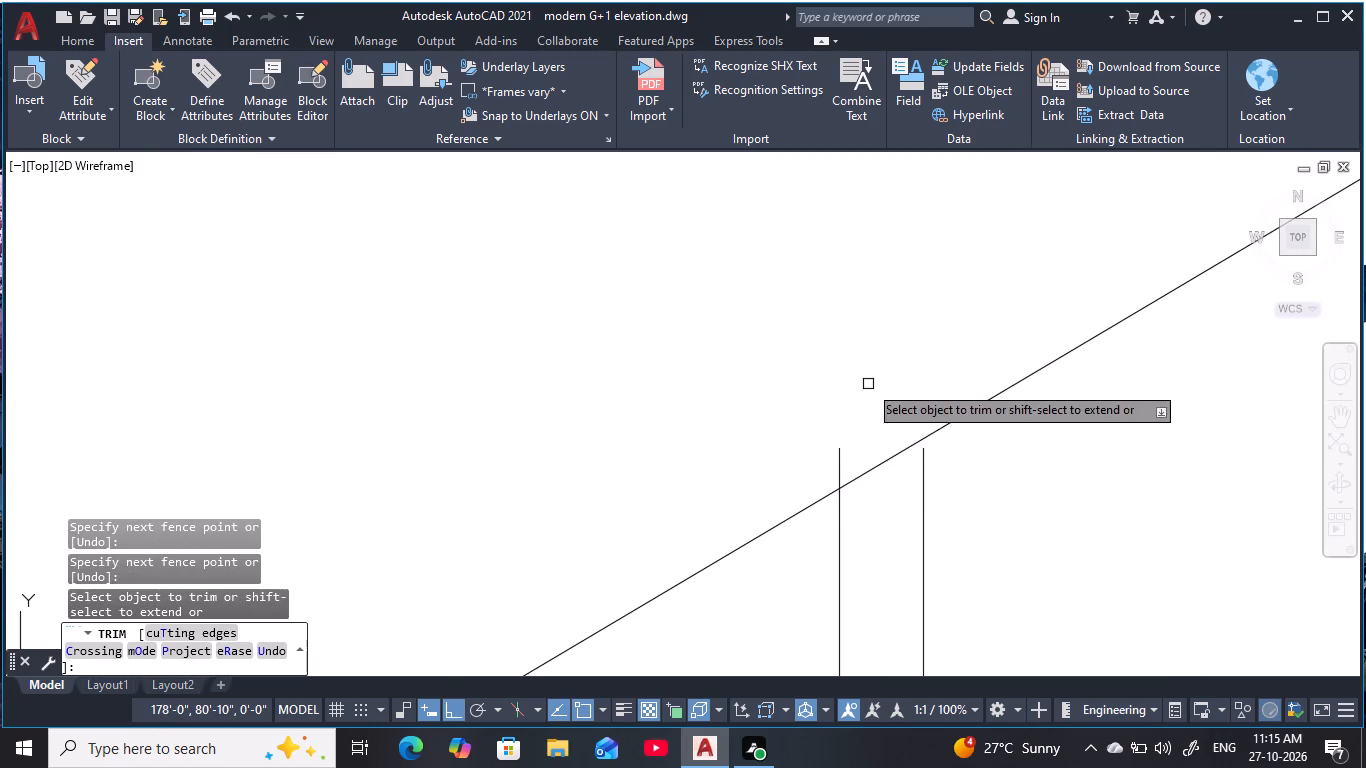
drag(856, 449, 828, 469)
scroll(922, 403, down, 3)
middle_drag(915, 368, 676, 536)
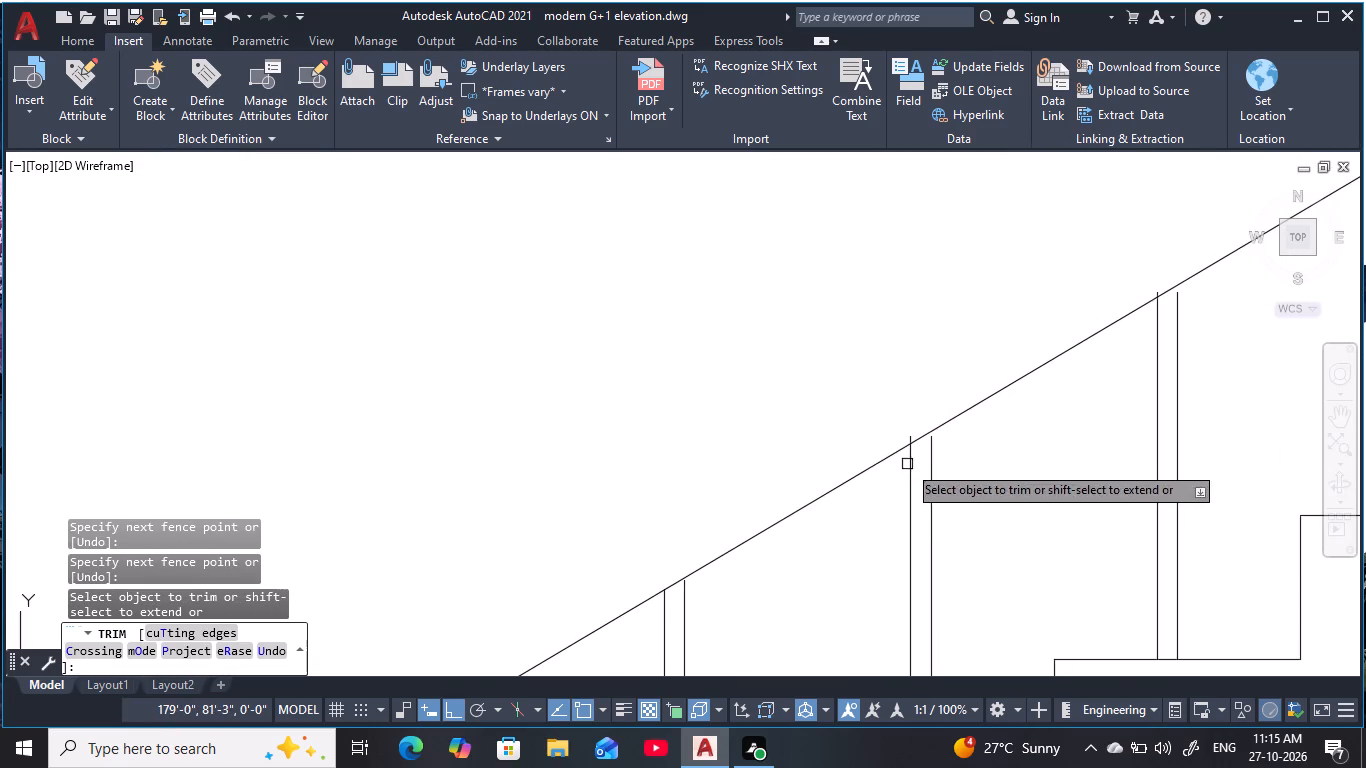
scroll(923, 446, up, 3)
drag(883, 420, 836, 439)
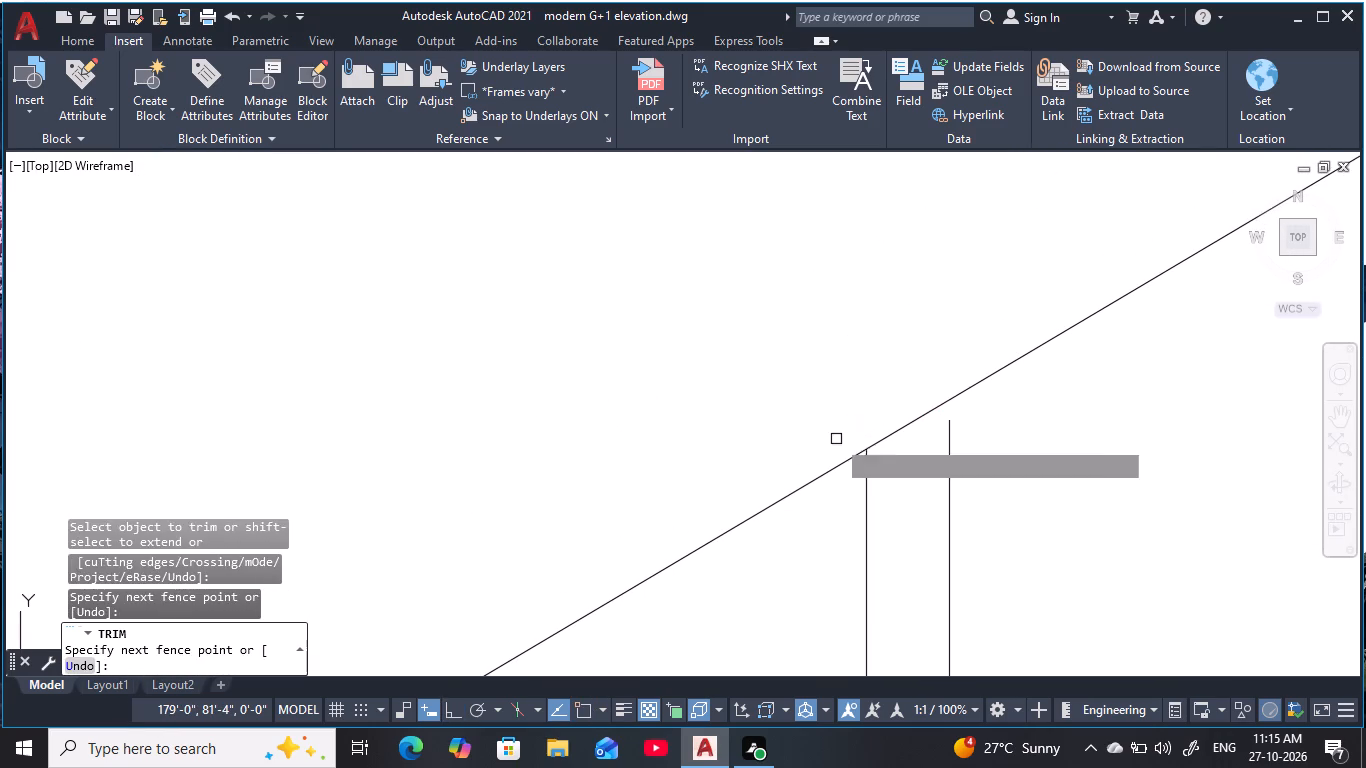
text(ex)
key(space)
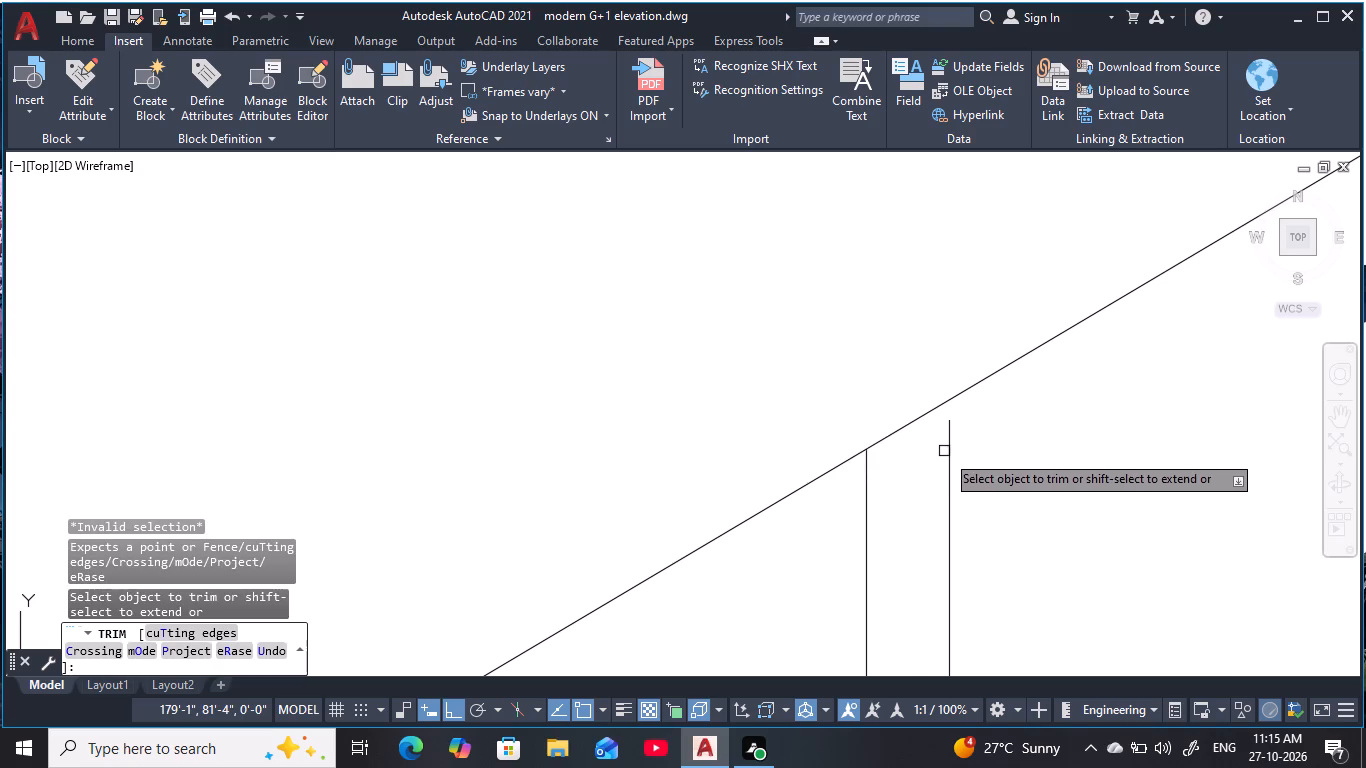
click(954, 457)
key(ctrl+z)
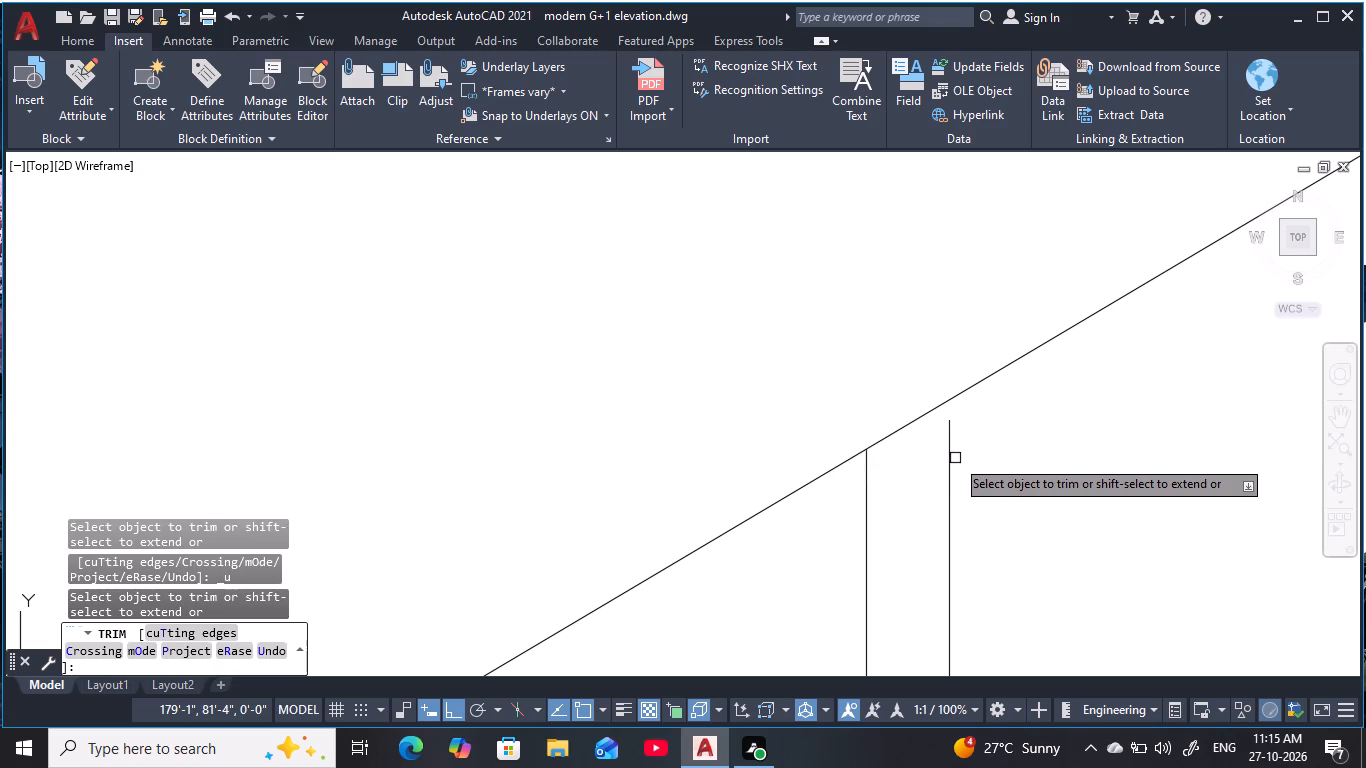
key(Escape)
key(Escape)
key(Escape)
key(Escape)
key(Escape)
Extend the short post lines on the third and fourth treads up to the sloped handrail line.
text(ex)
key(space)
click(947, 471)
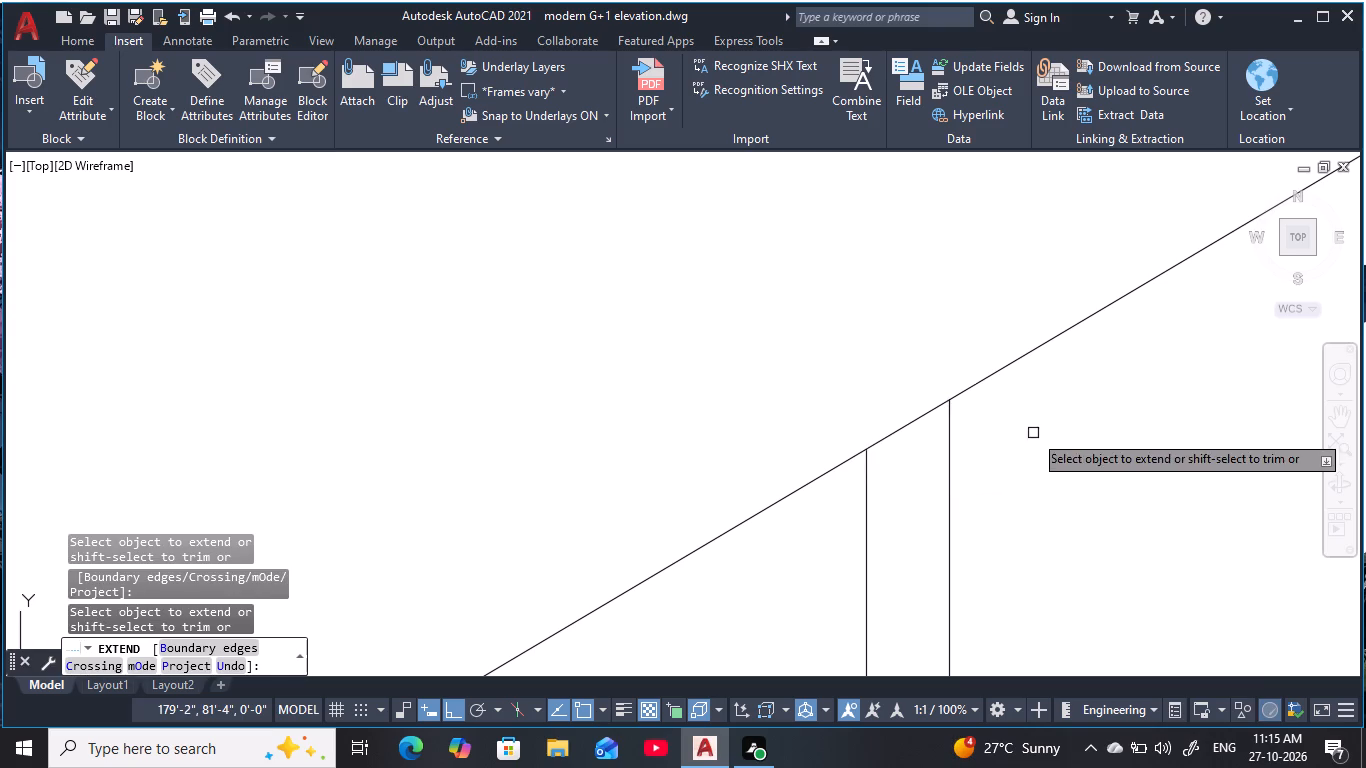
scroll(1033, 432, down, 1)
middle_drag(1034, 432, 628, 516)
scroll(769, 454, down, 2)
middle_drag(884, 420, 761, 536)
scroll(851, 488, up, 2)
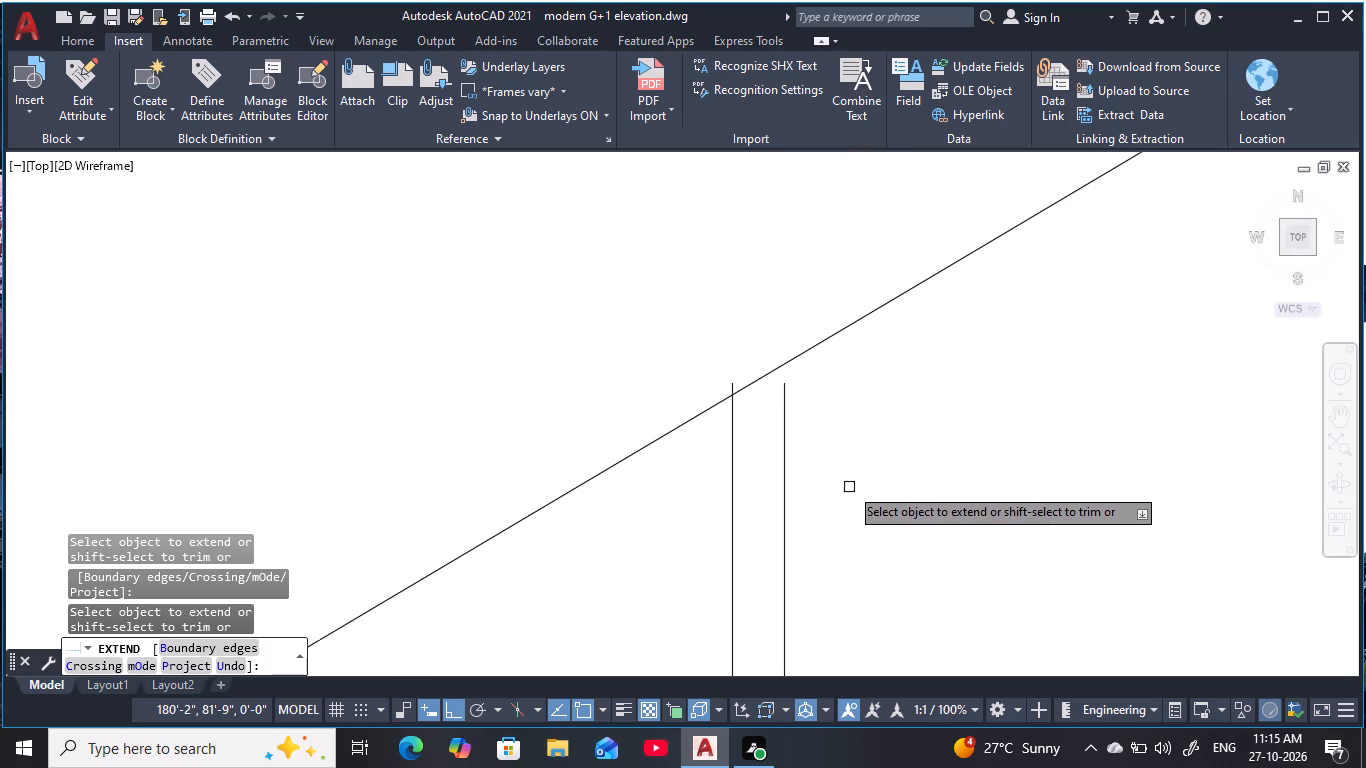
click(785, 419)
key(Escape)
key(Escape)
key(Escape)
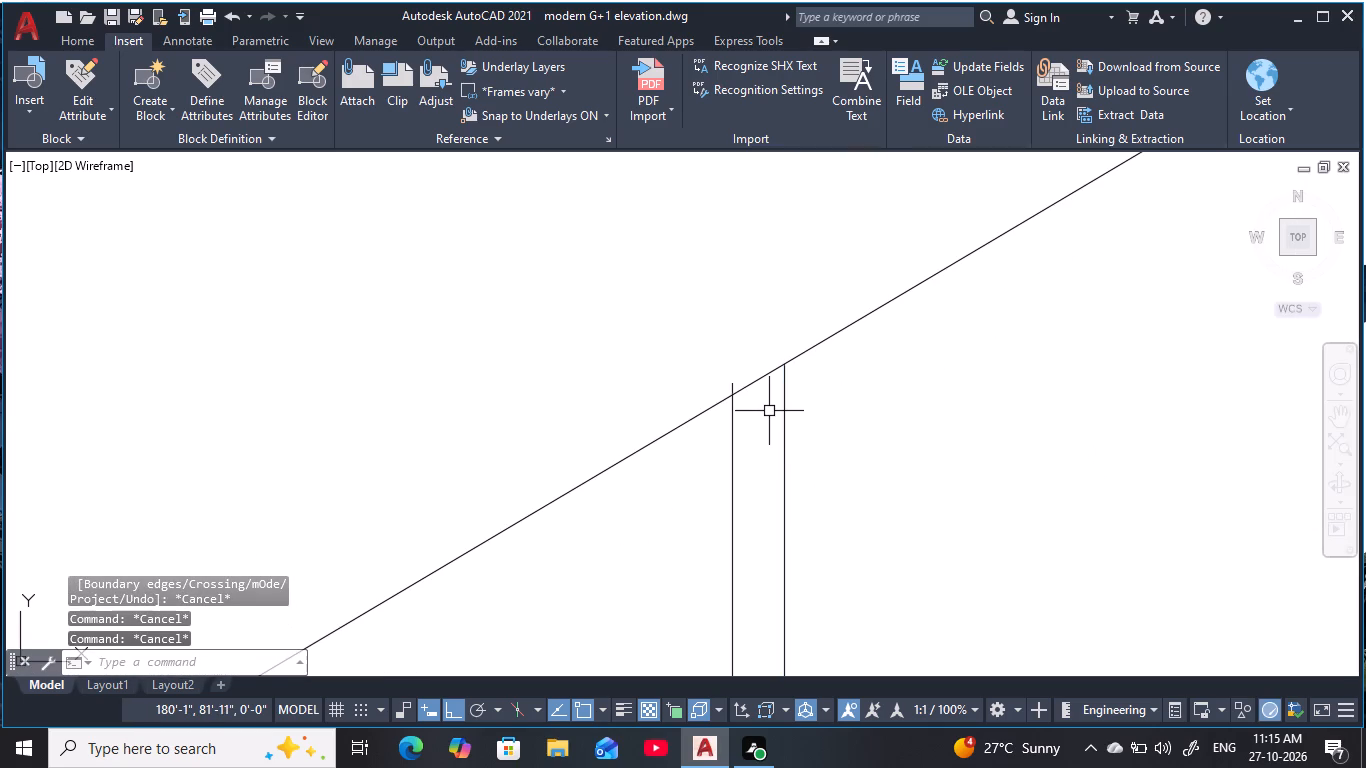
Trim the tip of the fourth tread's offset post line where it projects above the sloped handrail.
text(tr)
key(space)
click(727, 386)
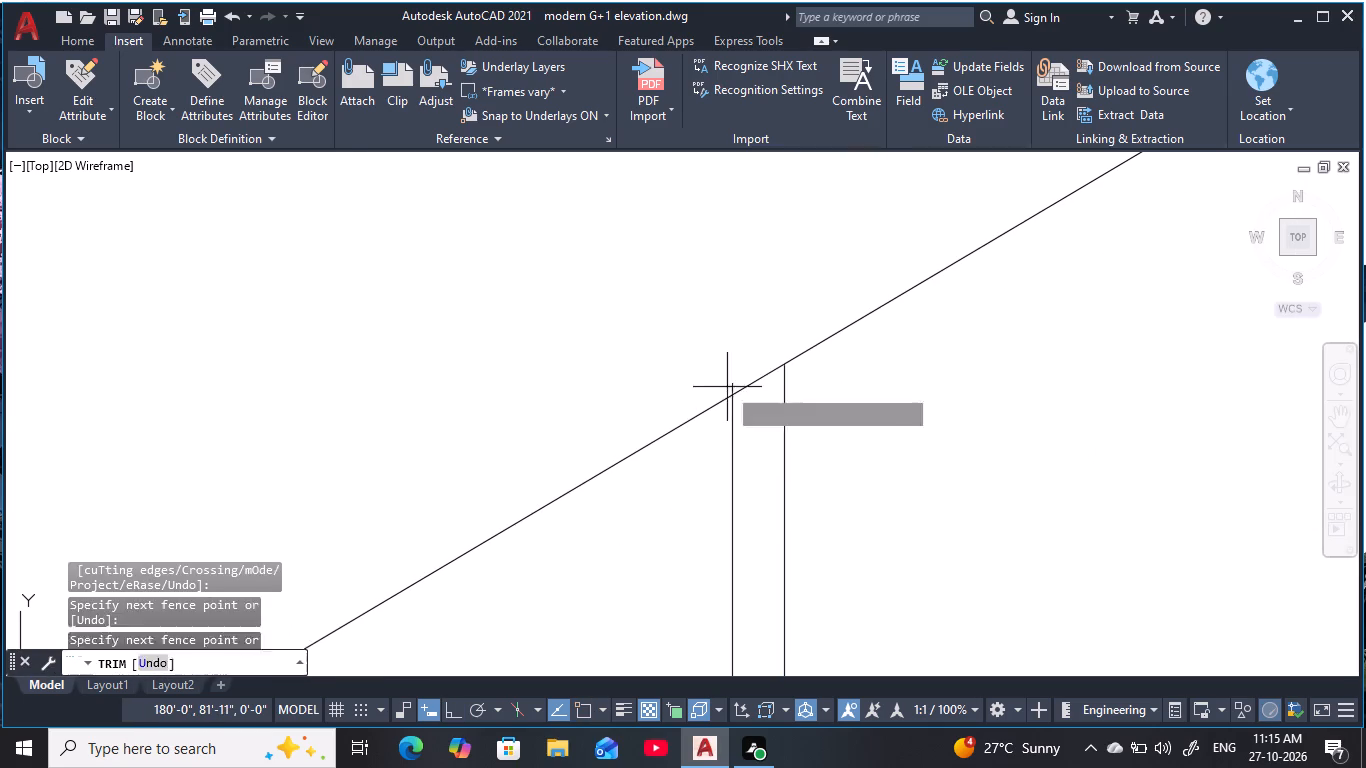
scroll(925, 369, down, 3)
key(ctrl+z)
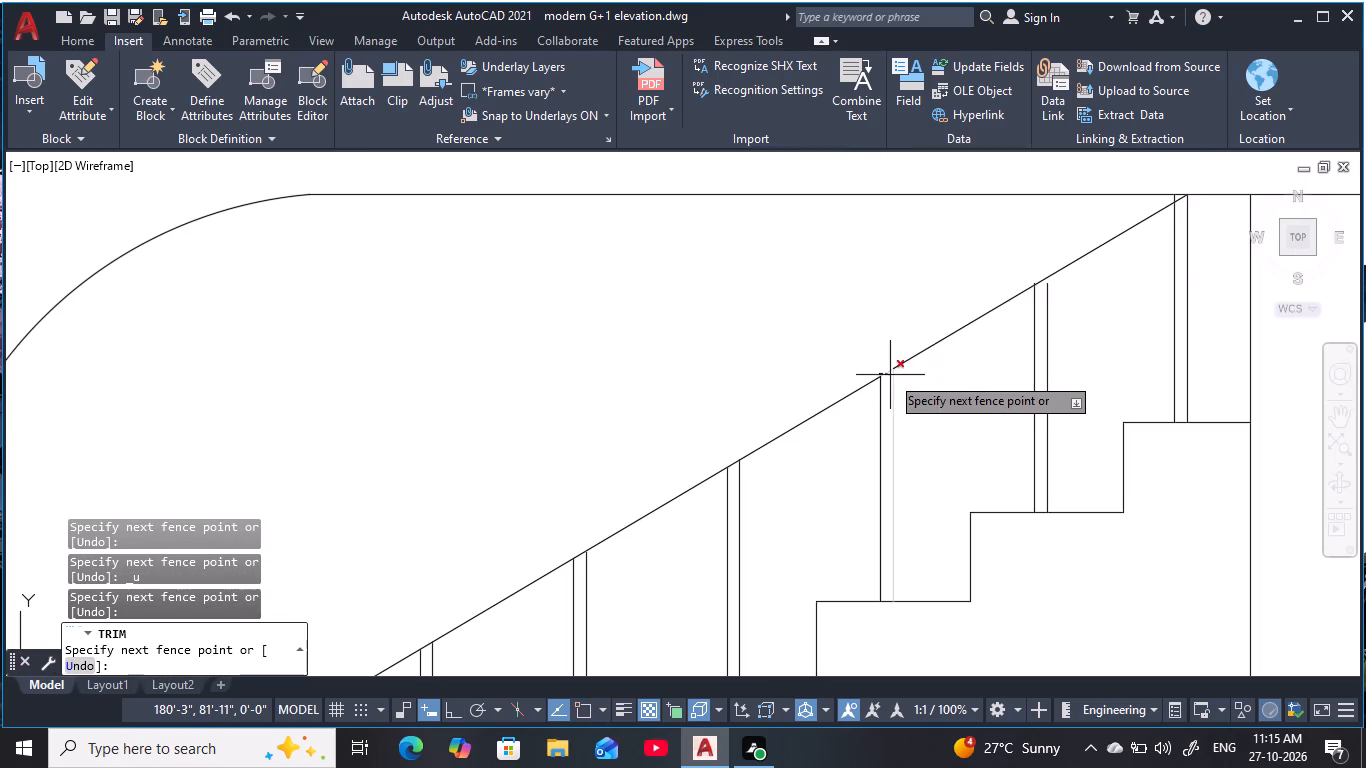
scroll(869, 379, up, 5)
click(980, 337)
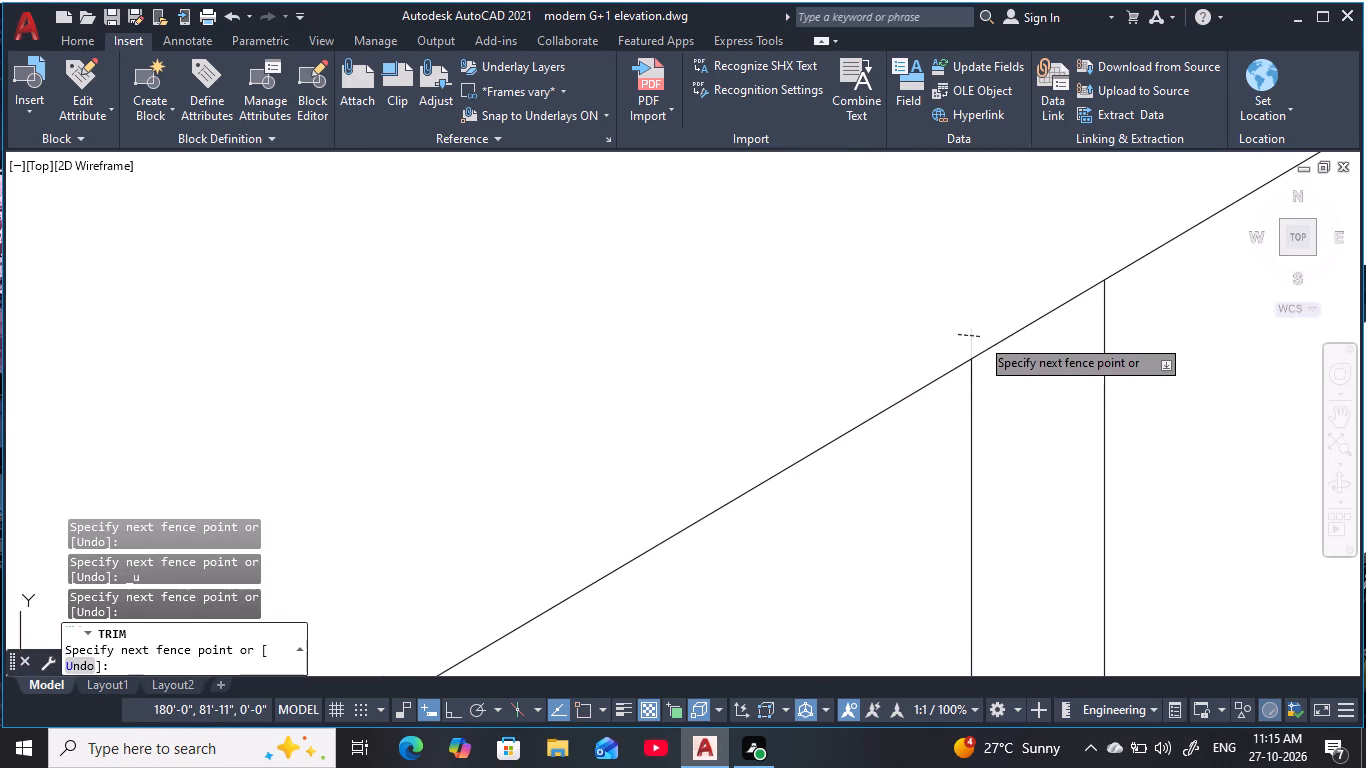
Extend the short post line on the fifth tread up to the sloped handrail line.
scroll(1020, 328, down, 3)
middle_drag(1131, 337, 676, 494)
scroll(916, 364, down, 1)
middle_drag(912, 376, 872, 454)
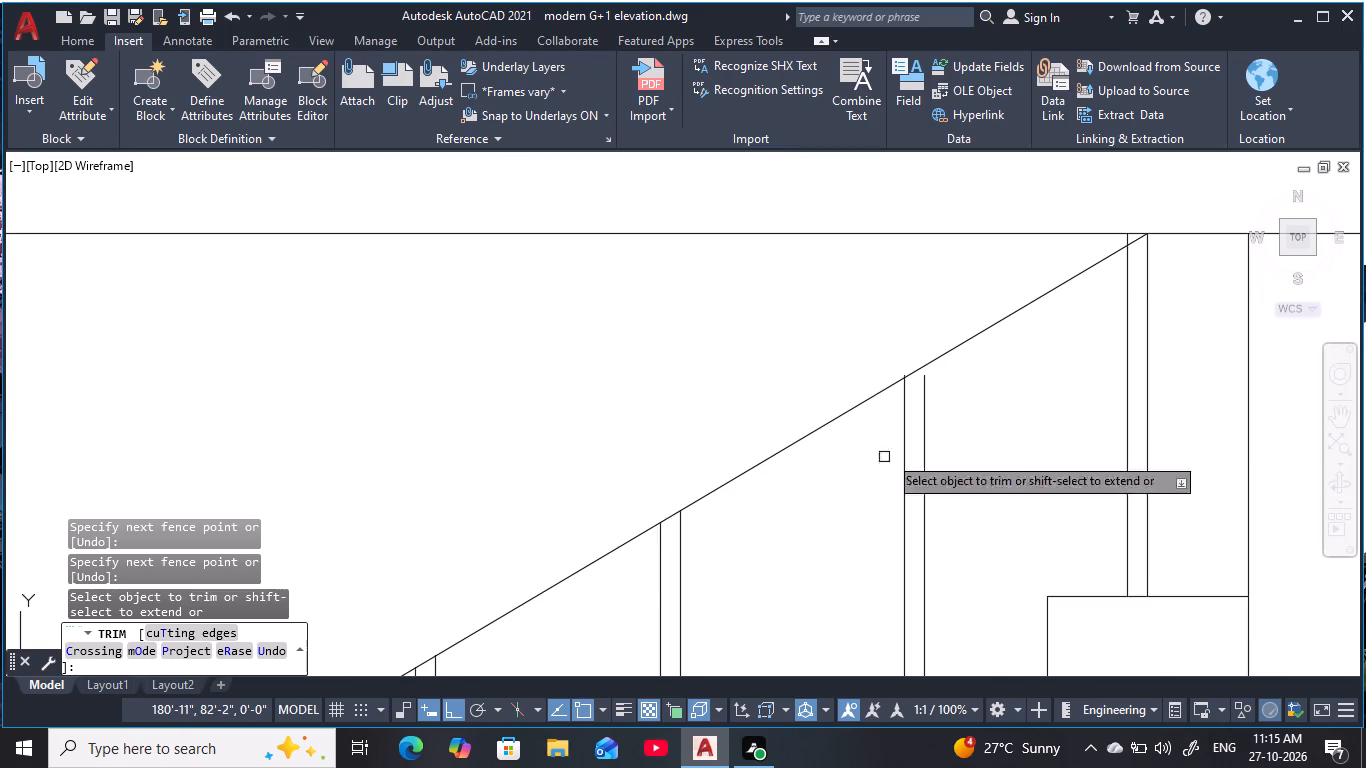
key(Escape)
key(Escape)
key(Escape)
key(Escape)
text(ex)
key(space)
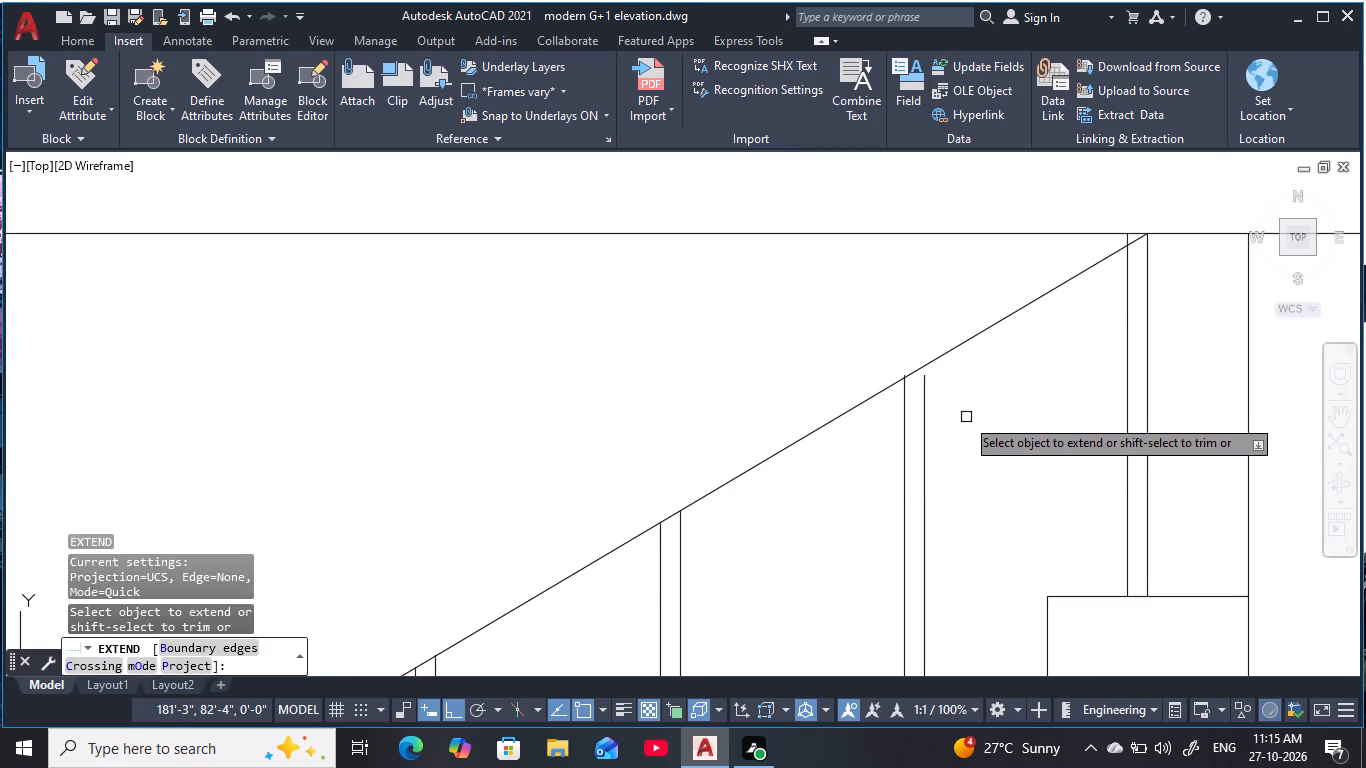
drag(956, 412, 944, 418)
click(900, 441)
key(Escape)
key(Escape)
key(Escape)
Trim the offset post lines on the fifth and top treads where they project above the sloped handrail.
text(tr)
key(space)
drag(922, 309, 851, 360)
middle_drag(1143, 322, 985, 484)
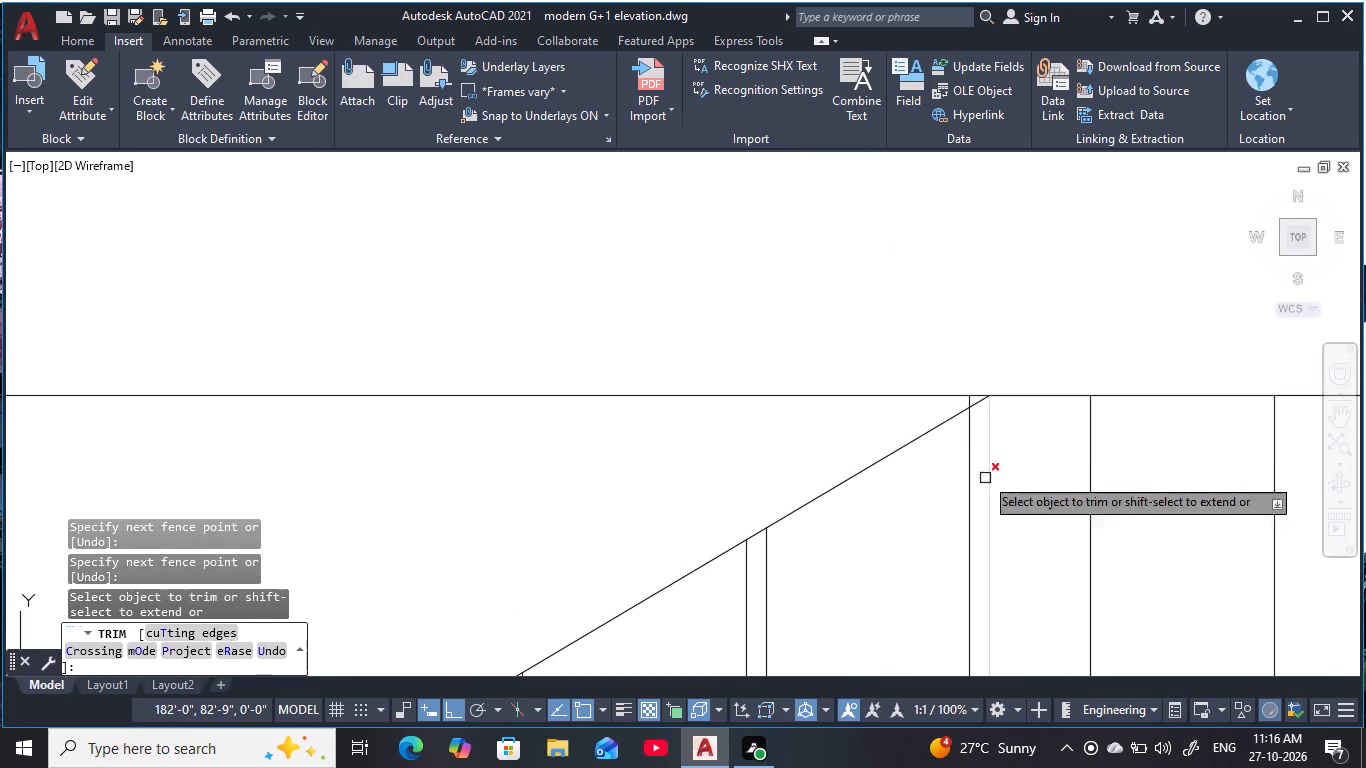
scroll(969, 425, up, 4)
drag(991, 318, 932, 348)
scroll(888, 400, down, 4)
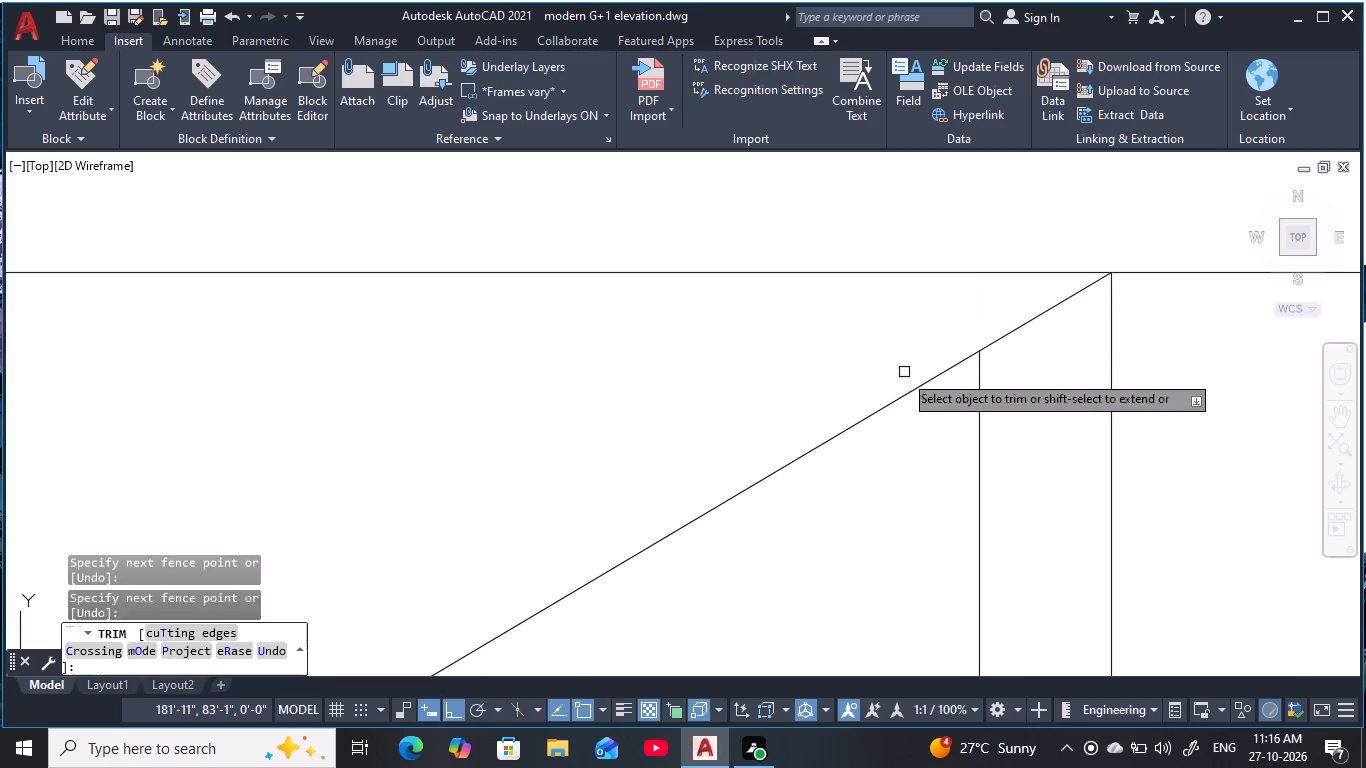
scroll(827, 518, down, 1)
middle_drag(827, 519, 1019, 449)
key(Escape)
key(Escape)
key(Escape)
key(Escape)
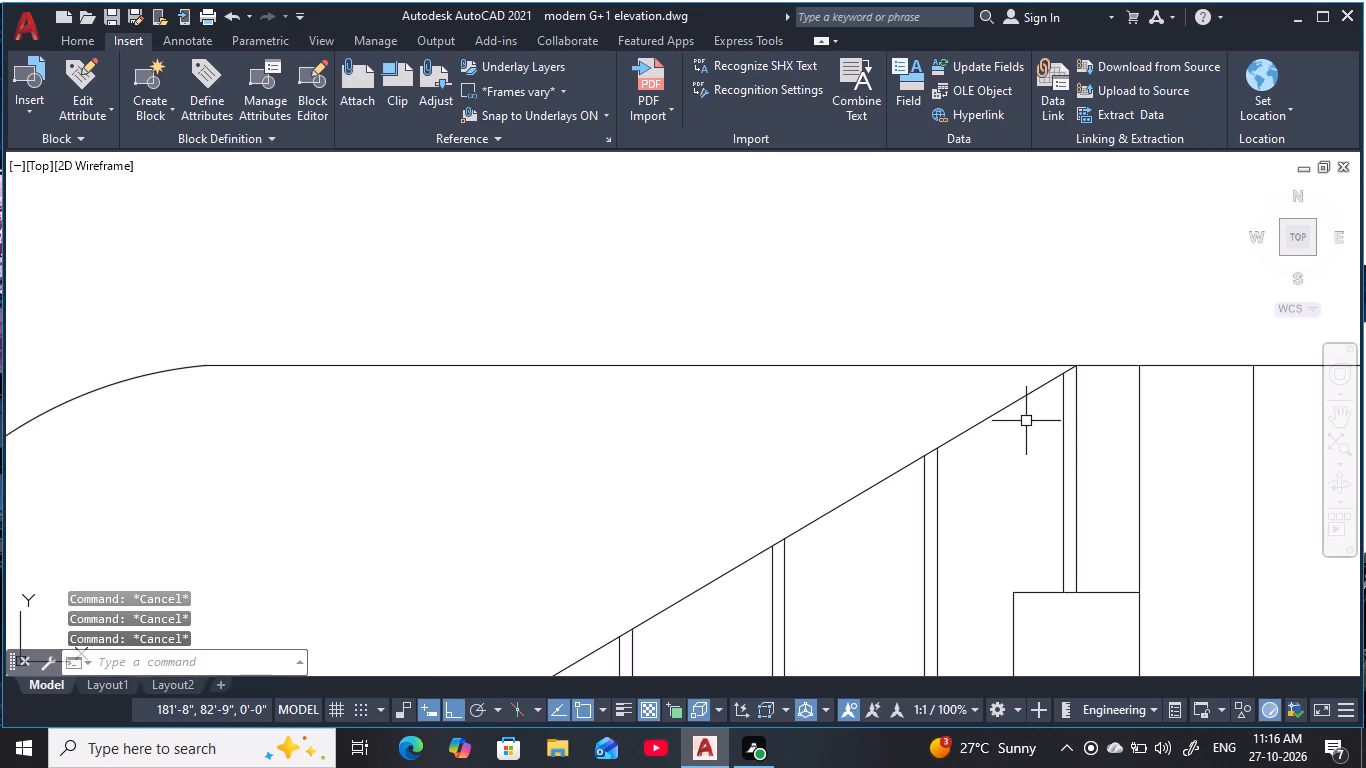
Offset the sloped handrail line by 1" downward to form the handrail's lower edge.
text(o 1)
key(space)
click(986, 420)
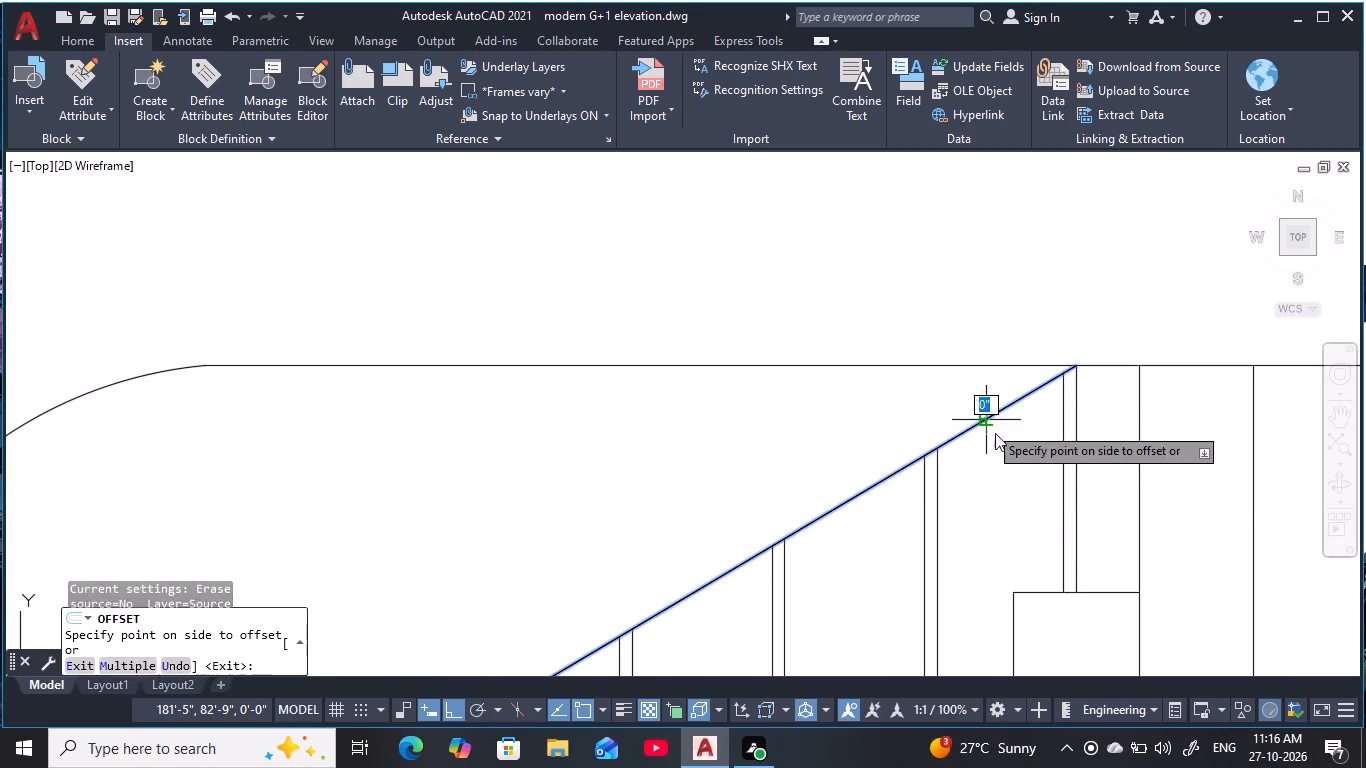
click(1033, 484)
key(Escape)
key(Escape)
key(Escape)
key(Escape)
Trim the upper end of the offset handrail line where it projects beyond the top post.
text(tr)
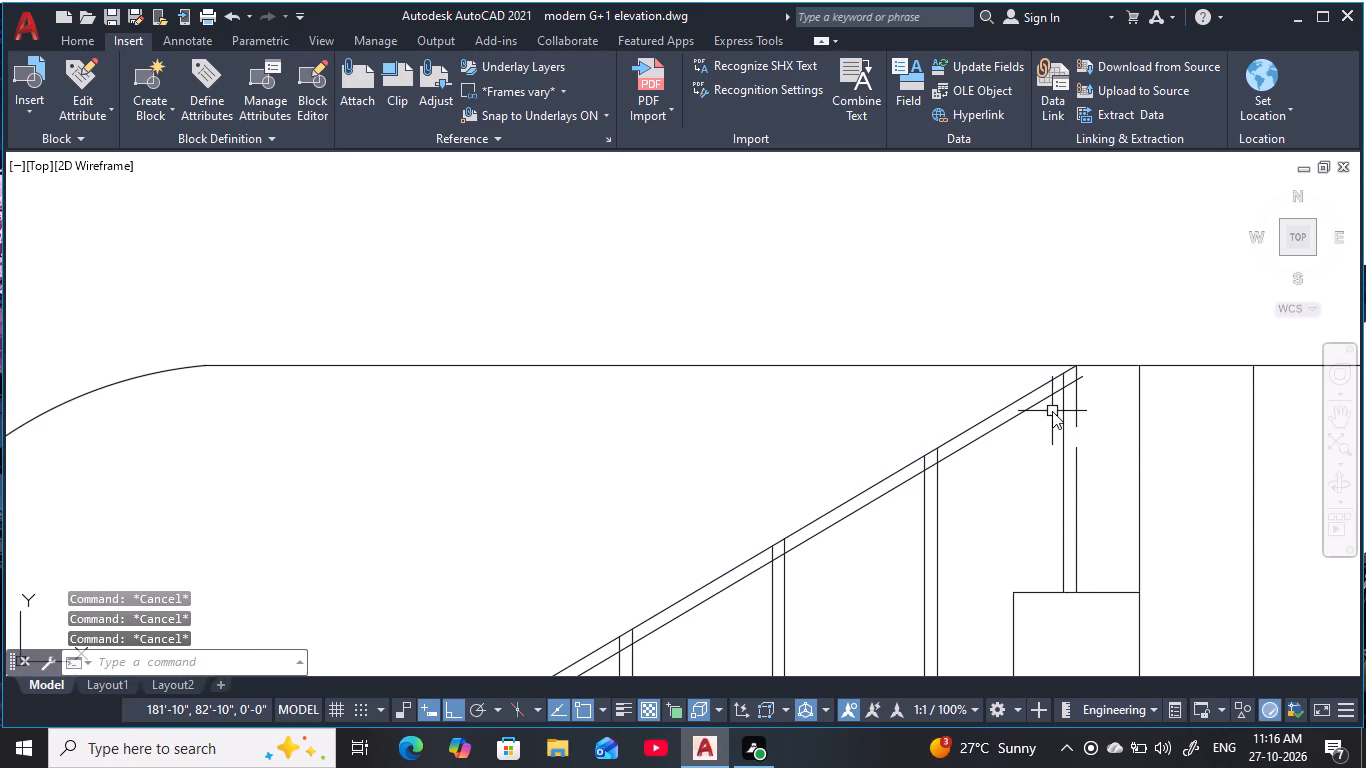
key(space)
click(1082, 381)
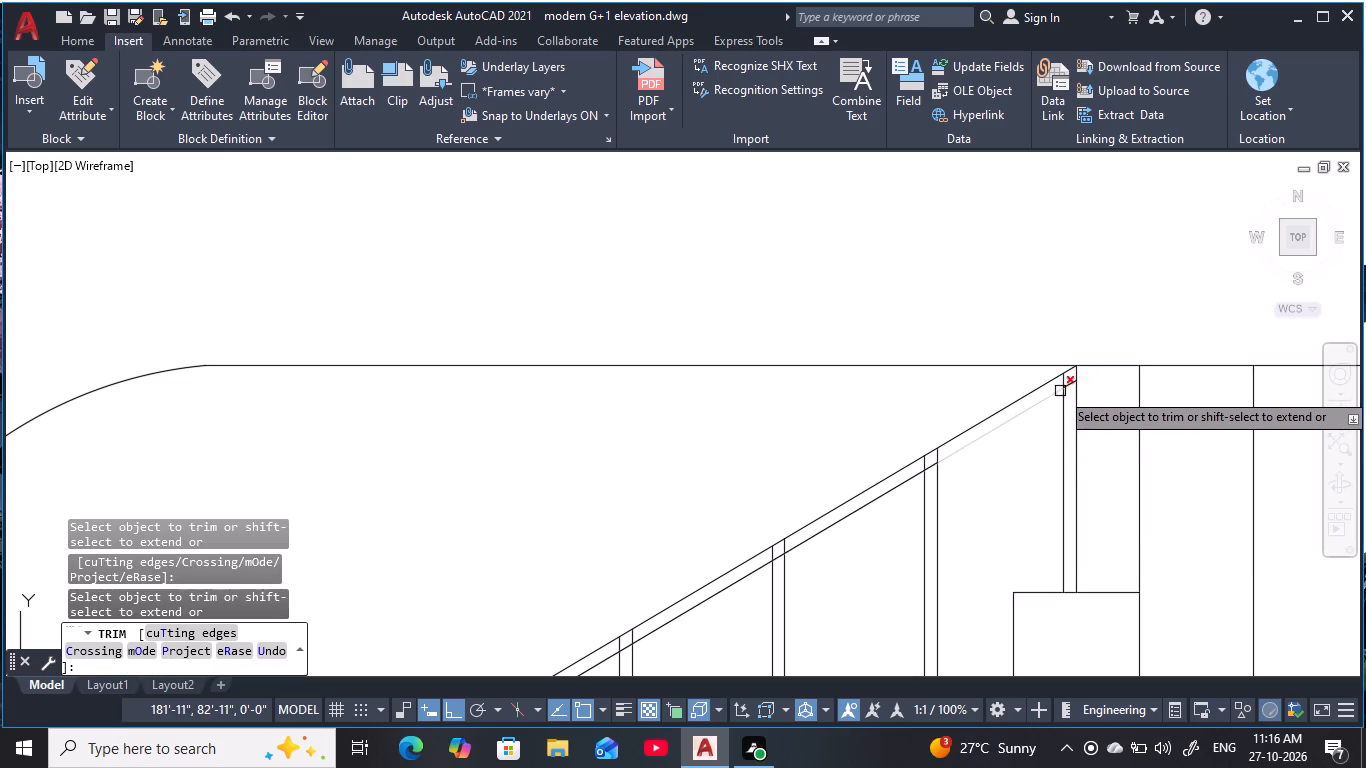
scroll(1075, 377, up, 3)
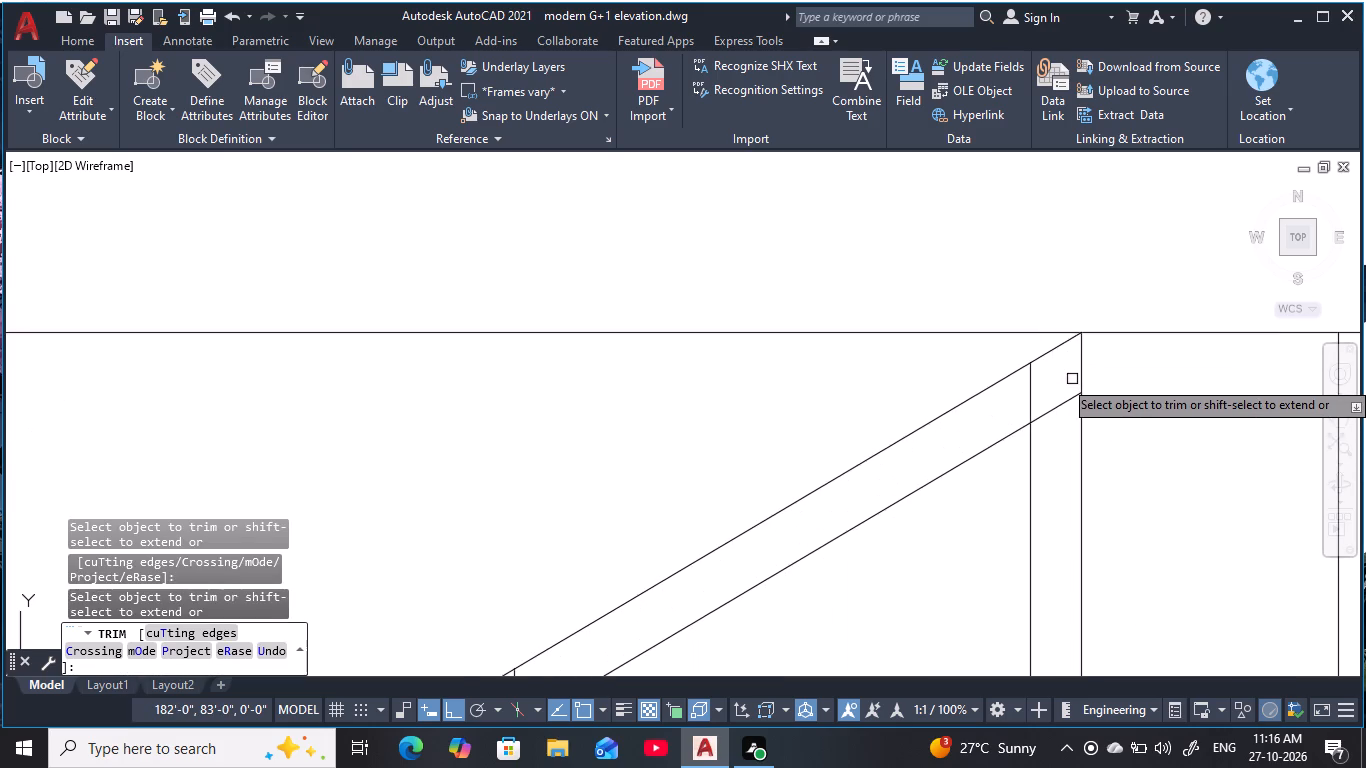
scroll(1072, 379, up, 1)
scroll(1071, 379, down, 9)
Trim the post lines between the two sloped handrail lines on the lower three treads.
middle_drag(1032, 465, 1069, 435)
scroll(1037, 456, up, 2)
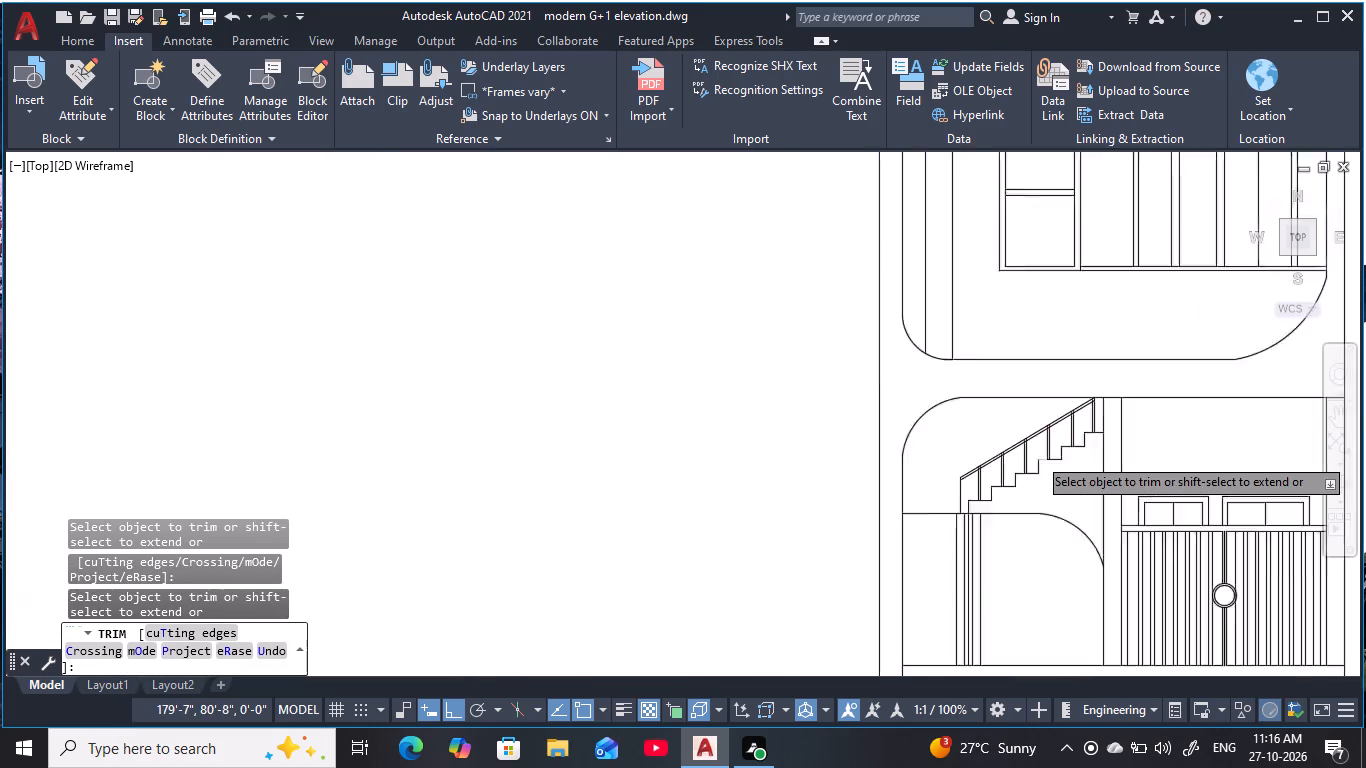
scroll(1037, 456, up, 1)
scroll(855, 506, up, 3)
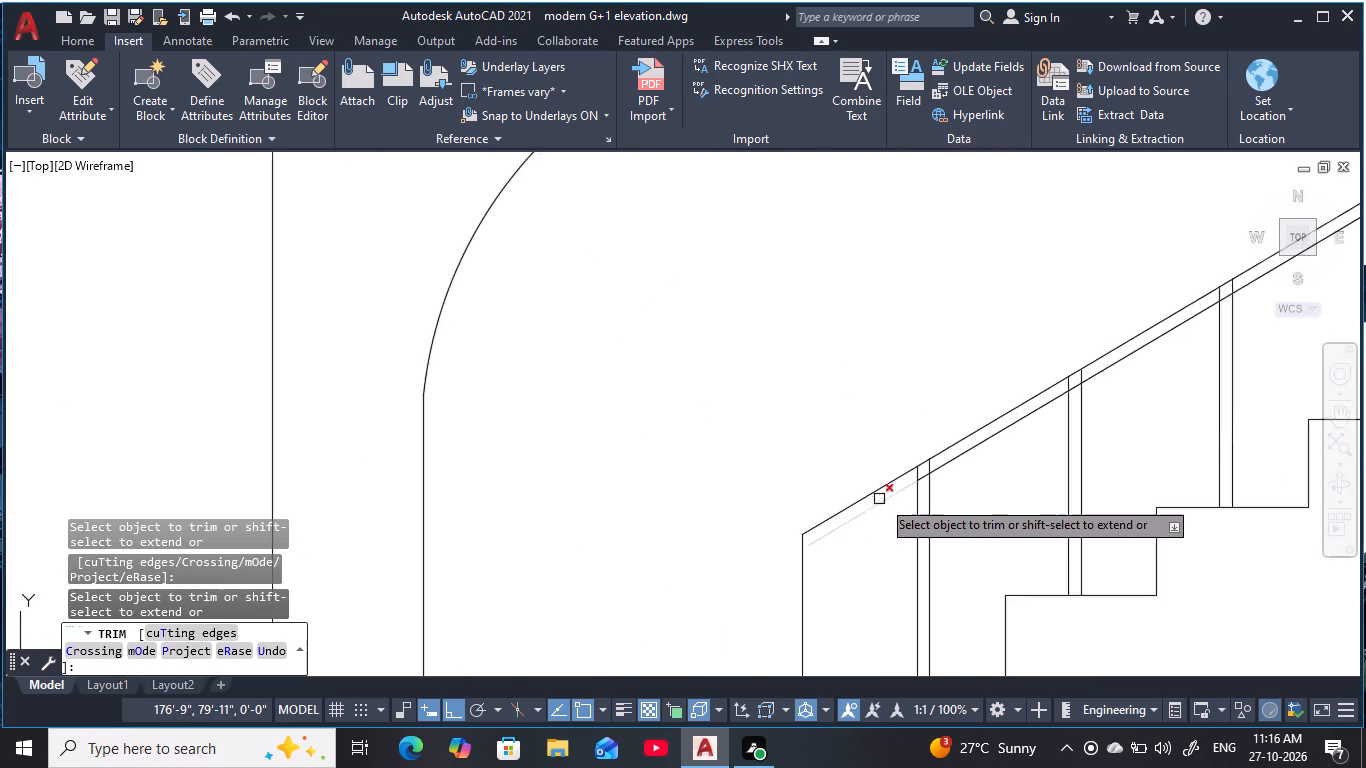
scroll(882, 499, up, 2)
drag(1019, 382, 915, 442)
scroll(1061, 431, down, 2)
middle_drag(1081, 433, 792, 599)
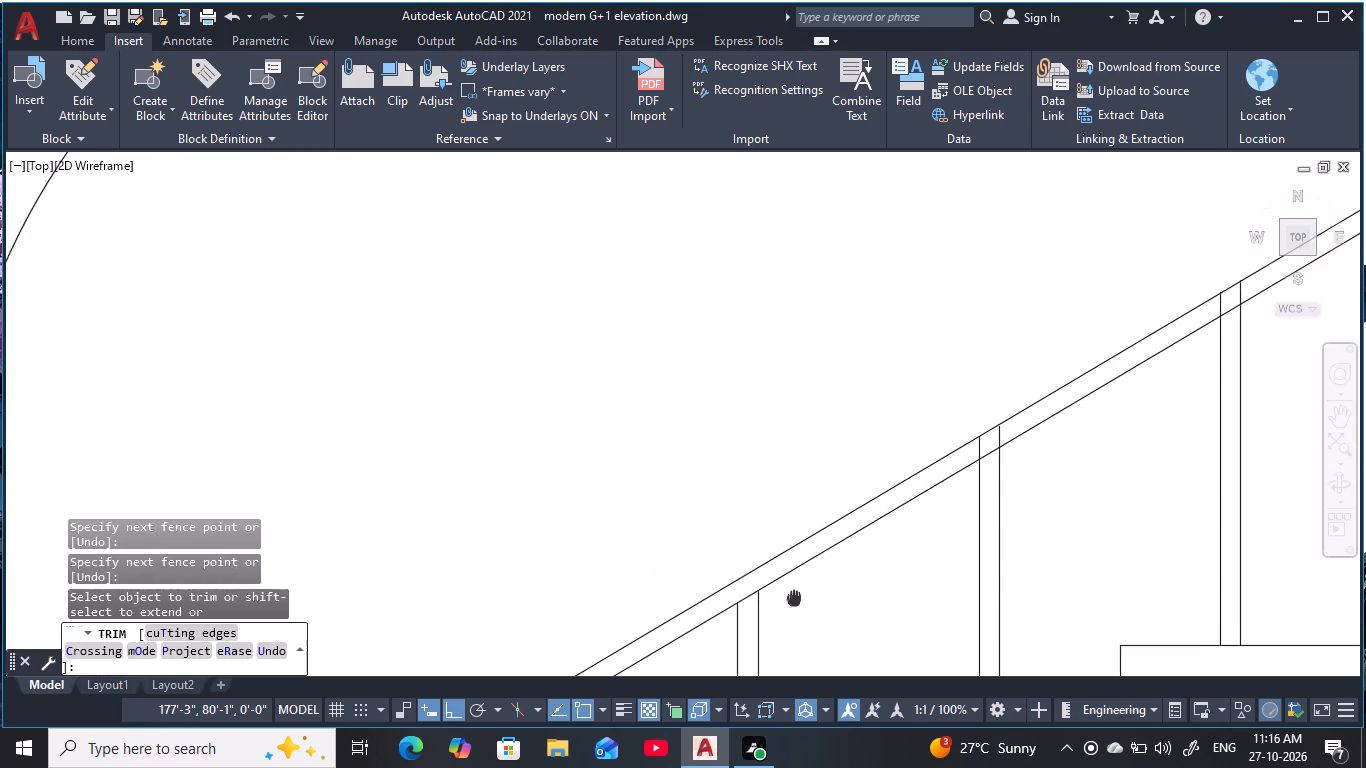
scroll(974, 453, up, 2)
drag(1056, 404, 938, 467)
scroll(1139, 465, down, 2)
middle_drag(1139, 465, 804, 596)
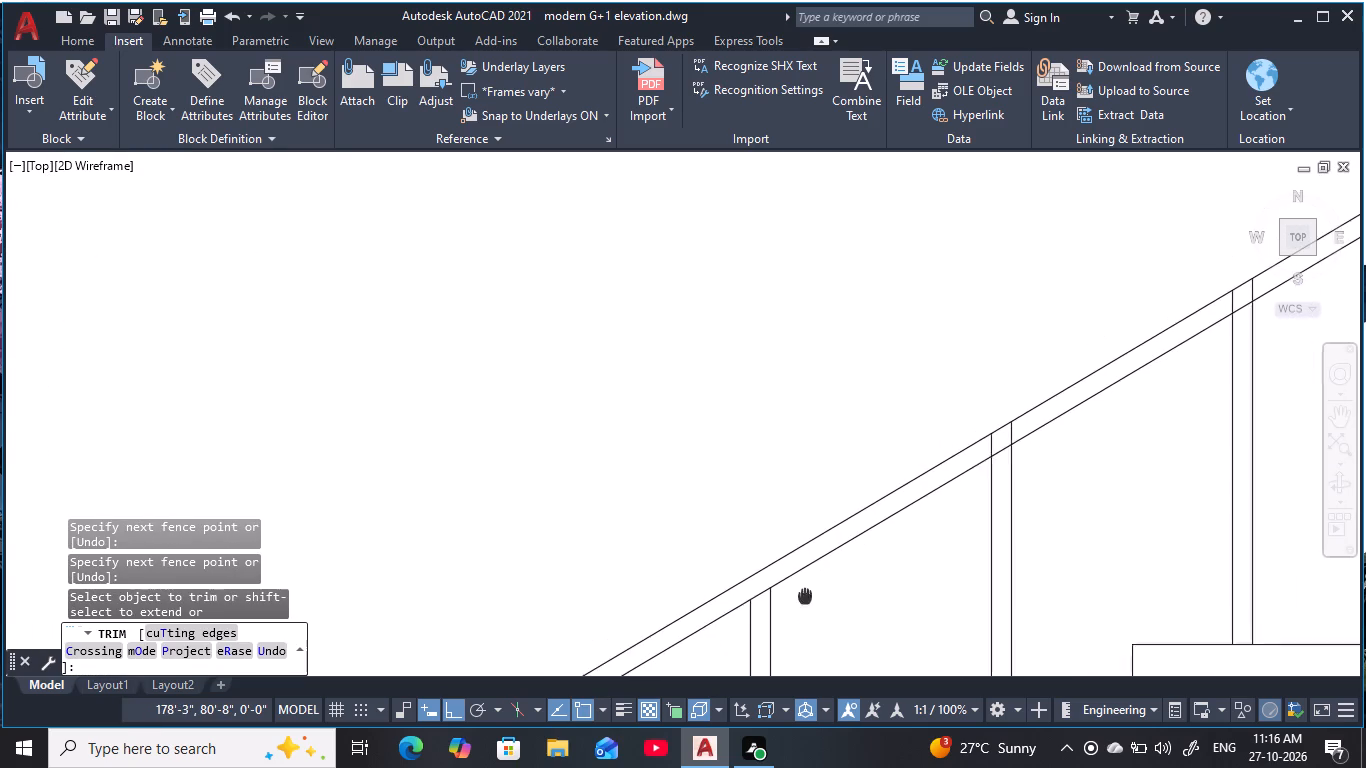
middle_drag(804, 596, 803, 597)
scroll(1011, 448, up, 3)
drag(986, 418, 814, 513)
Trim the post lines between the two sloped handrail lines on the upper three treads.
scroll(1007, 506, down, 2)
middle_drag(1015, 501, 934, 588)
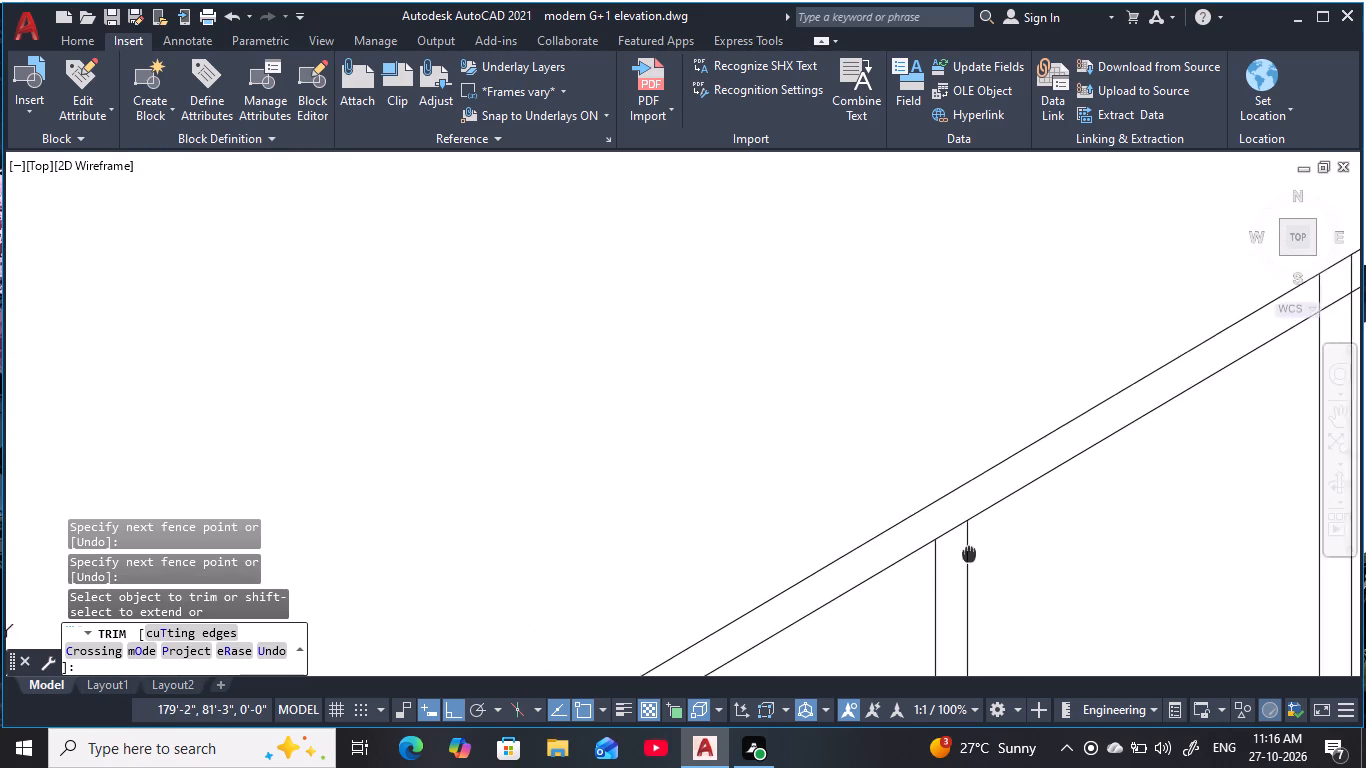
middle_drag(934, 588, 778, 697)
scroll(1098, 467, up, 3)
drag(1206, 406, 975, 551)
scroll(1131, 521, down, 2)
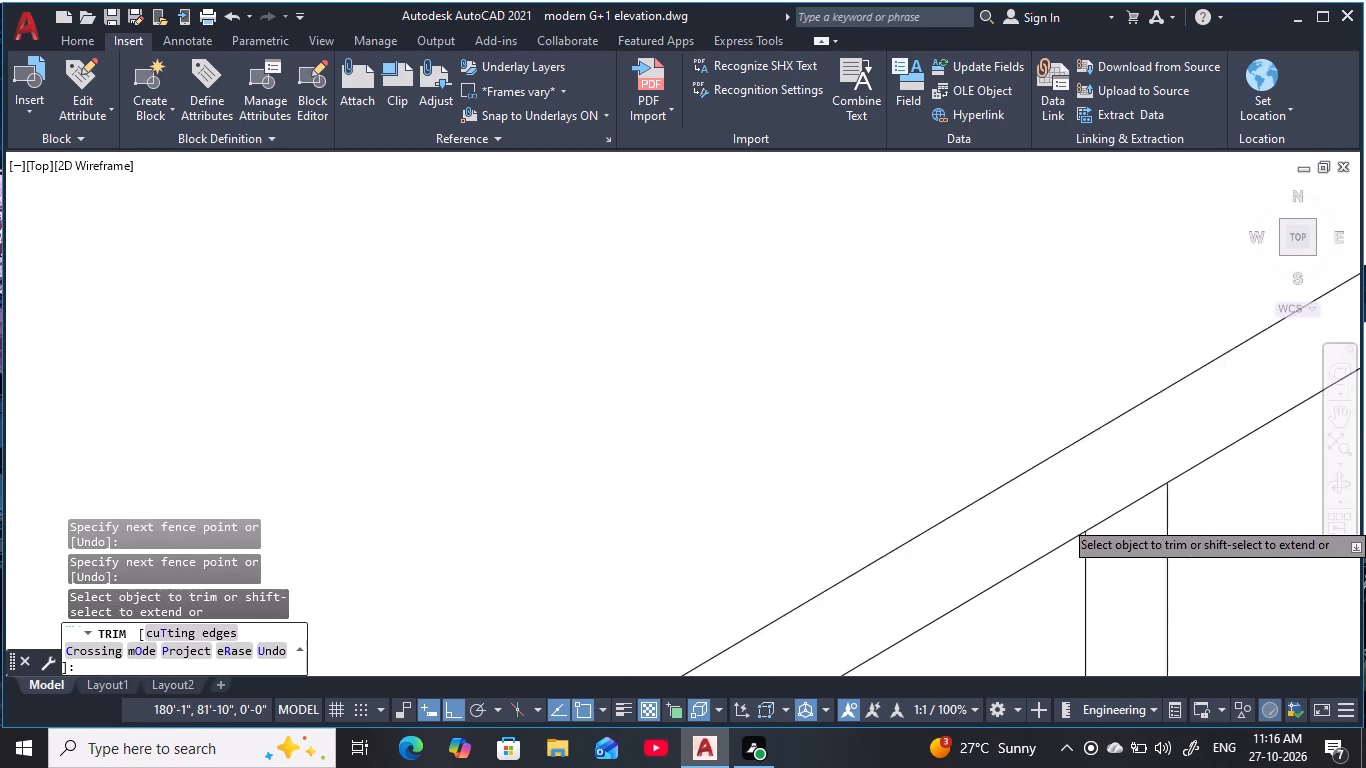
middle_drag(1132, 519, 577, 518)
middle_drag(968, 360, 826, 609)
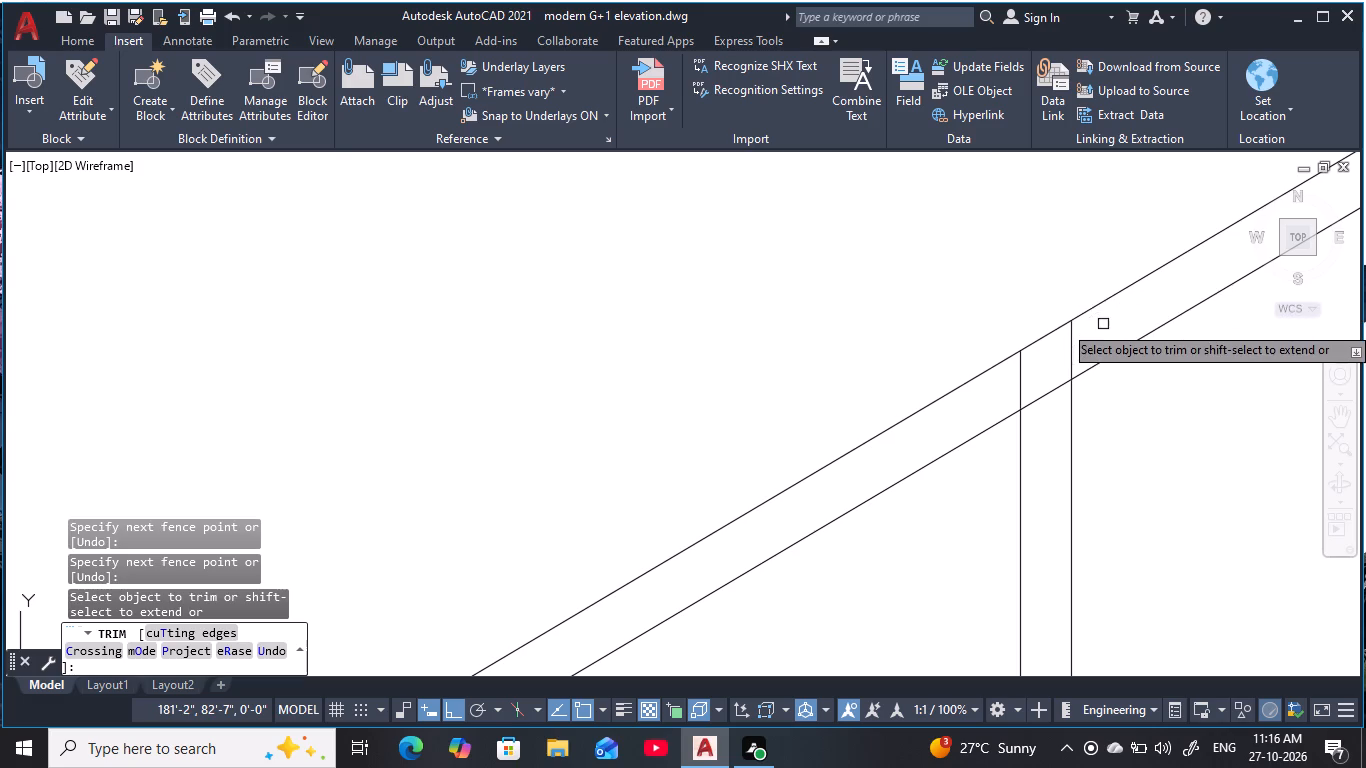
drag(1101, 327, 969, 415)
scroll(1229, 400, down, 2)
middle_drag(1223, 403, 806, 575)
scroll(956, 445, up, 3)
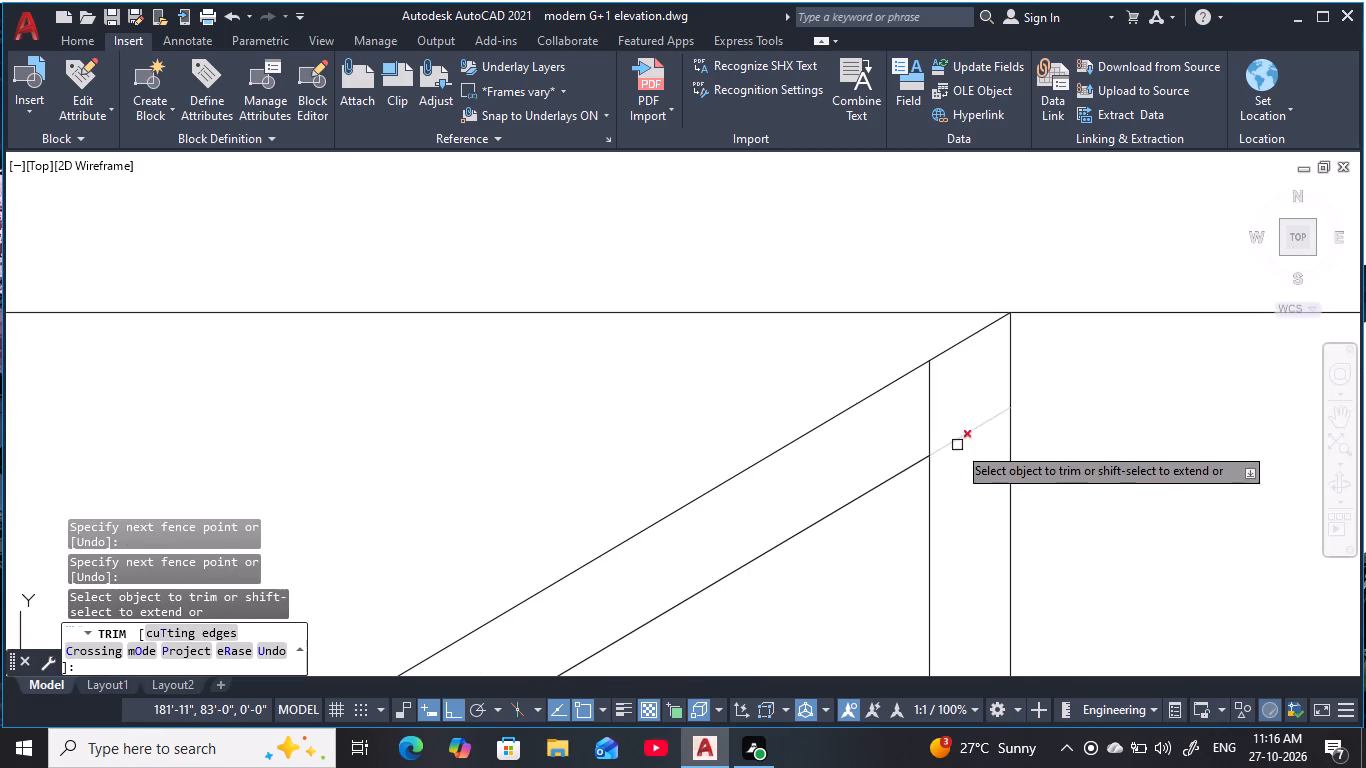
drag(961, 396, 886, 447)
scroll(911, 488, down, 5)
key(Escape)
key(Escape)
scroll(874, 568, down, 1)
middle_drag(890, 552, 1056, 331)
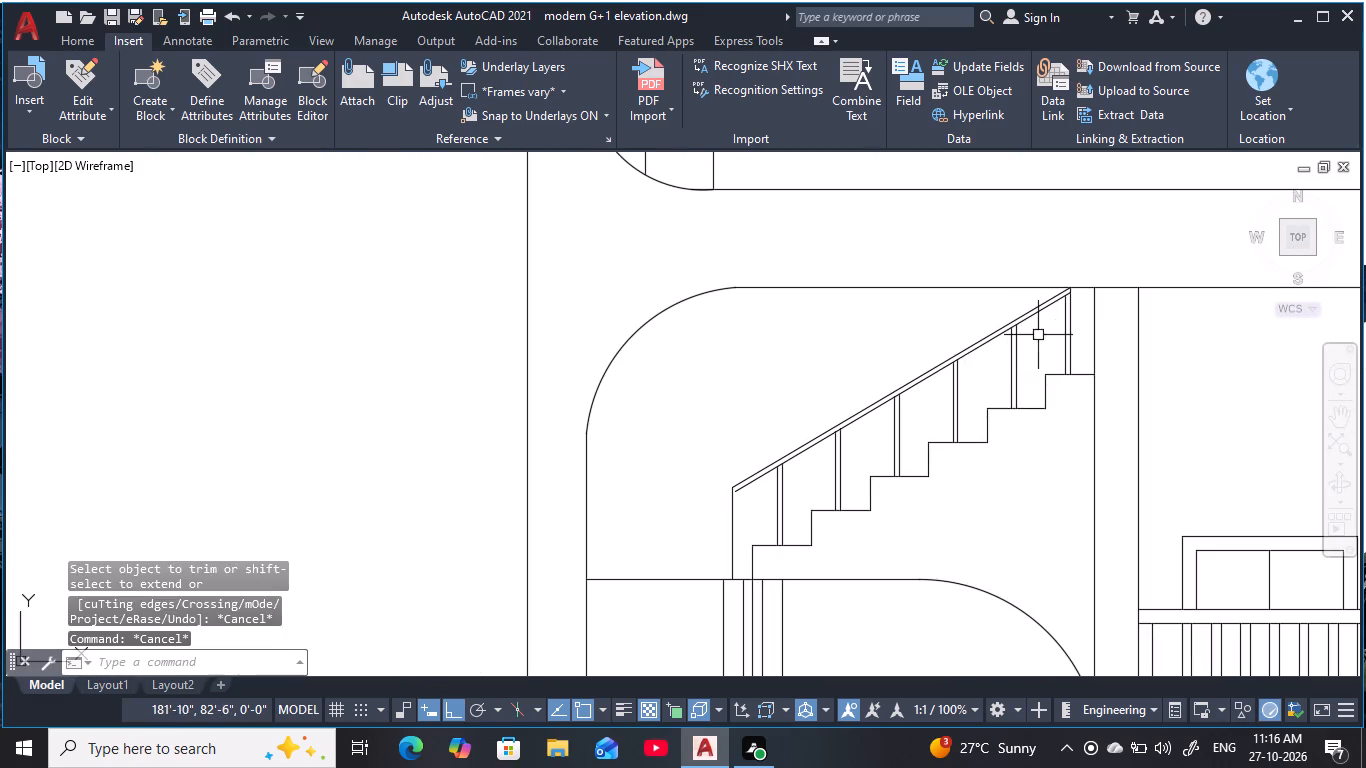
key(Escape)
key(Escape)
key(Escape)
key(Escape)
key(Escape)
Offset the railing's end vertical line at the foot of the staircase by 1" towards the steps.
scroll(731, 535, up, 3)
key(Escape)
middle_drag(757, 518, 768, 499)
key(Escape)
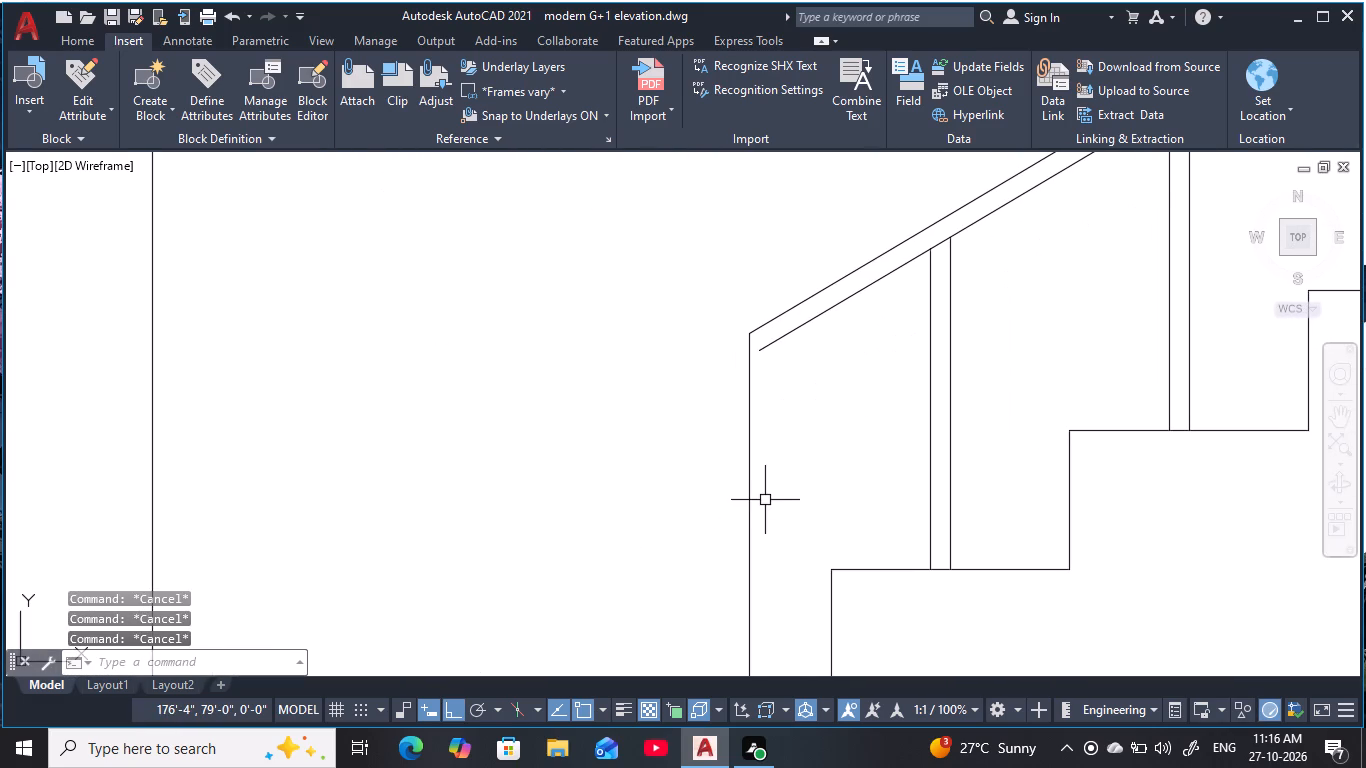
text(o)
key(space)
text(1)
key(space)
click(750, 517)
click(890, 495)
key(Escape)
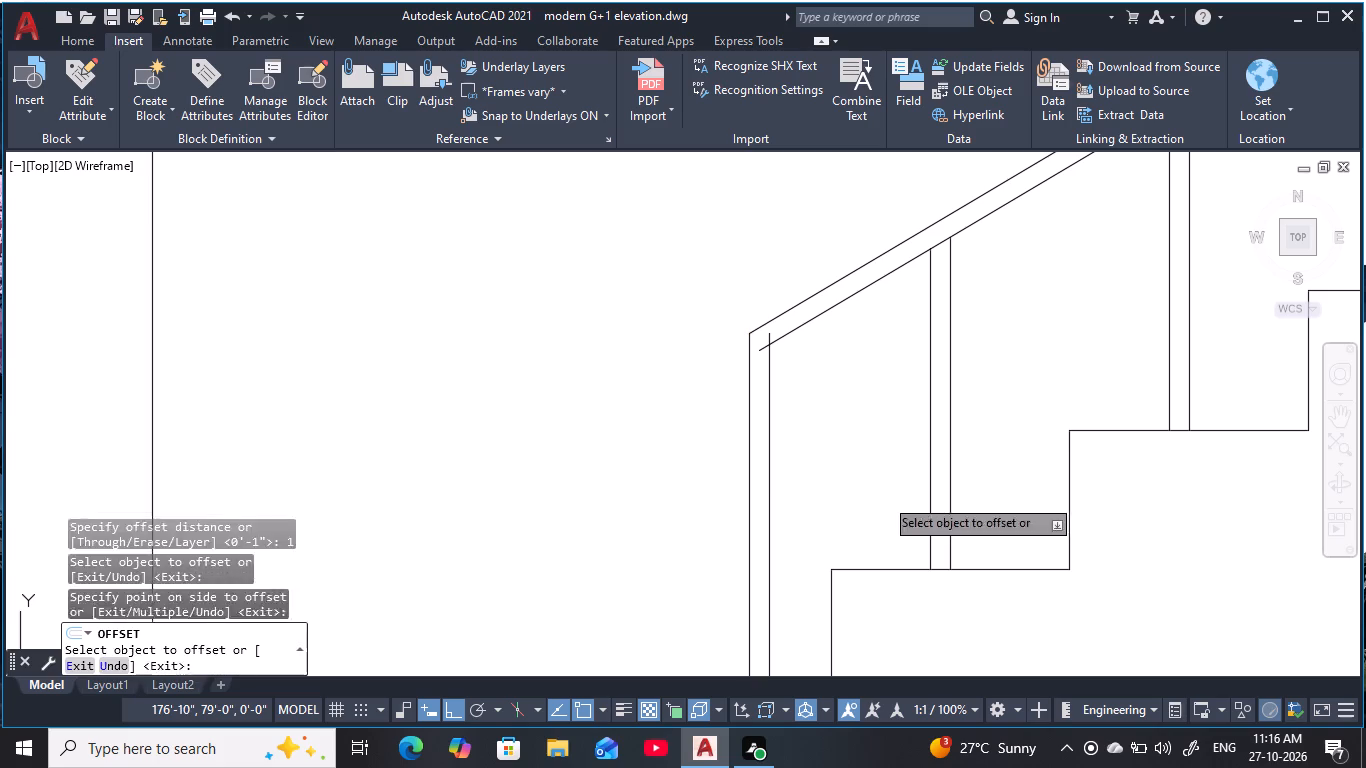
key(Escape)
key(Escape)
key(Escape)
key(r)
key(Escape)
key(Escape)
Trim the tip of the offset end-post line above the handrail's lower edge.
text(tr)
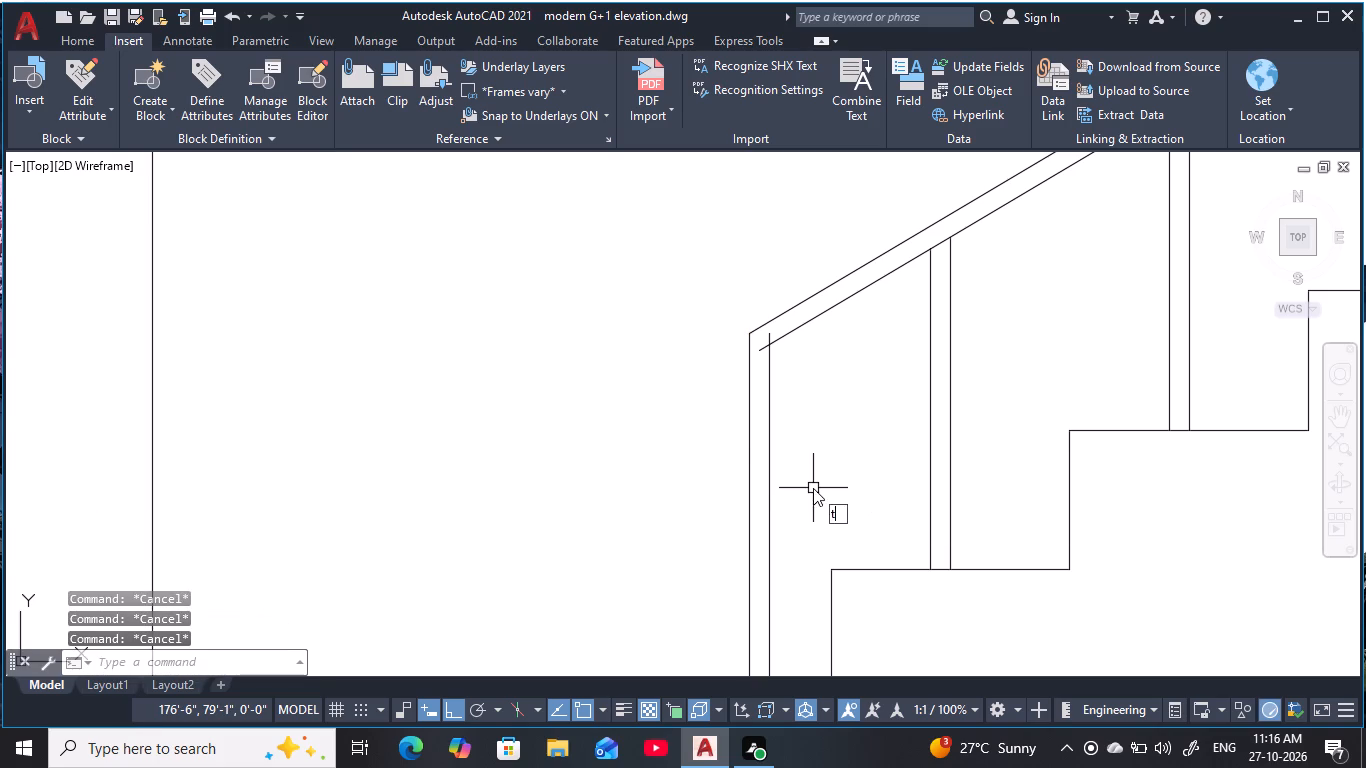
key(space)
scroll(770, 330, up, 2)
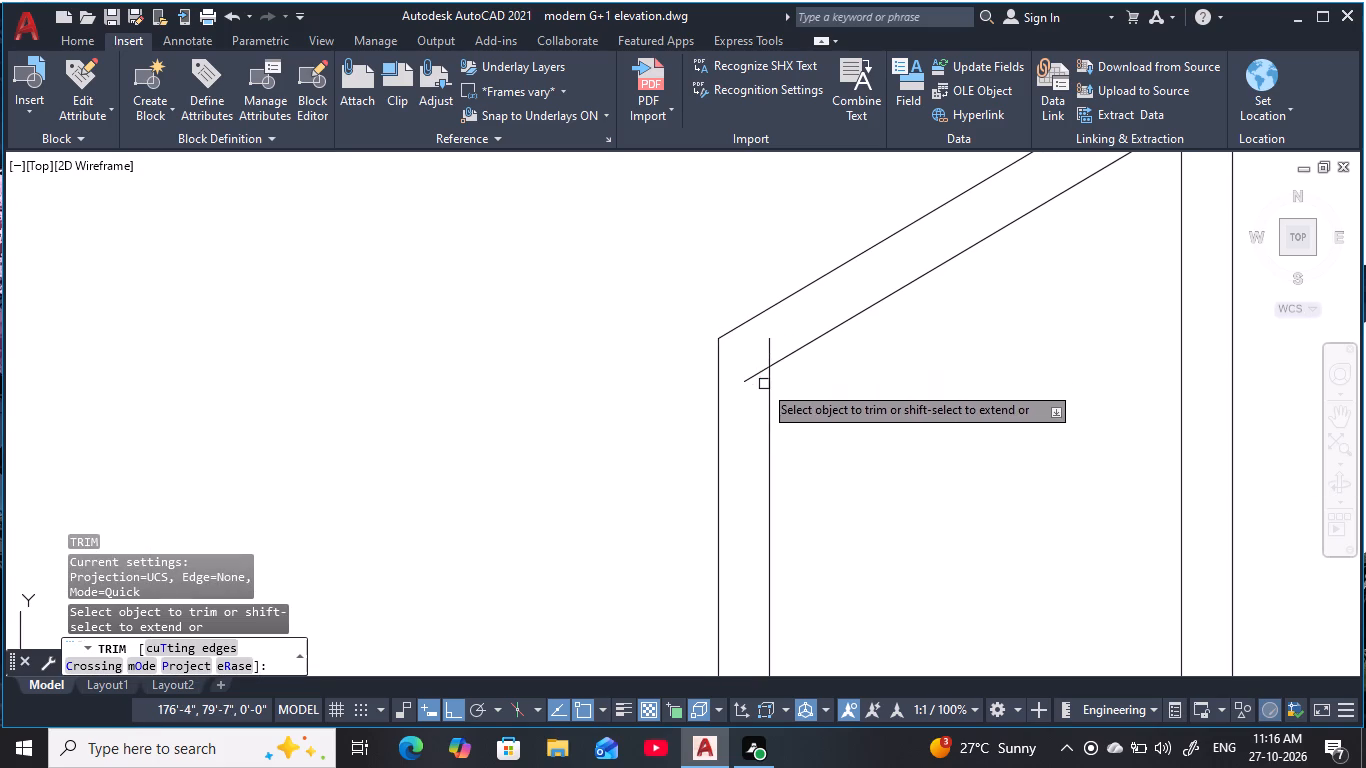
click(771, 351)
key(Escape)
key(Escape)
key(Escape)
Extend the handrail's lower edge line to the outer line of the end post.
key(e)
text(x)
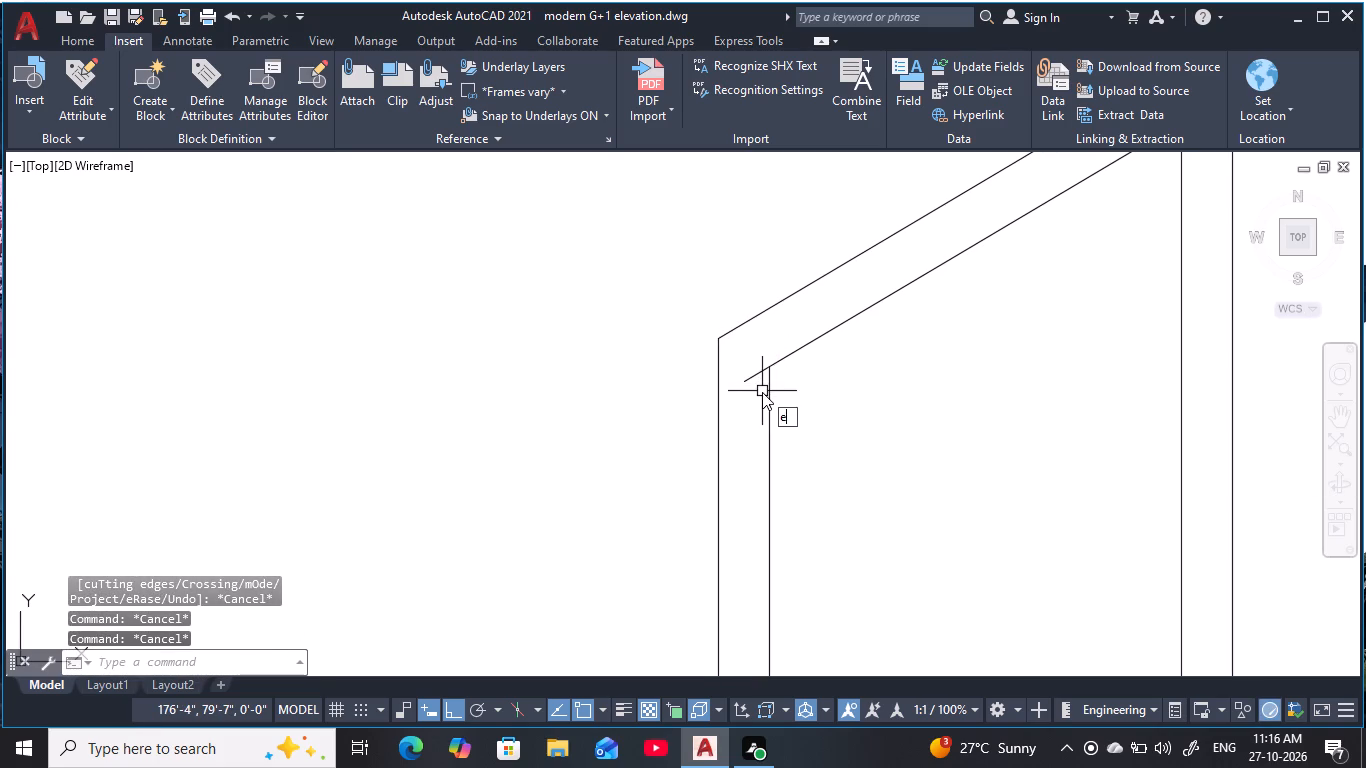
key(space)
click(757, 377)
Examine the staircase railing against the rest of the house elevation.
scroll(884, 421, down, 2)
middle_drag(888, 424, 707, 426)
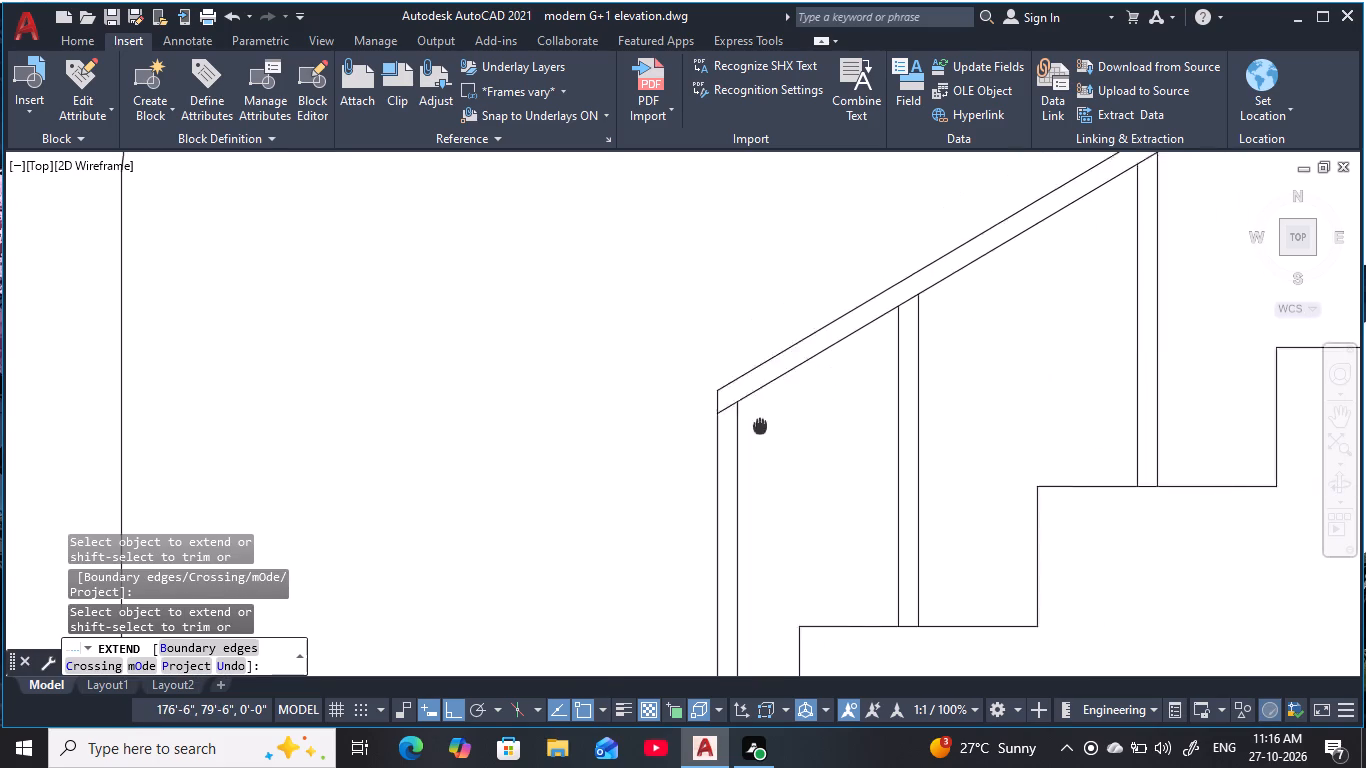
middle_drag(707, 426, 618, 420)
scroll(620, 420, down, 2)
middle_drag(627, 412, 590, 453)
scroll(590, 453, down, 3)
middle_drag(734, 468, 840, 443)
scroll(779, 438, down, 1)
middle_drag(783, 439, 794, 472)
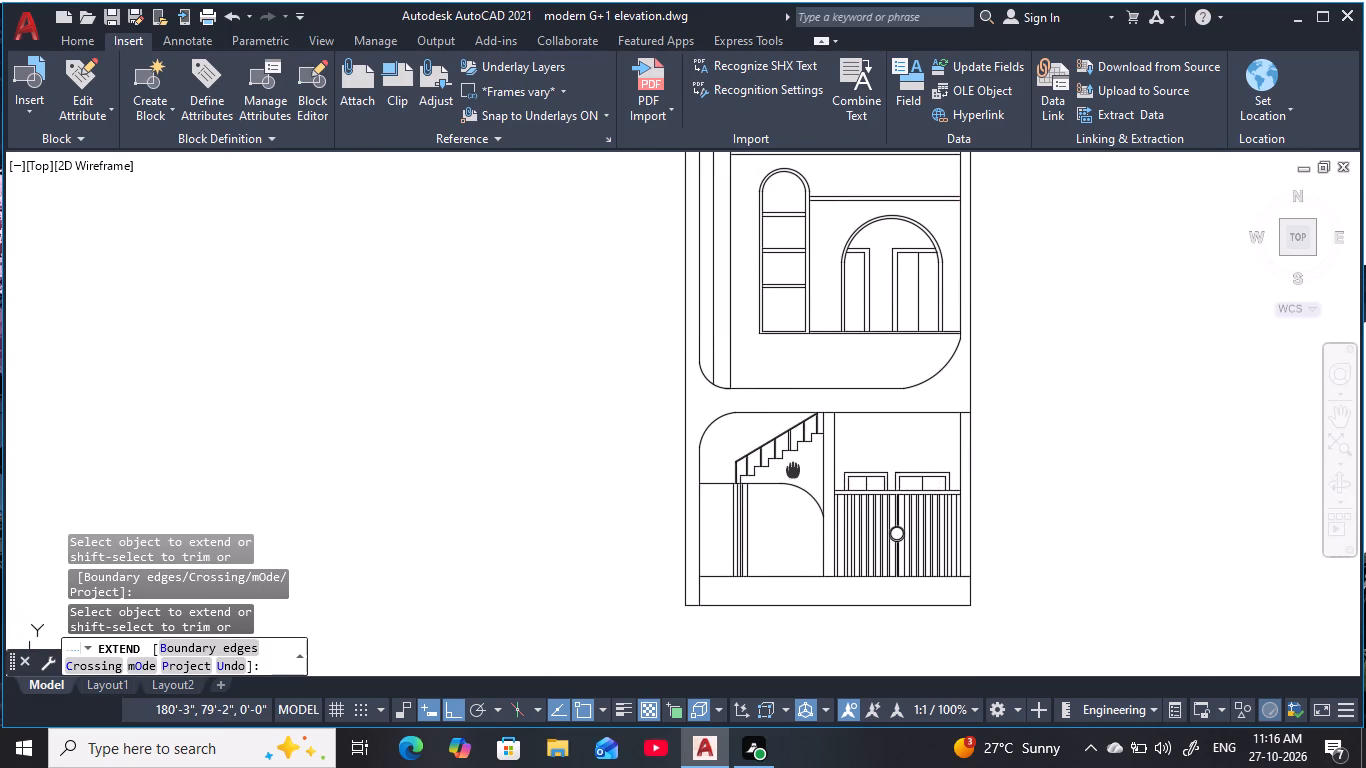
middle_drag(794, 472, 795, 473)
scroll(799, 472, up, 2)
key(Escape)
key(Escape)
key(Escape)
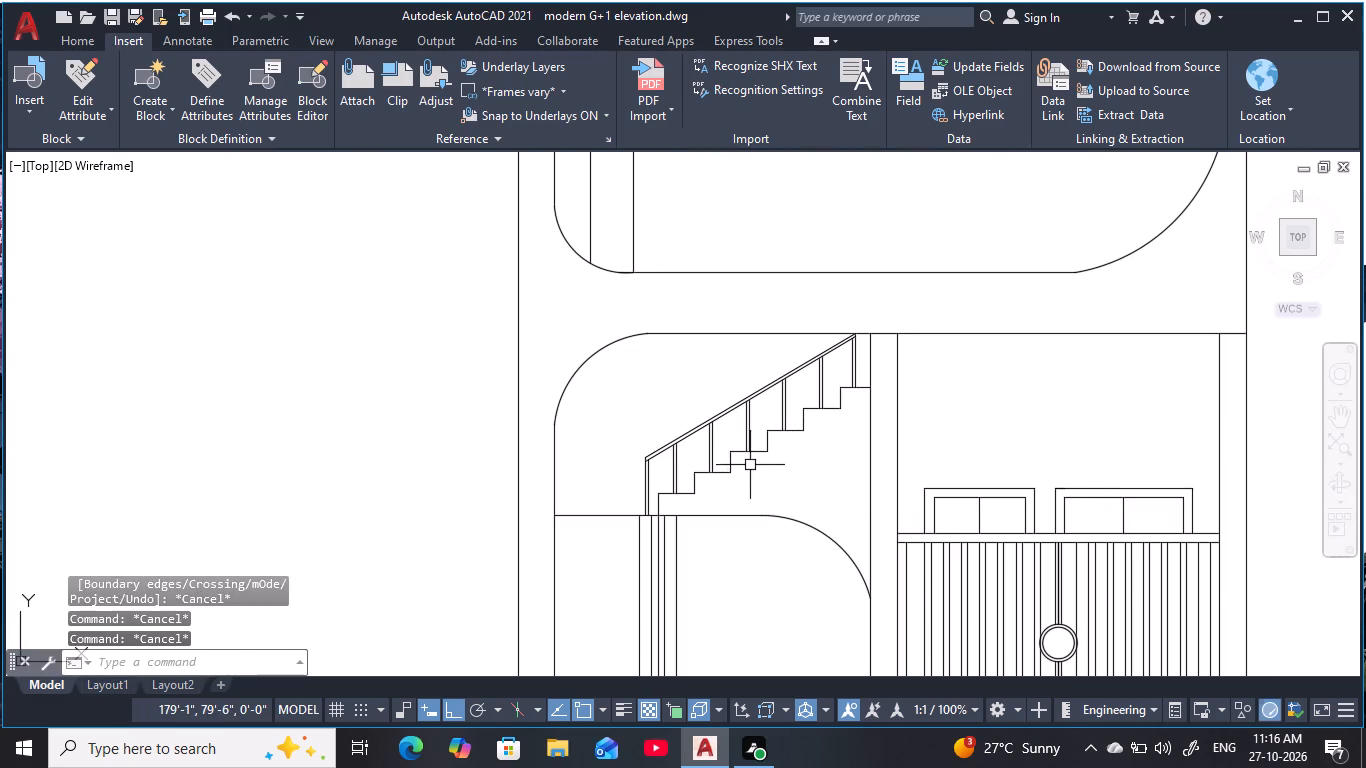
key(Escape)
key(Escape)
middle_drag(760, 481, 782, 460)
middle_click(763, 473)
scroll(763, 473, up, 1)
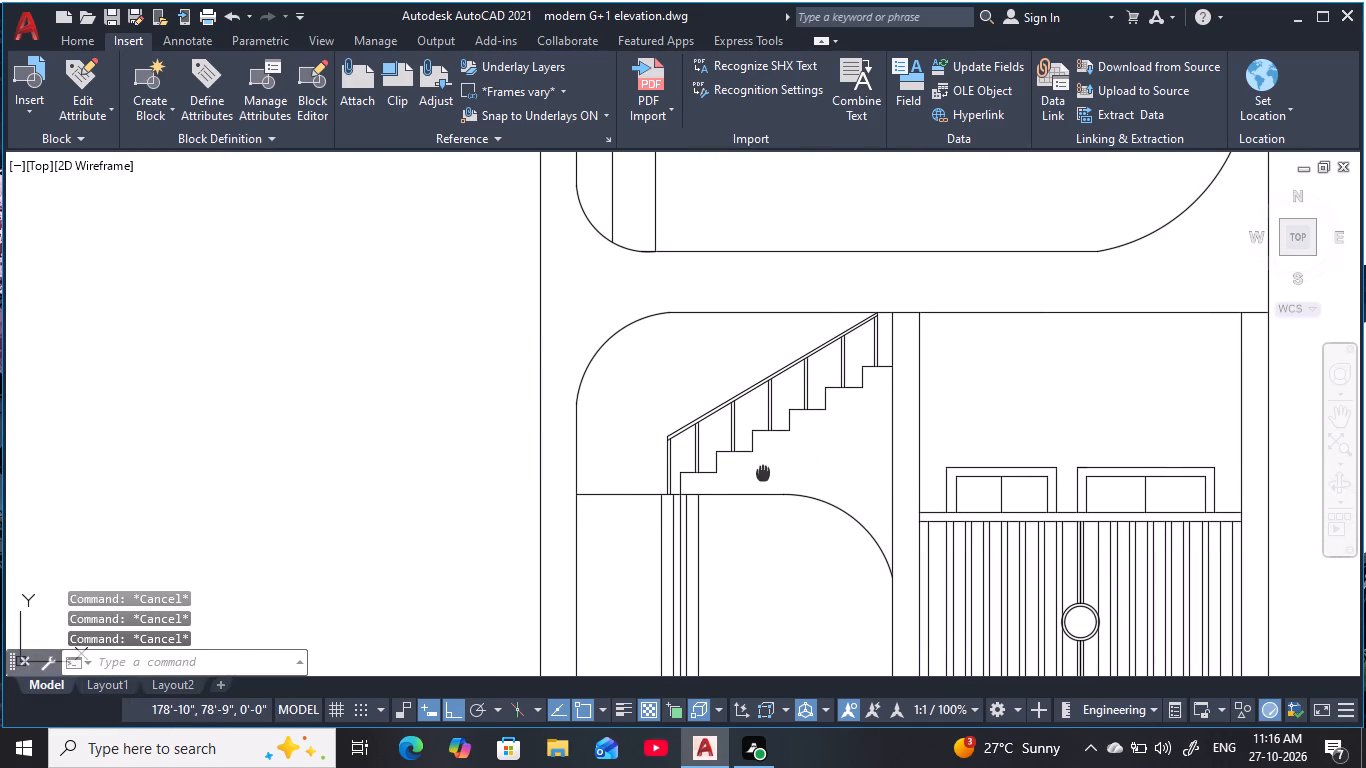
Trim the short piece of the handrail's lower edge between the two lines of the end post at the staircase foot.
key(Escape)
key(Escape)
key(Escape)
key(Escape)
key(Escape)
key(Escape)
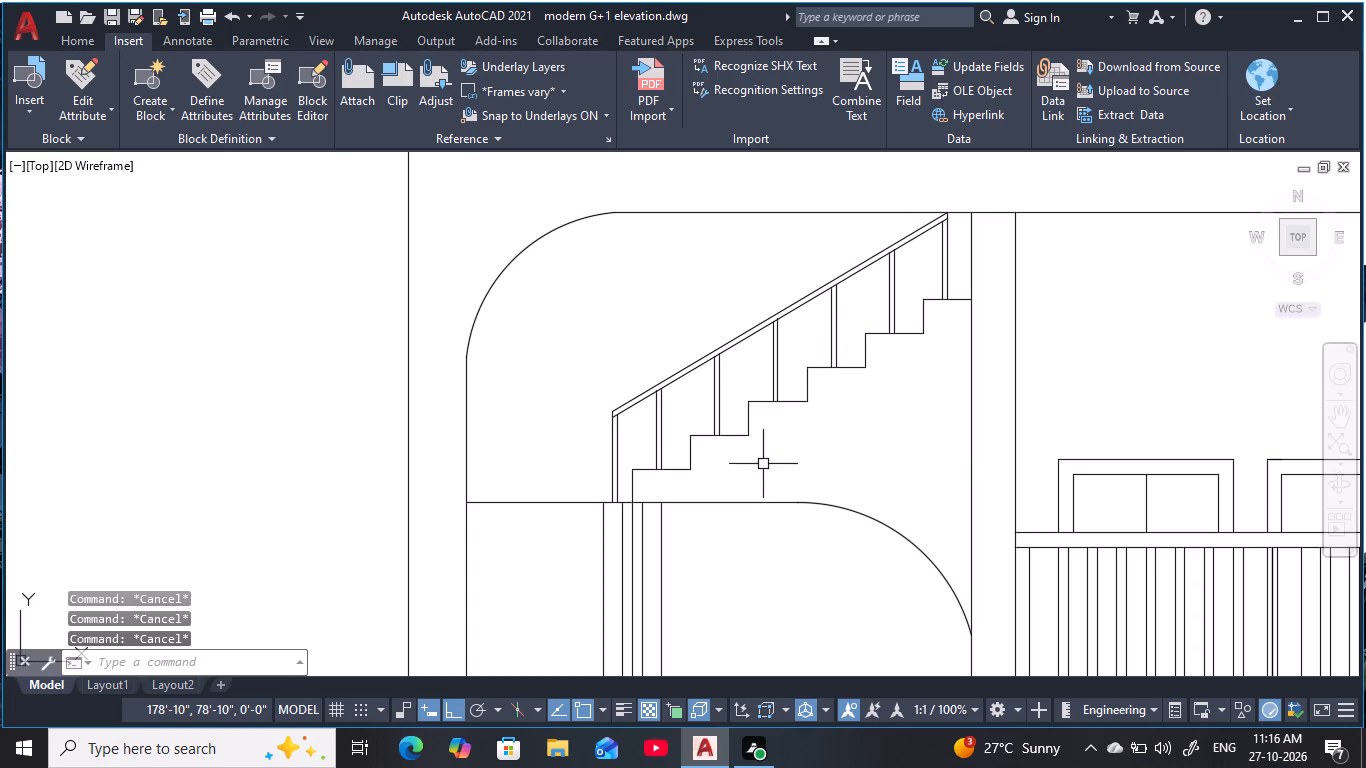
key(Escape)
key(Escape)
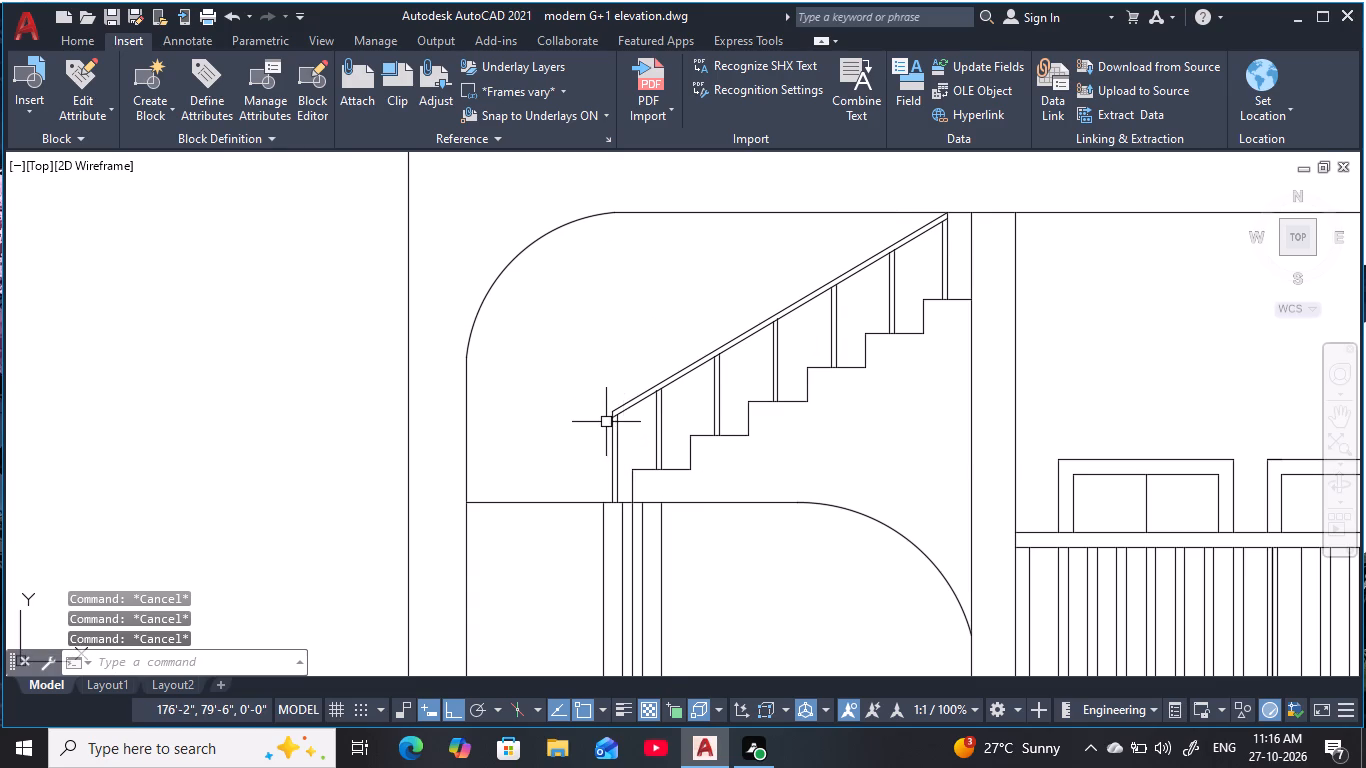
scroll(605, 422, up, 3)
text(tr)
key(space)
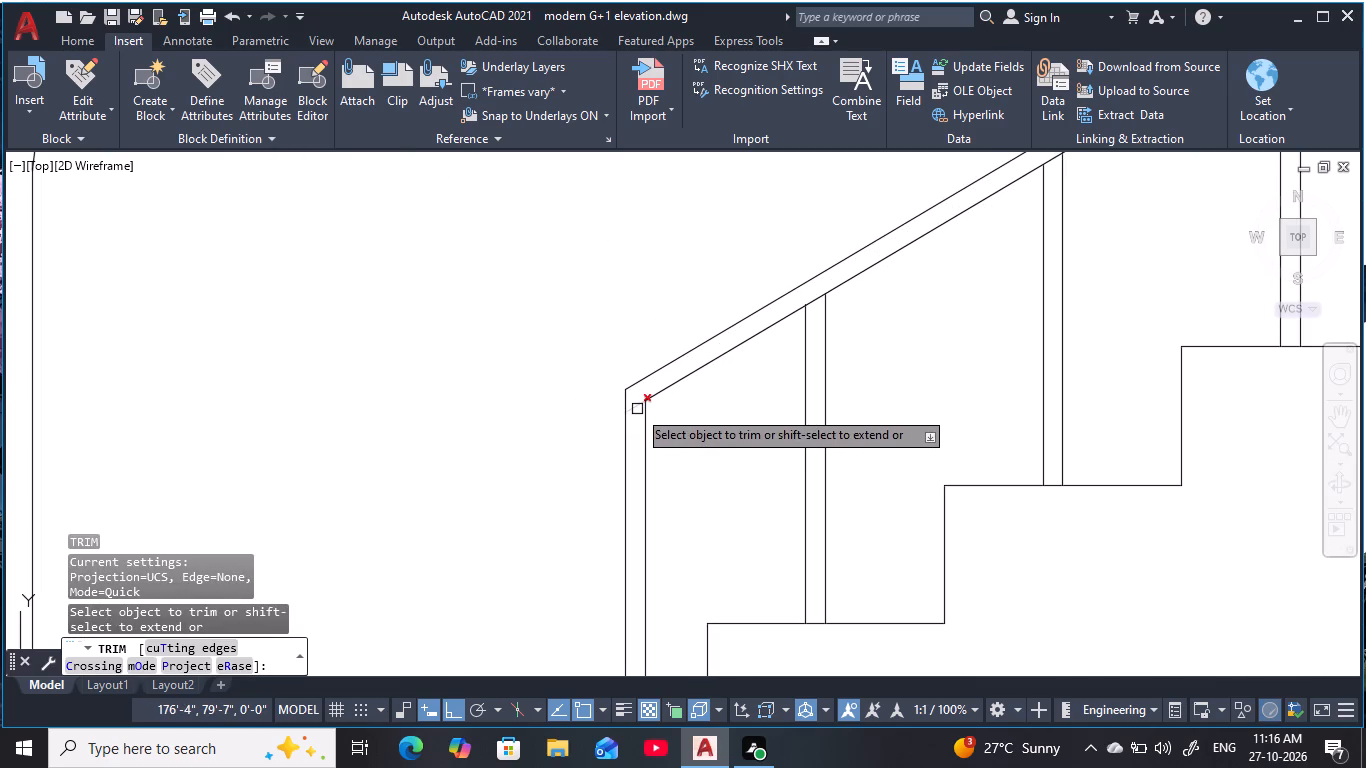
click(637, 408)
scroll(701, 474, down, 2)
middle_drag(704, 474, 559, 547)
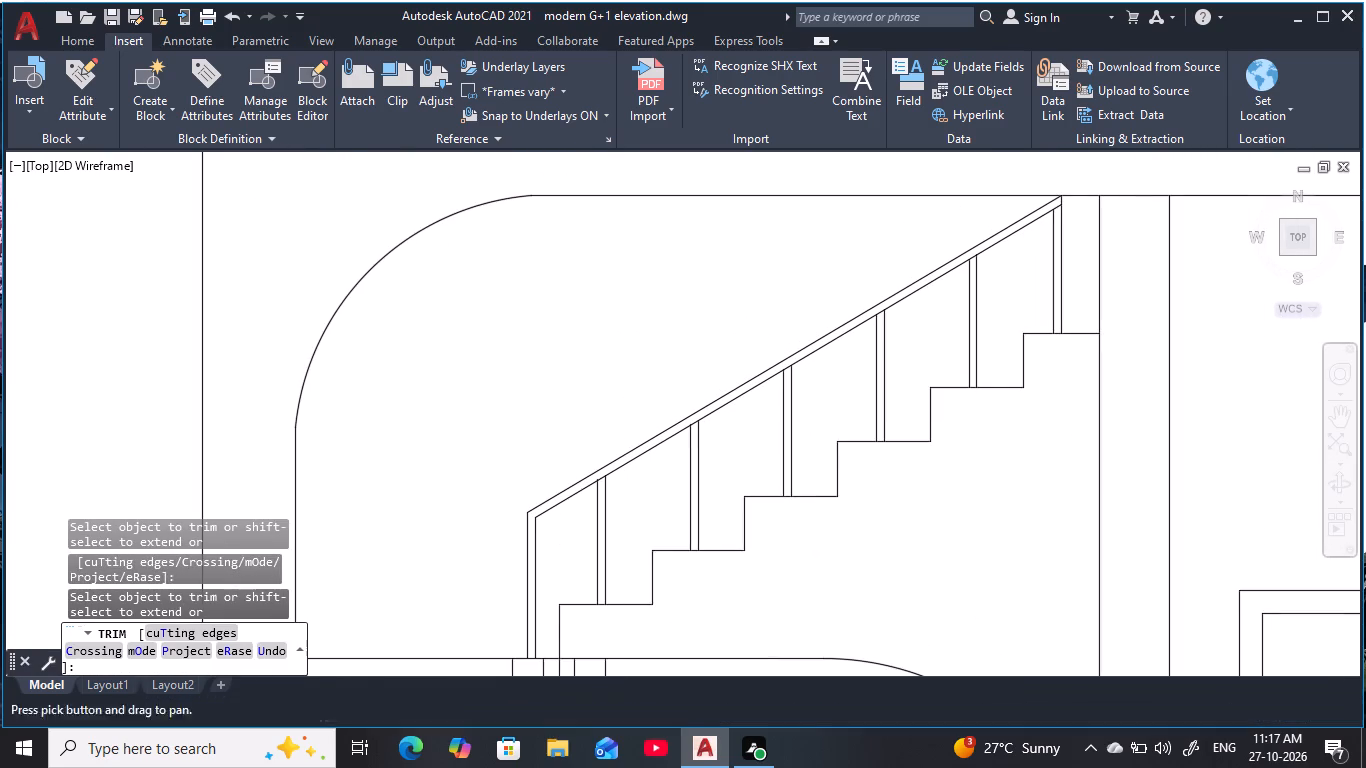
key(Escape)
key(Escape)
key(Escape)
key(Escape)
key(Escape)
Examine the finished staircase railing up close and against the full house elevation.
scroll(931, 542, down, 2)
middle_drag(933, 542, 773, 408)
middle_drag(766, 438, 820, 383)
scroll(820, 383, down, 2)
middle_drag(821, 388, 647, 534)
scroll(653, 533, down, 1)
middle_click(653, 533)
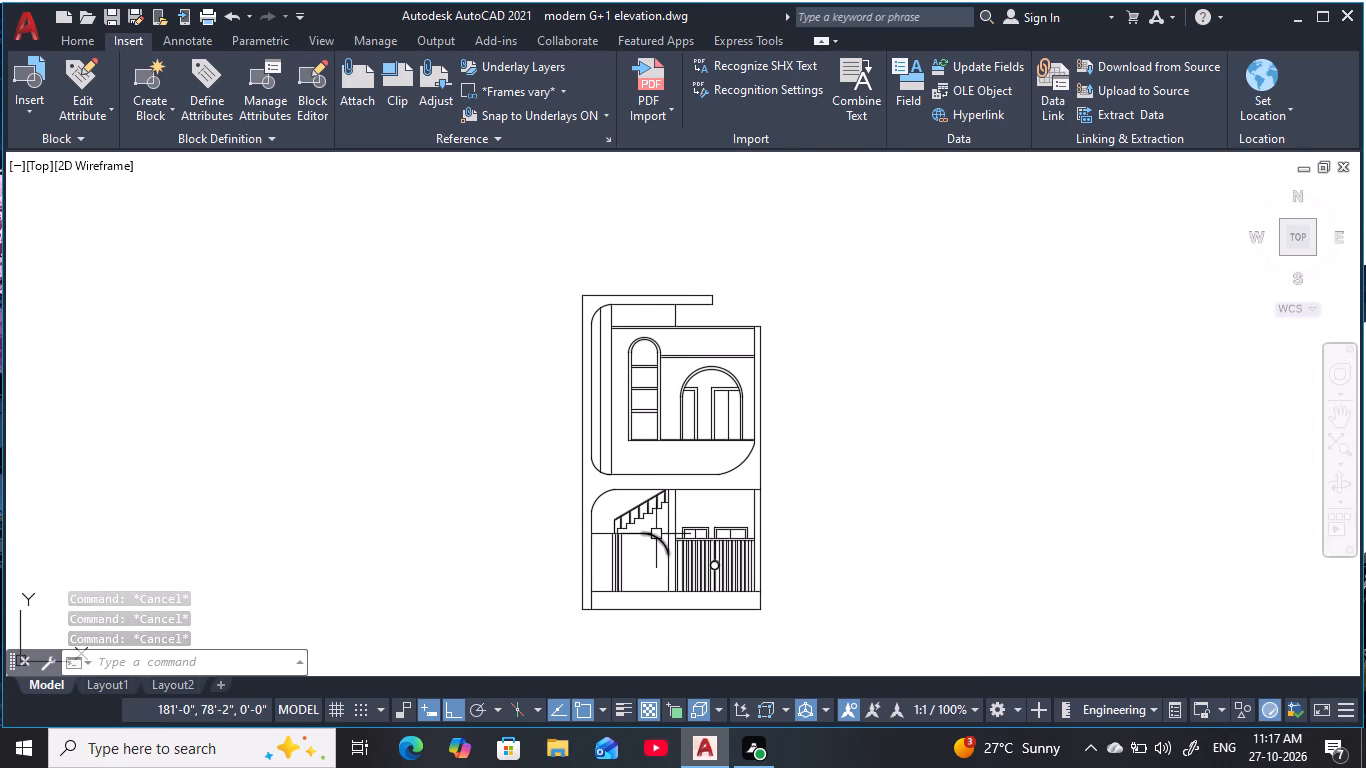
scroll(656, 534, up, 1)
middle_click(656, 534)
key(Escape)
key(Escape)
key(Escape)
middle_drag(814, 468, 814, 482)
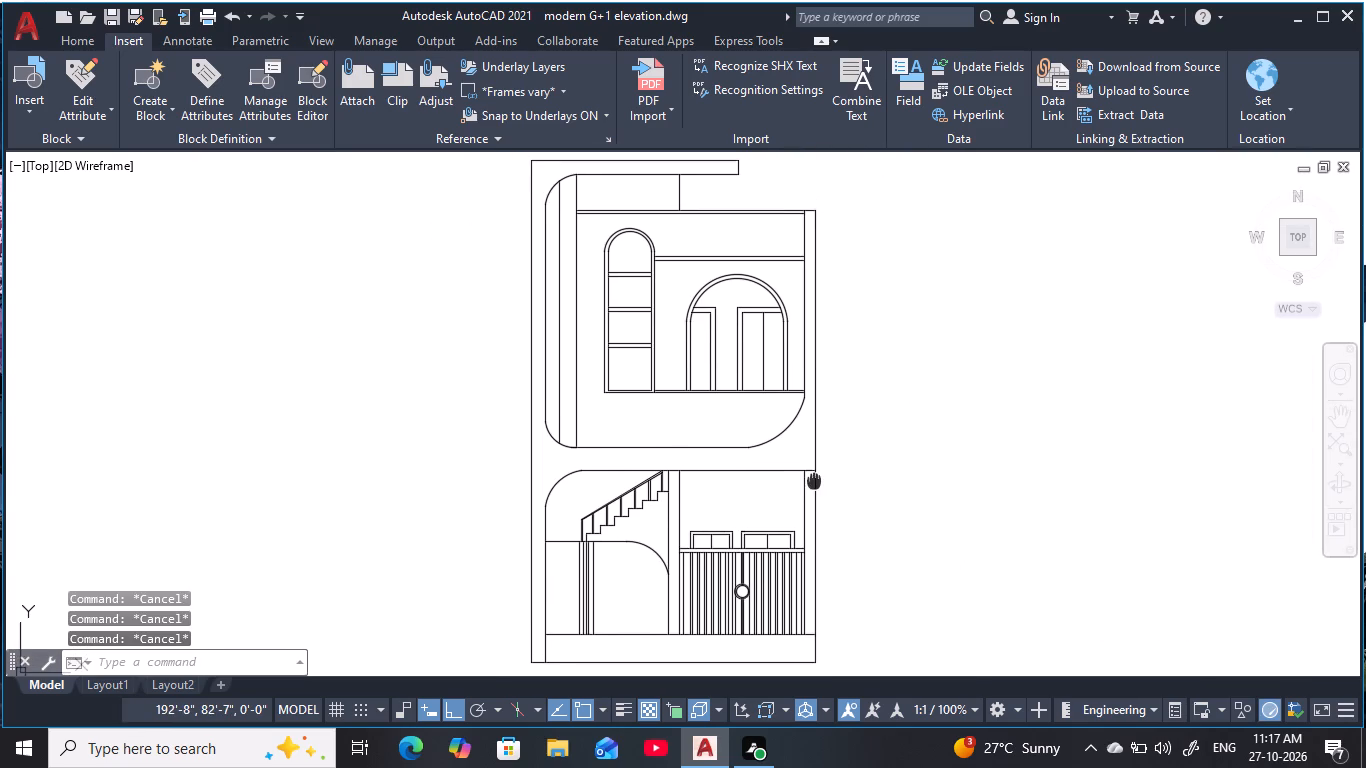
middle_drag(814, 482, 820, 497)
scroll(640, 538, up, 2)
middle_drag(646, 533, 656, 504)
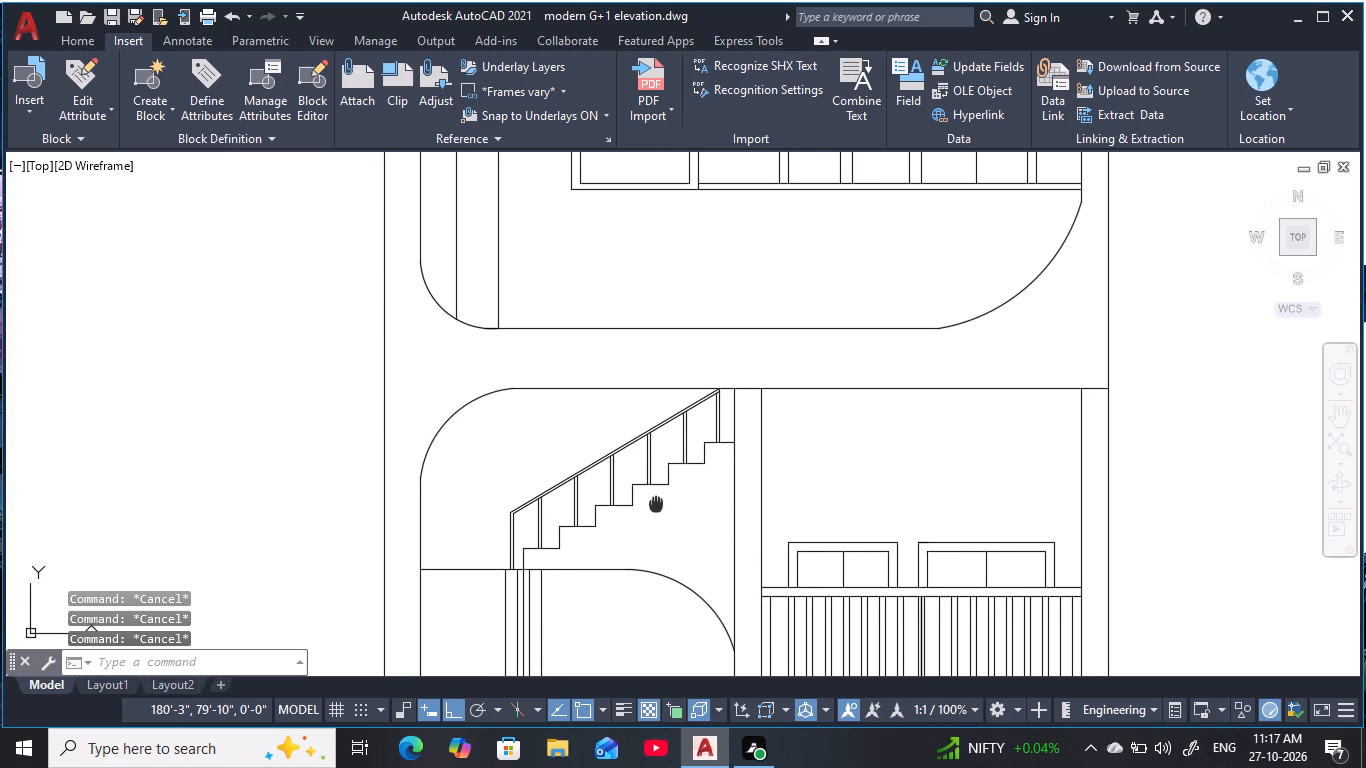
middle_drag(656, 504, 659, 494)
scroll(659, 494, down, 2)
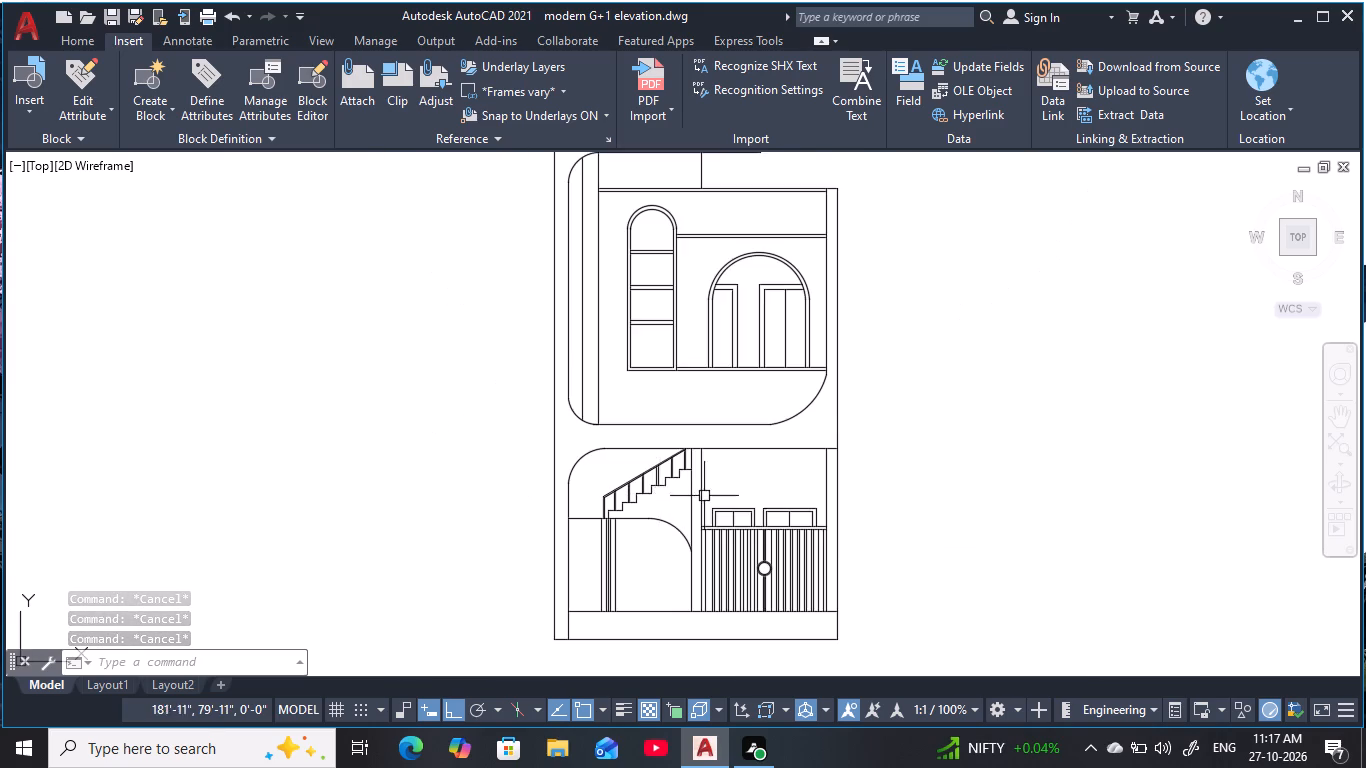
scroll(806, 482, down, 1)
middle_drag(791, 499, 738, 503)
key(Escape)
key(Escape)
key(Escape)
key(Escape)
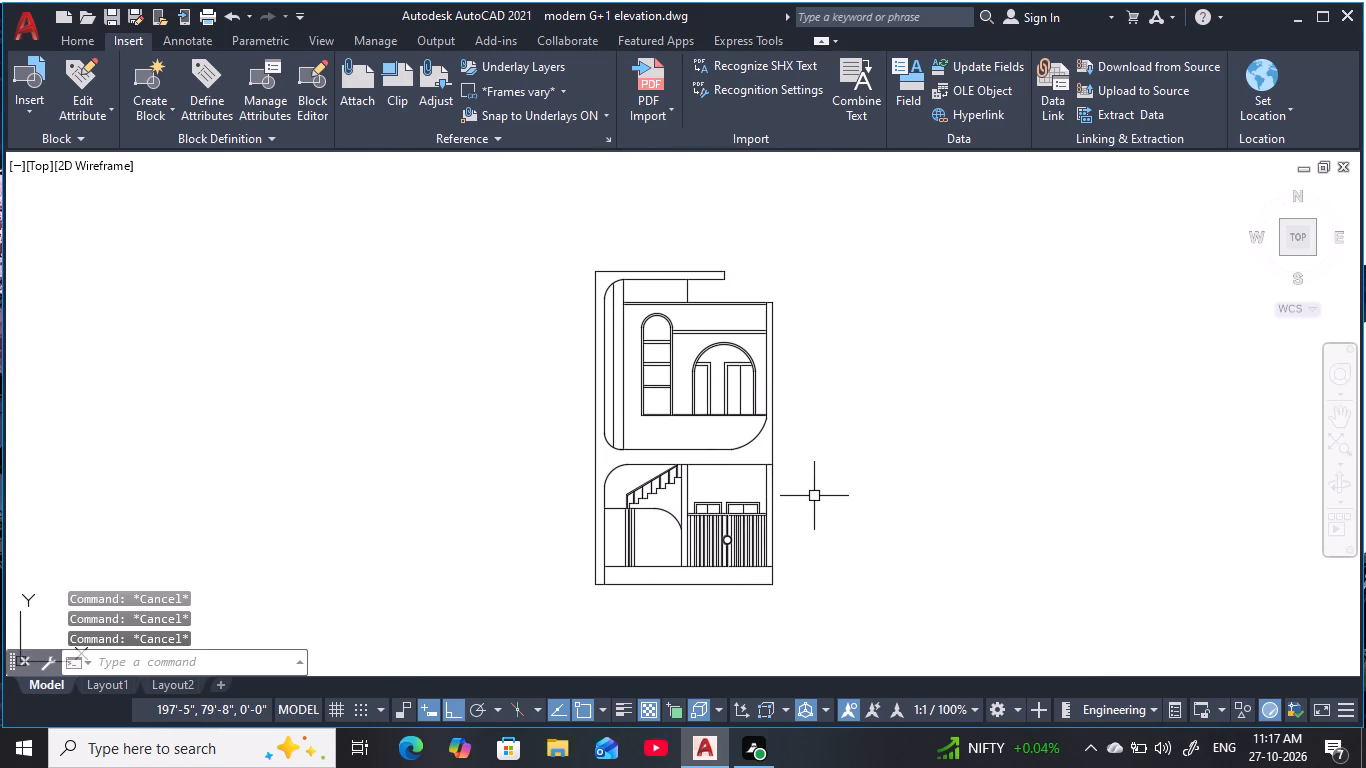
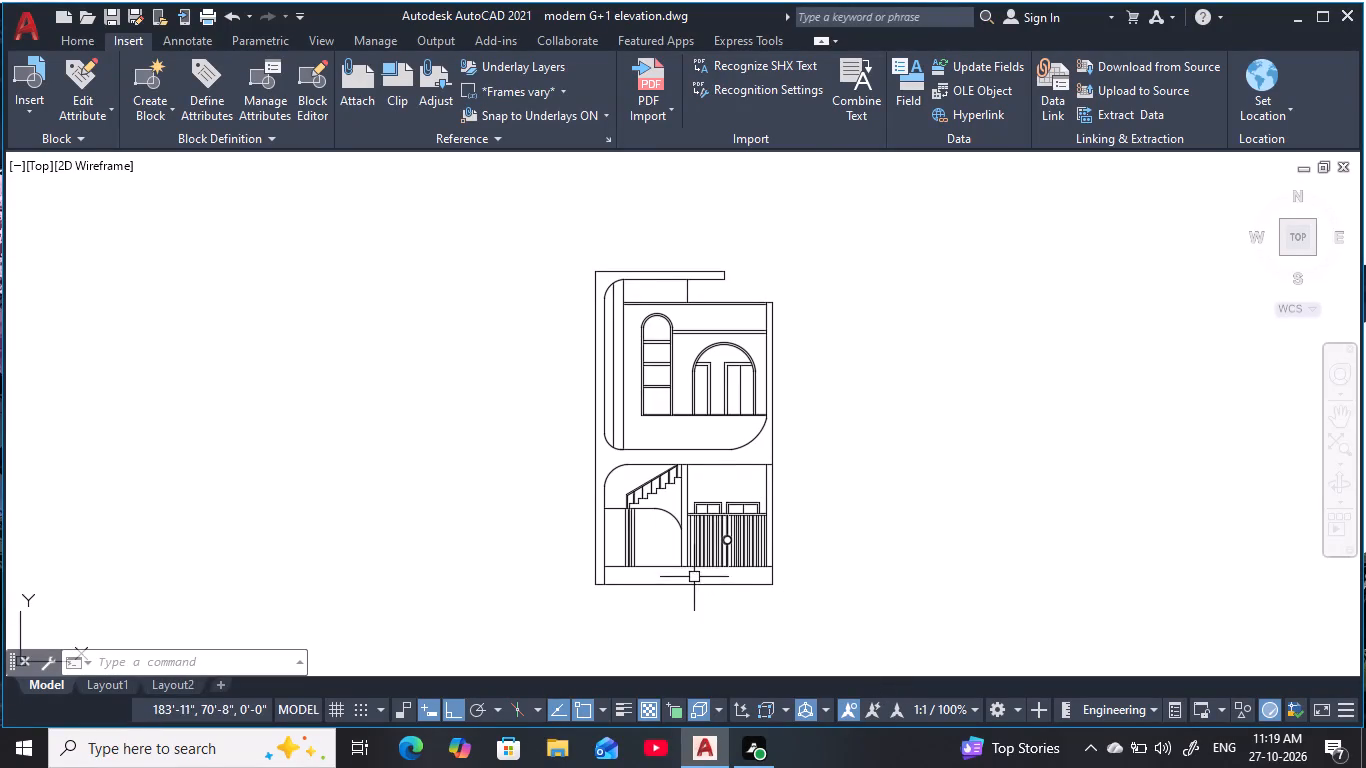
Trim the short end pieces of the gate top rail's lower edge, between the gate's outer and inner vertical lines at both sides.
scroll(699, 551, up, 1)
middle_drag(699, 551, 801, 595)
key(Escape)
key(Escape)
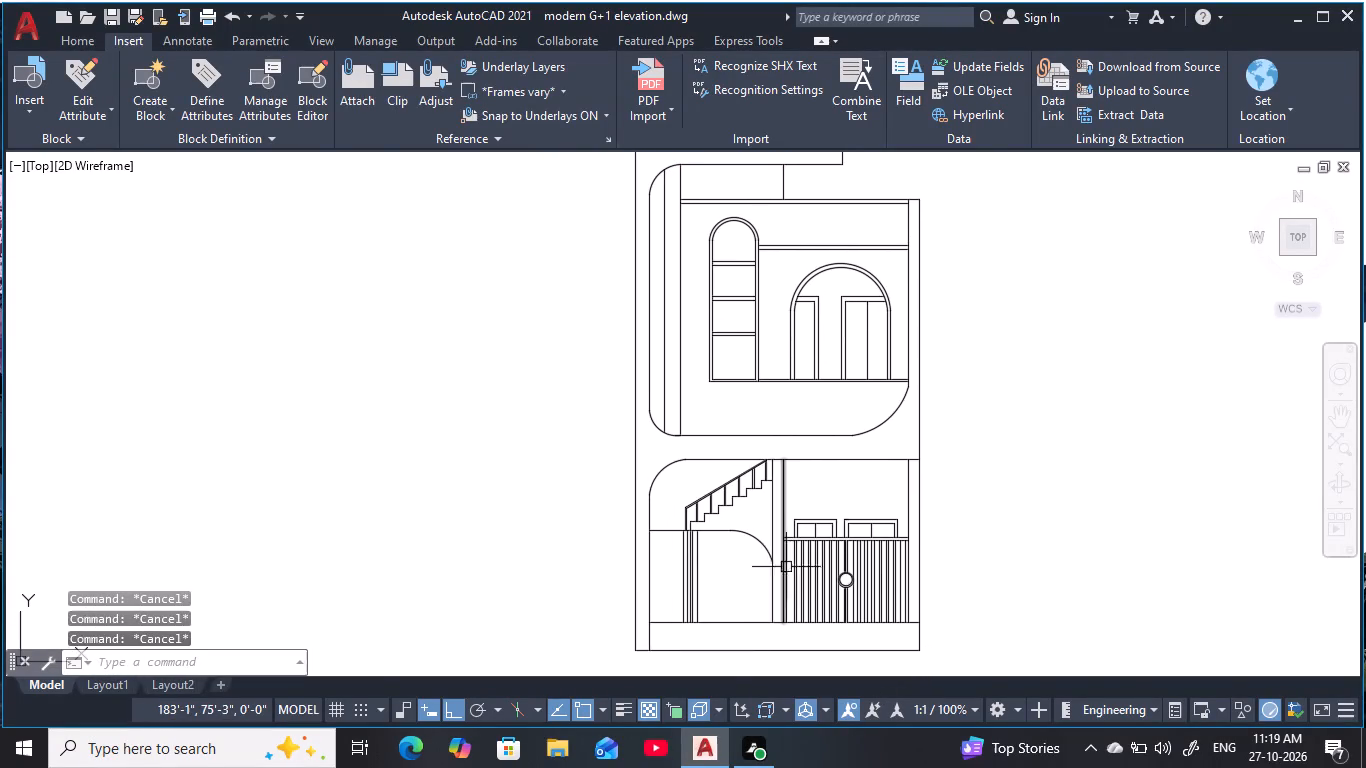
scroll(798, 559, up, 3)
middle_drag(790, 558, 682, 494)
key(Escape)
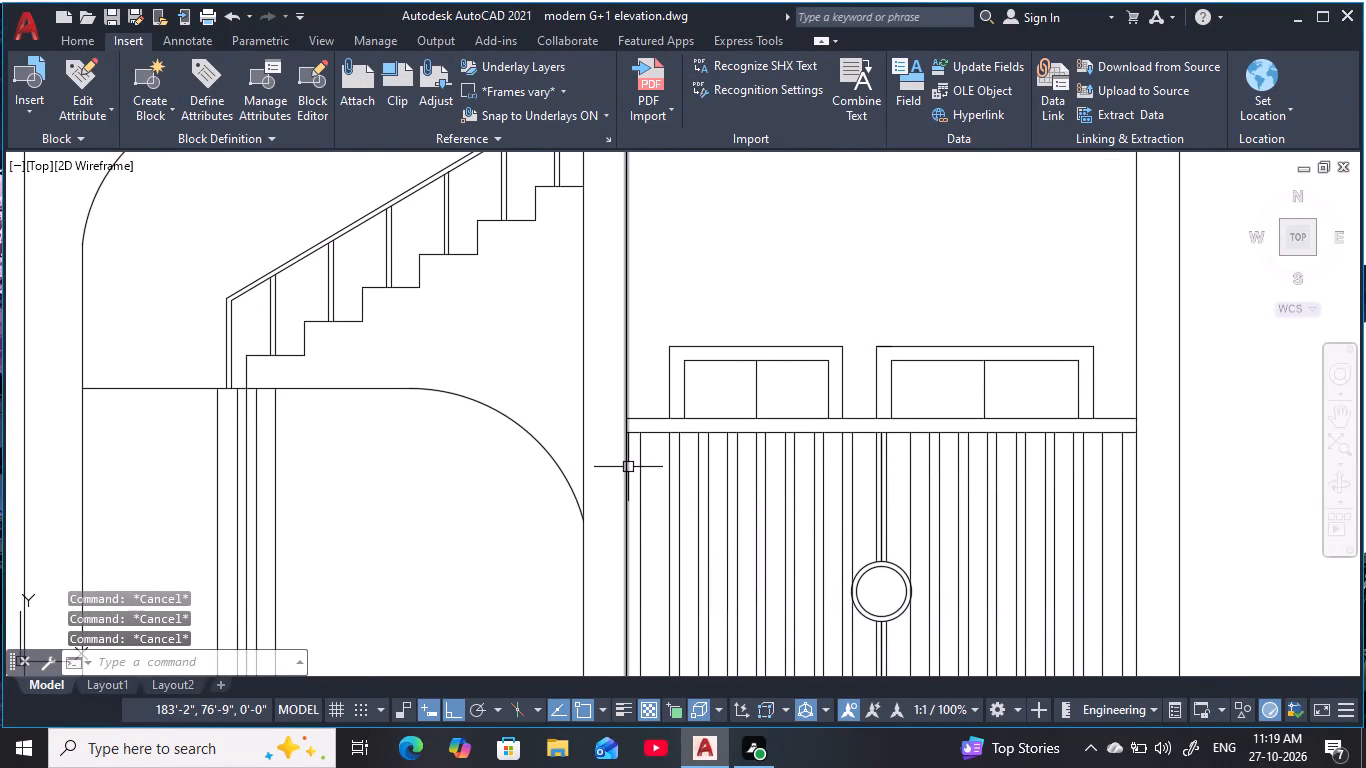
key(Escape)
text(tr)
key(space)
scroll(642, 436, up, 4)
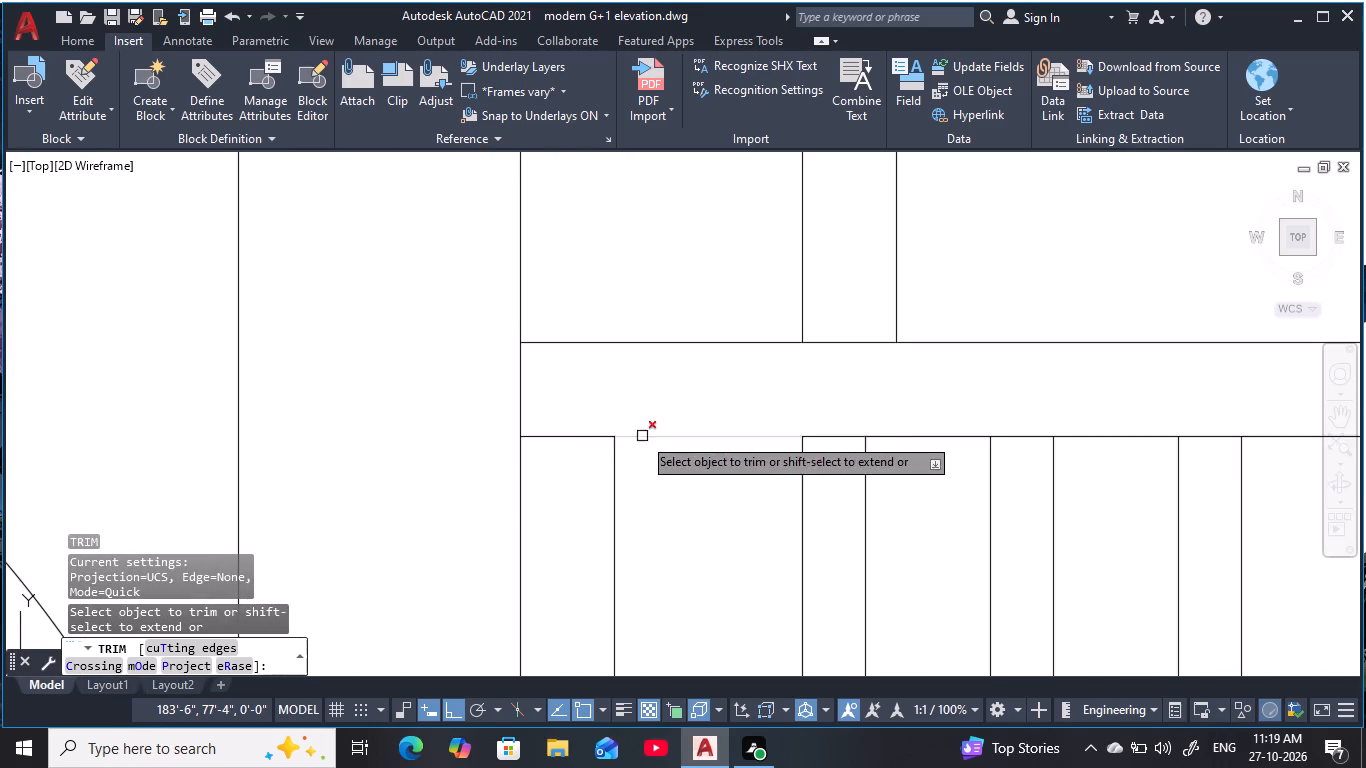
drag(580, 422, 571, 475)
scroll(661, 482, down, 4)
middle_drag(677, 489, 419, 344)
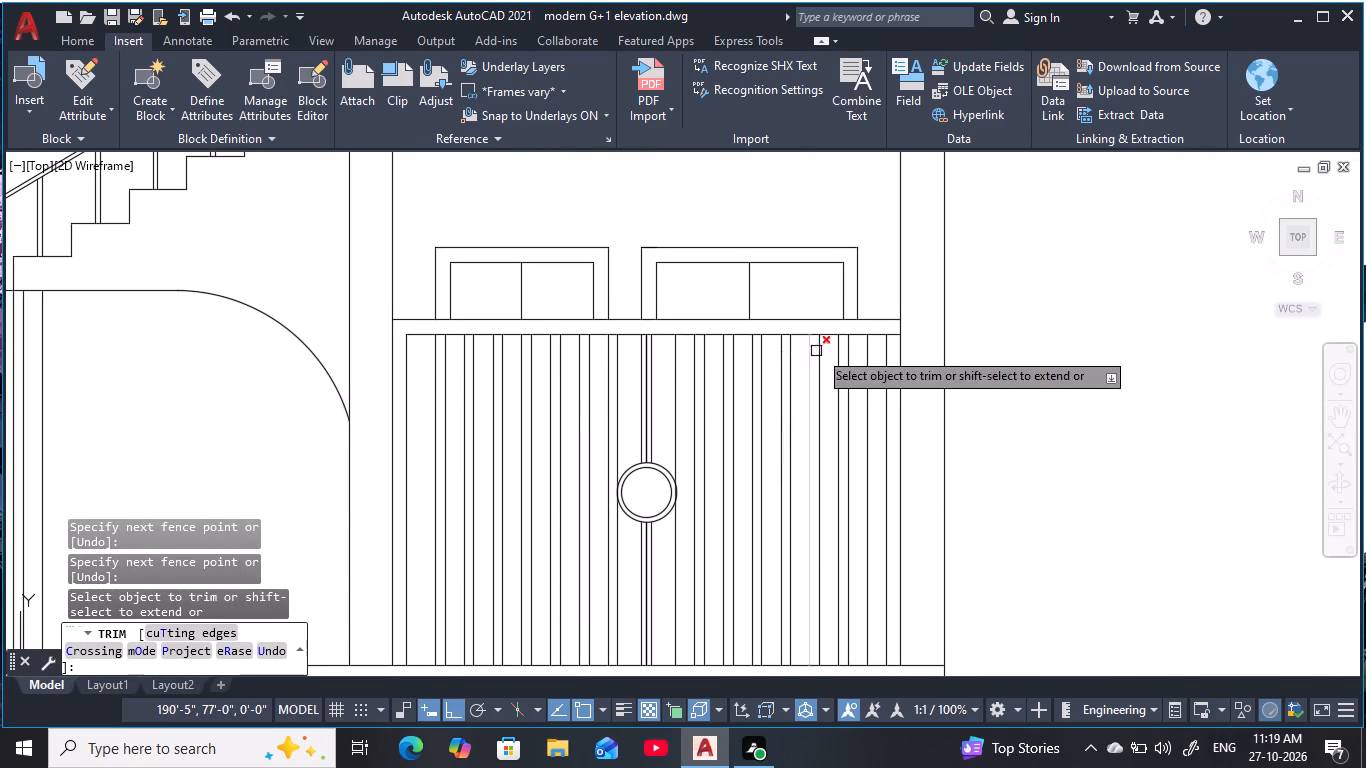
scroll(899, 335, up, 3)
drag(879, 314, 890, 357)
scroll(930, 397, down, 2)
middle_drag(939, 406, 946, 391)
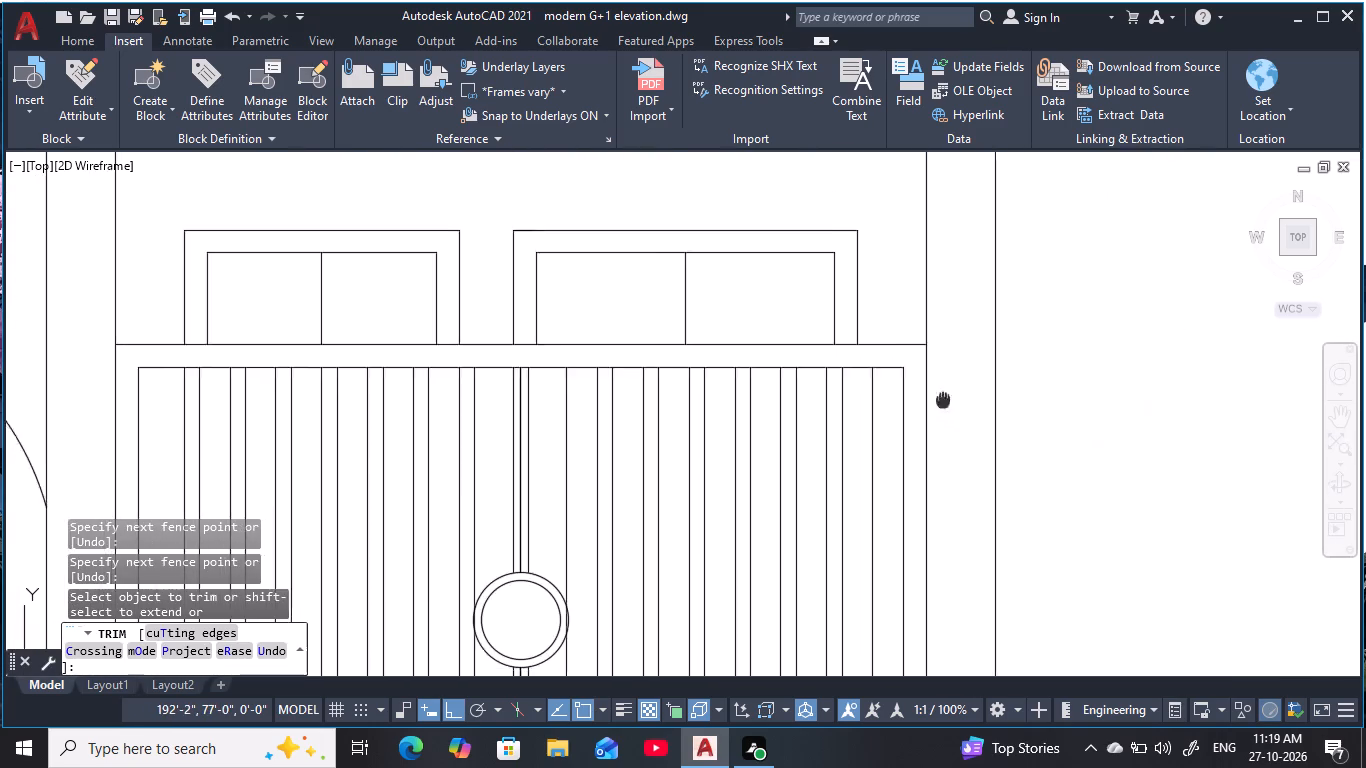
middle_drag(946, 391, 1004, 249)
scroll(994, 401, down, 2)
middle_drag(947, 498, 953, 439)
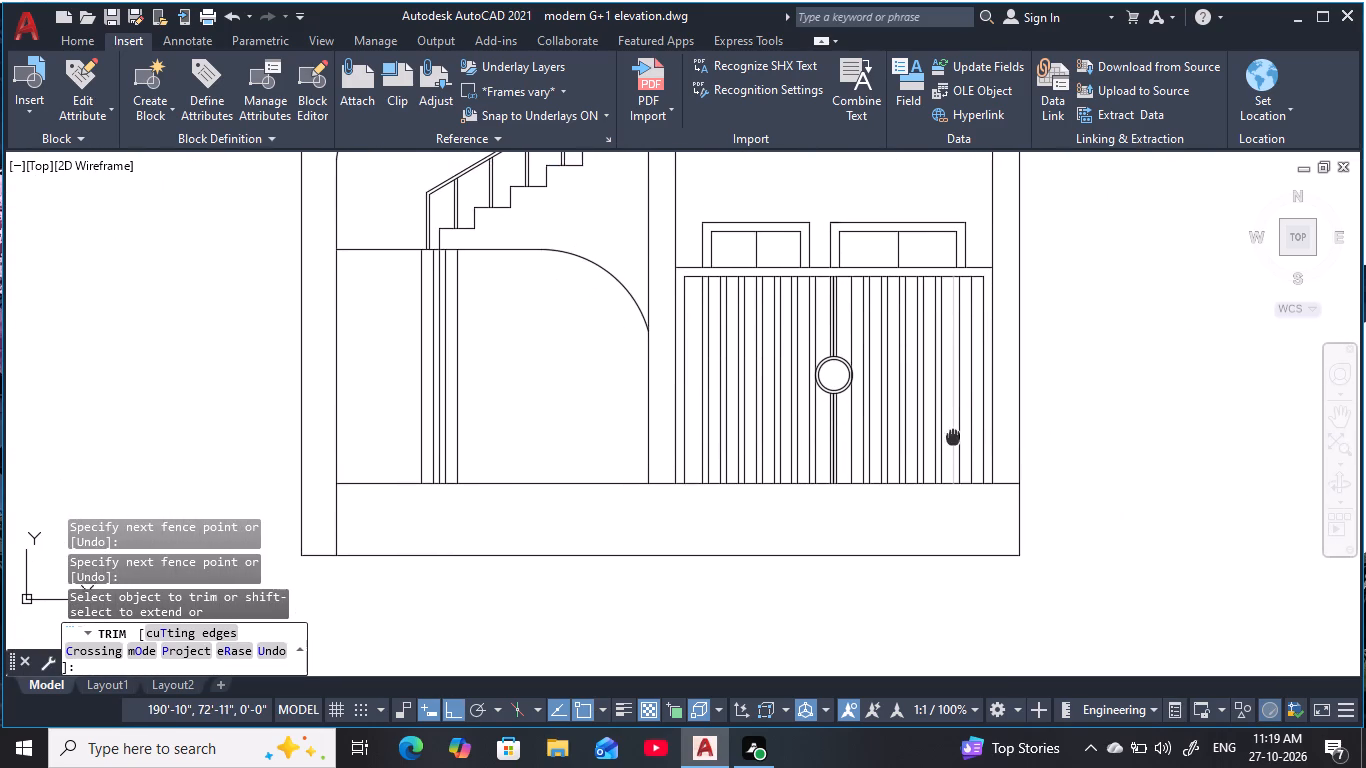
middle_drag(953, 439, 960, 499)
key(Escape)
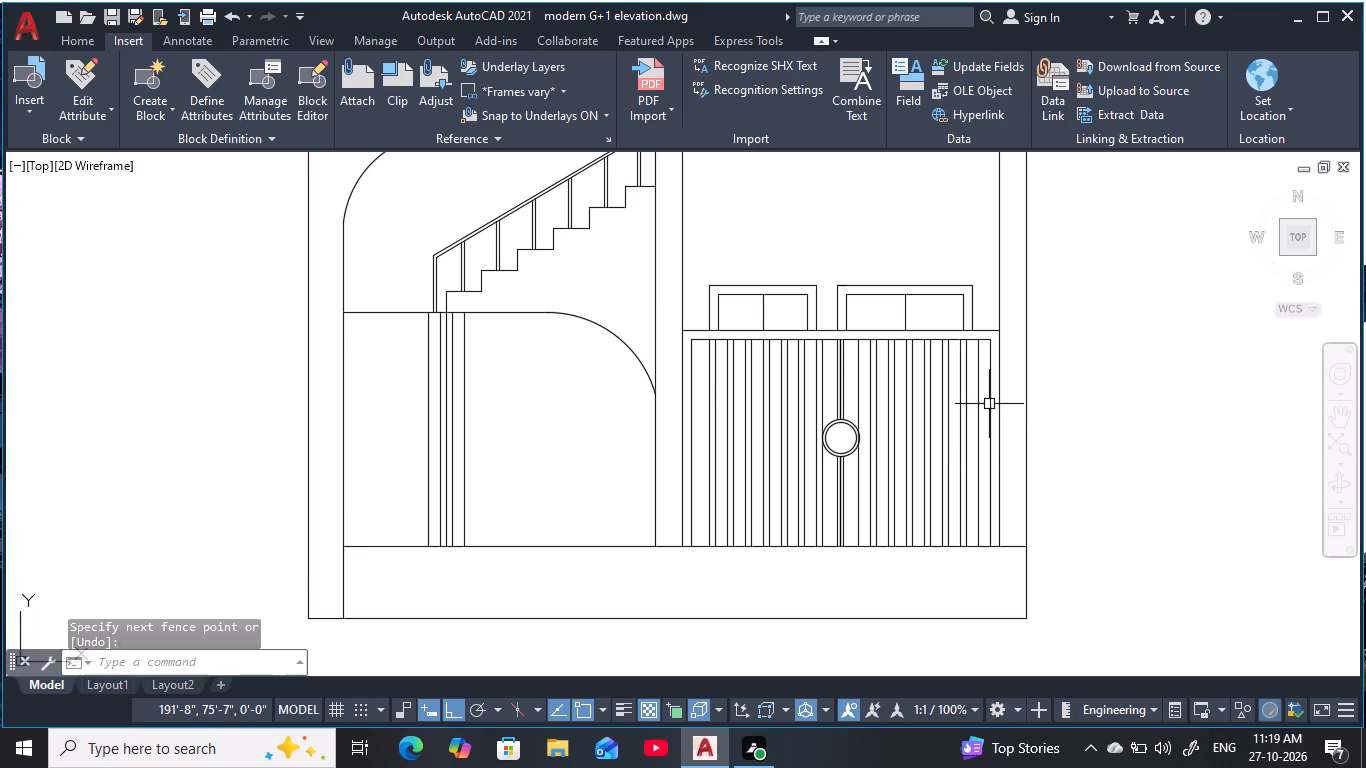
key(Escape)
key(Escape)
Examine the trimmed gate frame against the full house elevation.
scroll(1067, 404, down, 3)
middle_drag(1070, 404, 845, 517)
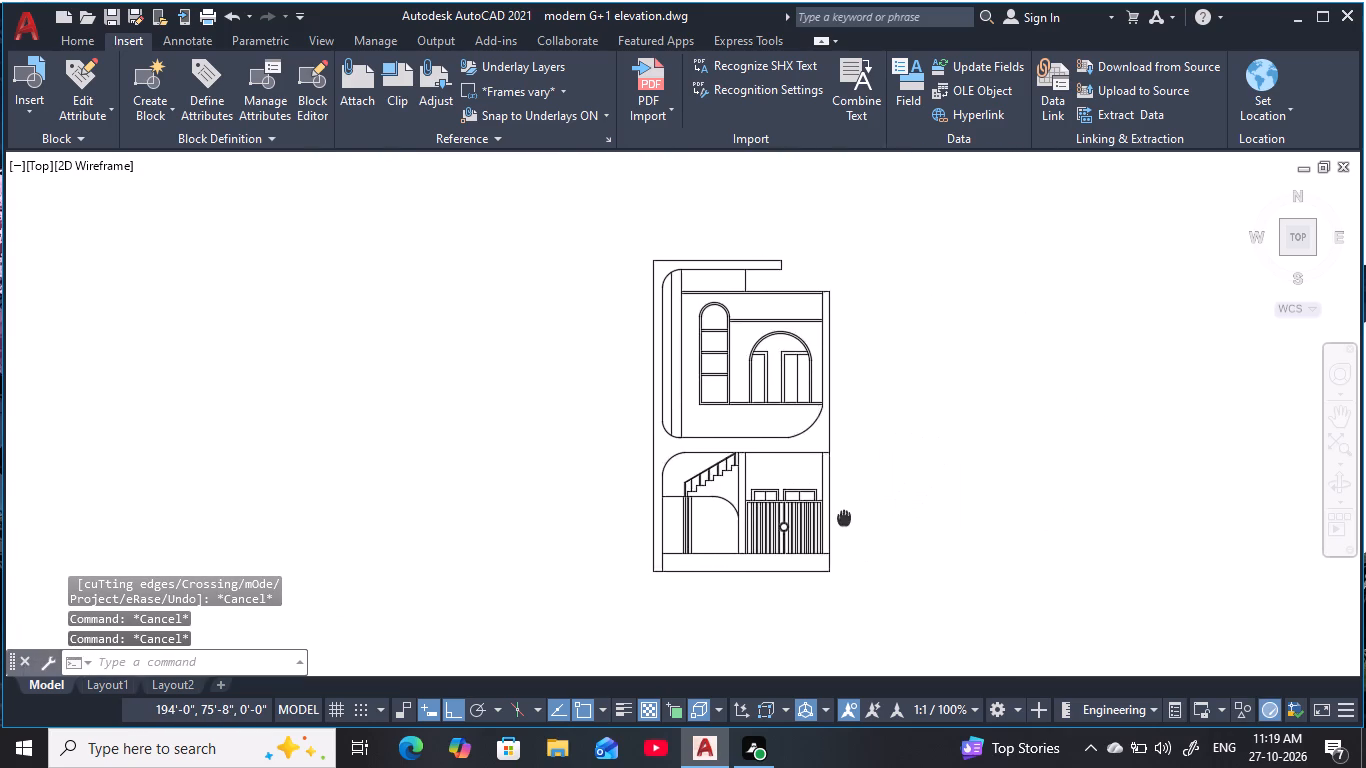
middle_drag(845, 517, 861, 516)
scroll(864, 515, up, 2)
middle_drag(869, 520, 991, 536)
scroll(991, 536, down, 1)
middle_click(994, 543)
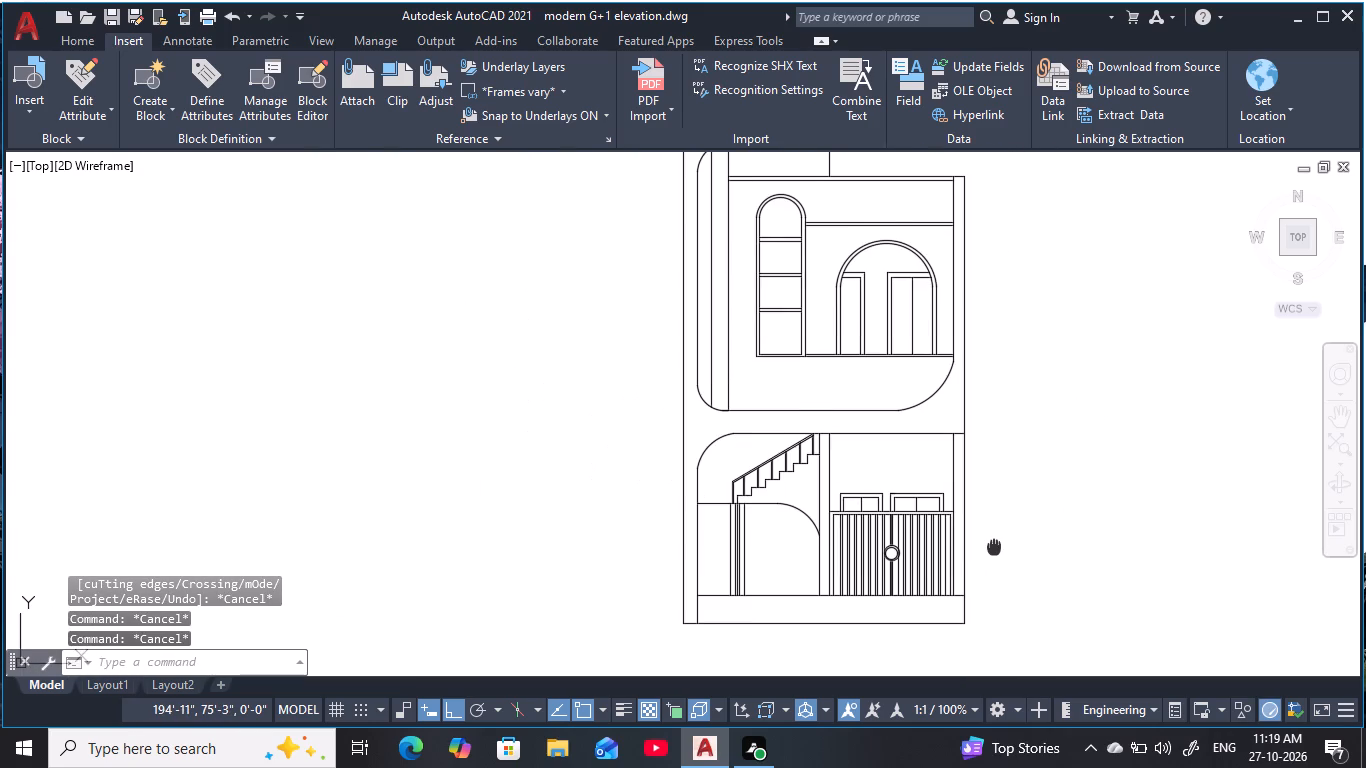
key(Escape)
key(Escape)
key(Escape)
key(Escape)
key(Escape)
key(Escape)
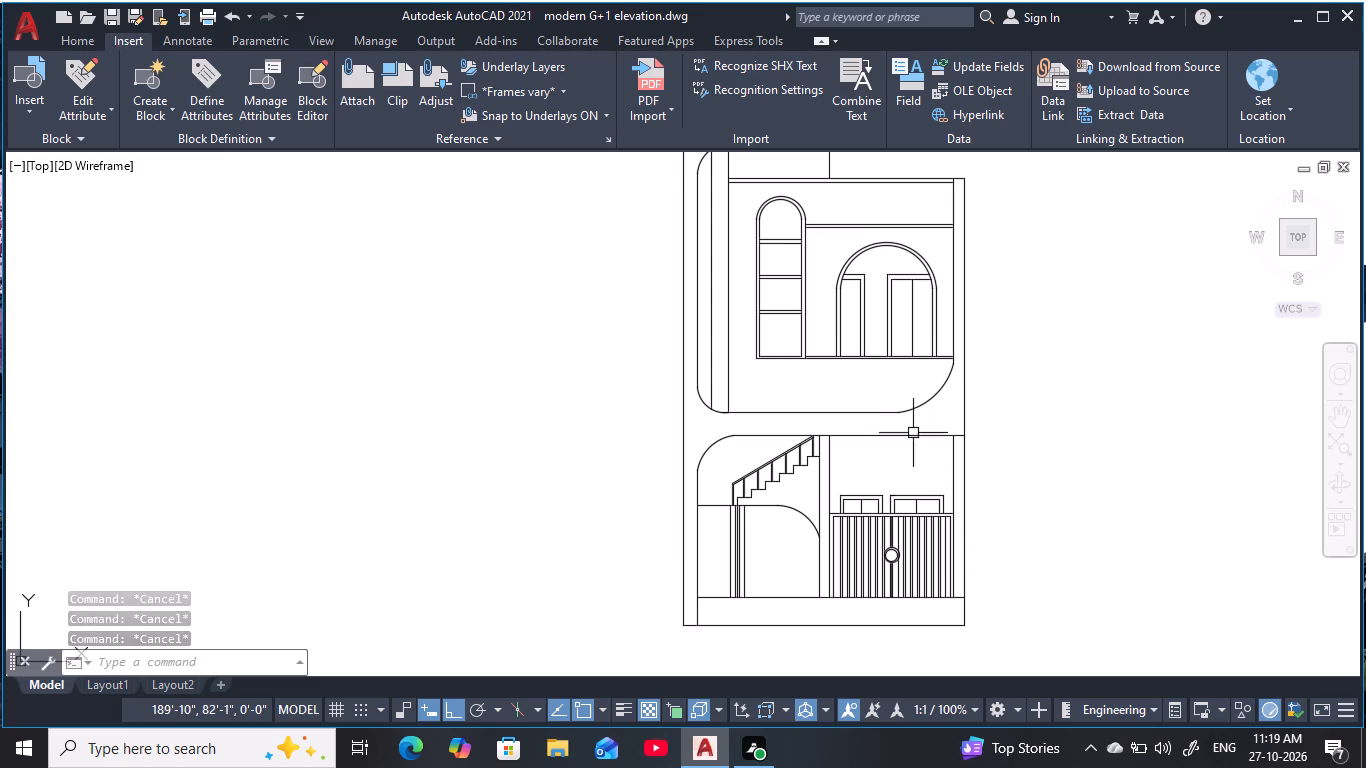
middle_drag(883, 405, 878, 486)
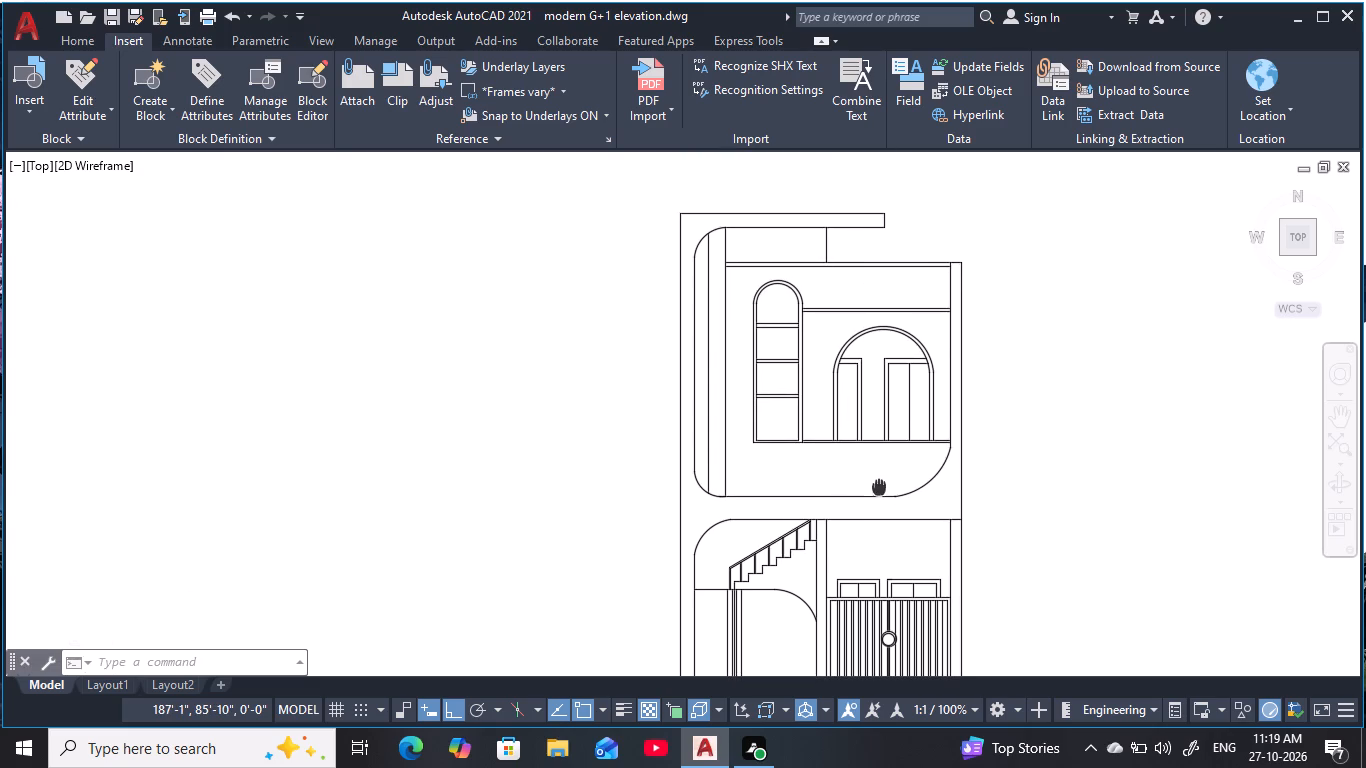
middle_drag(878, 486, 852, 449)
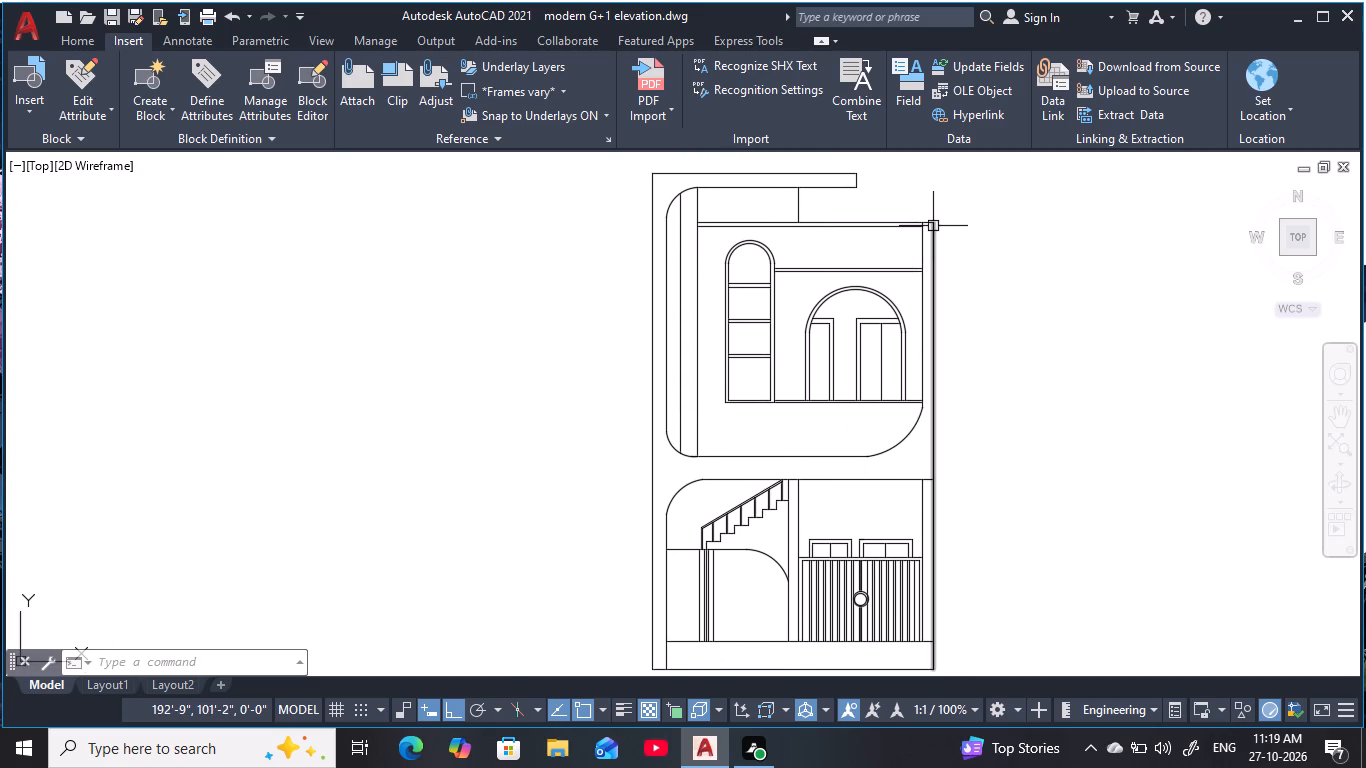
scroll(931, 230, up, 1)
scroll(1036, 480, down, 2)
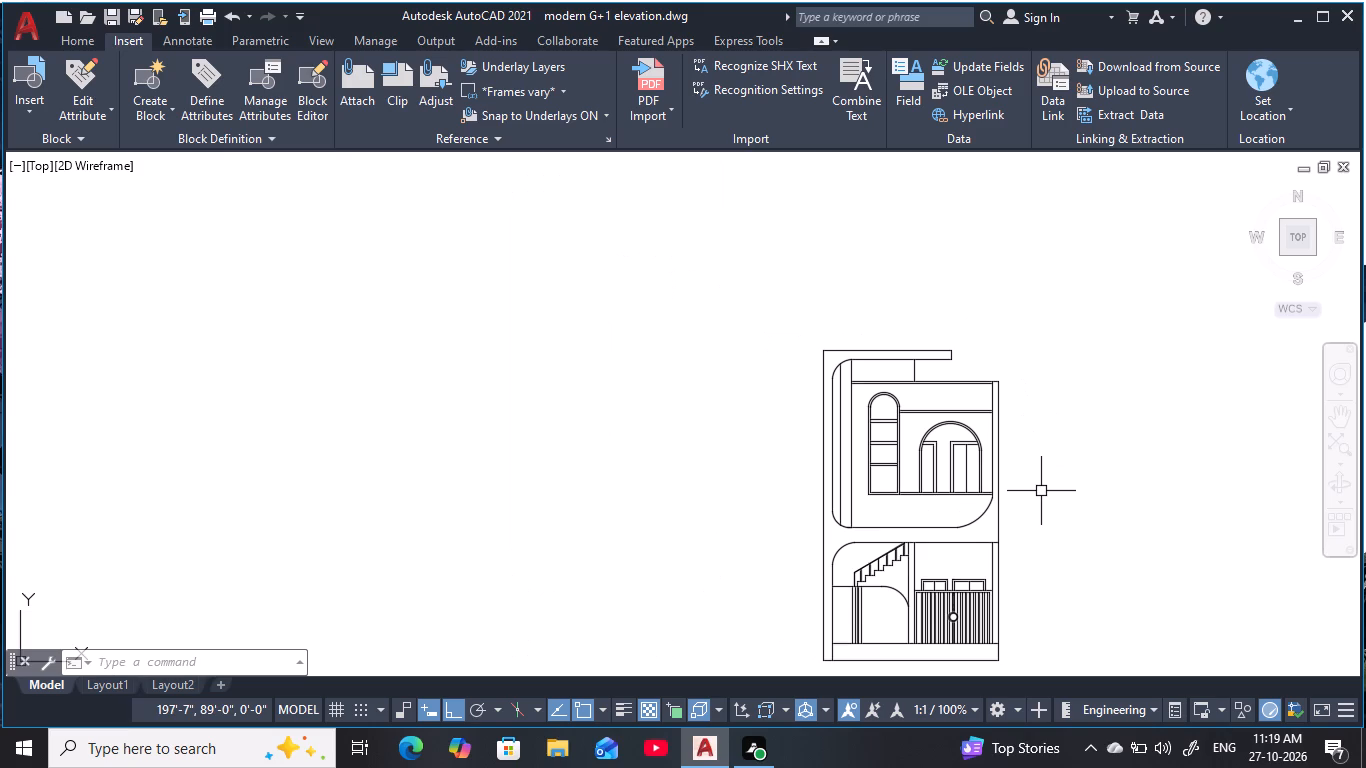
middle_drag(983, 413, 886, 298)
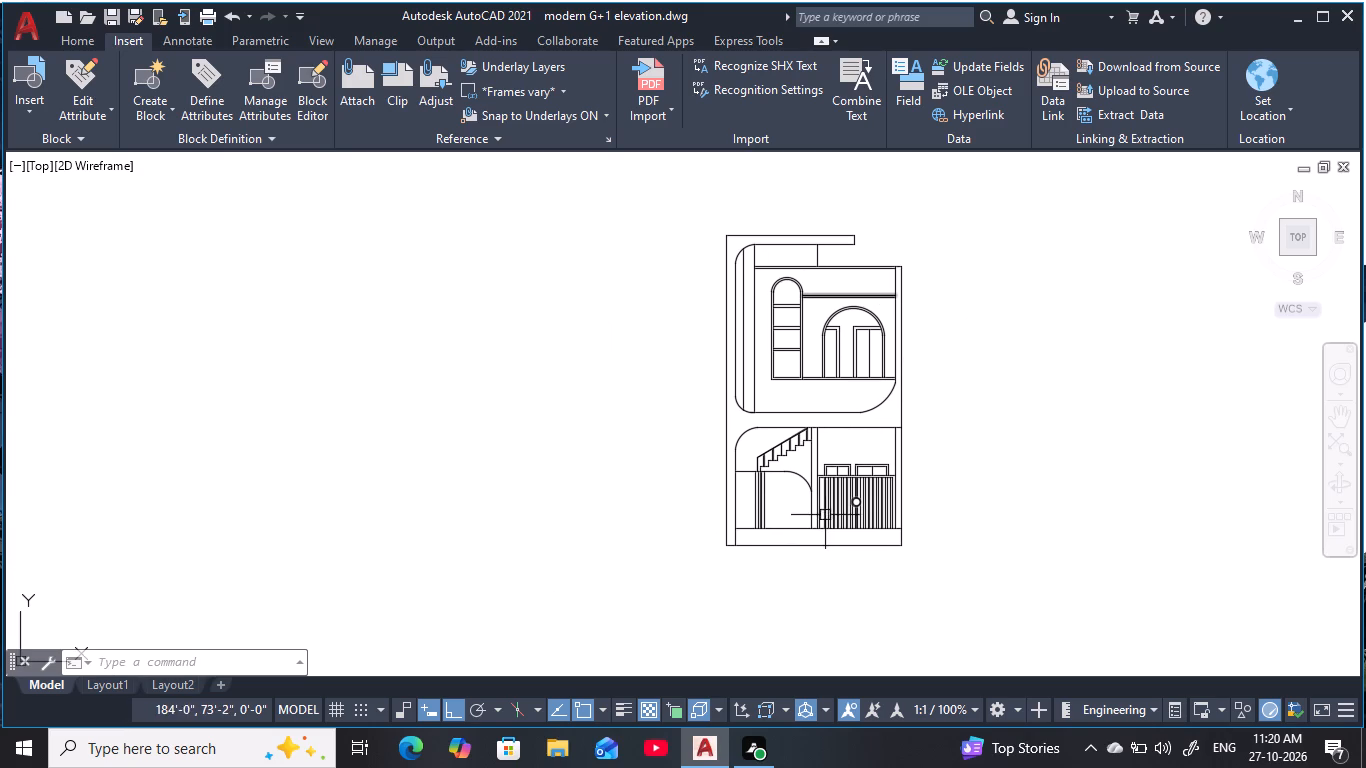
Hatch the house's outer frame, covering the roof slab, full-height left wall, mid-floor slab and upper right wall, with a solid fill in colour 99,100,102.
key(Escape)
key(Escape)
text(h)
key(space)
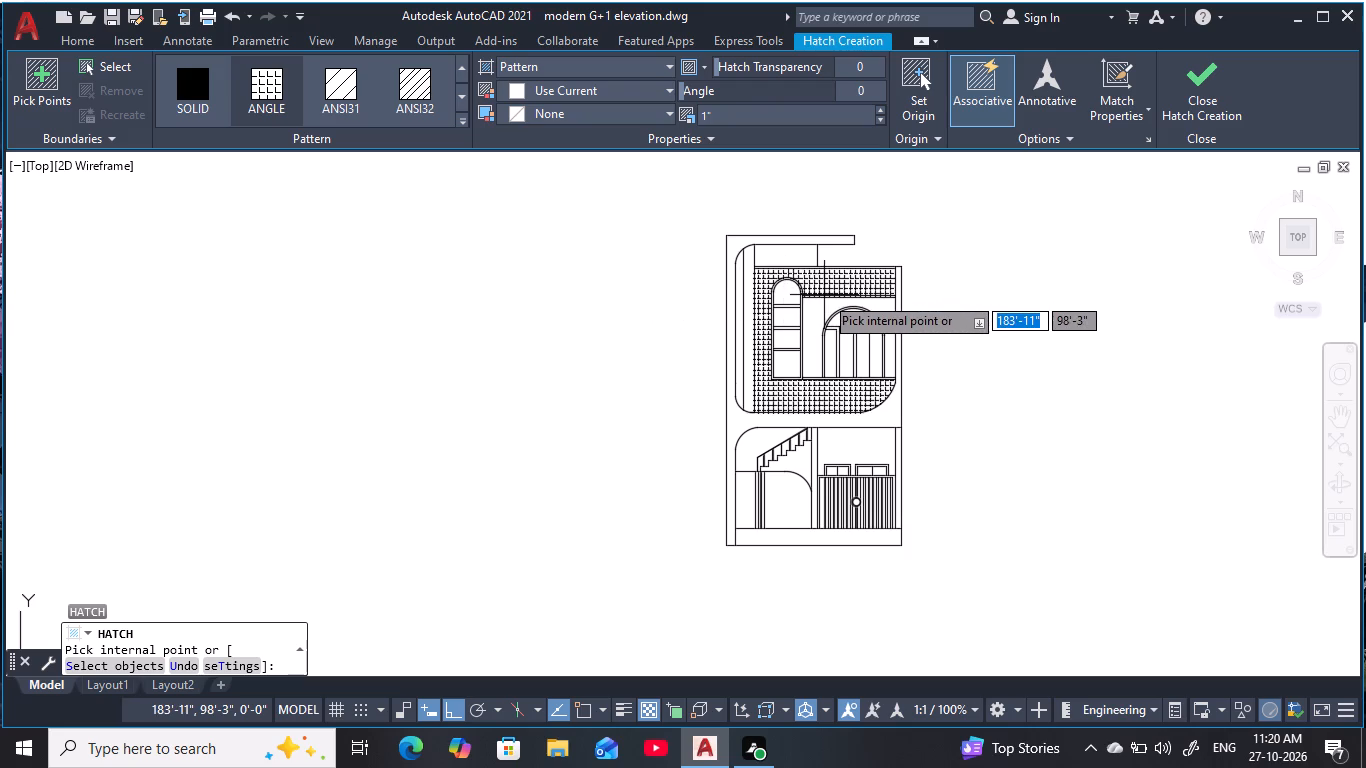
click(655, 69)
drag(753, 62, 661, 72)
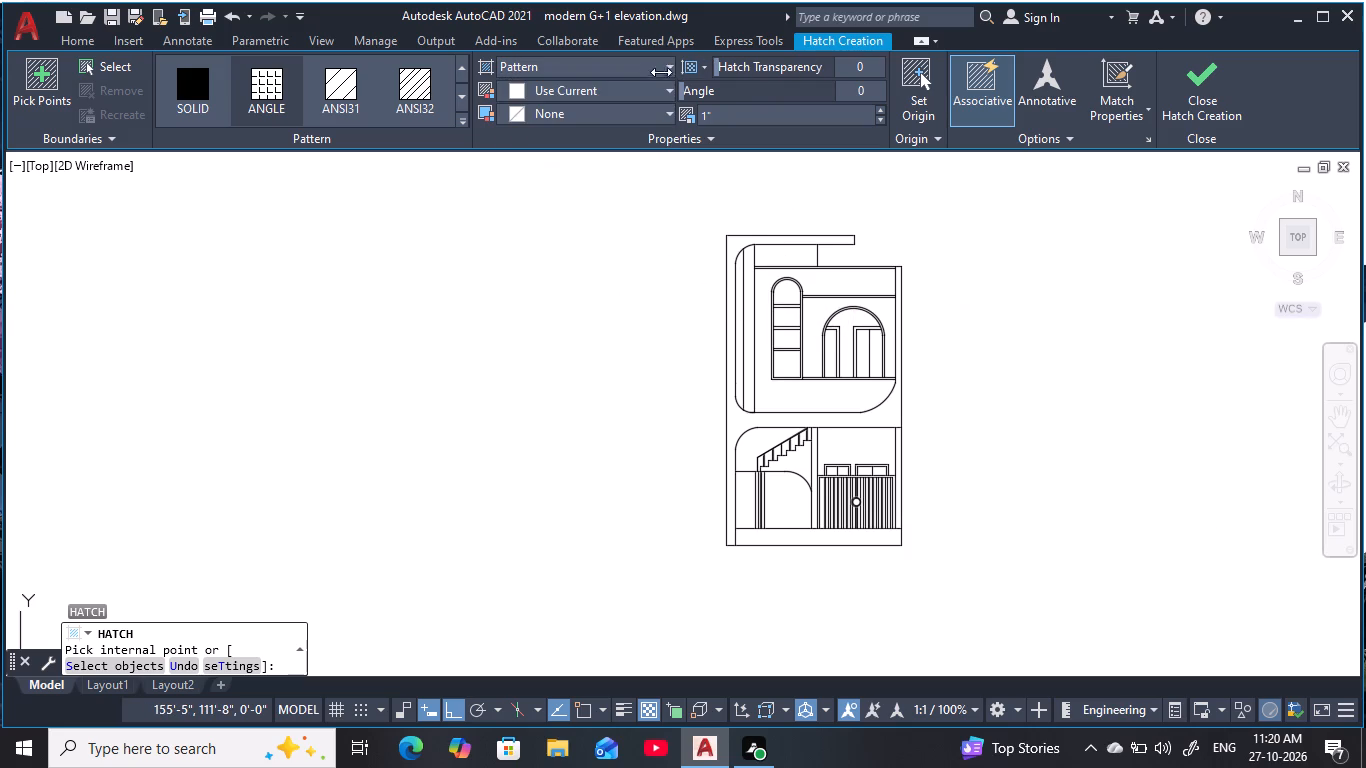
drag(661, 72, 667, 76)
drag(768, 60, 652, 85)
click(642, 69)
click(581, 100)
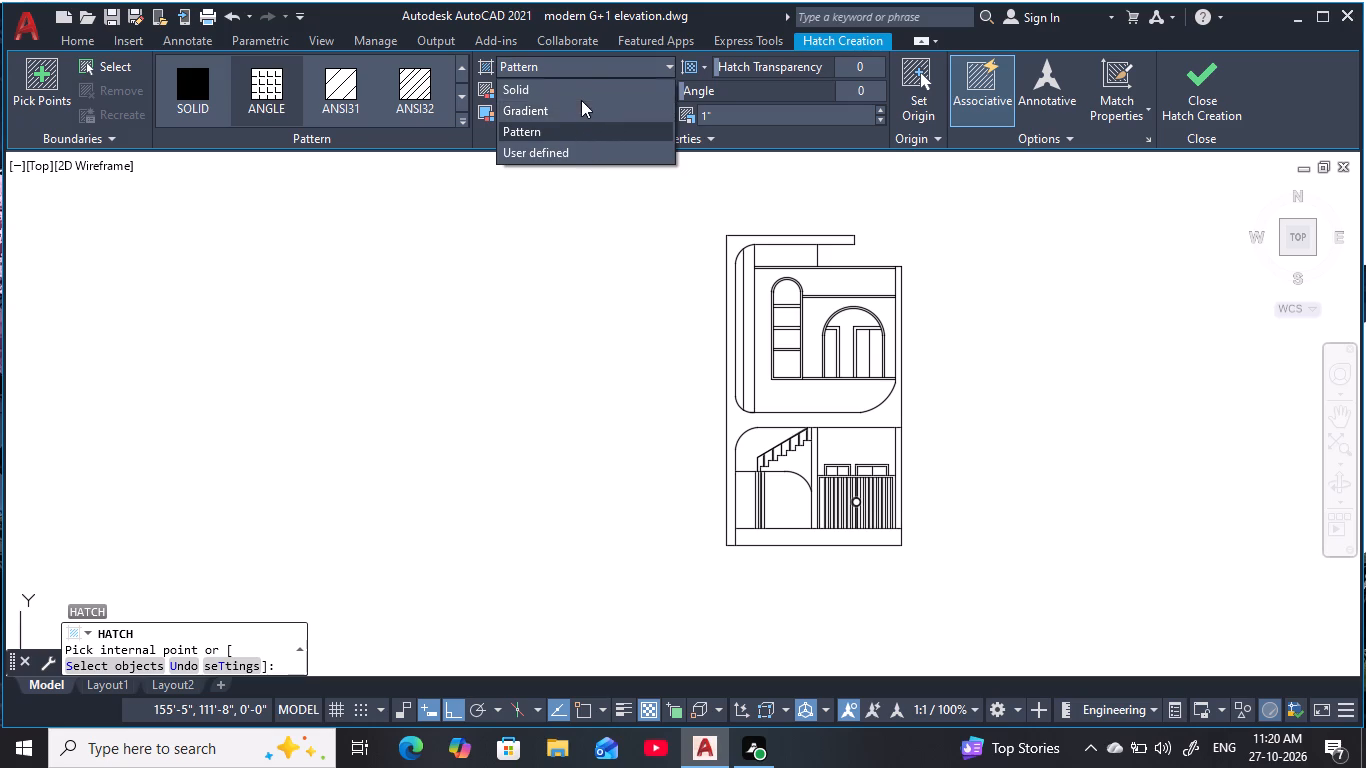
click(587, 68)
click(591, 86)
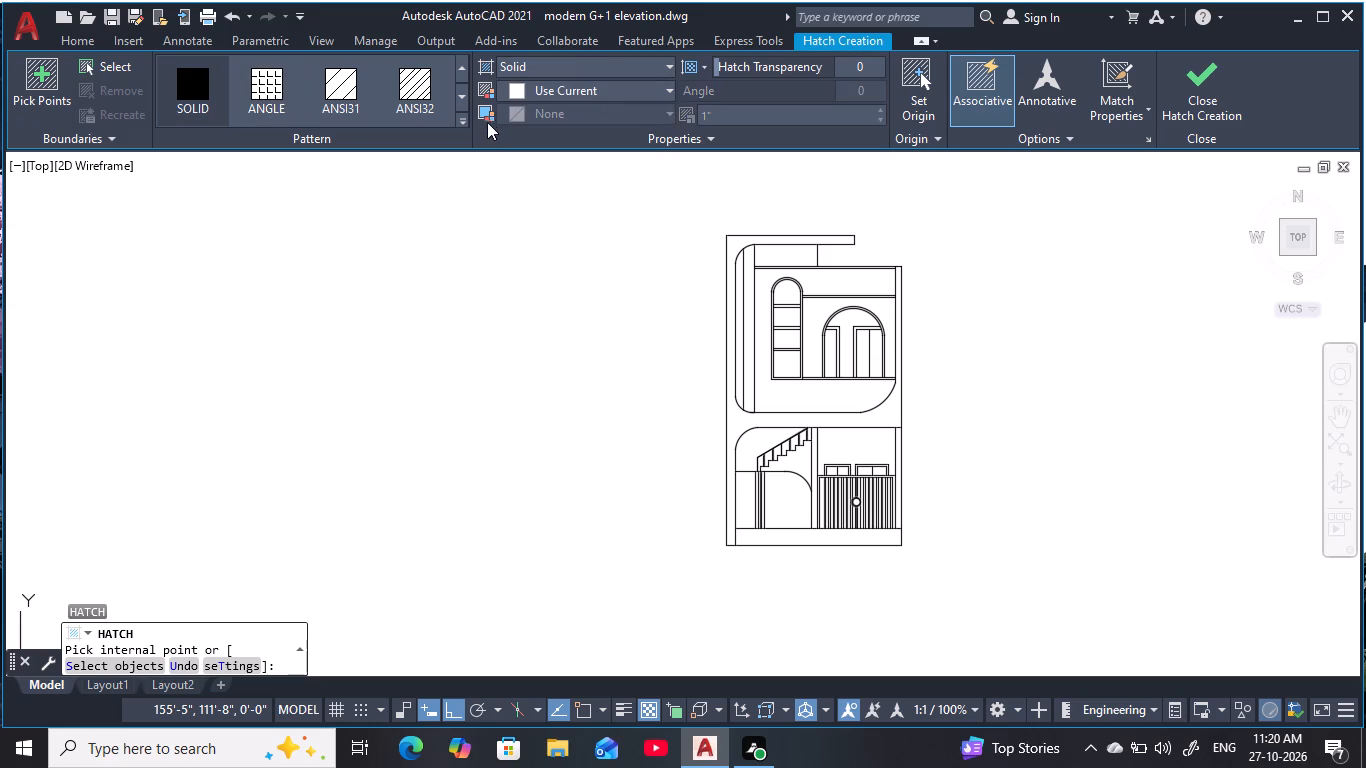
click(462, 123)
scroll(419, 225, down, 8)
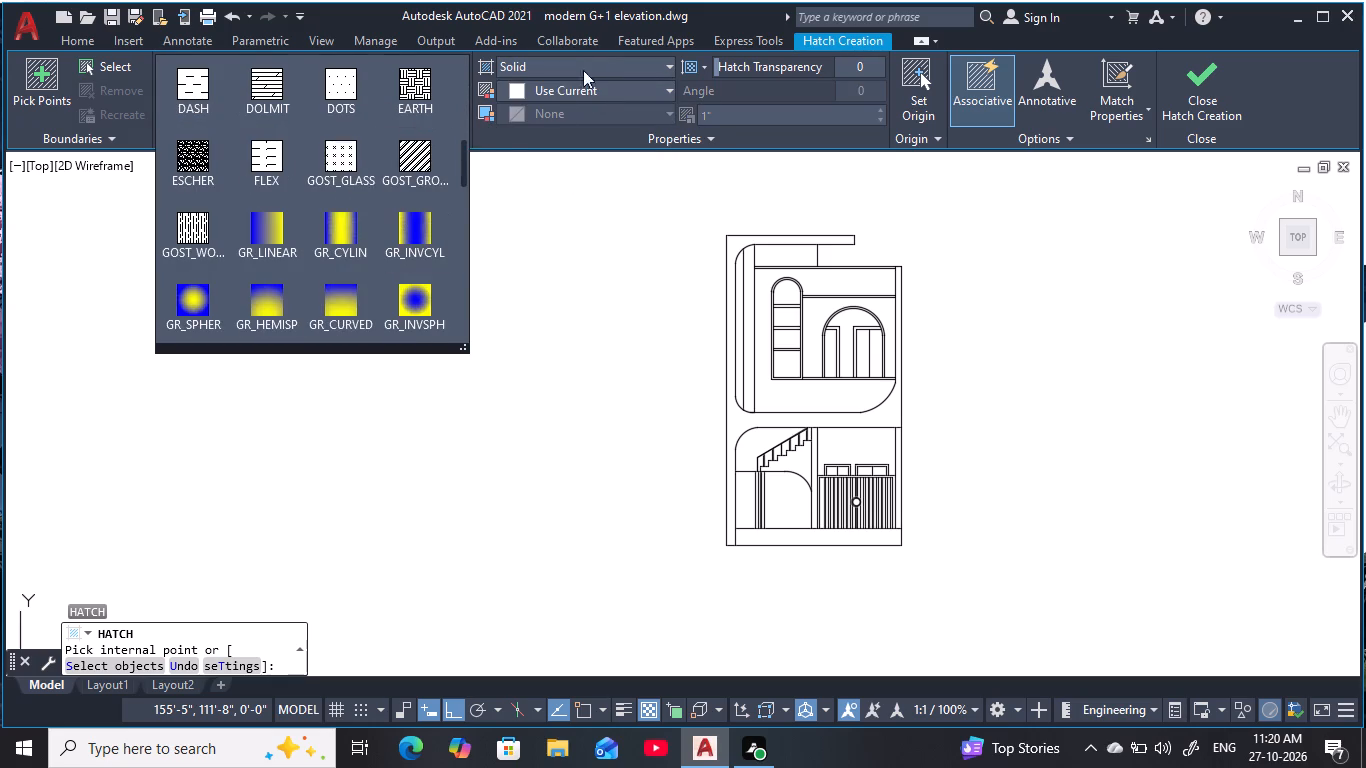
click(614, 65)
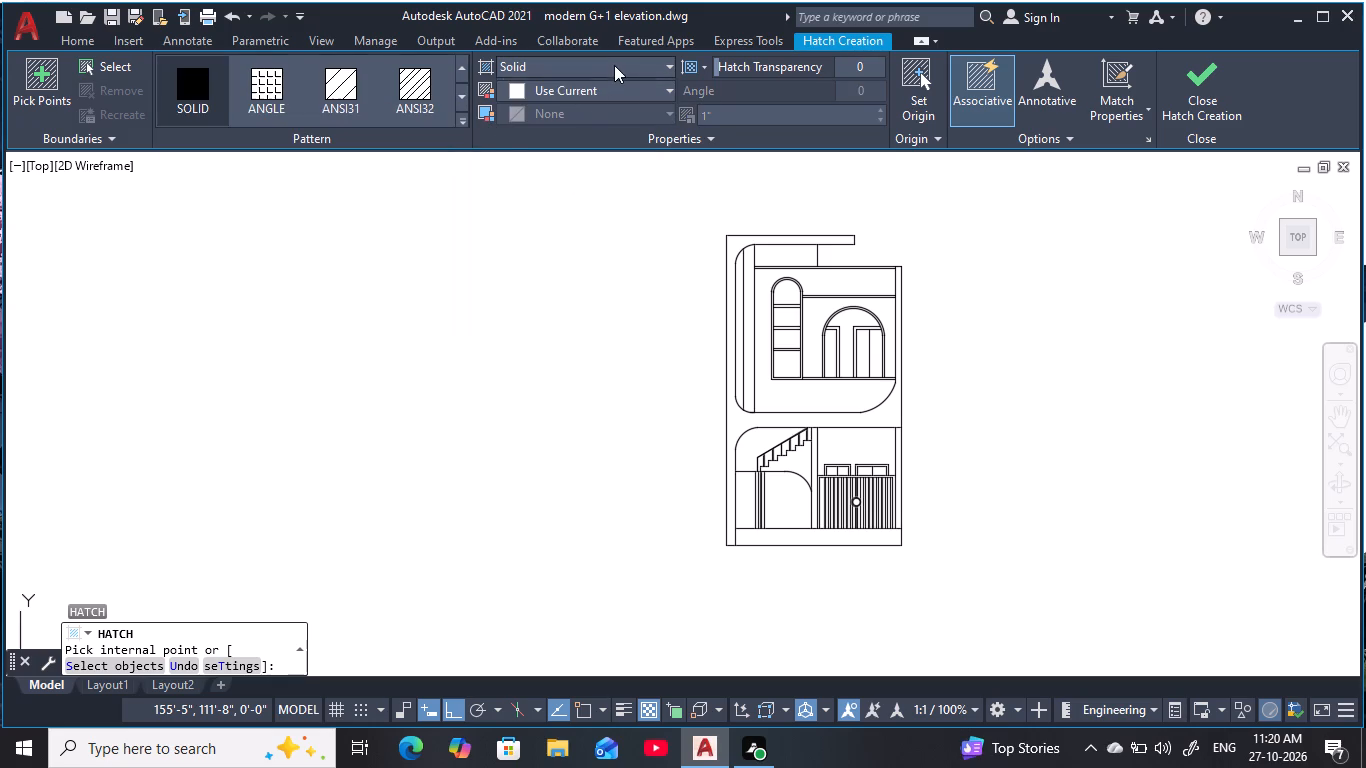
click(603, 61)
click(592, 87)
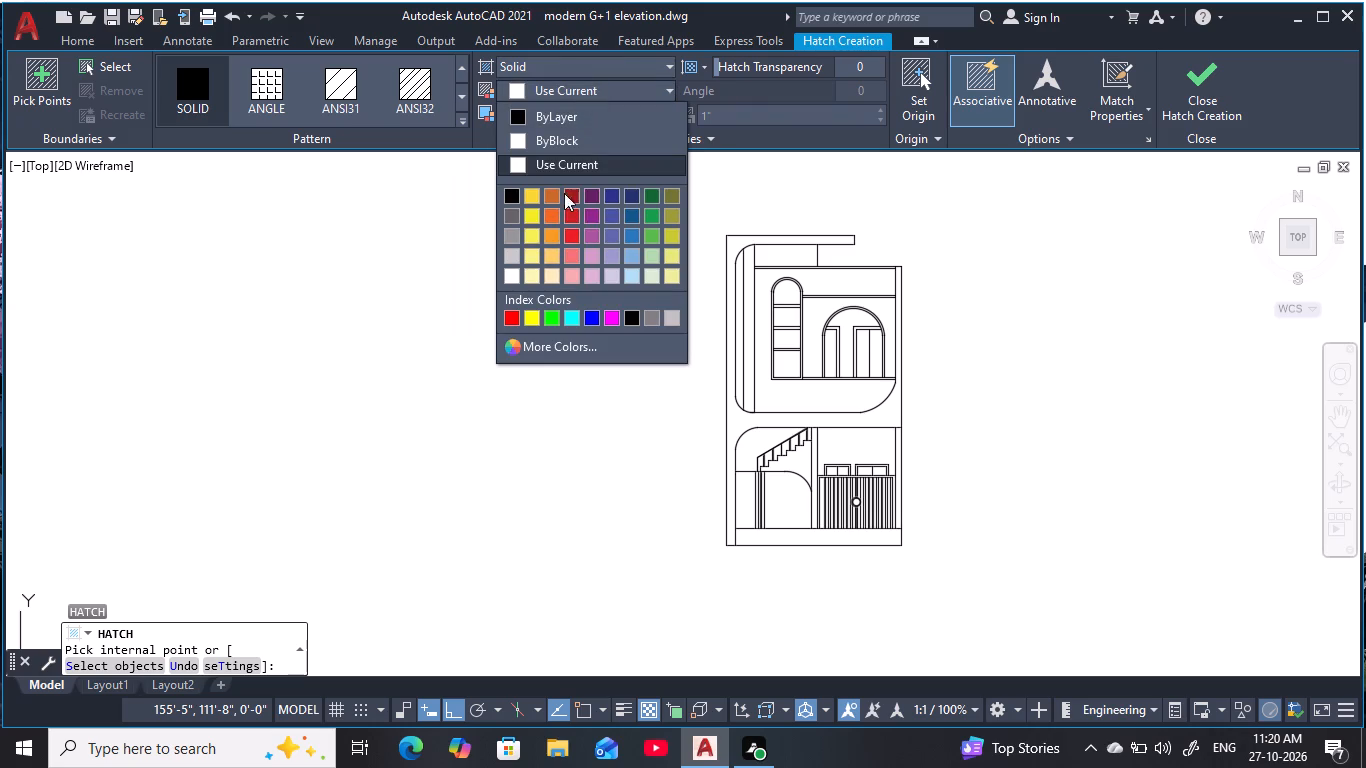
scroll(578, 269, down, 3)
click(504, 215)
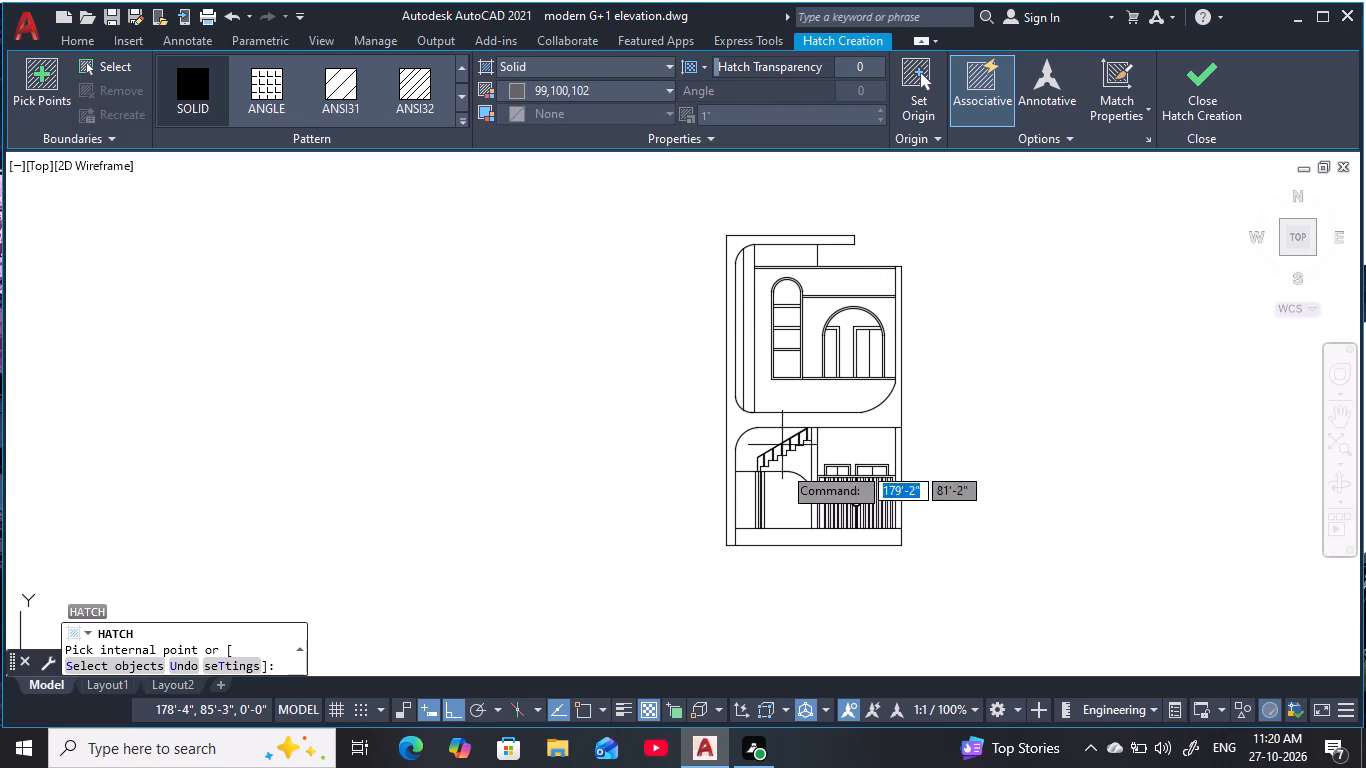
scroll(785, 476, up, 3)
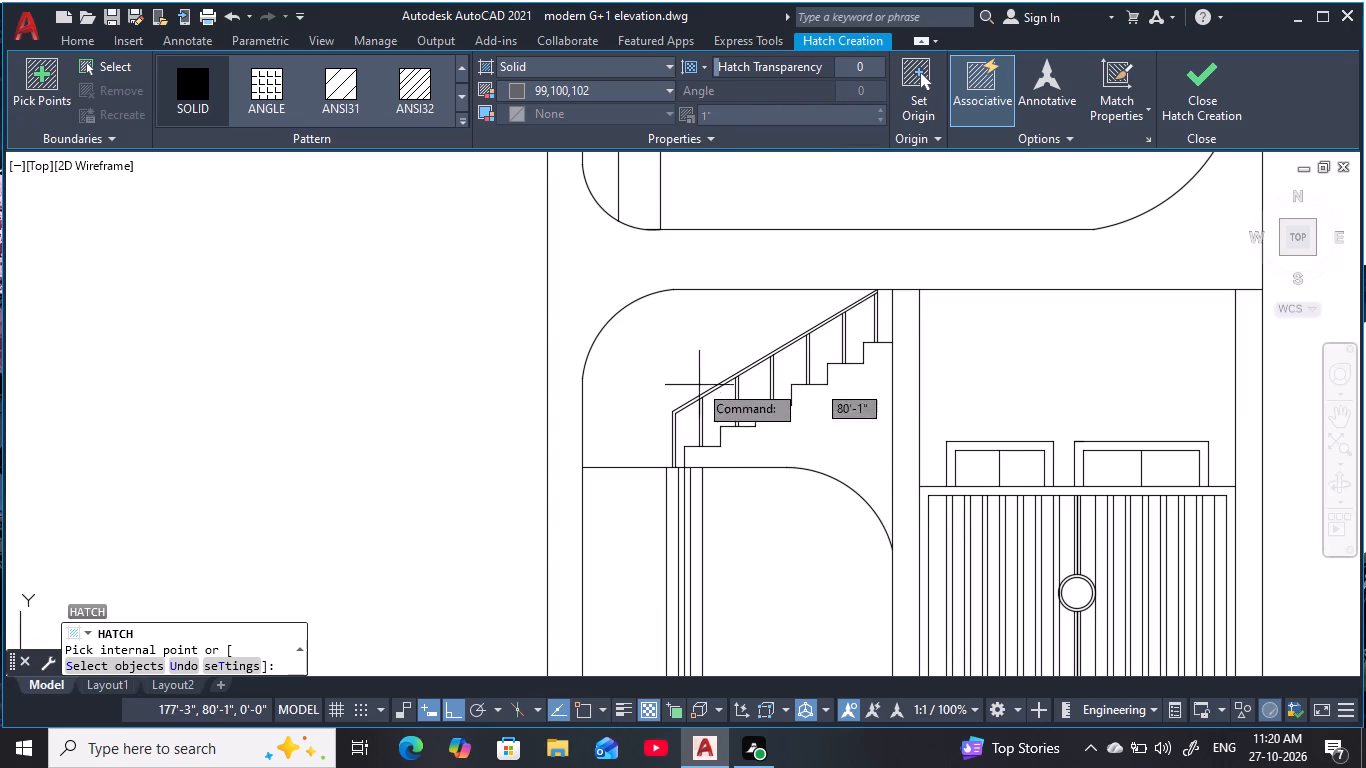
scroll(617, 274, down, 1)
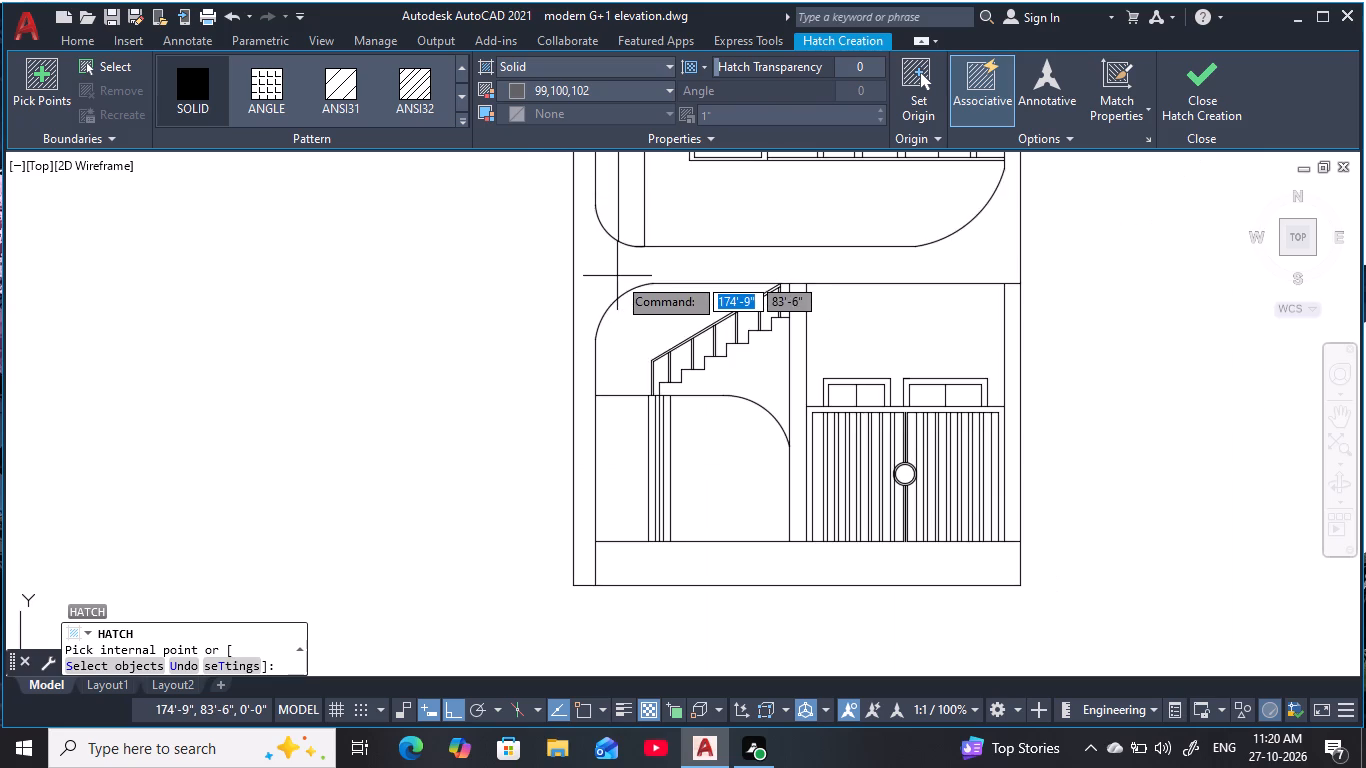
scroll(617, 276, down, 3)
middle_drag(619, 276, 640, 345)
scroll(640, 345, up, 2)
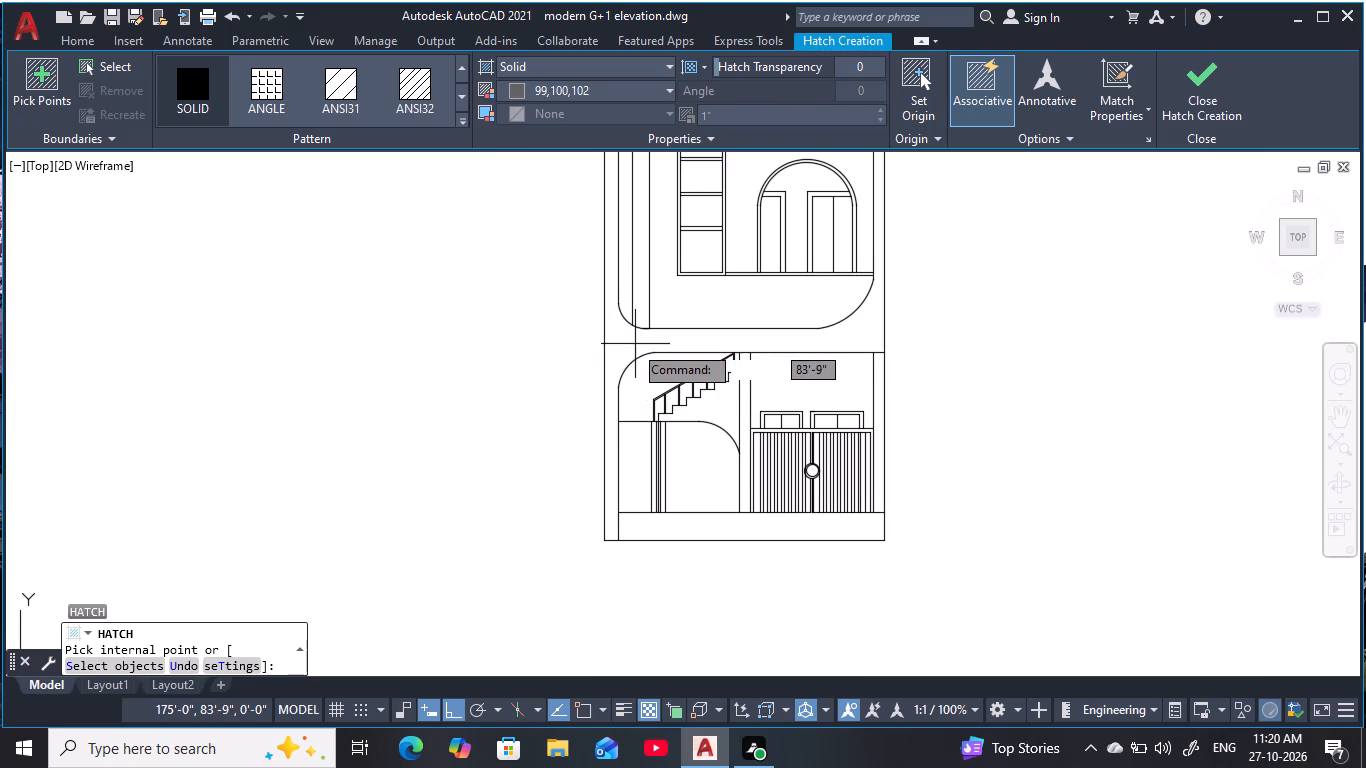
scroll(628, 351, down, 1)
middle_drag(628, 350, 628, 356)
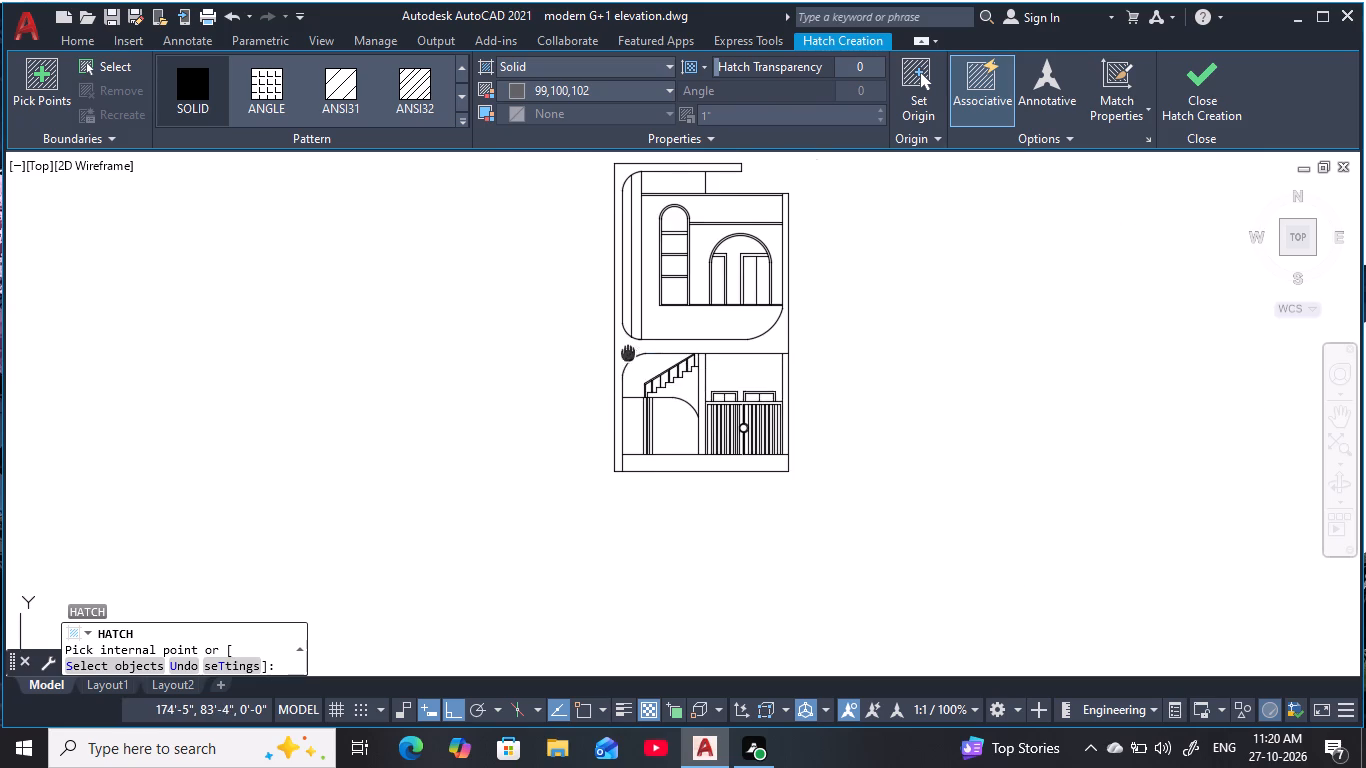
middle_drag(628, 356, 631, 439)
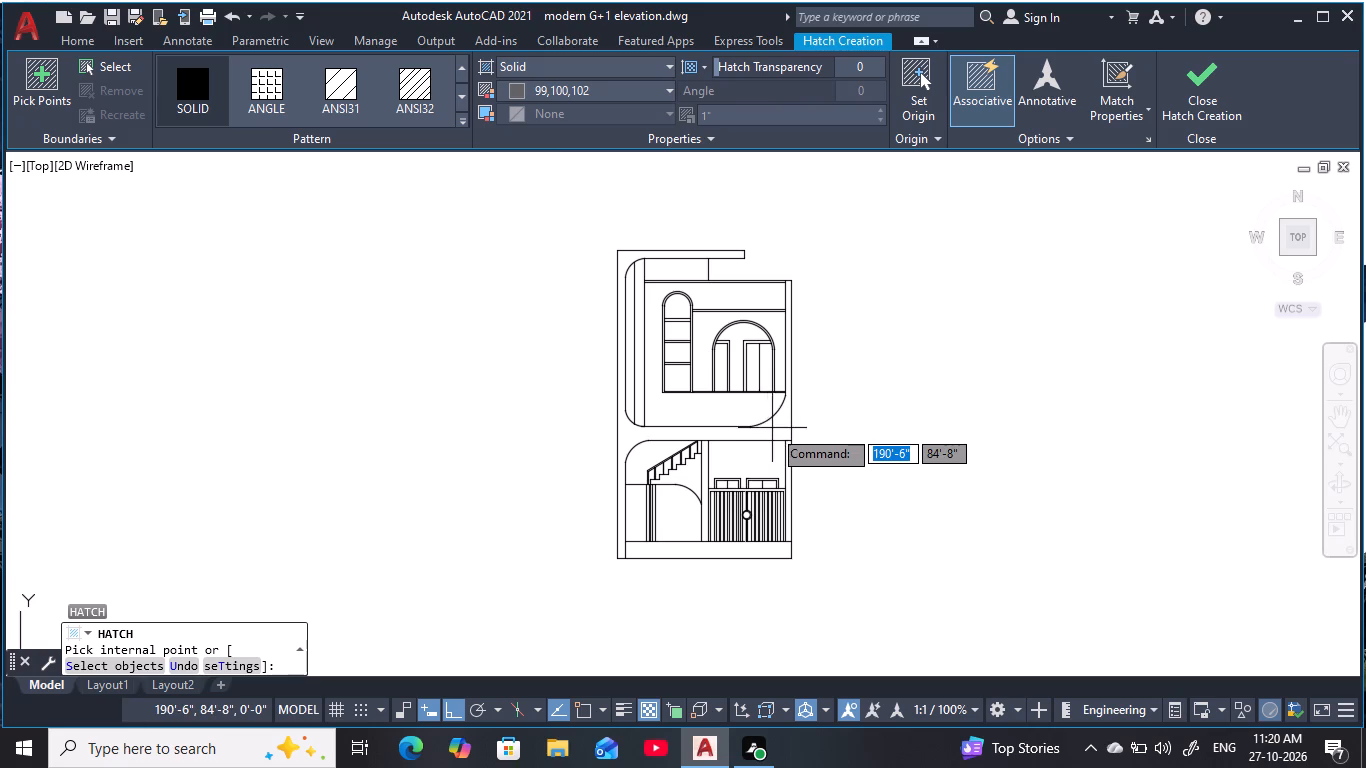
scroll(772, 428, up, 1)
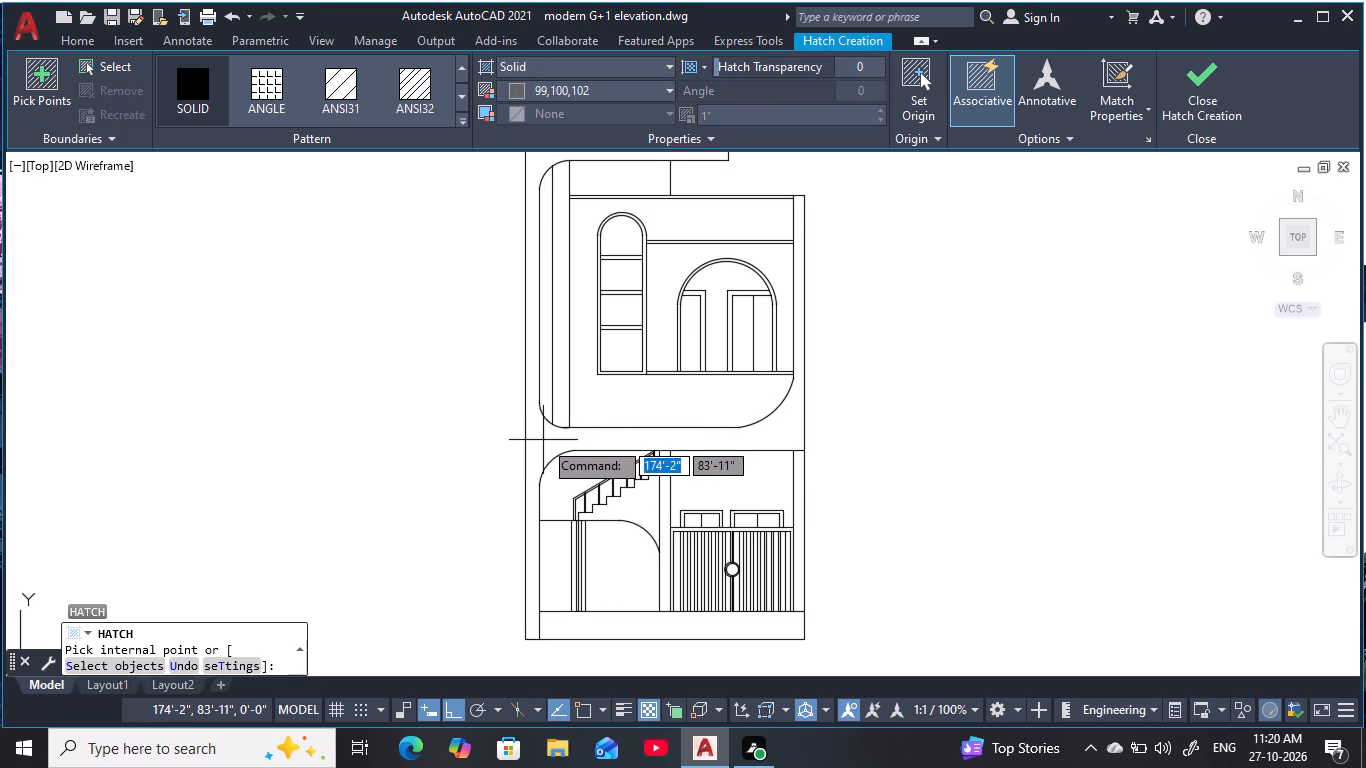
middle_drag(539, 440, 576, 471)
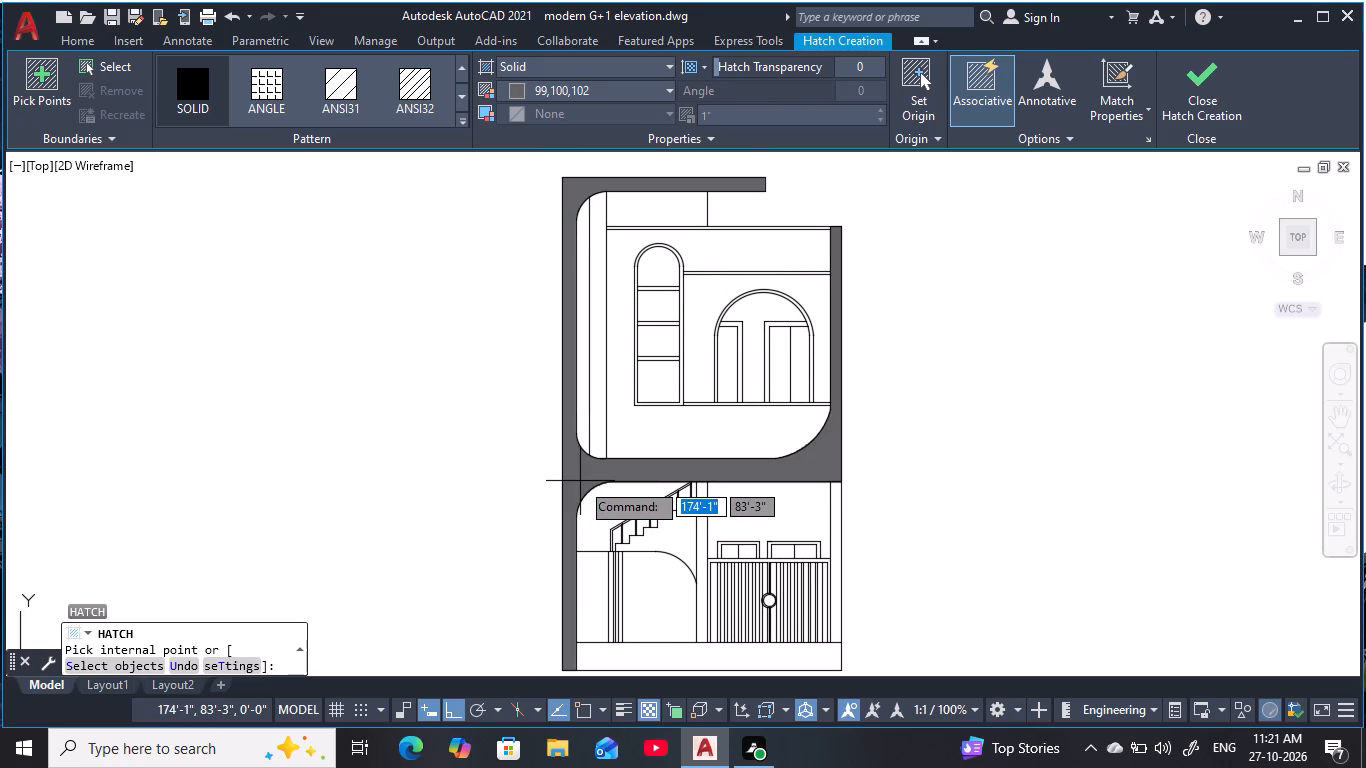
click(580, 481)
key(Escape)
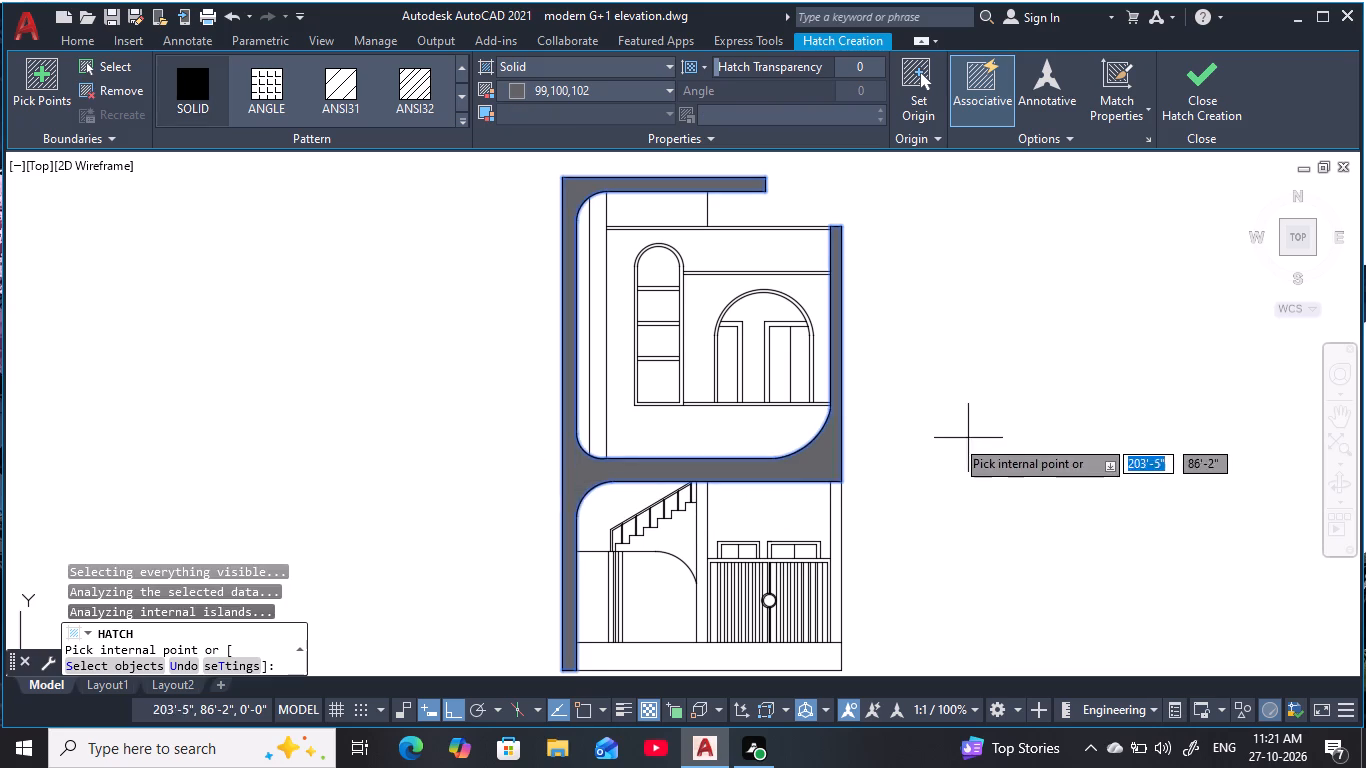
key(Escape)
key(Escape)
key(Escape)
middle_drag(837, 425, 910, 418)
key(Escape)
key(Escape)
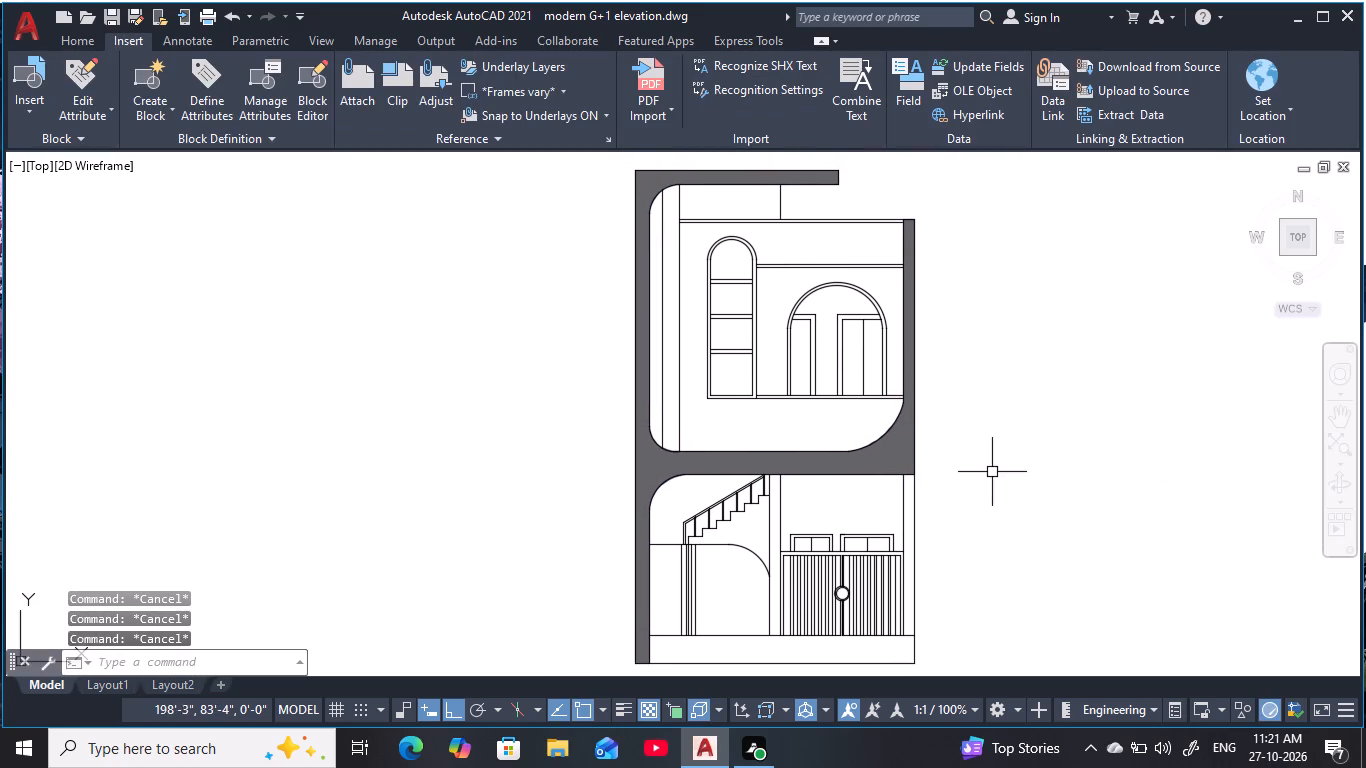
key(Escape)
key(Escape)
key(Escape)
key(Escape)
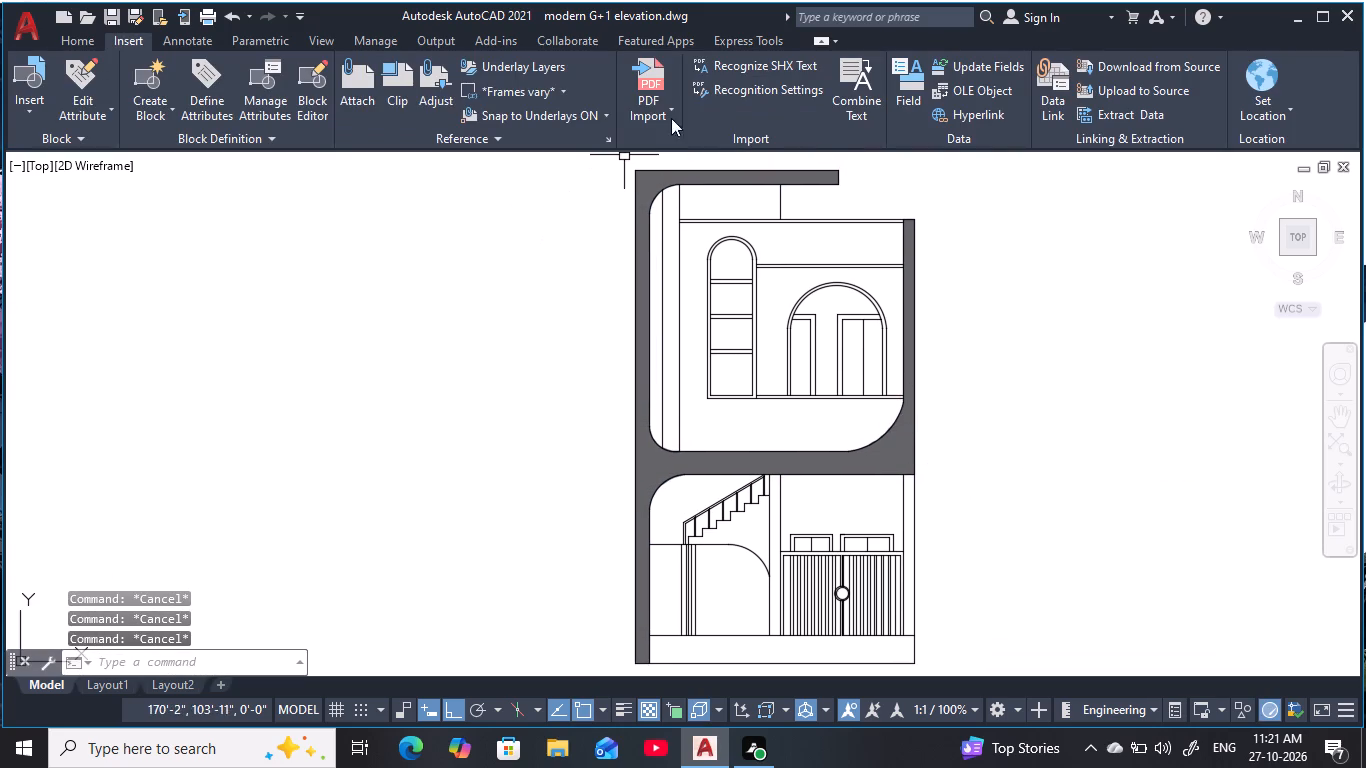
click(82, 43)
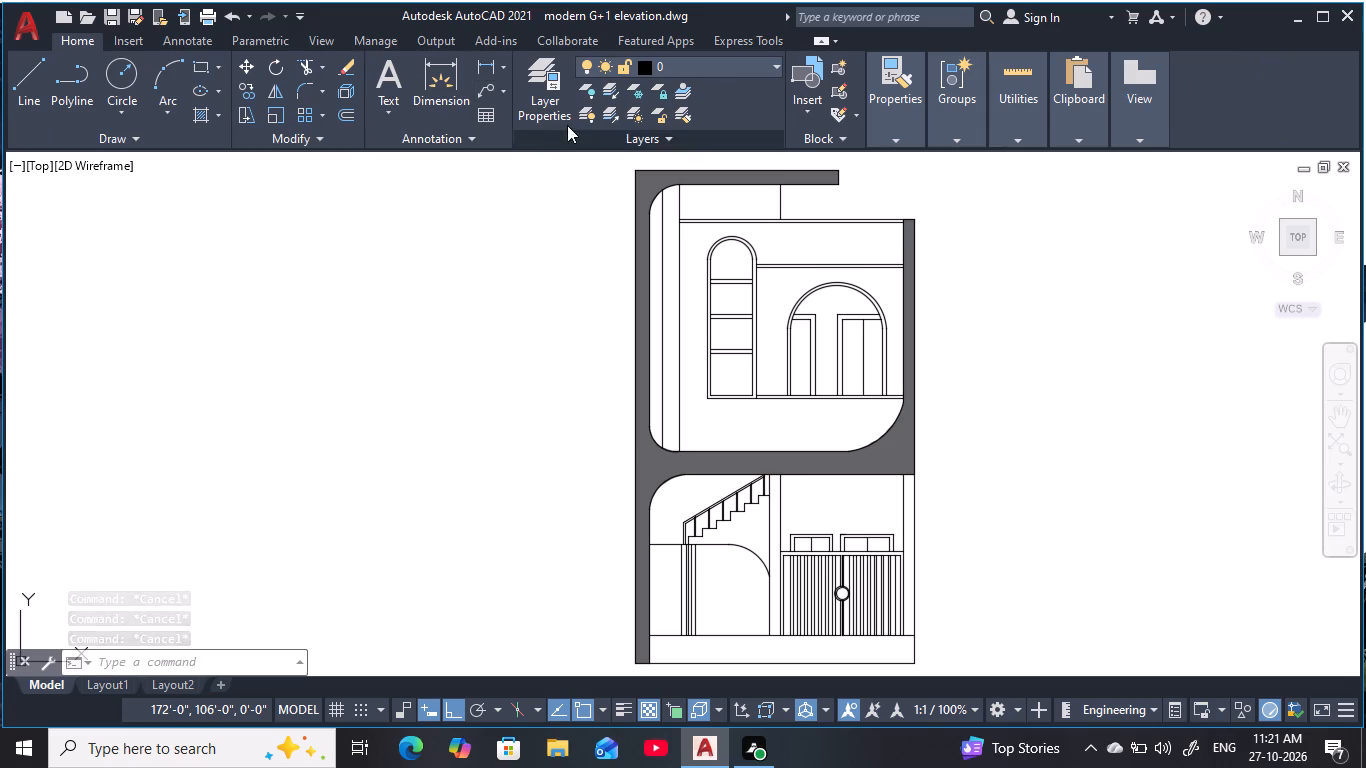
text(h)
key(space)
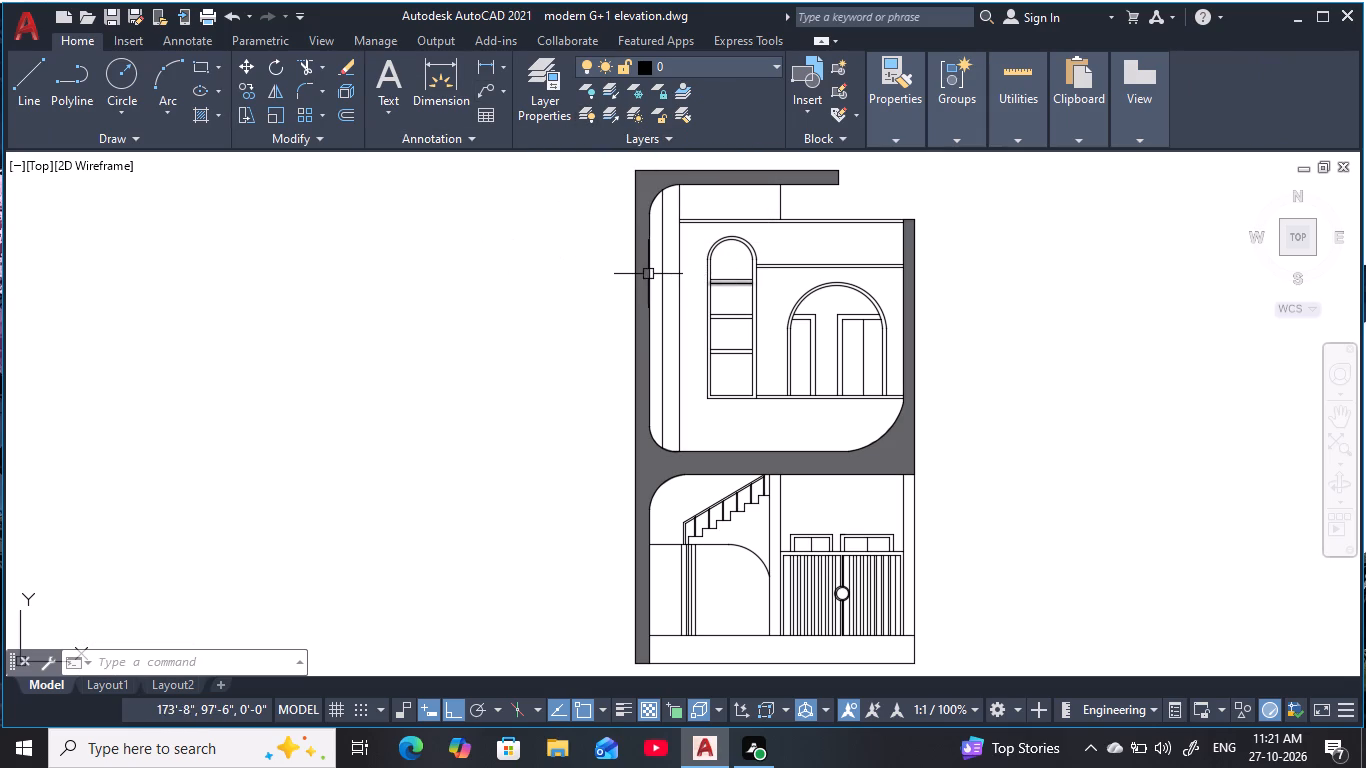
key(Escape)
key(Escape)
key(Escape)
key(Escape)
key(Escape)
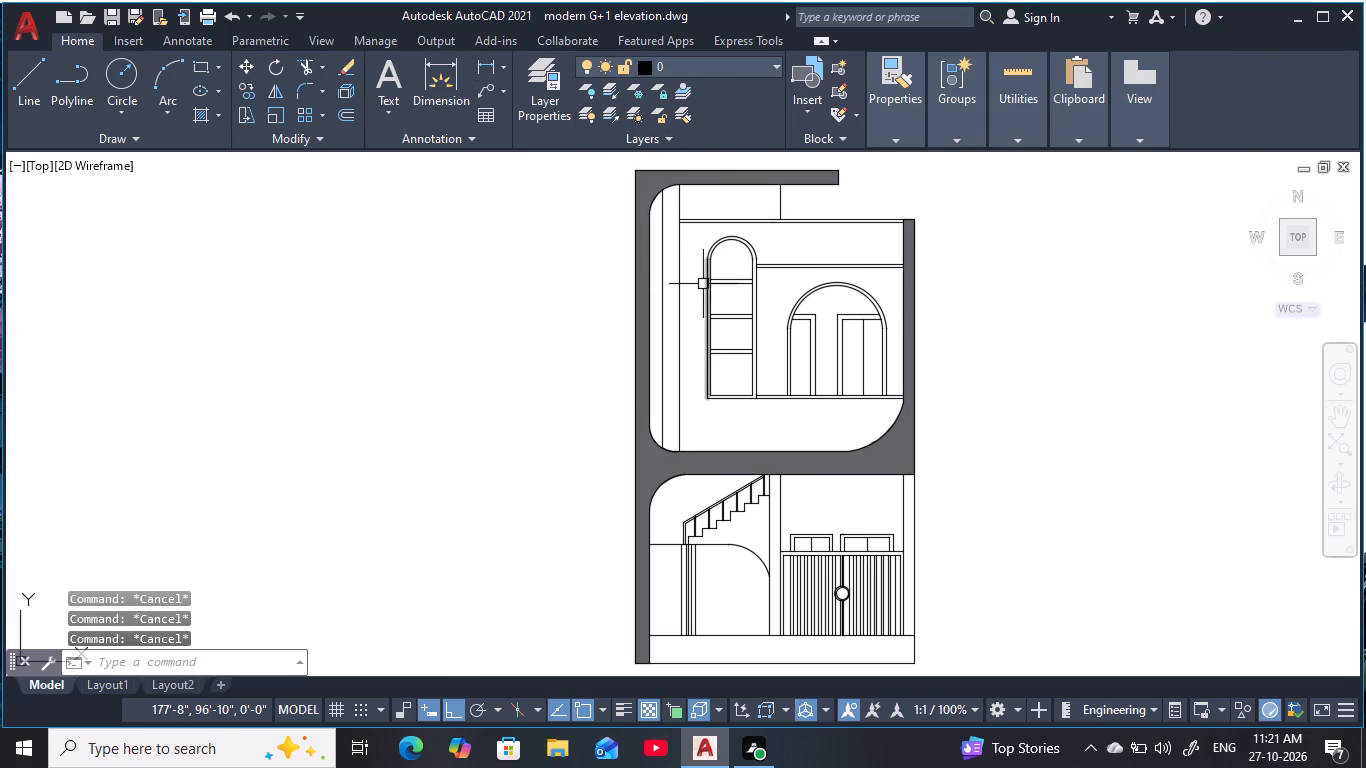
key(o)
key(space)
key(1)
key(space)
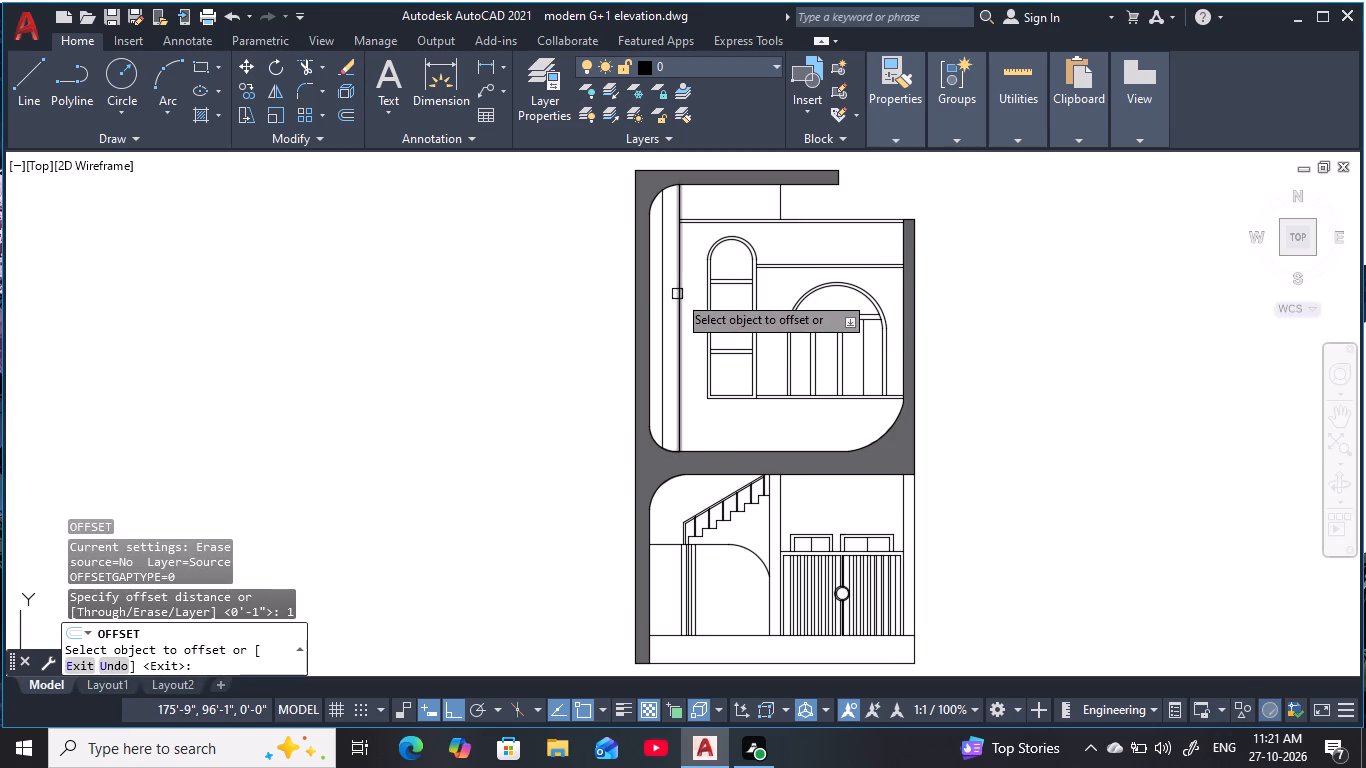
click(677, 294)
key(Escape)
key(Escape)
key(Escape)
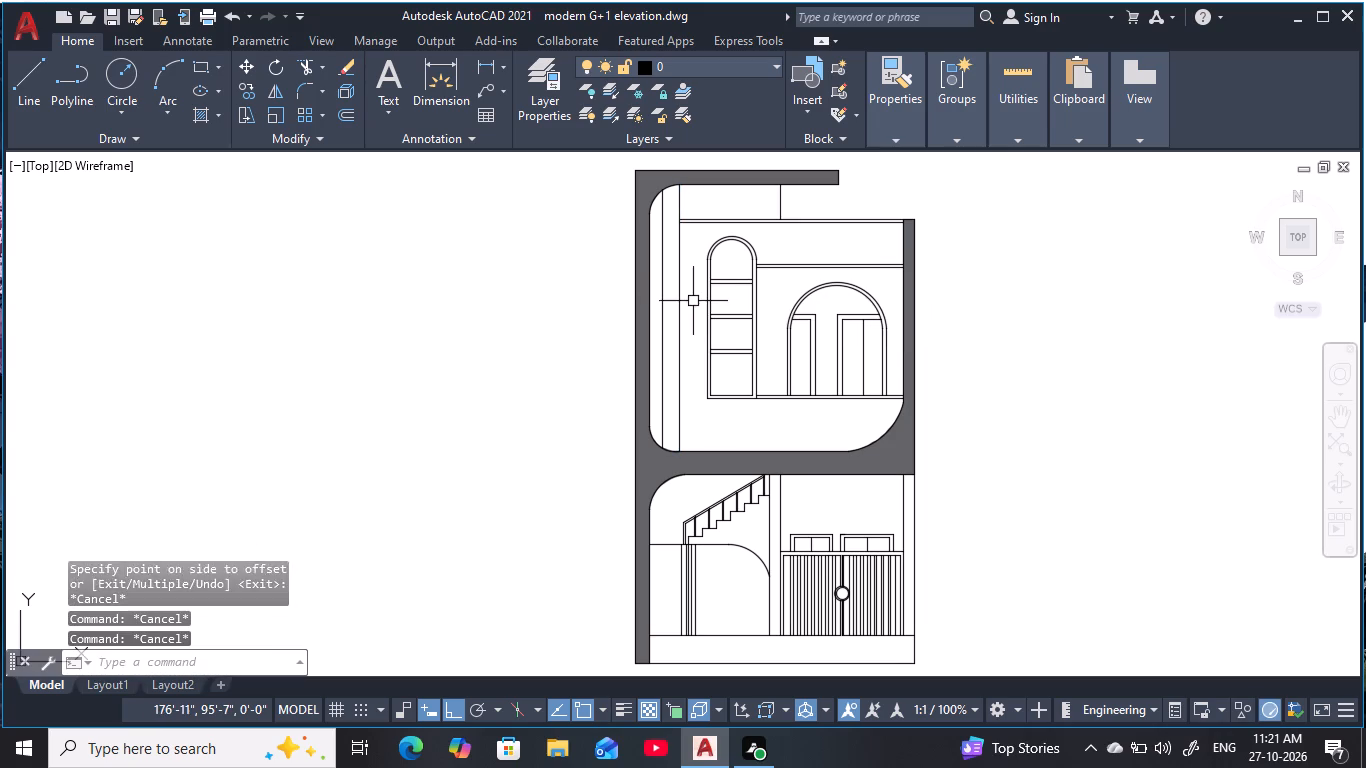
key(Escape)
Offset the two full-height vertical lines of the narrow strip at the upper floor's left side by 2 inches to the right.
text(o)
key(space)
text(2)
key(space)
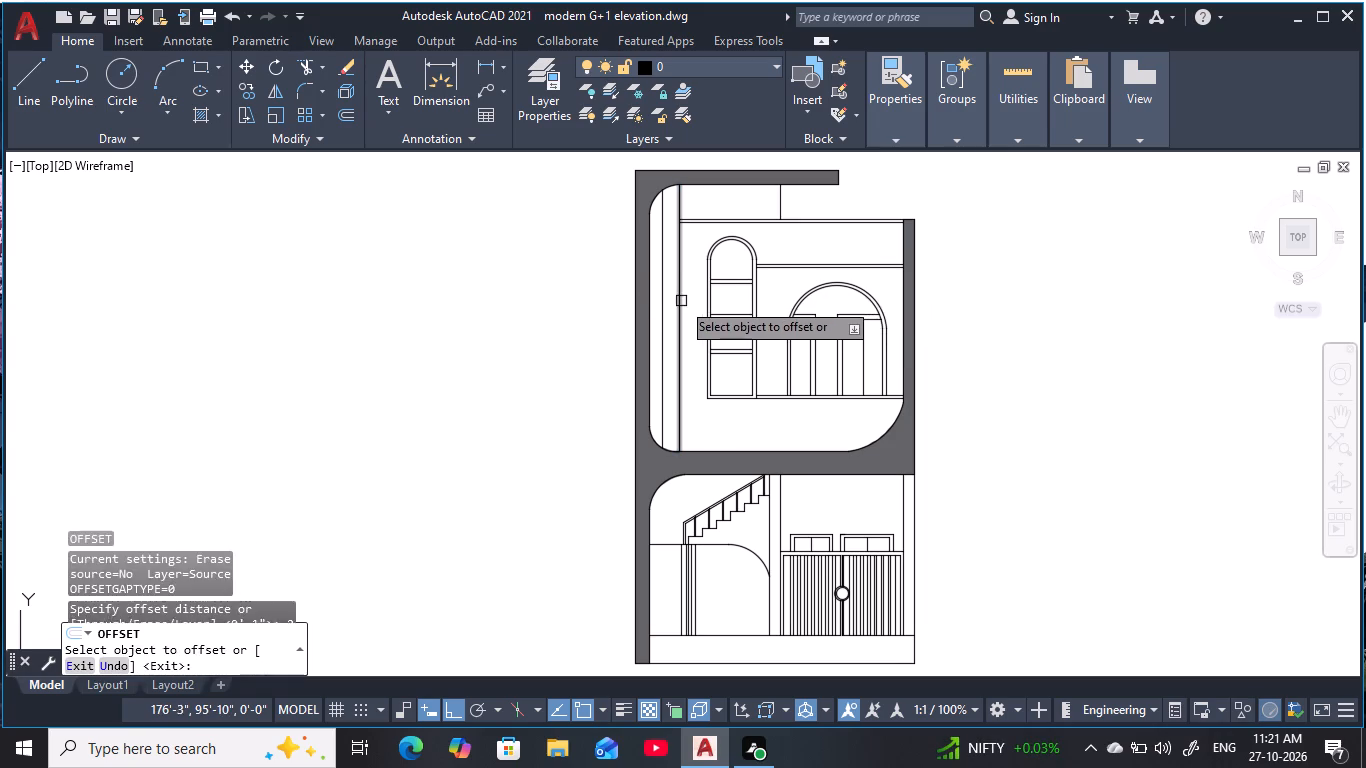
click(681, 301)
click(705, 299)
click(664, 319)
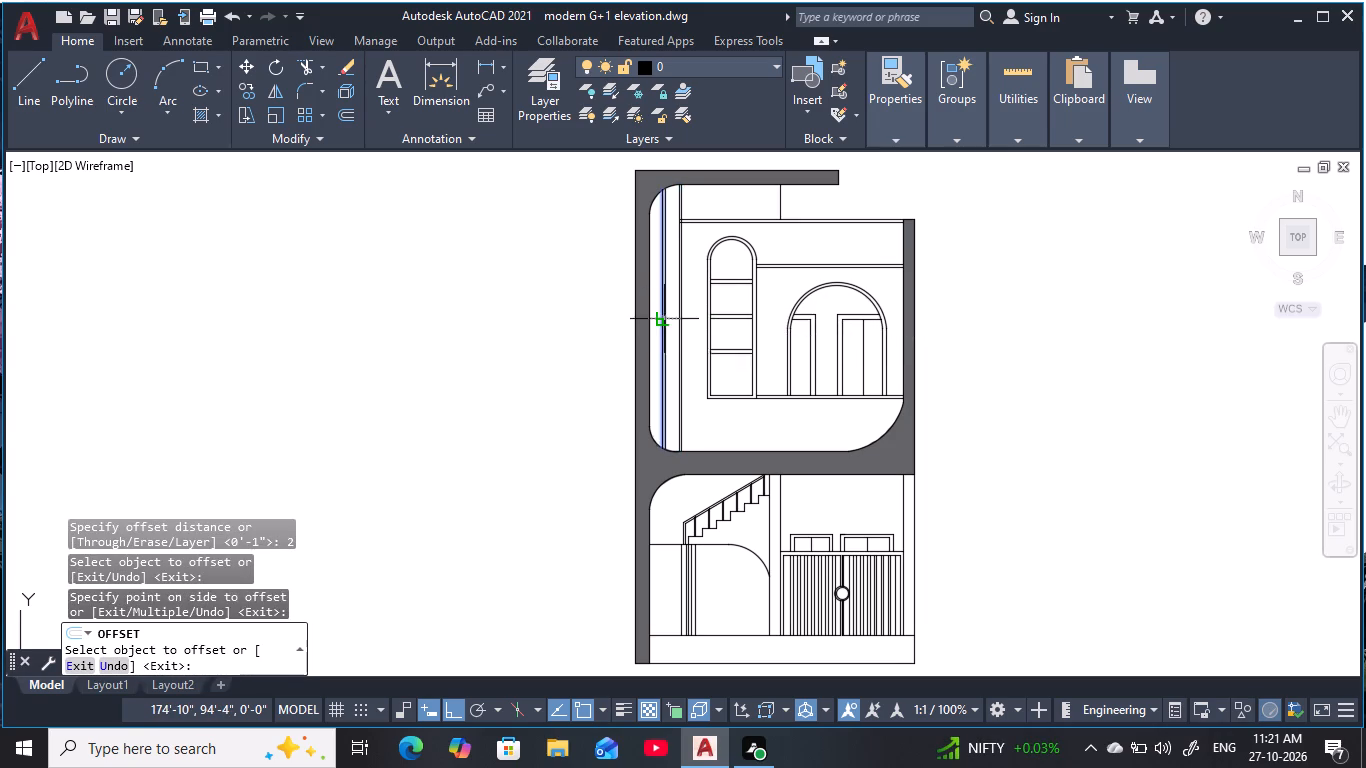
click(676, 320)
key(Escape)
key(Escape)
key(Escape)
key(Escape)
key(Escape)
key(Escape)
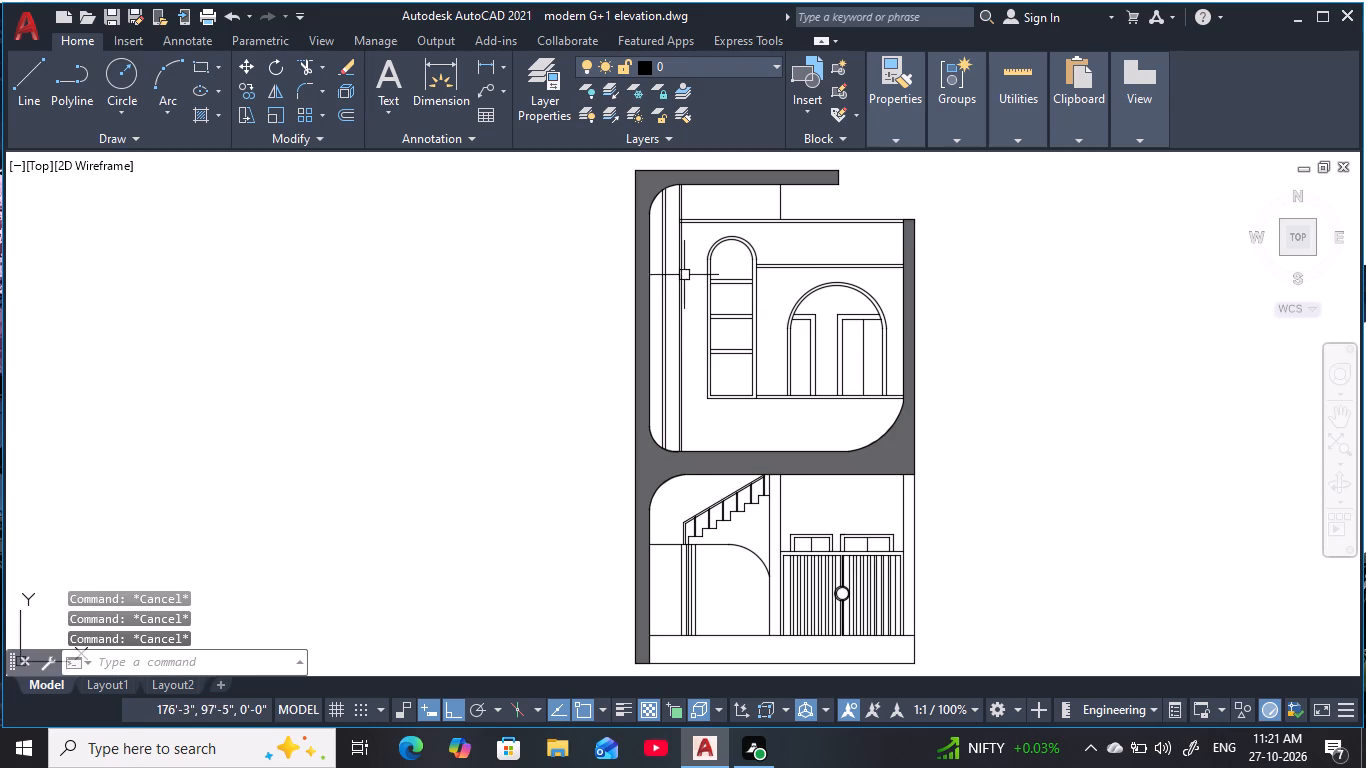
key(Escape)
key(Escape)
key(Escape)
Trim the short ends of the upper wall's two top horizontal lines lying between the strip's right-hand pair of vertical lines.
scroll(681, 218, up, 5)
text(tr)
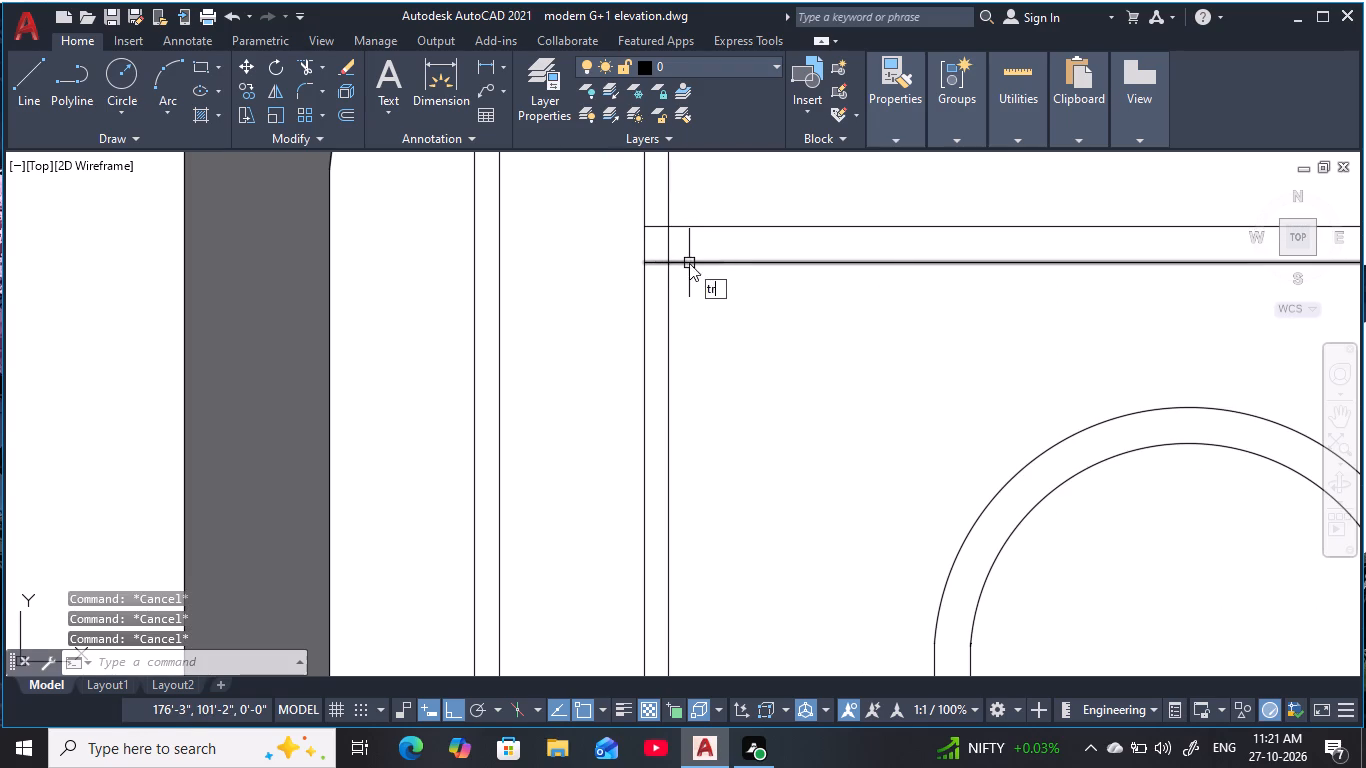
key(space)
drag(656, 216, 662, 279)
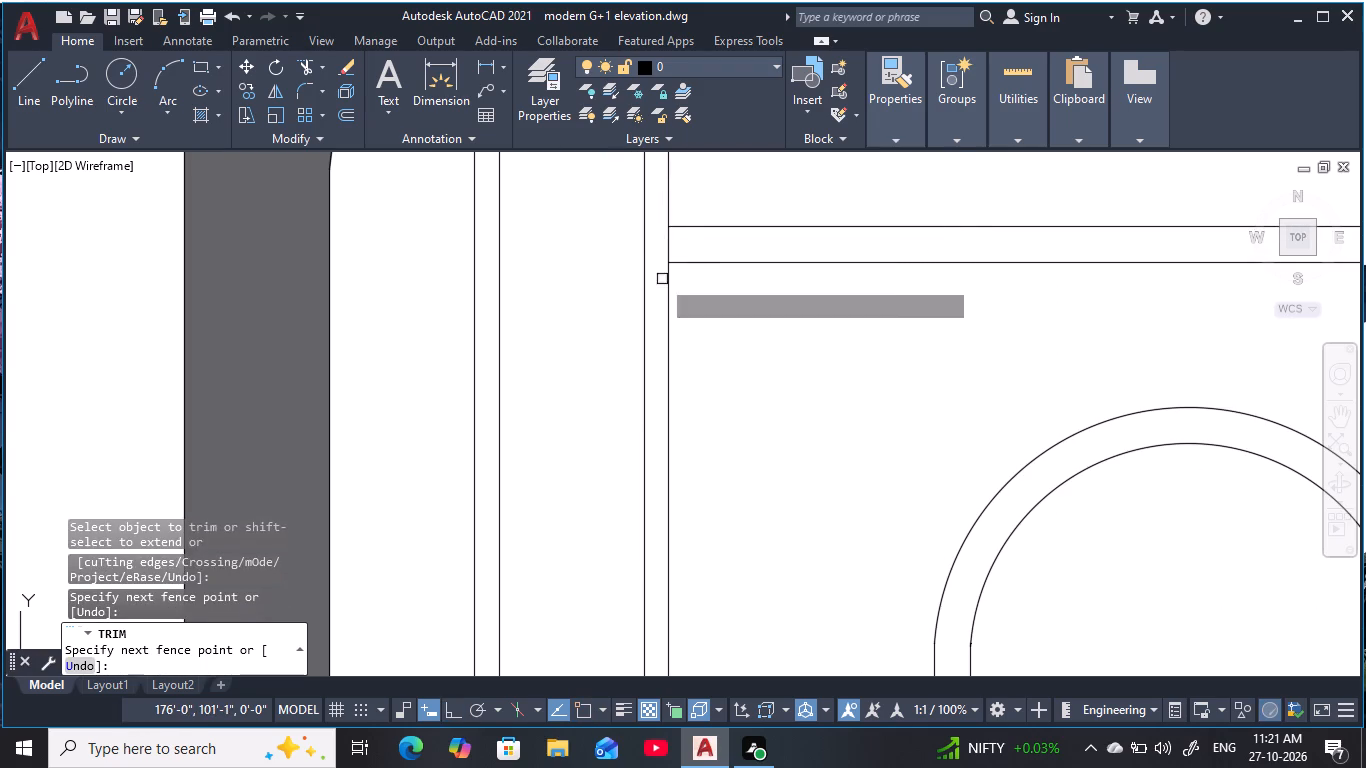
key(Escape)
scroll(764, 339, down, 4)
key(Escape)
middle_drag(762, 425, 687, 303)
key(Escape)
key(Escape)
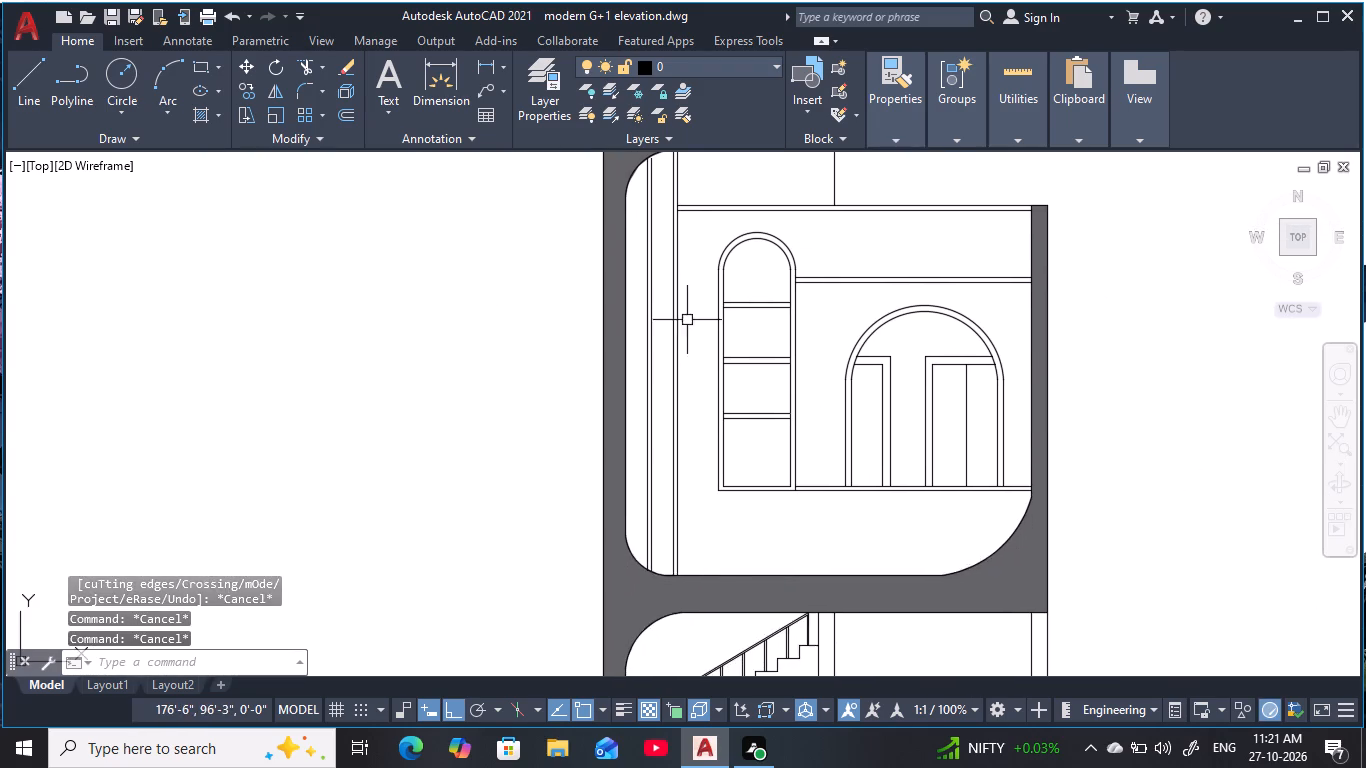
Examine the doubled vertical lines and trimmed corner on the upper floor against the full house elevation.
scroll(688, 323, down, 1)
middle_drag(690, 327, 693, 350)
key(Escape)
key(Escape)
key(Escape)
key(Escape)
key(Escape)
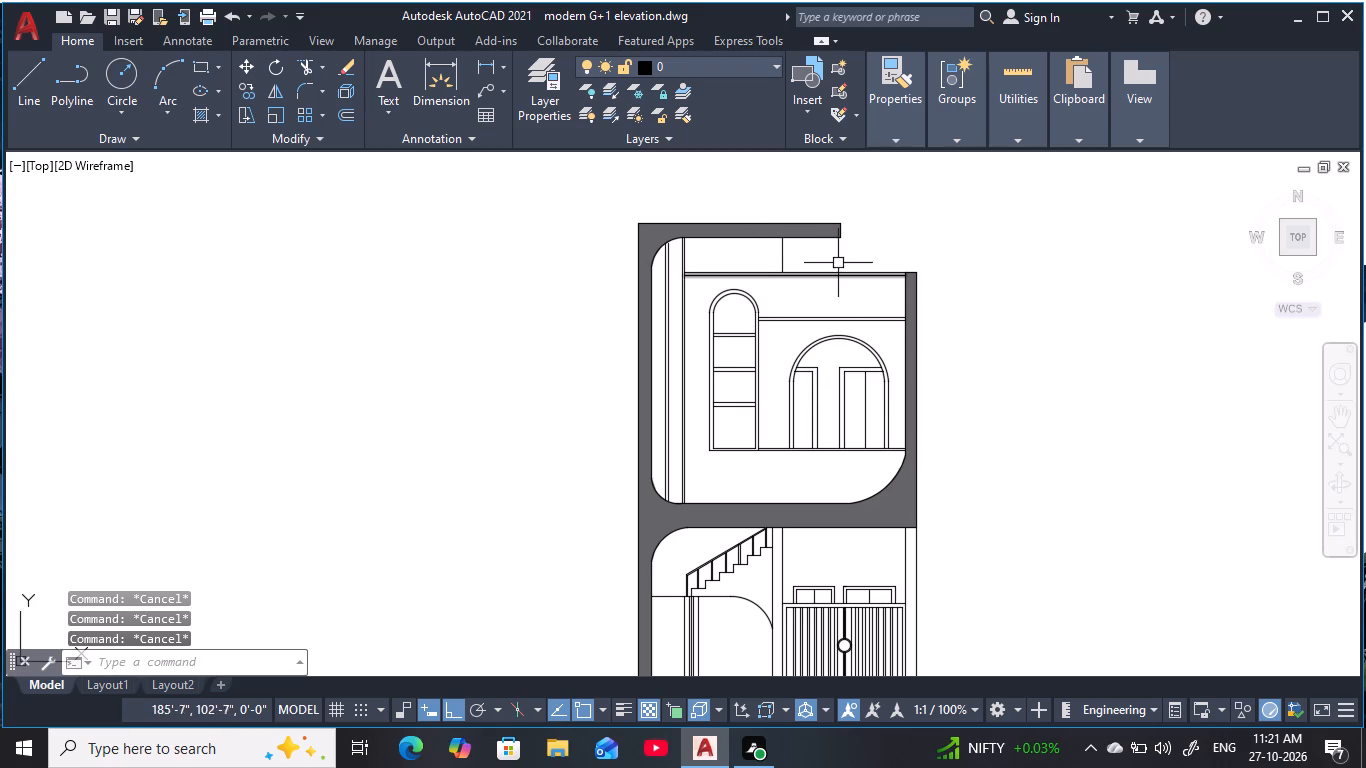
scroll(698, 314, up, 1)
middle_drag(696, 328, 679, 367)
key(Escape)
key(Escape)
key(Escape)
scroll(654, 261, down, 2)
middle_drag(656, 264, 633, 235)
key(Escape)
key(Escape)
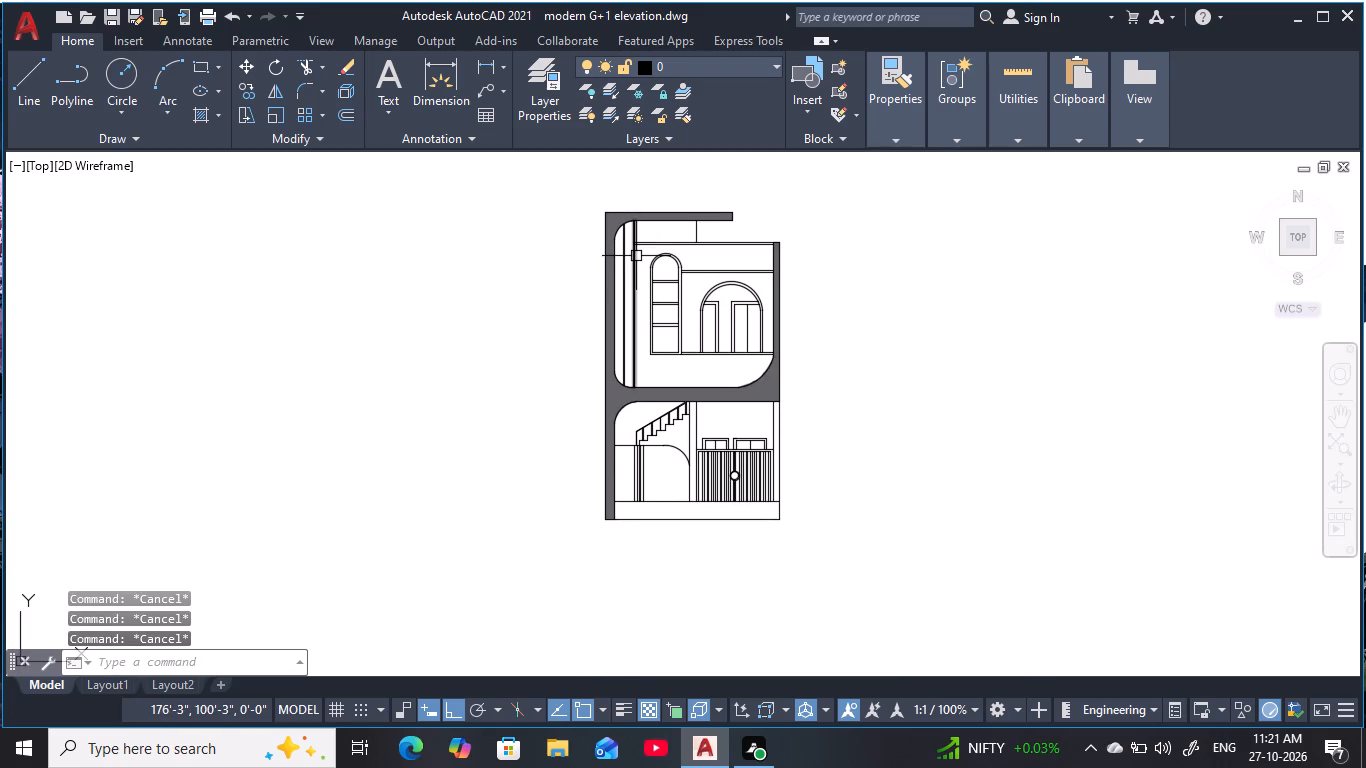
Hatch the ground-floor wall area above the gate, around the two small windows, with a solid fill in colour 237,238,153.
text(h)
key(space)
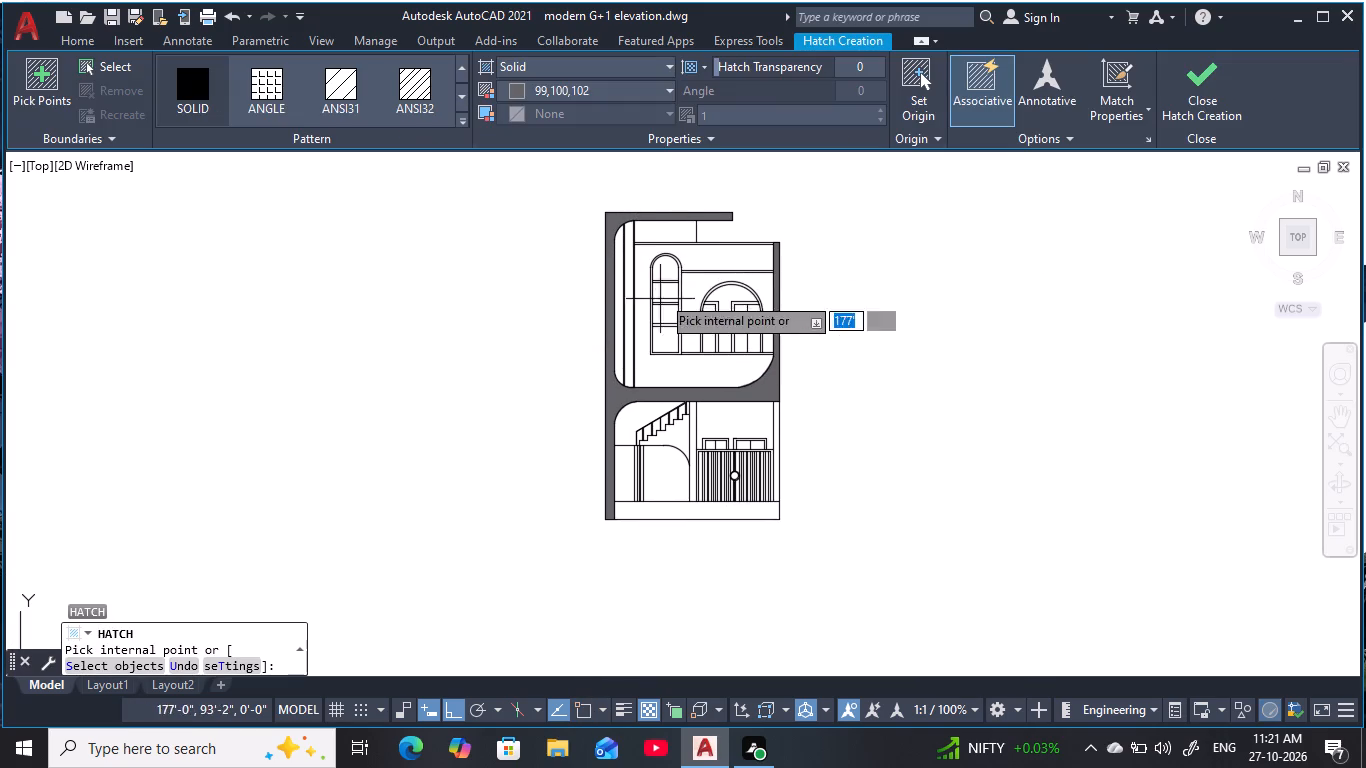
click(620, 68)
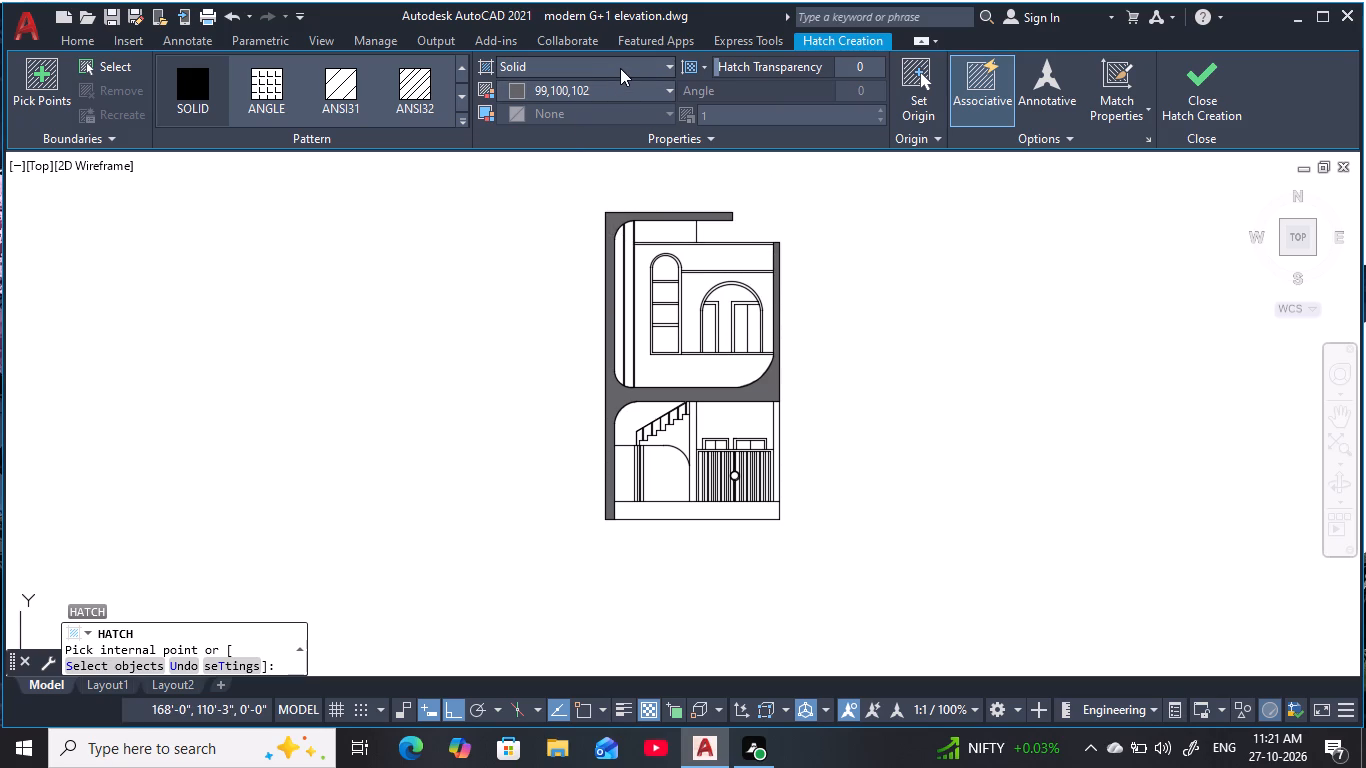
click(620, 68)
click(619, 91)
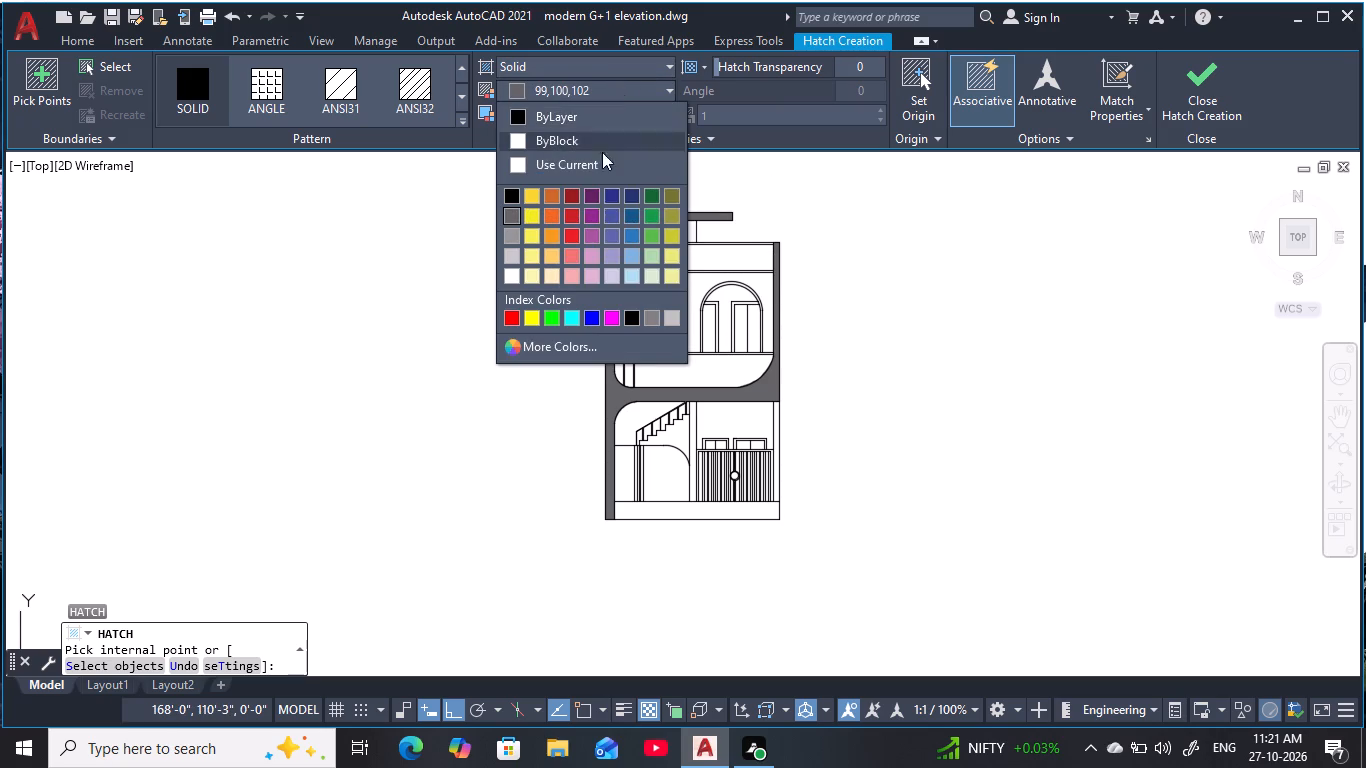
click(629, 281)
scroll(639, 347, up, 2)
scroll(637, 347, down, 1)
middle_drag(637, 355, 577, 391)
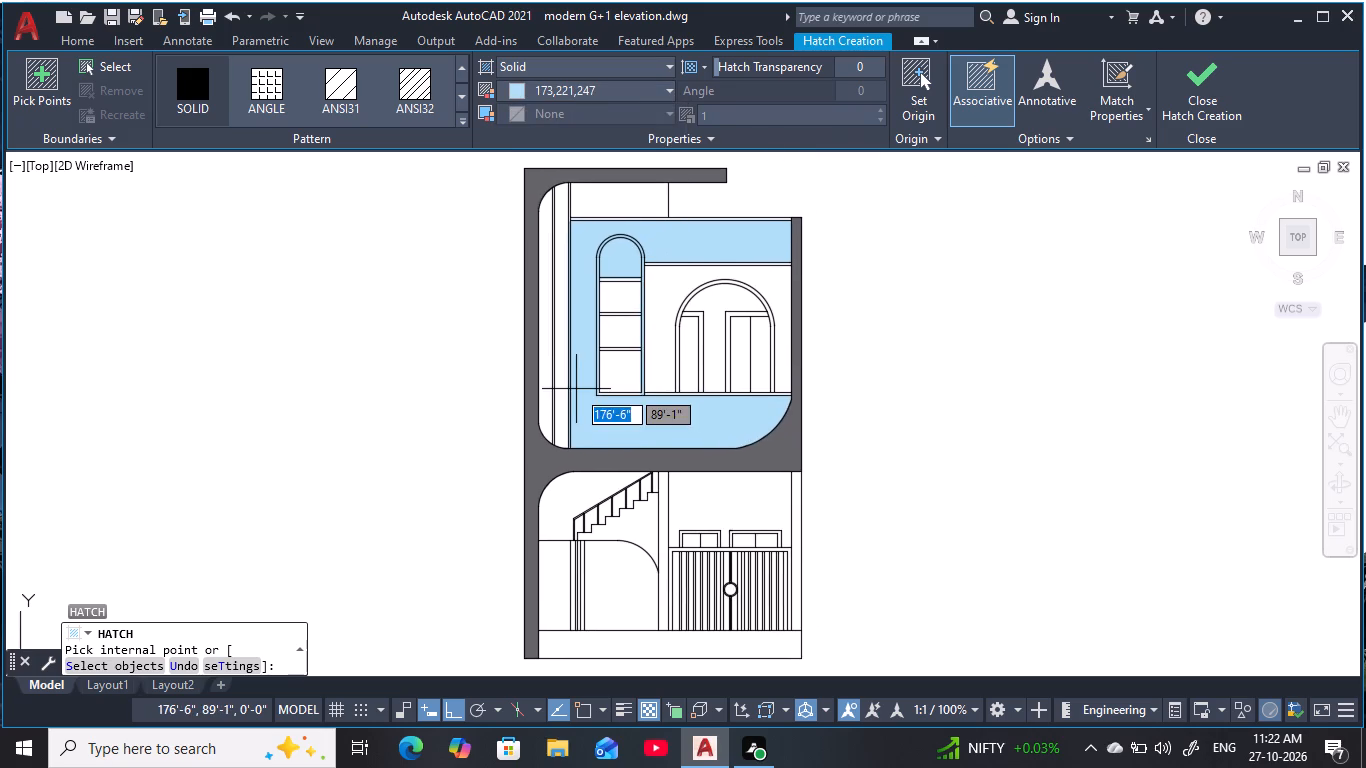
click(589, 93)
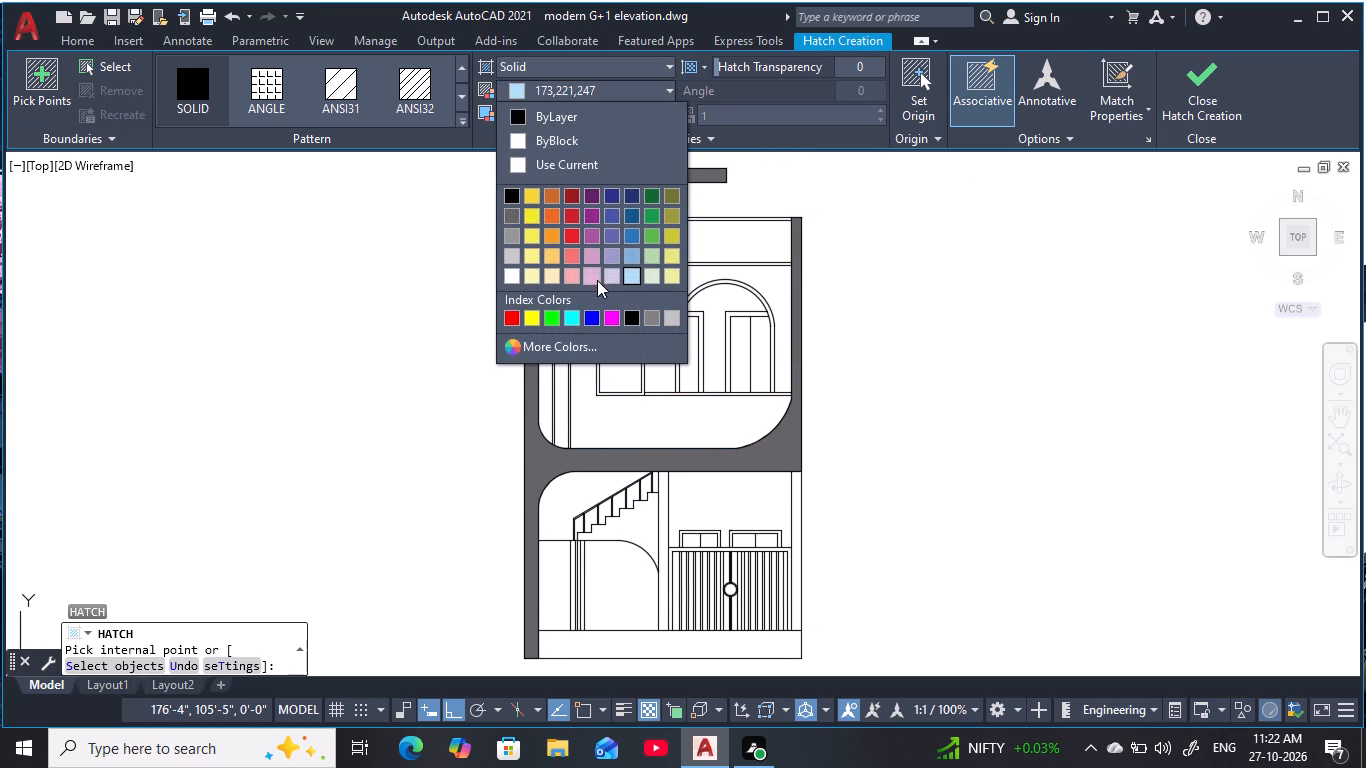
click(667, 278)
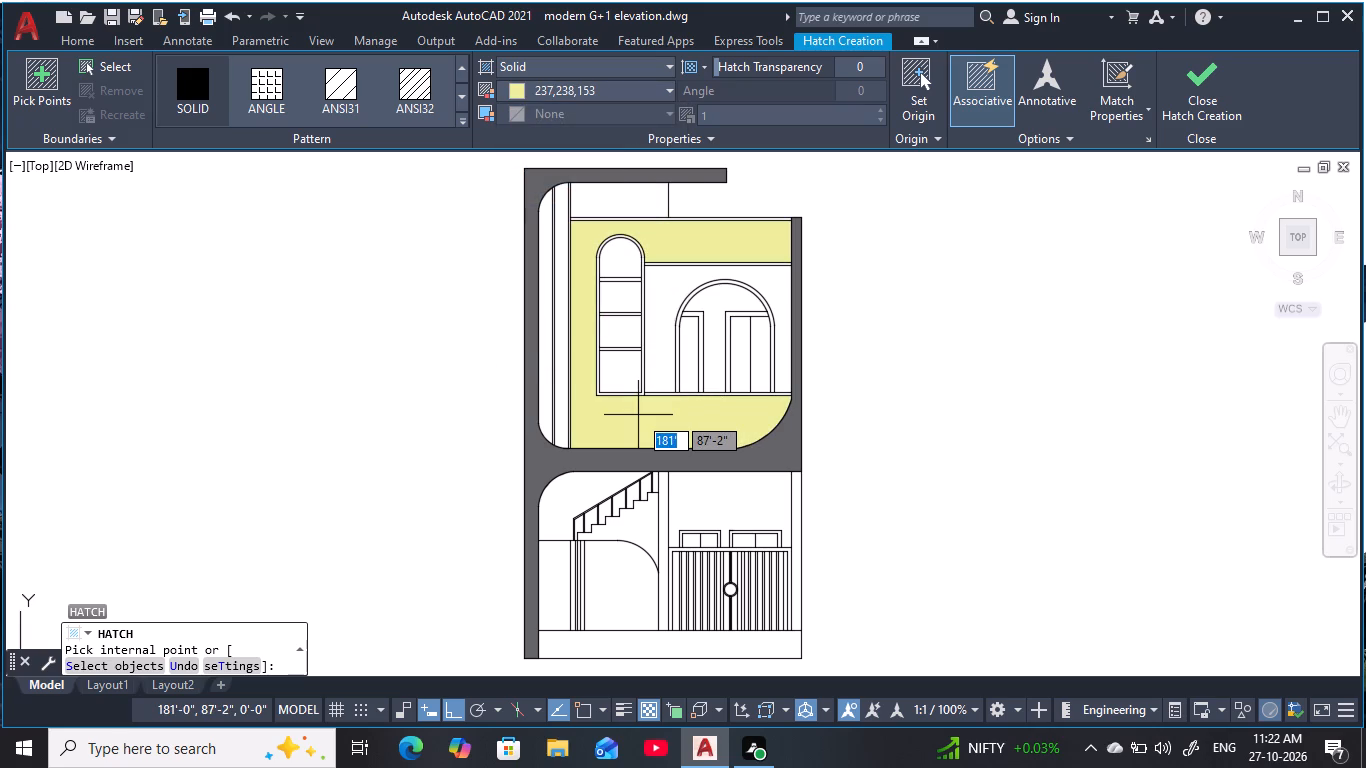
click(700, 510)
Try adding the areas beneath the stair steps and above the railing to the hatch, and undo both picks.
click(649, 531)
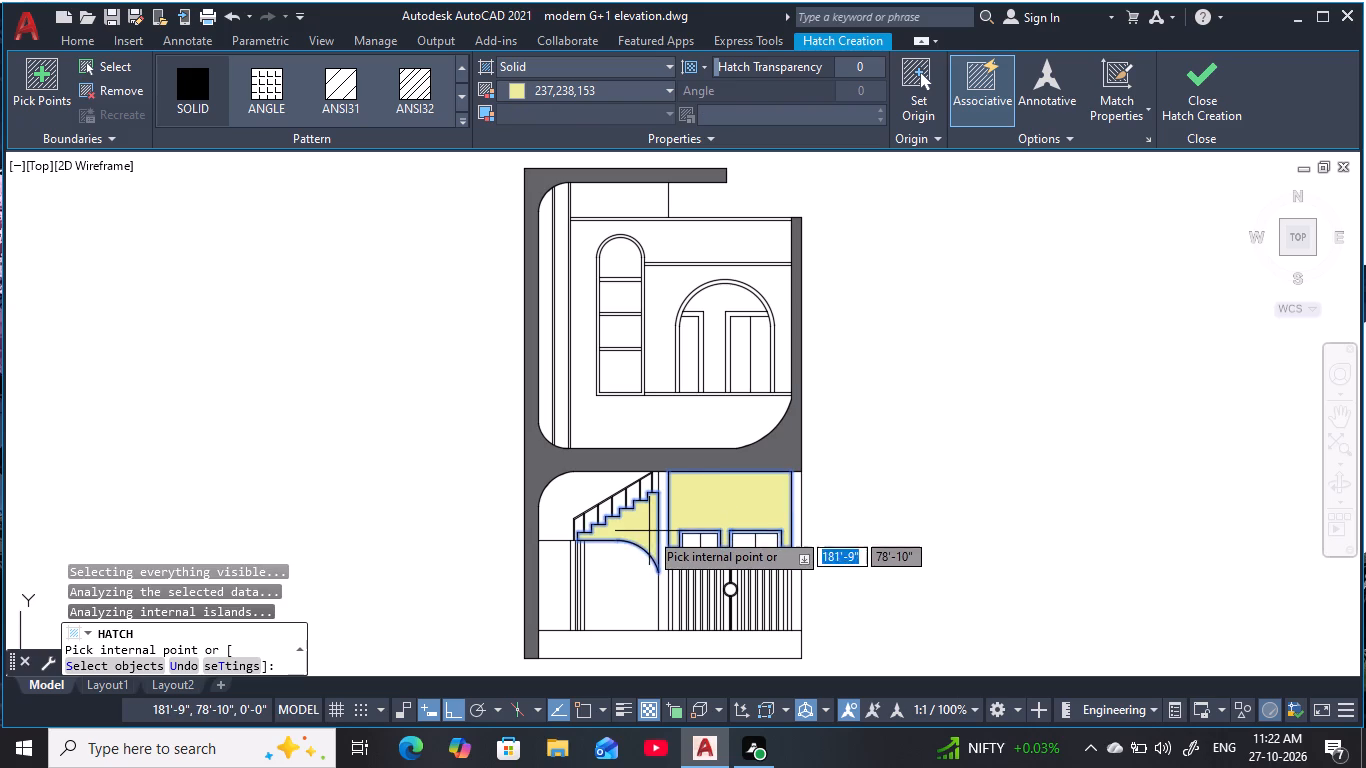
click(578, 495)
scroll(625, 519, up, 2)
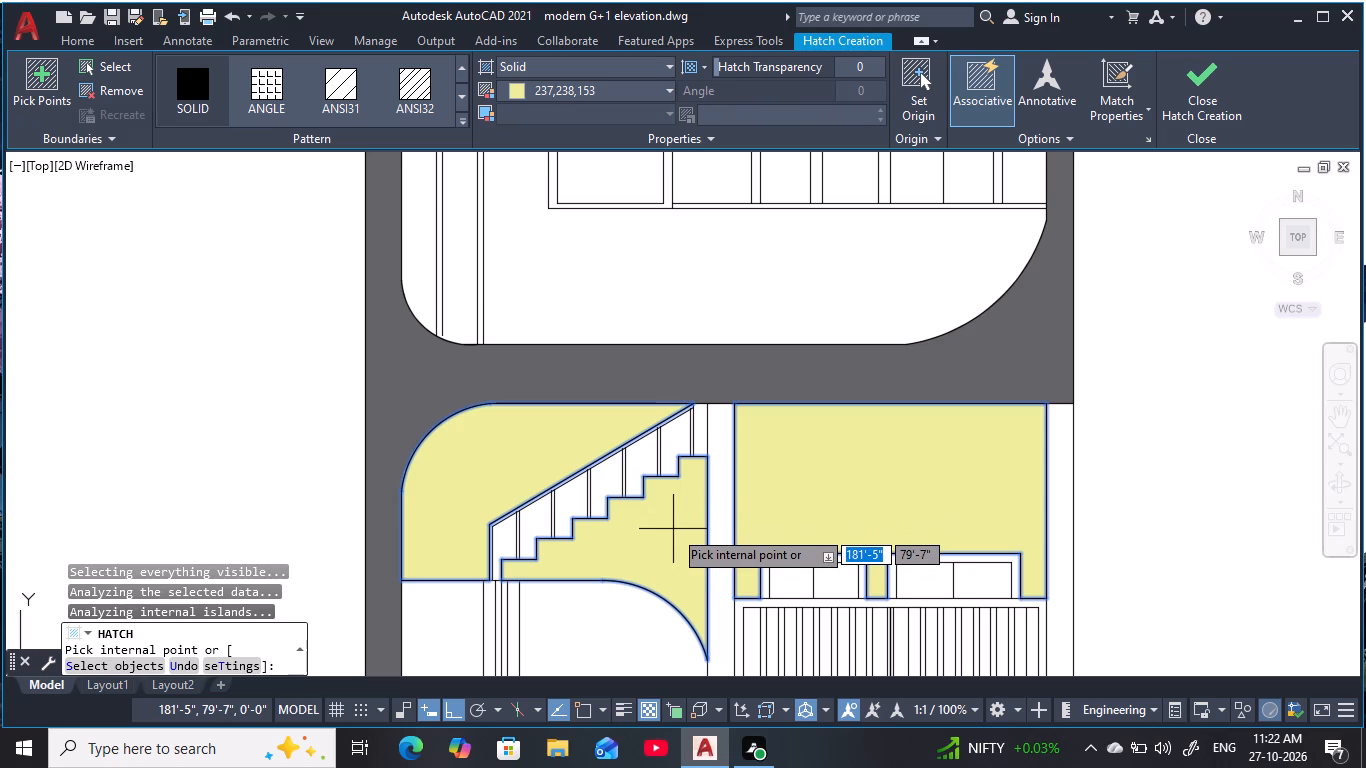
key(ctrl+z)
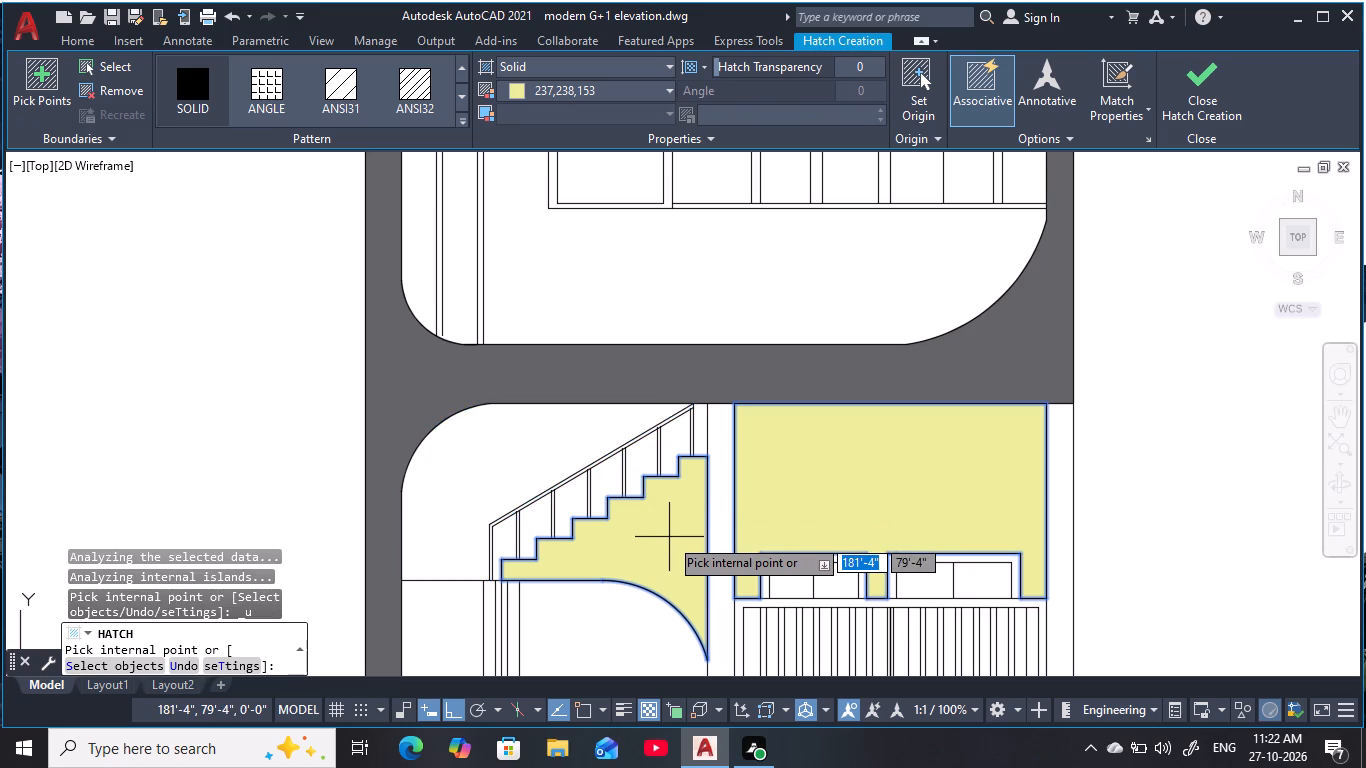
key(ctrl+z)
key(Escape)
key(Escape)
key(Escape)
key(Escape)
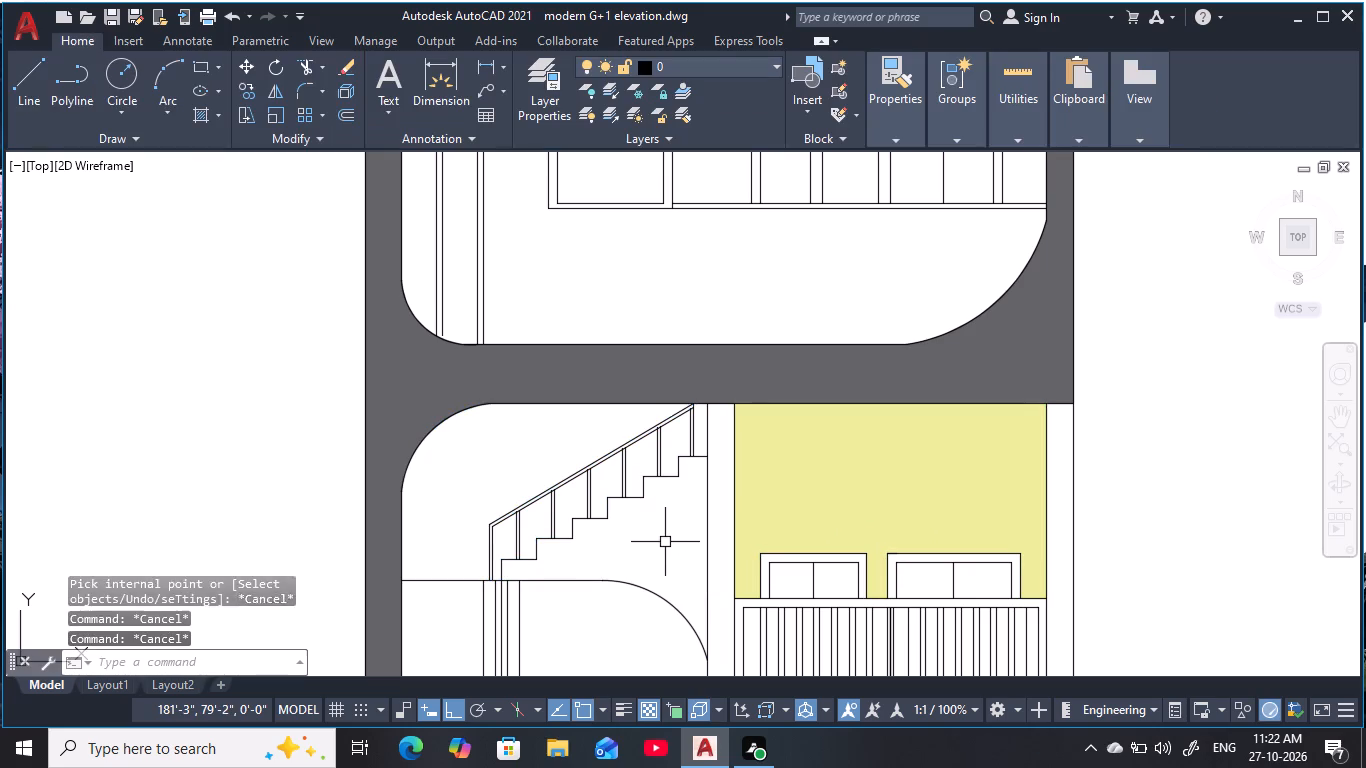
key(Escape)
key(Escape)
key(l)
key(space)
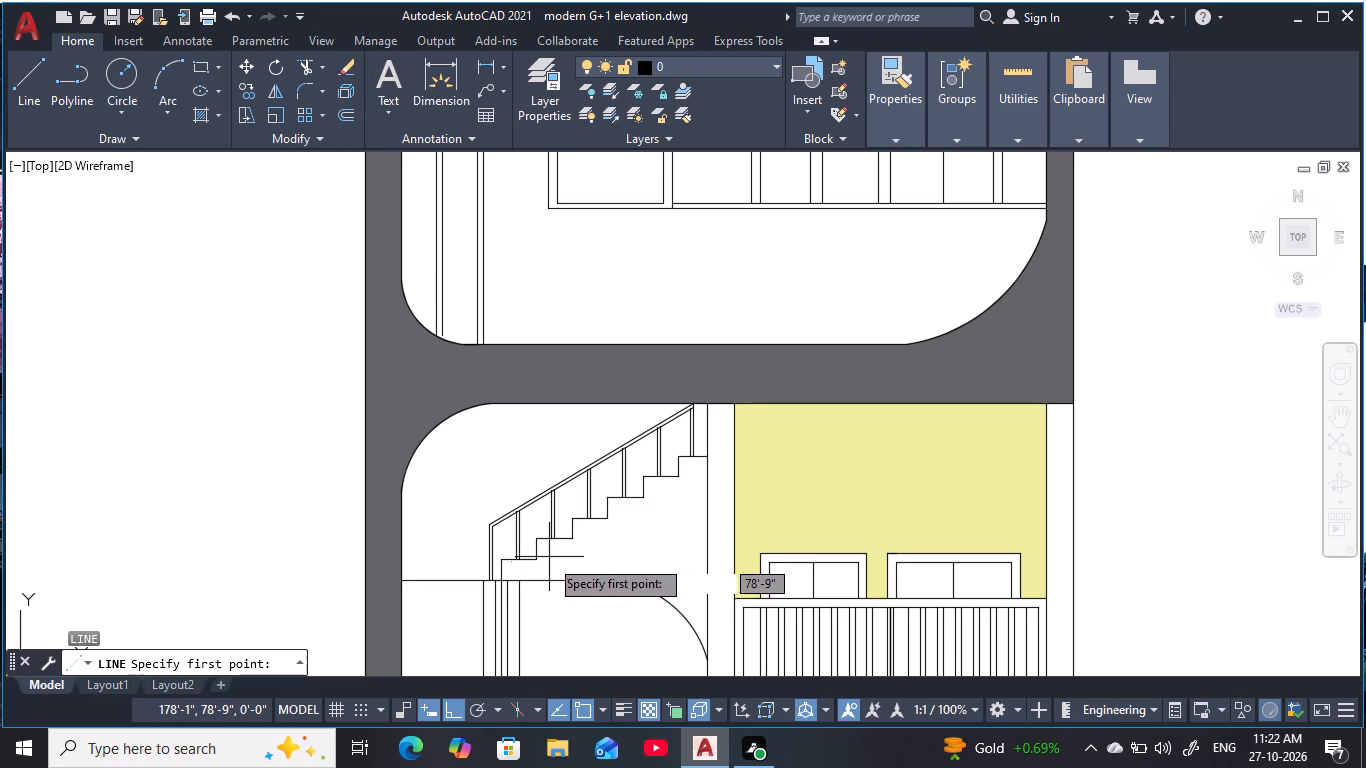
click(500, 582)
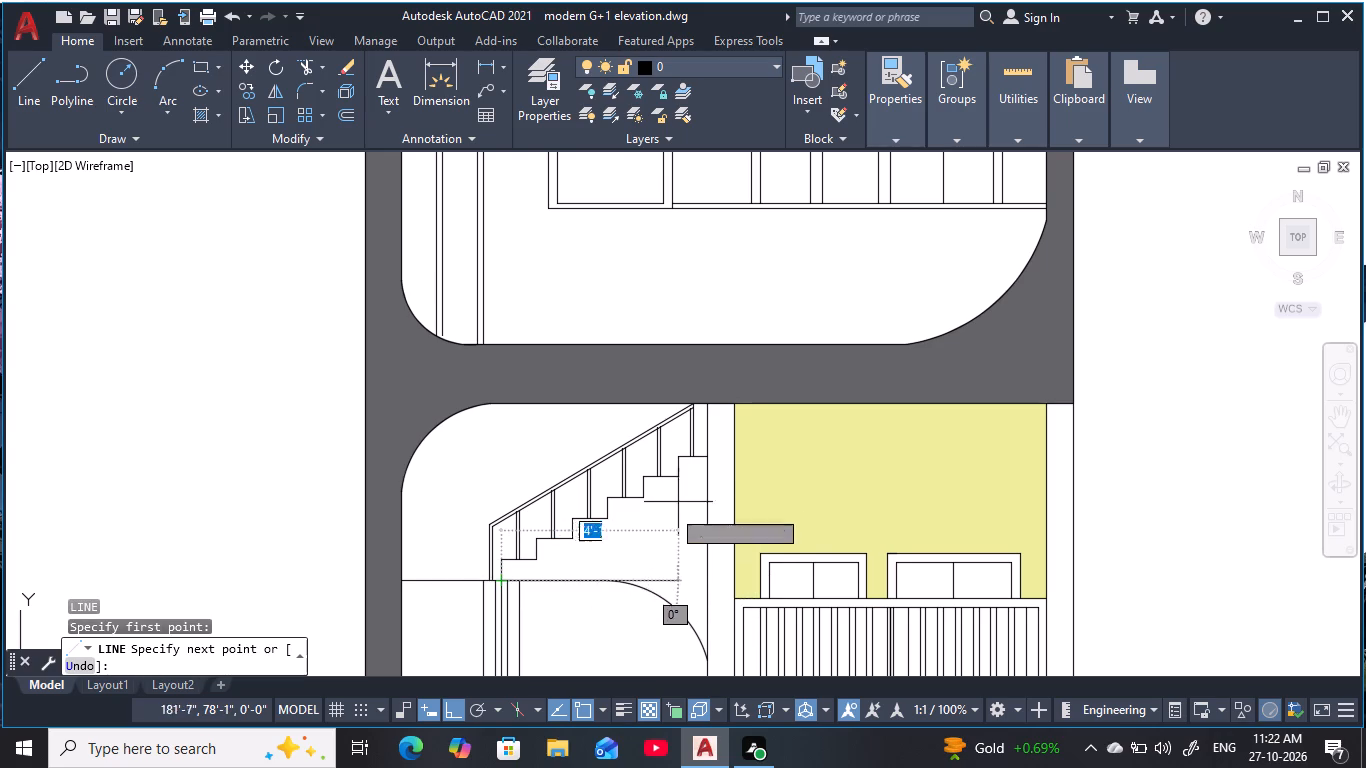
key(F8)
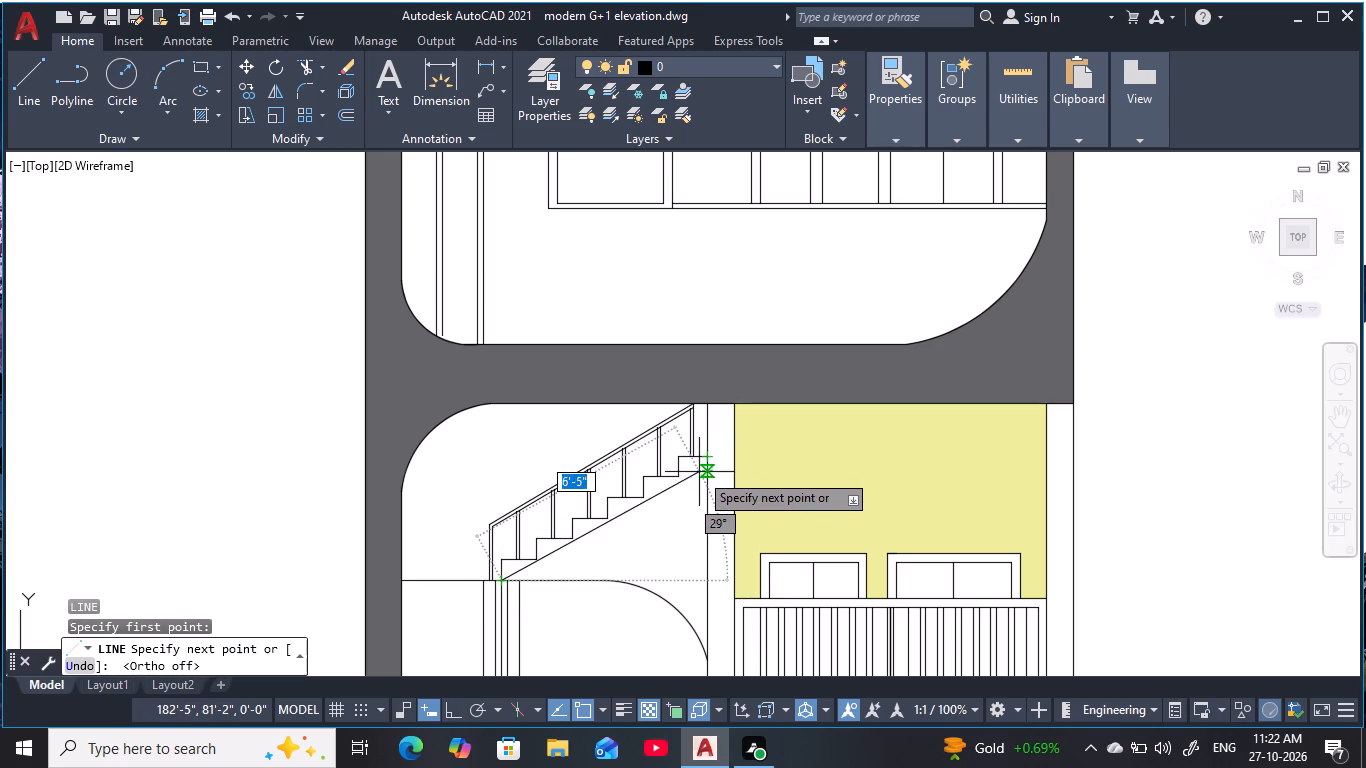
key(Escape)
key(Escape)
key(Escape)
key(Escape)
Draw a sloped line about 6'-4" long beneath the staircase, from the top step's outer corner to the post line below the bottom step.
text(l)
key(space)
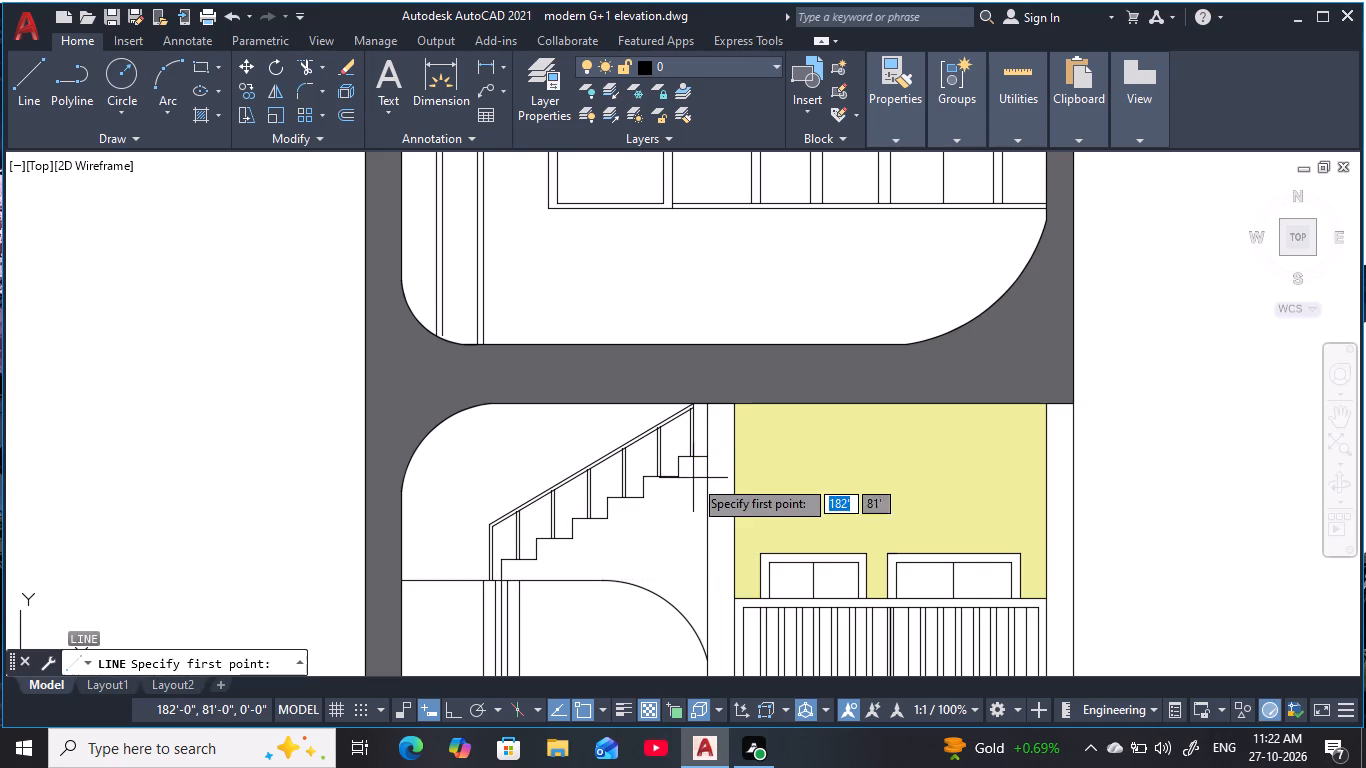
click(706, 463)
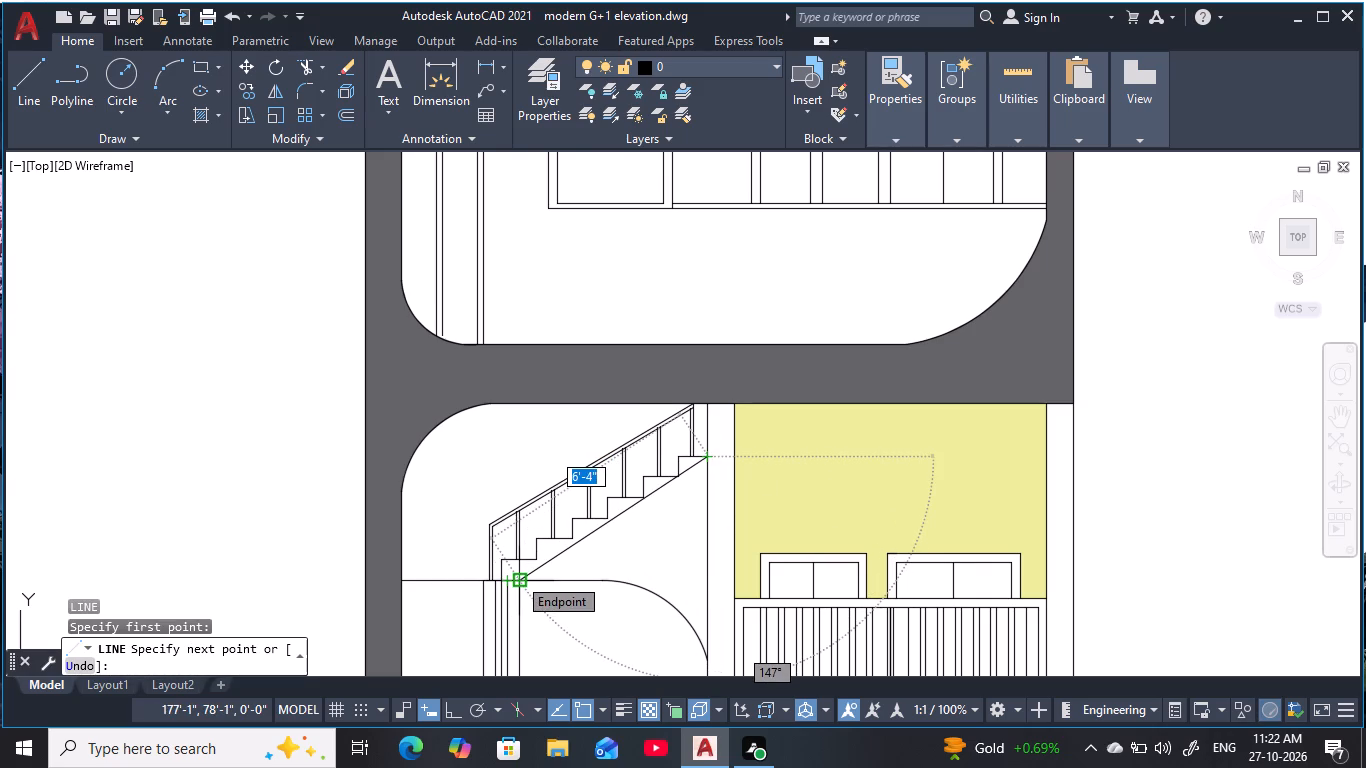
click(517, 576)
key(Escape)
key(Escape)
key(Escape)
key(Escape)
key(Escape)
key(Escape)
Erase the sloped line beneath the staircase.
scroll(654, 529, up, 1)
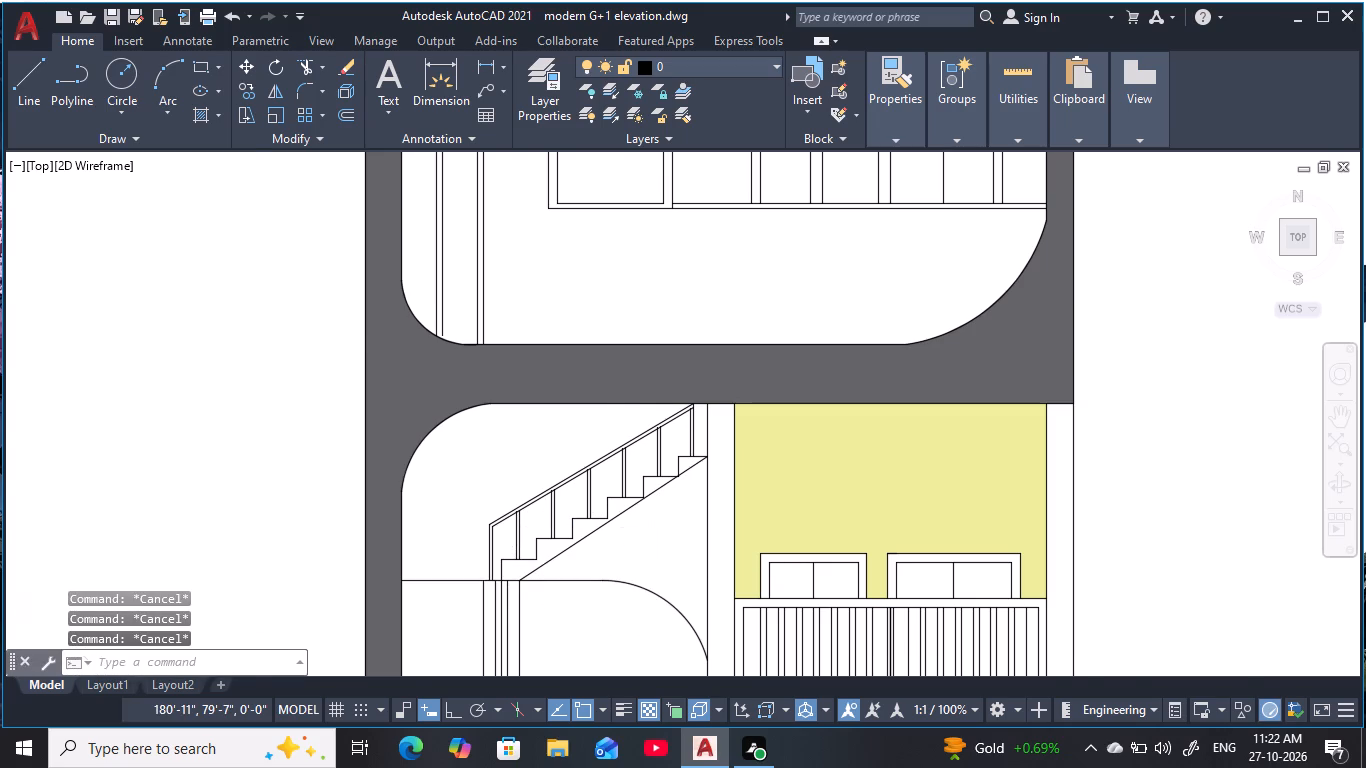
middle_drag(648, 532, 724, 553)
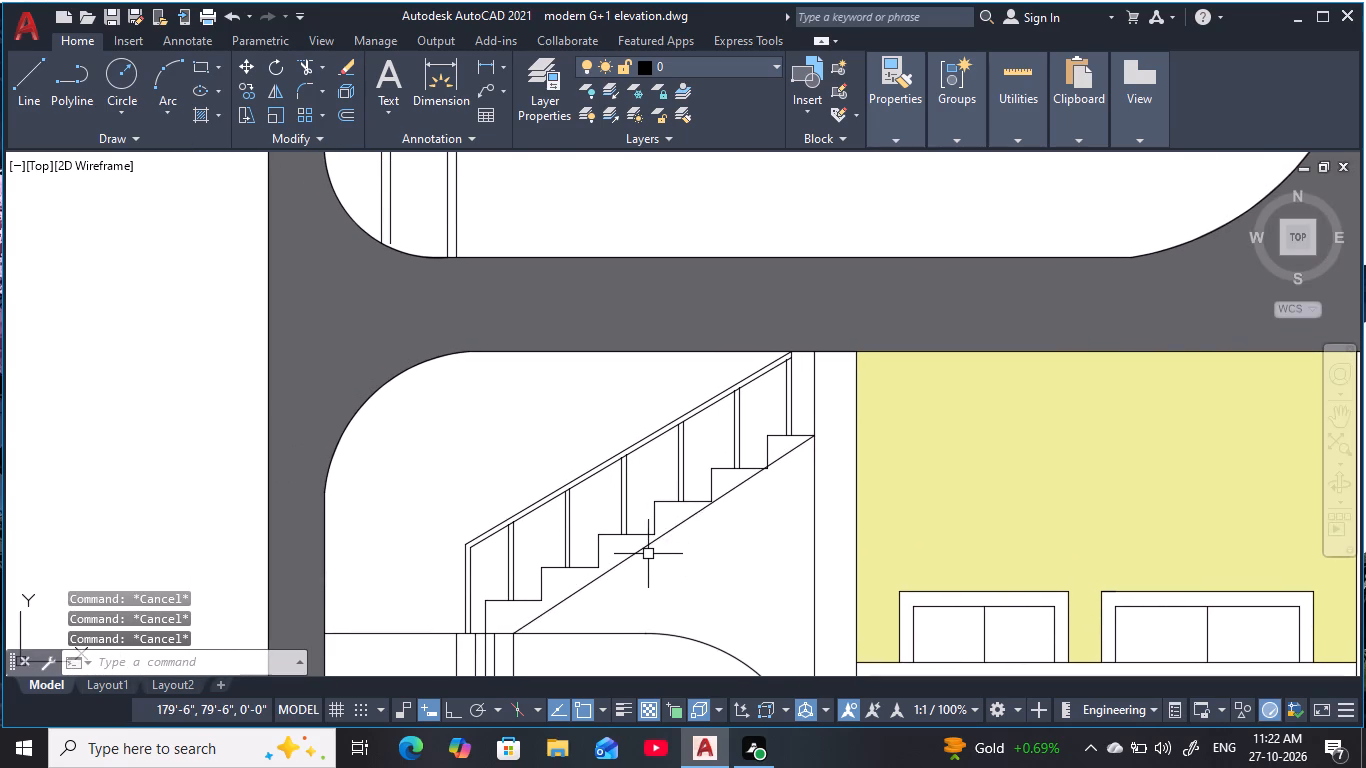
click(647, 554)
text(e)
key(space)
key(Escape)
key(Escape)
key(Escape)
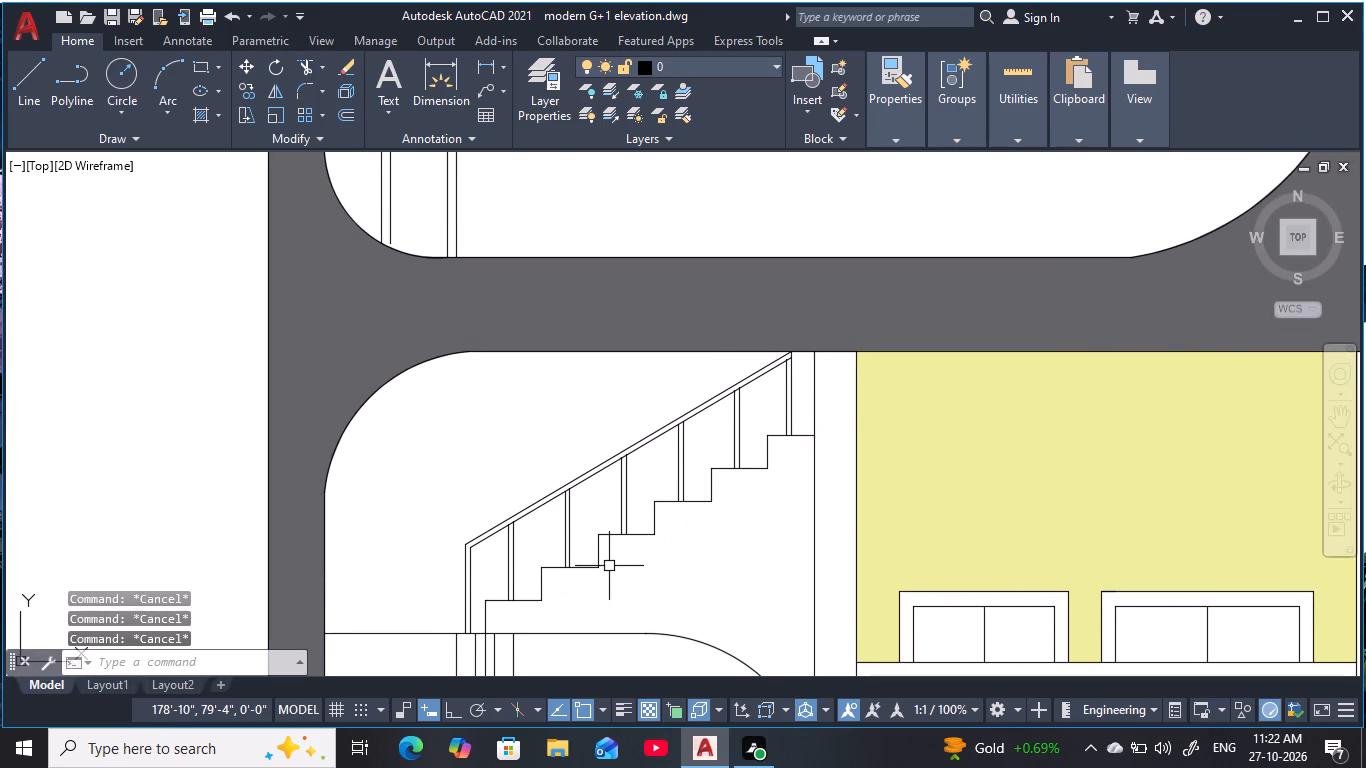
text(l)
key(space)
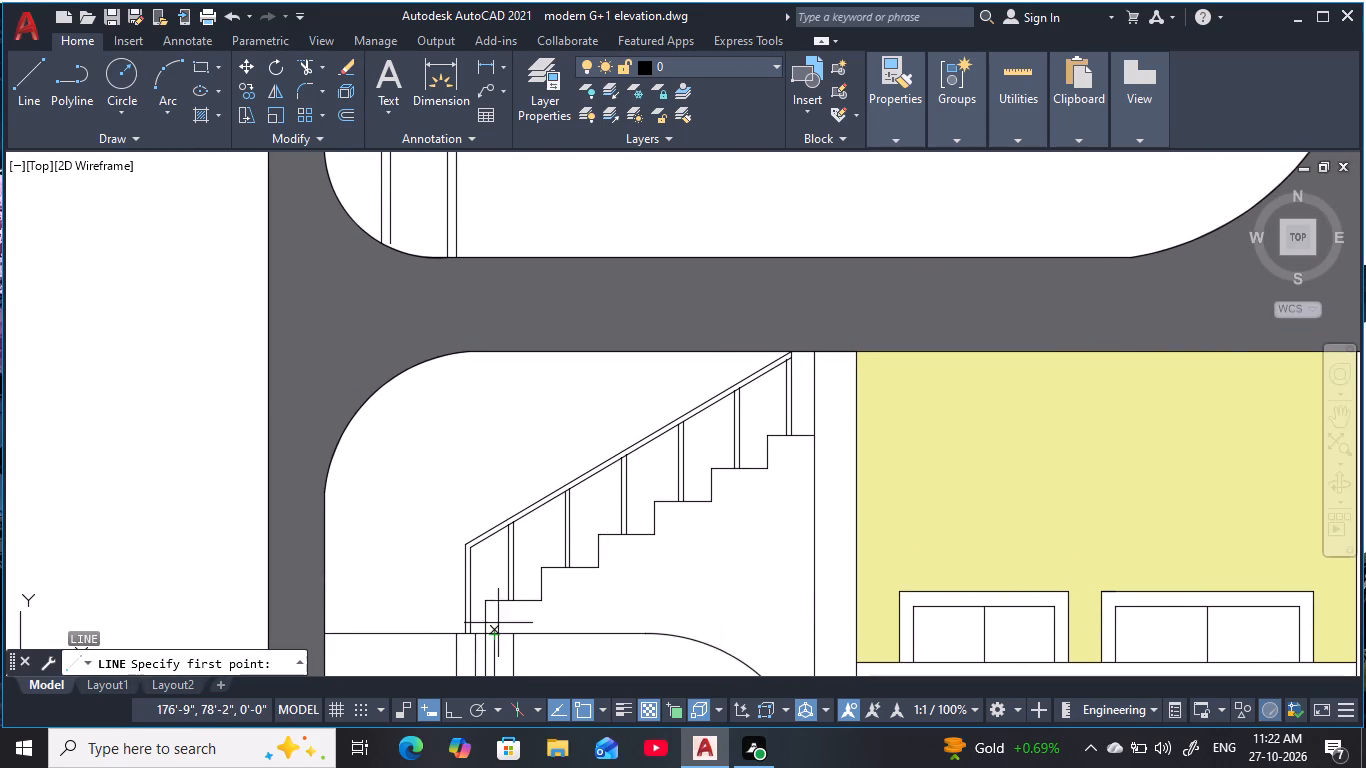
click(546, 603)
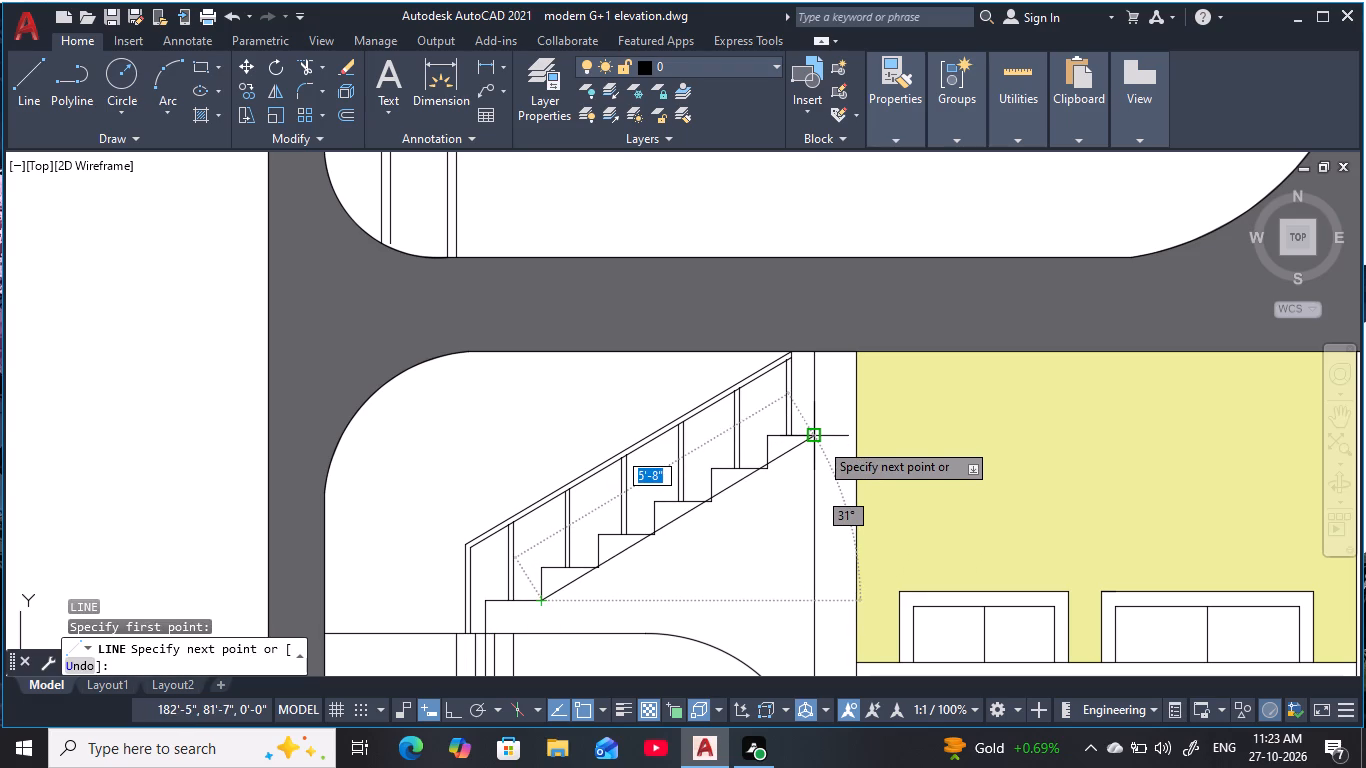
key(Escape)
Hatch the wall areas beneath the stair steps and above the stair railing with a solid fill in colour 237,238,153.
scroll(768, 487, down, 1)
middle_drag(764, 498, 703, 465)
scroll(700, 463, down, 1)
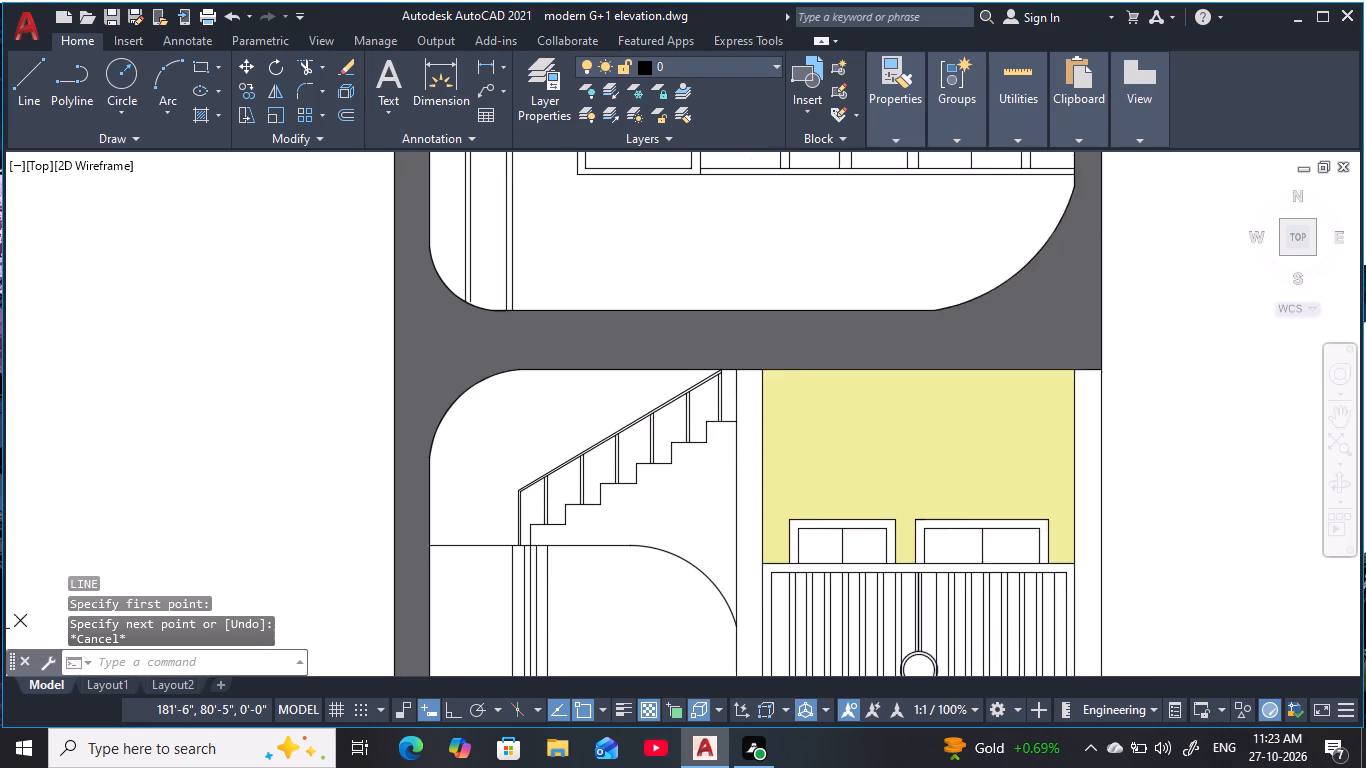
scroll(697, 463, down, 1)
middle_drag(697, 463, 700, 484)
key(Escape)
key(Escape)
text(h)
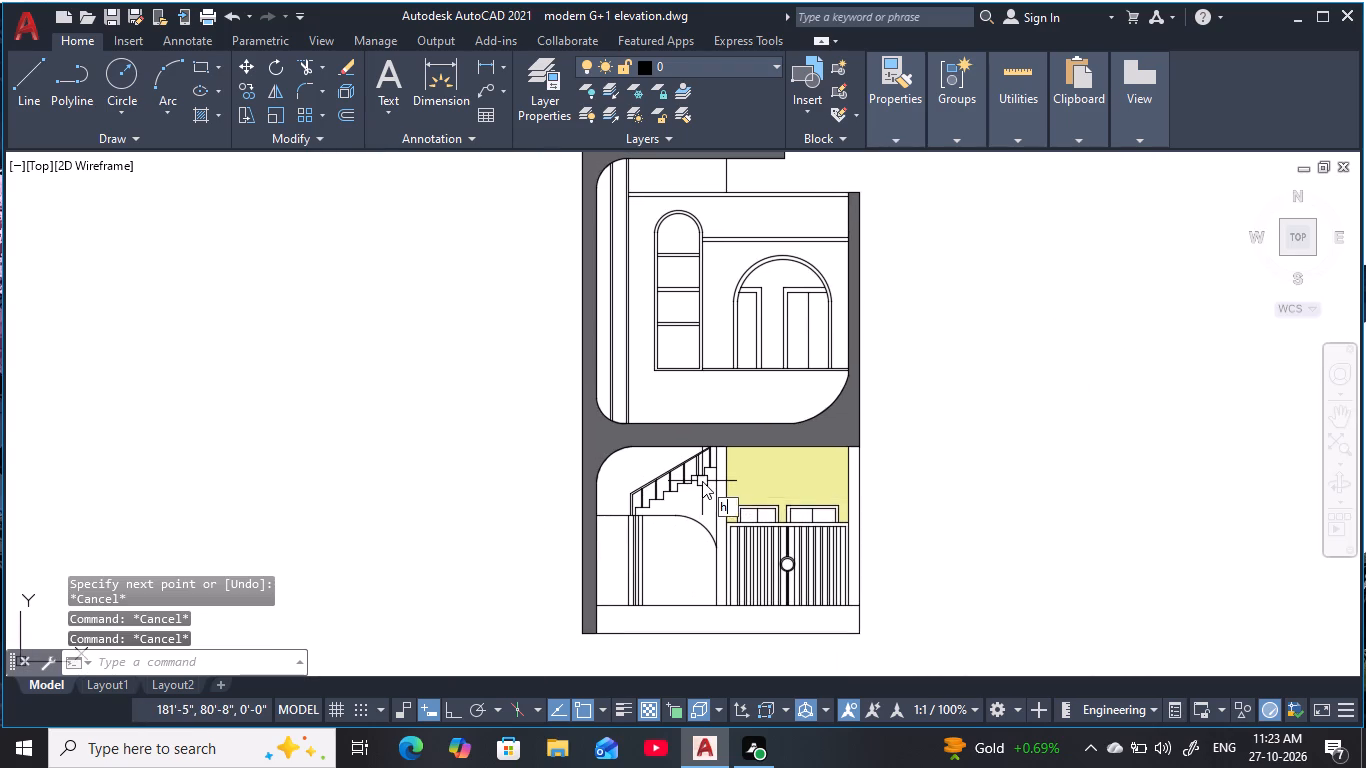
key(space)
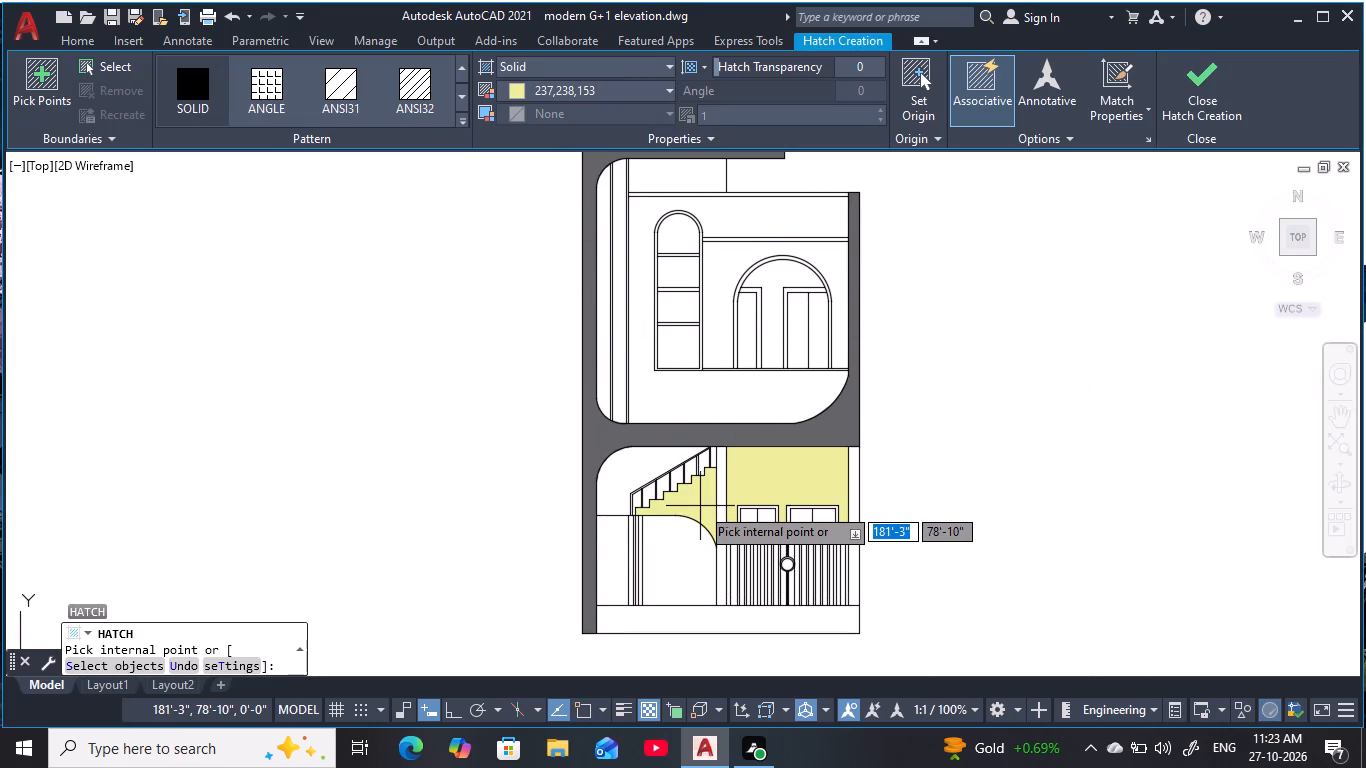
click(702, 506)
click(621, 474)
Add the gaps between the stair railing's balusters and the strip beside the top baluster to the same hatch and finish it.
scroll(690, 480, up, 2)
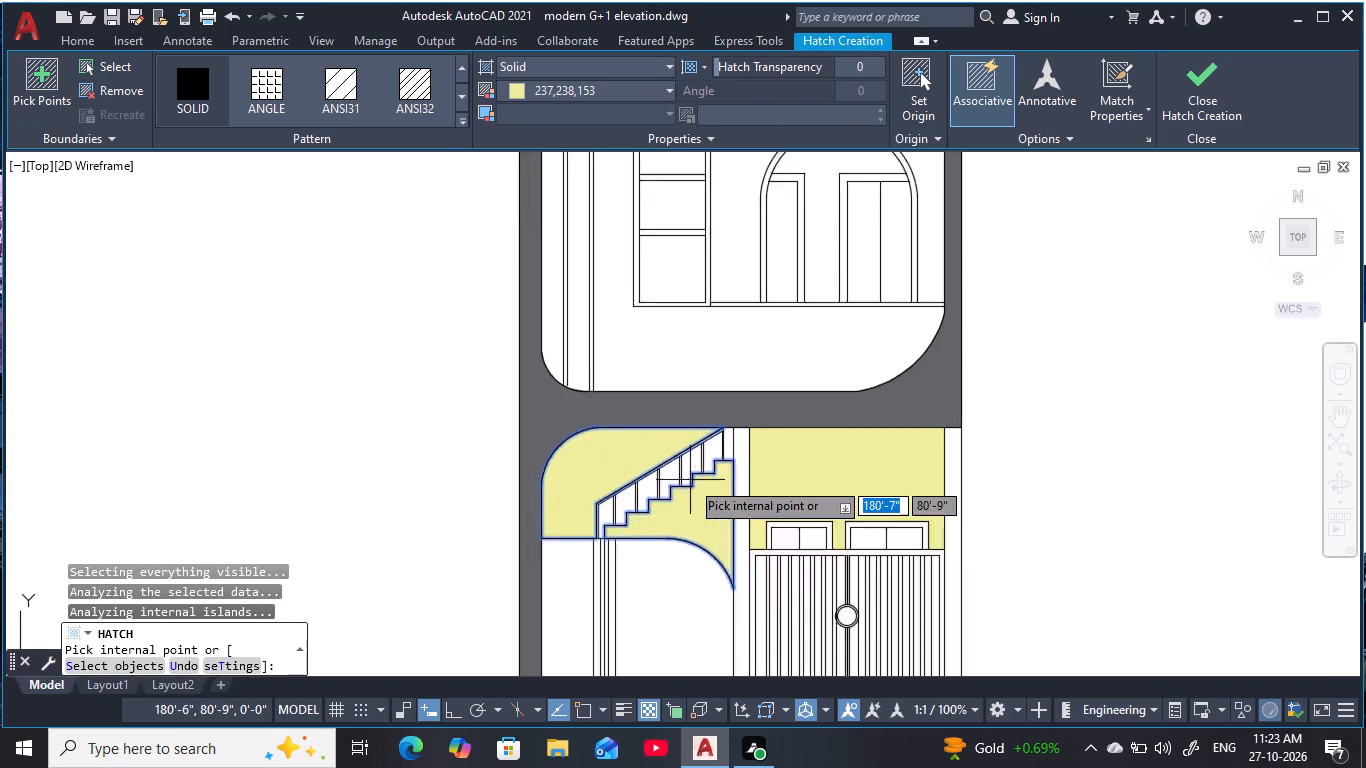
scroll(690, 480, up, 1)
click(483, 563)
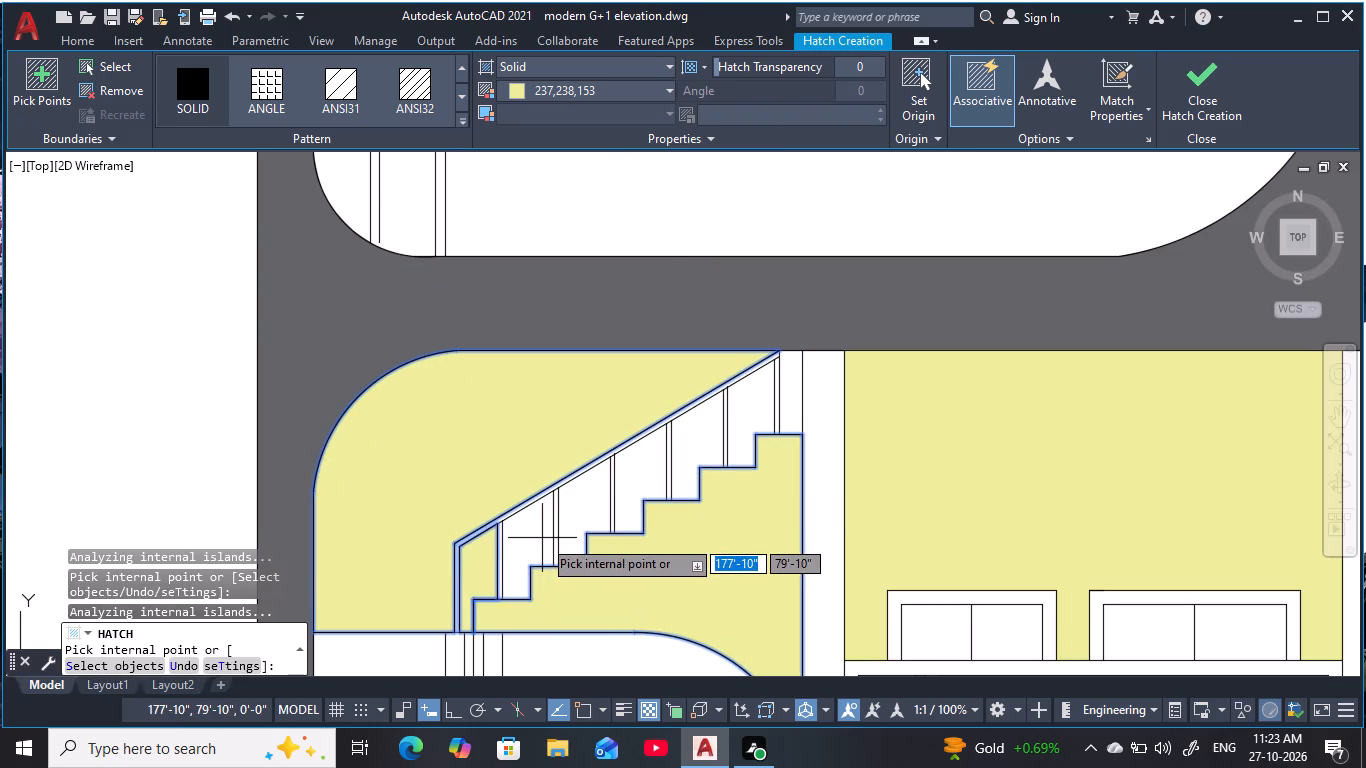
click(542, 538)
click(586, 504)
click(644, 482)
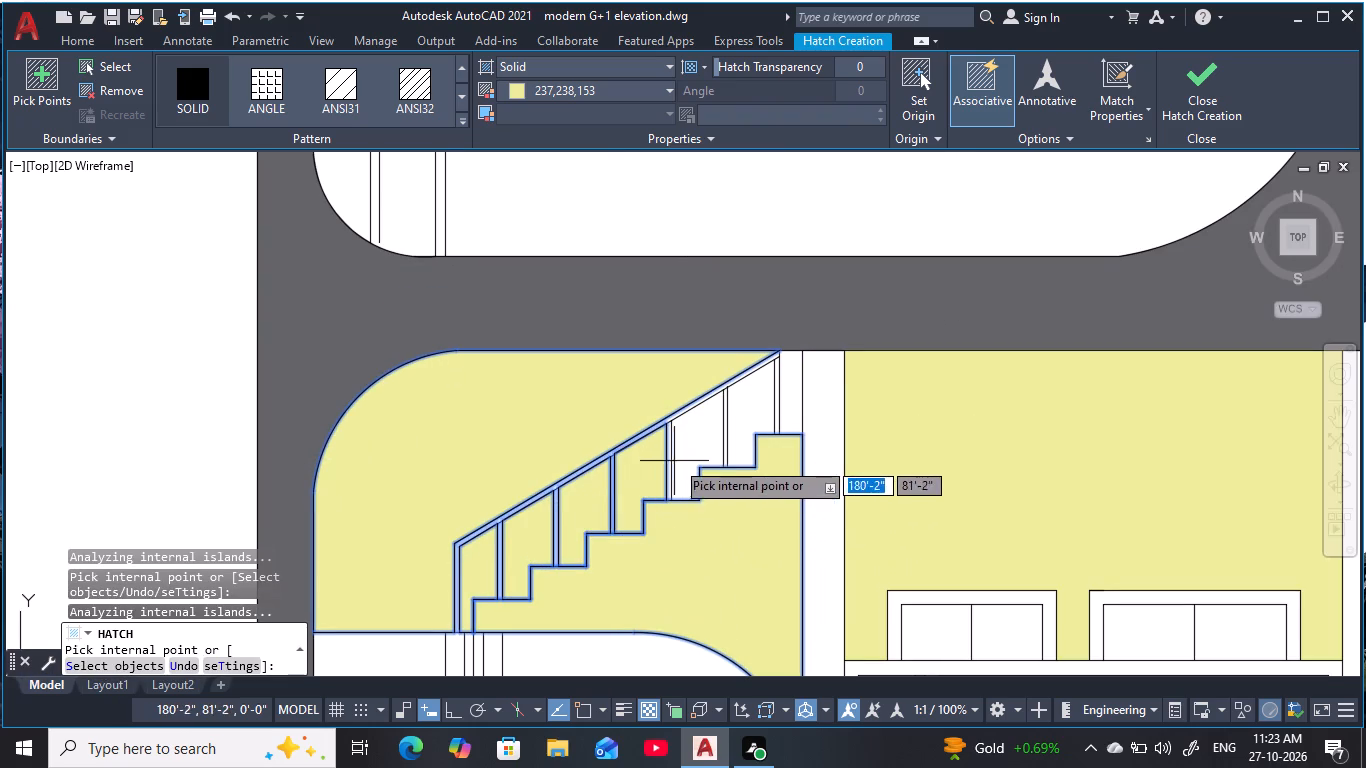
click(688, 452)
click(751, 414)
click(789, 400)
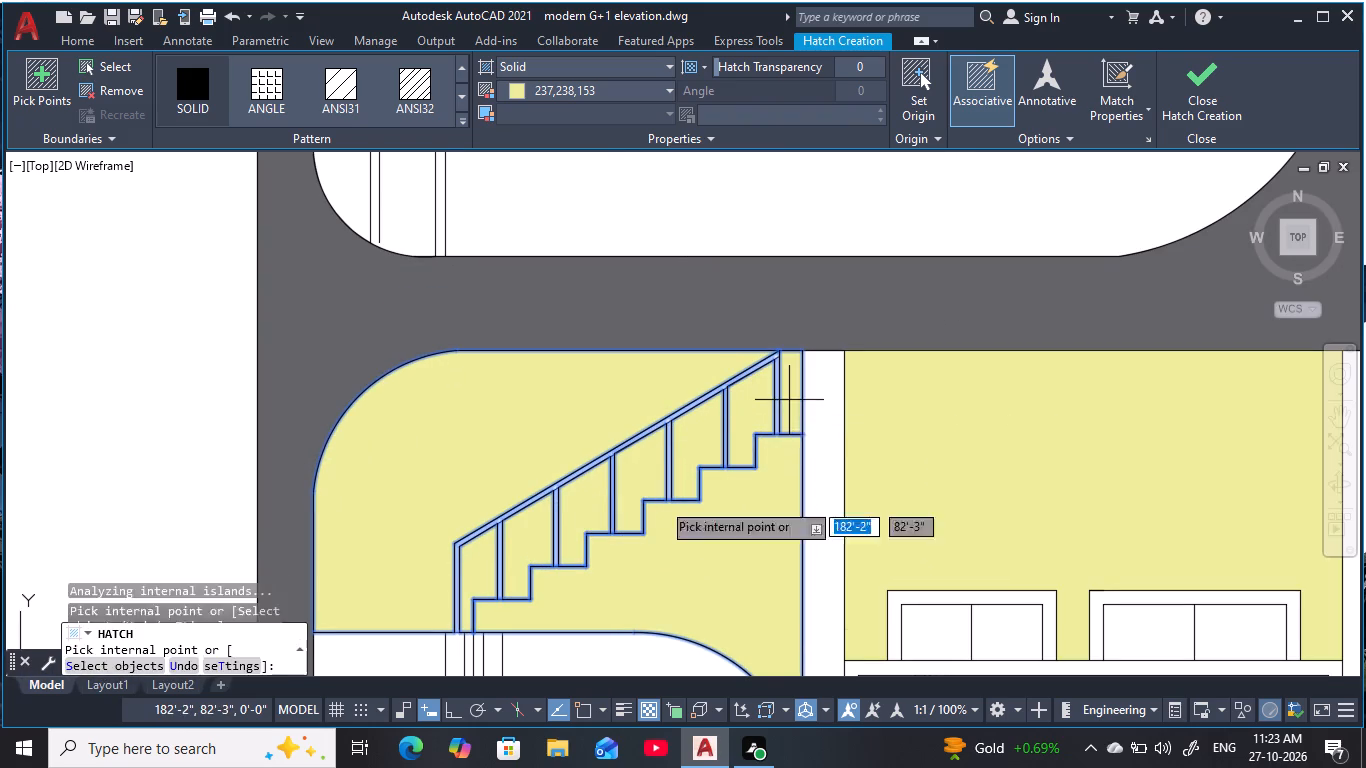
key(Escape)
key(Escape)
key(Escape)
key(Escape)
key(Escape)
key(Escape)
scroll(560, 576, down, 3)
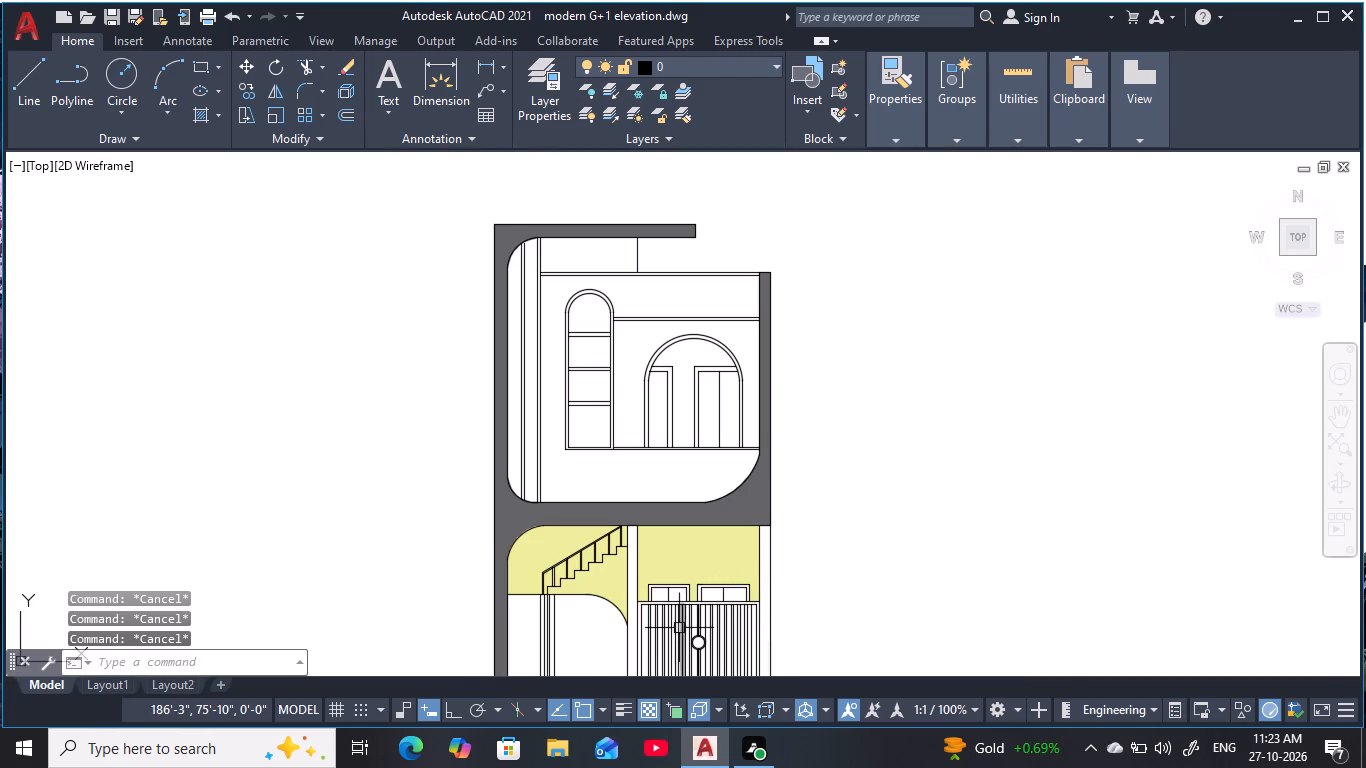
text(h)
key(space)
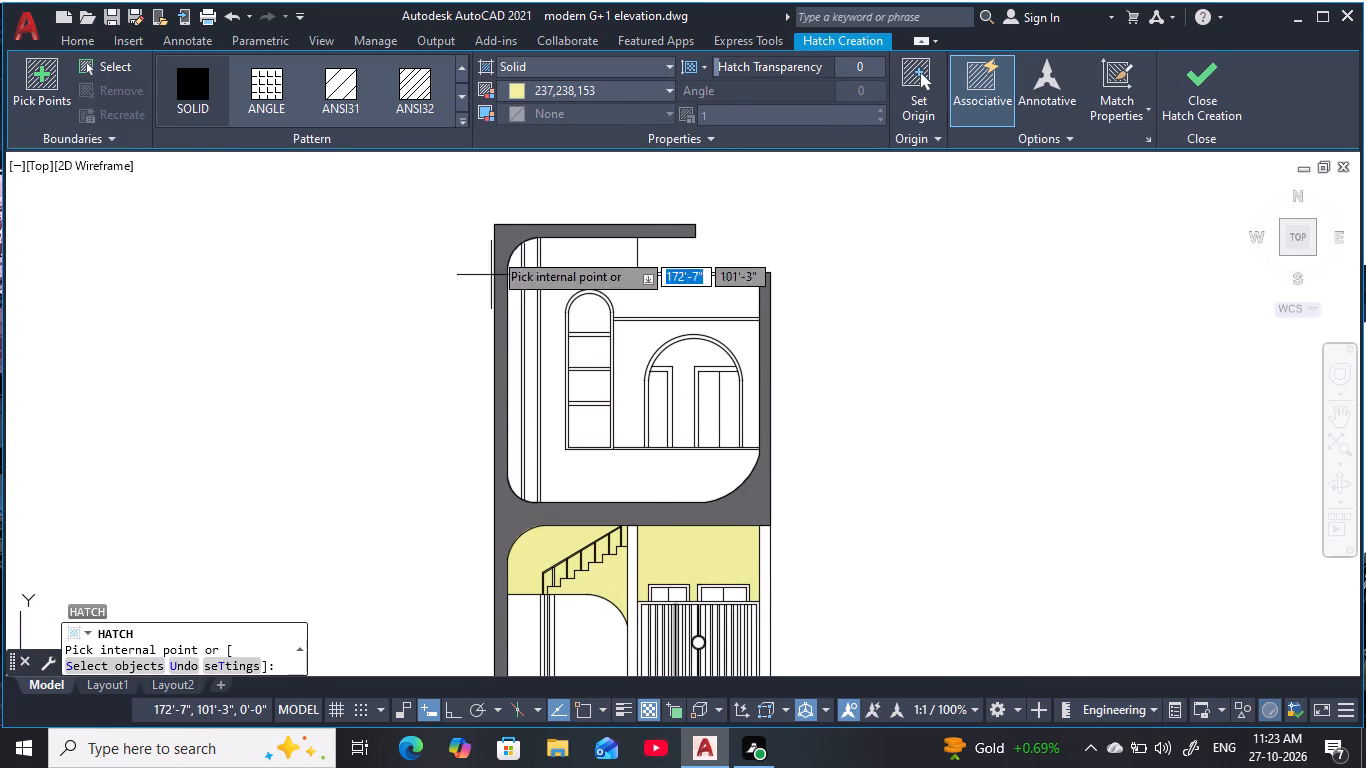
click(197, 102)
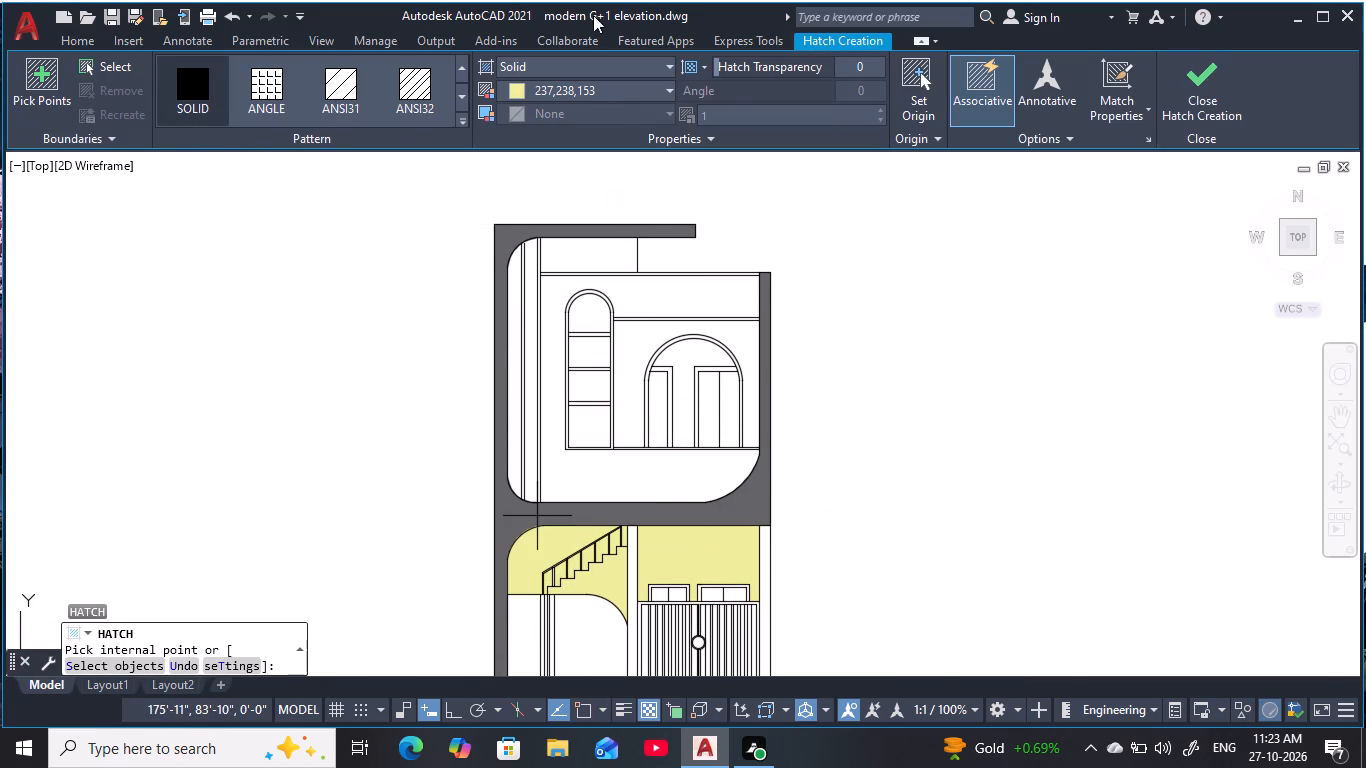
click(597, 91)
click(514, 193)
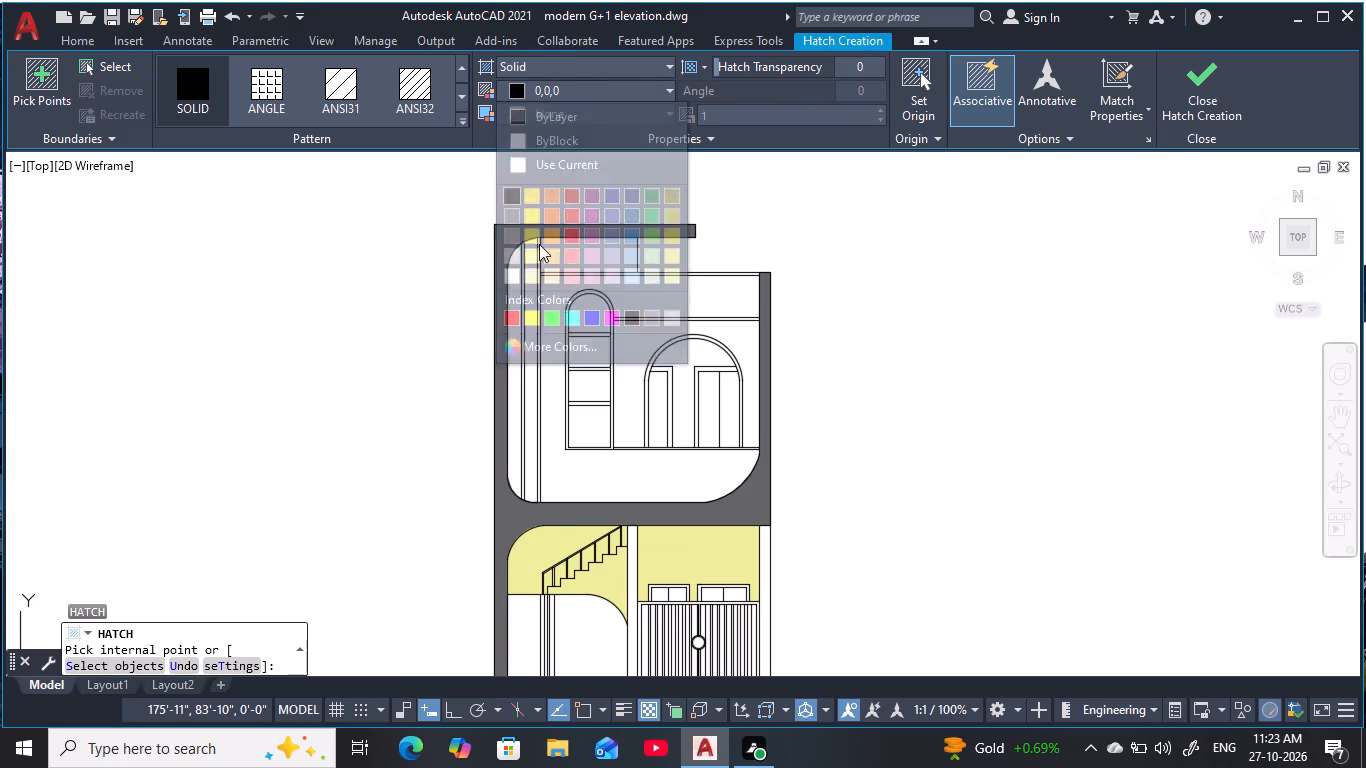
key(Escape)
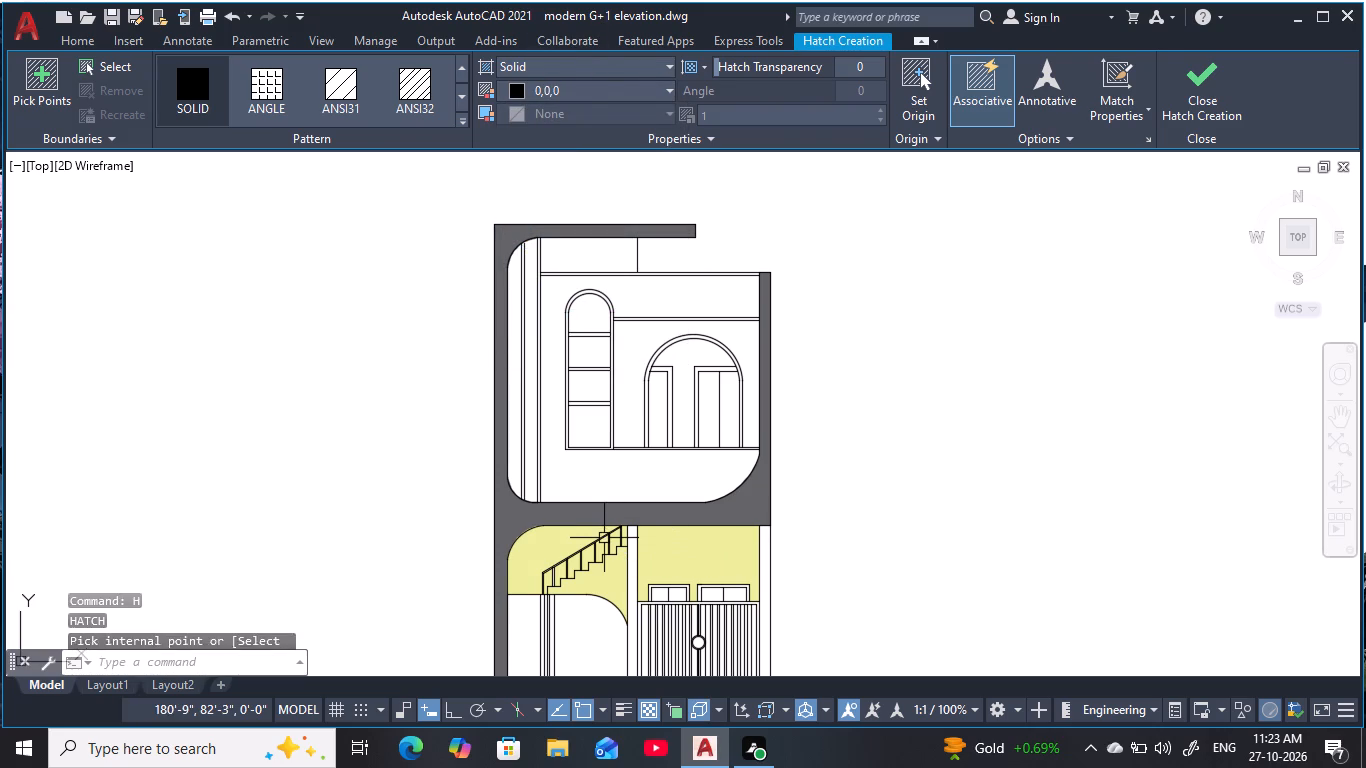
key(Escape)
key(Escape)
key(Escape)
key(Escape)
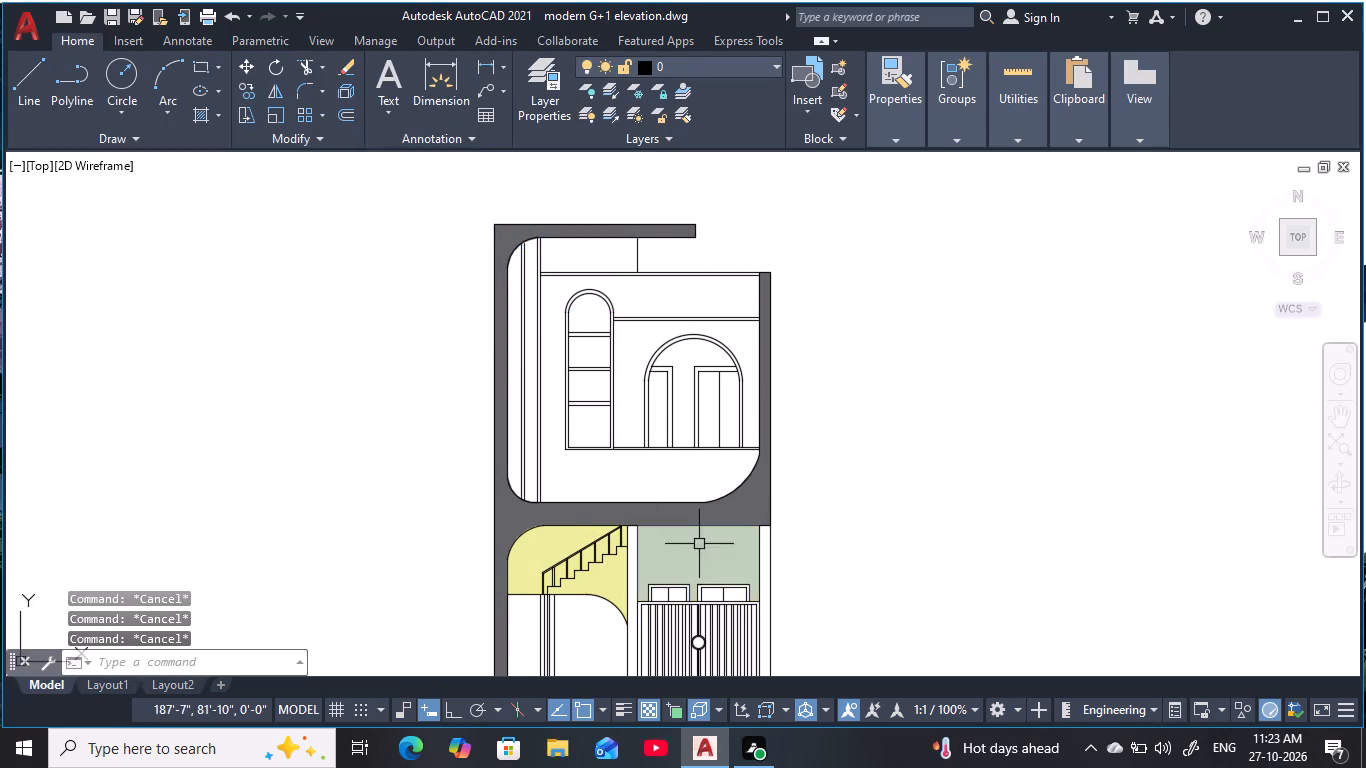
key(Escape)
Hatch the wall inside the upper floor's large arch, above and between the door frames, with a solid fill in colour 237,238,153.
middle_drag(657, 538, 685, 488)
text(h)
key(space)
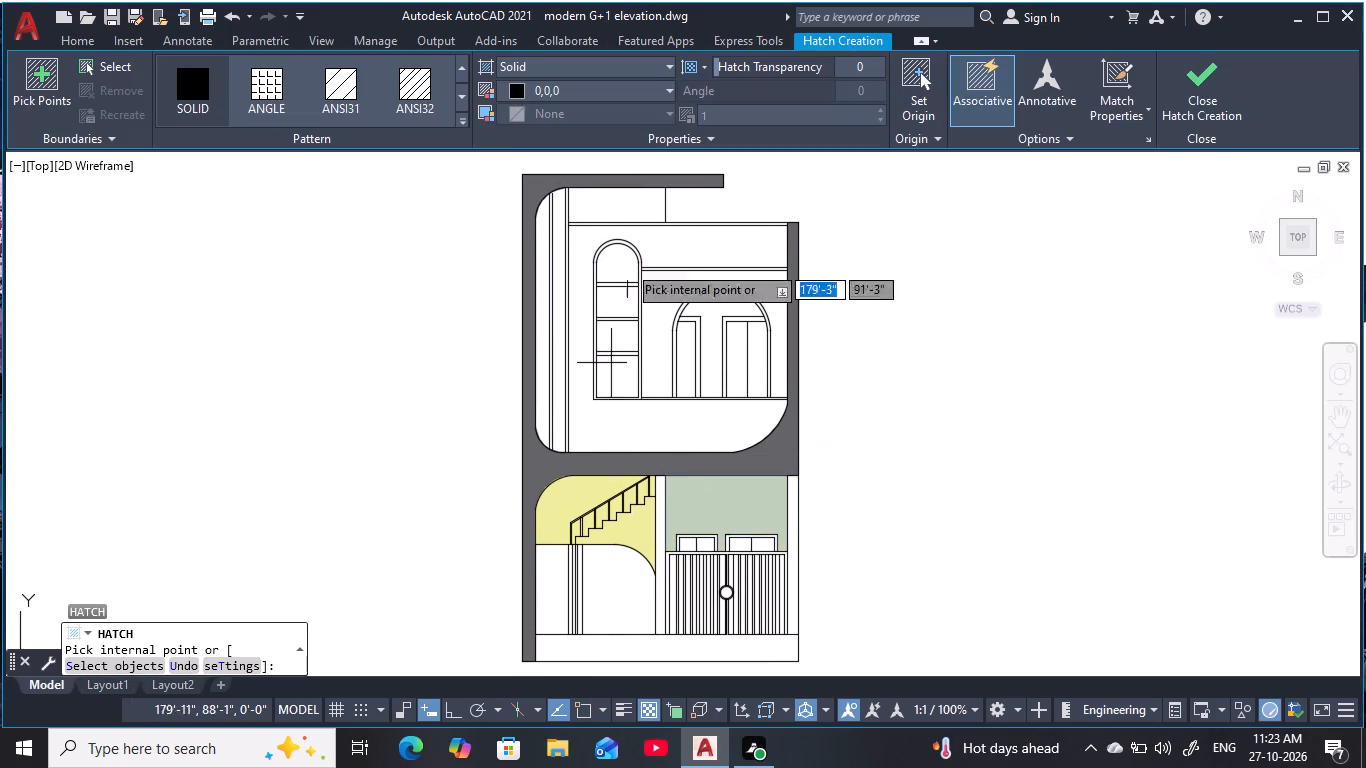
click(593, 90)
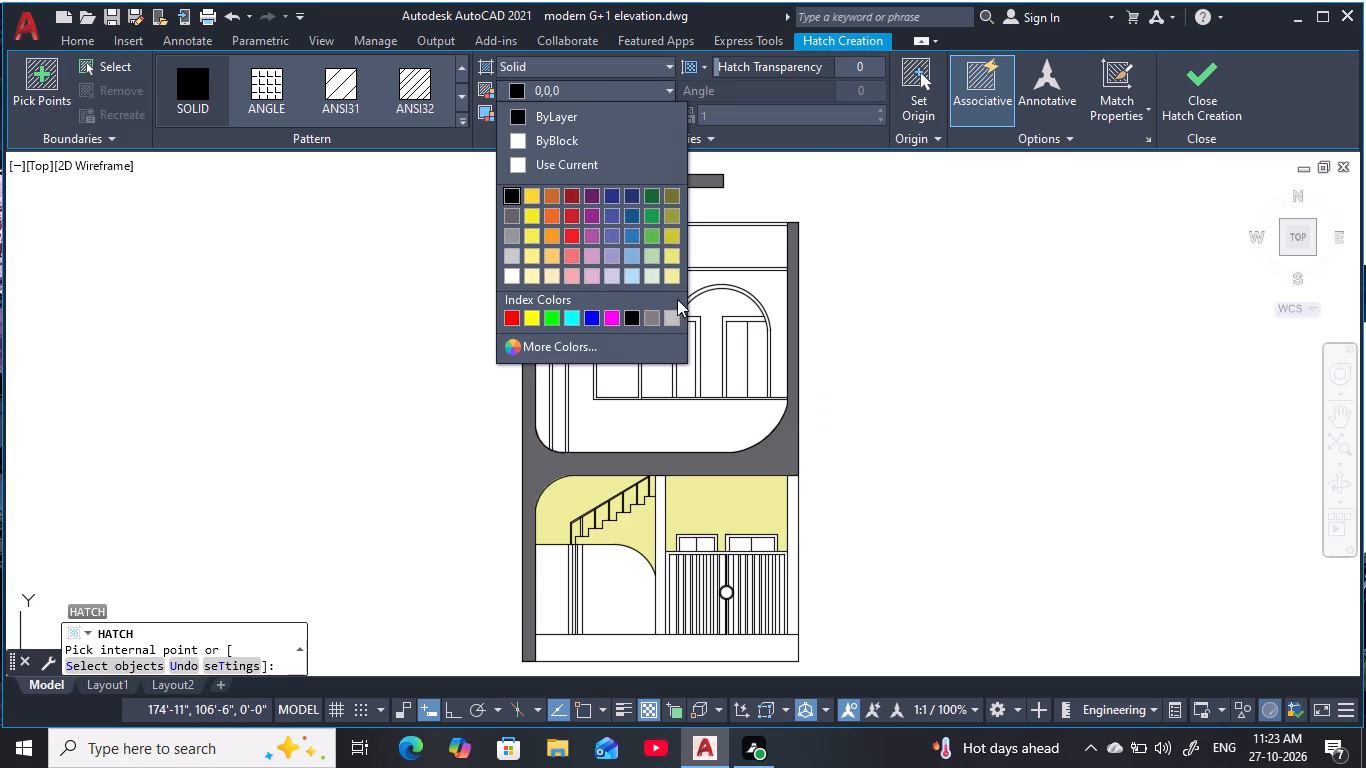
click(675, 278)
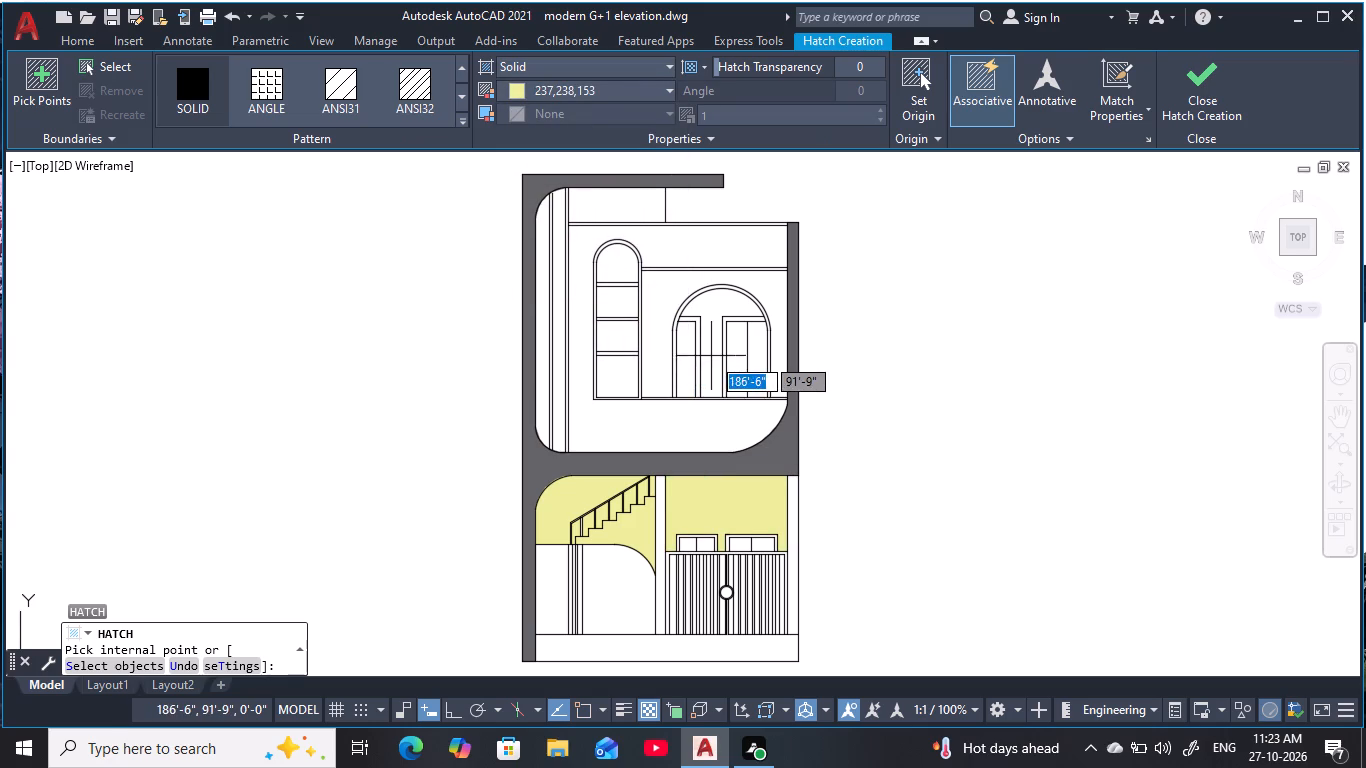
scroll(709, 350, up, 1)
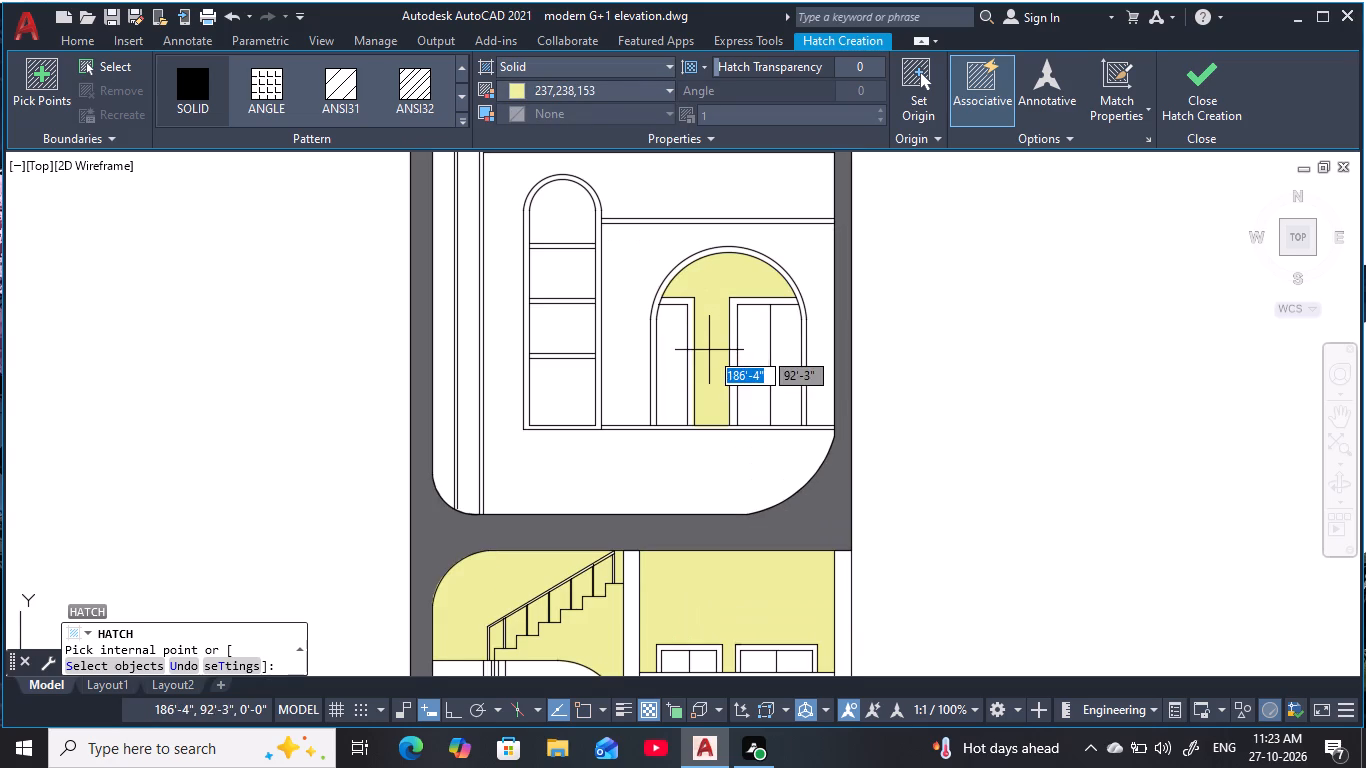
click(713, 310)
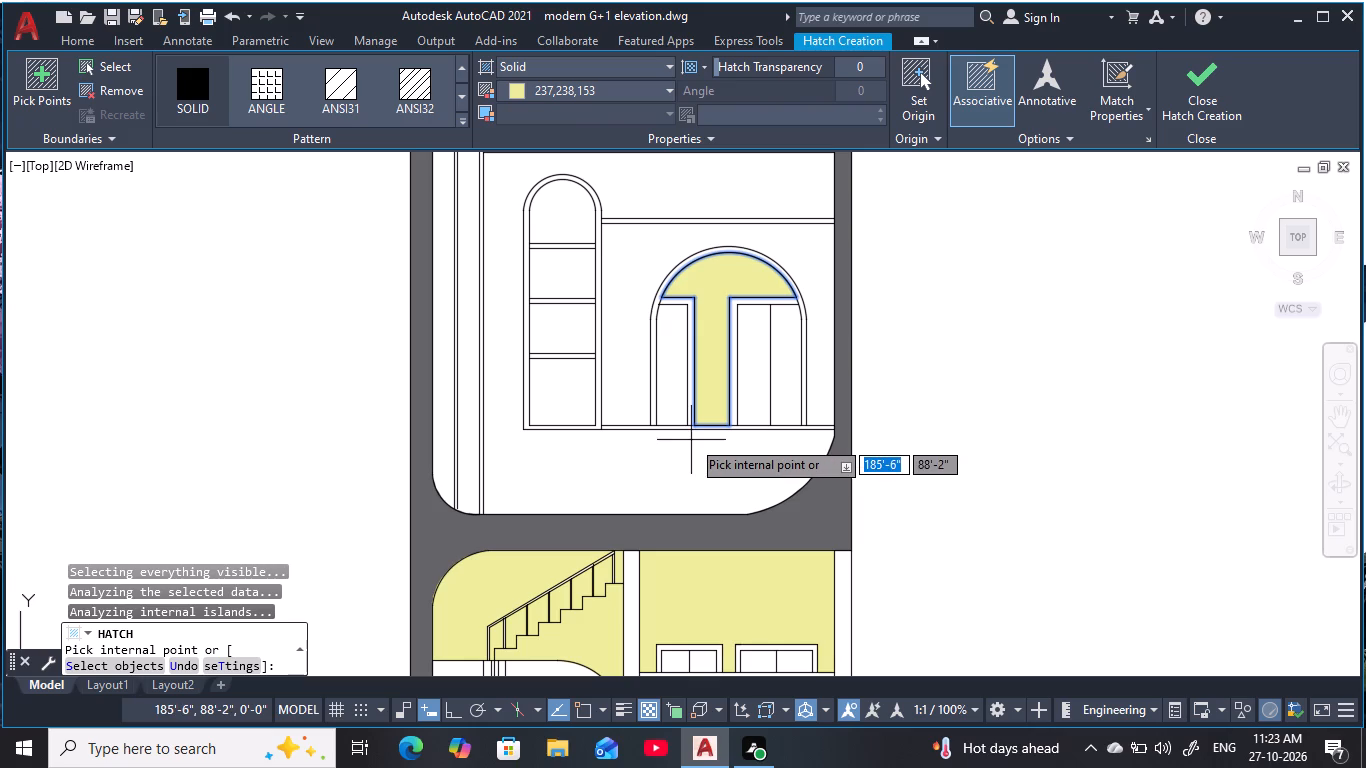
key(Escape)
key(Escape)
key(Escape)
key(Escape)
key(Escape)
key(Escape)
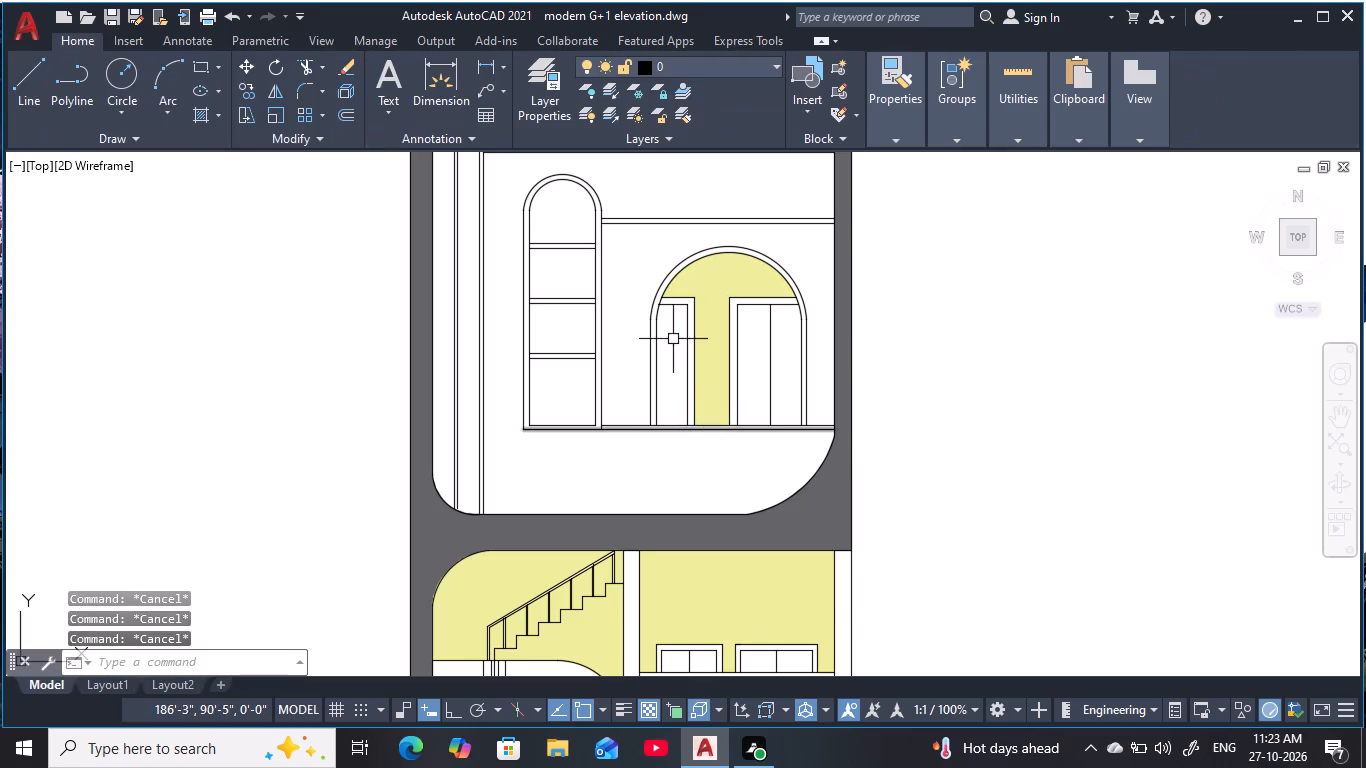
key(Escape)
key(Escape)
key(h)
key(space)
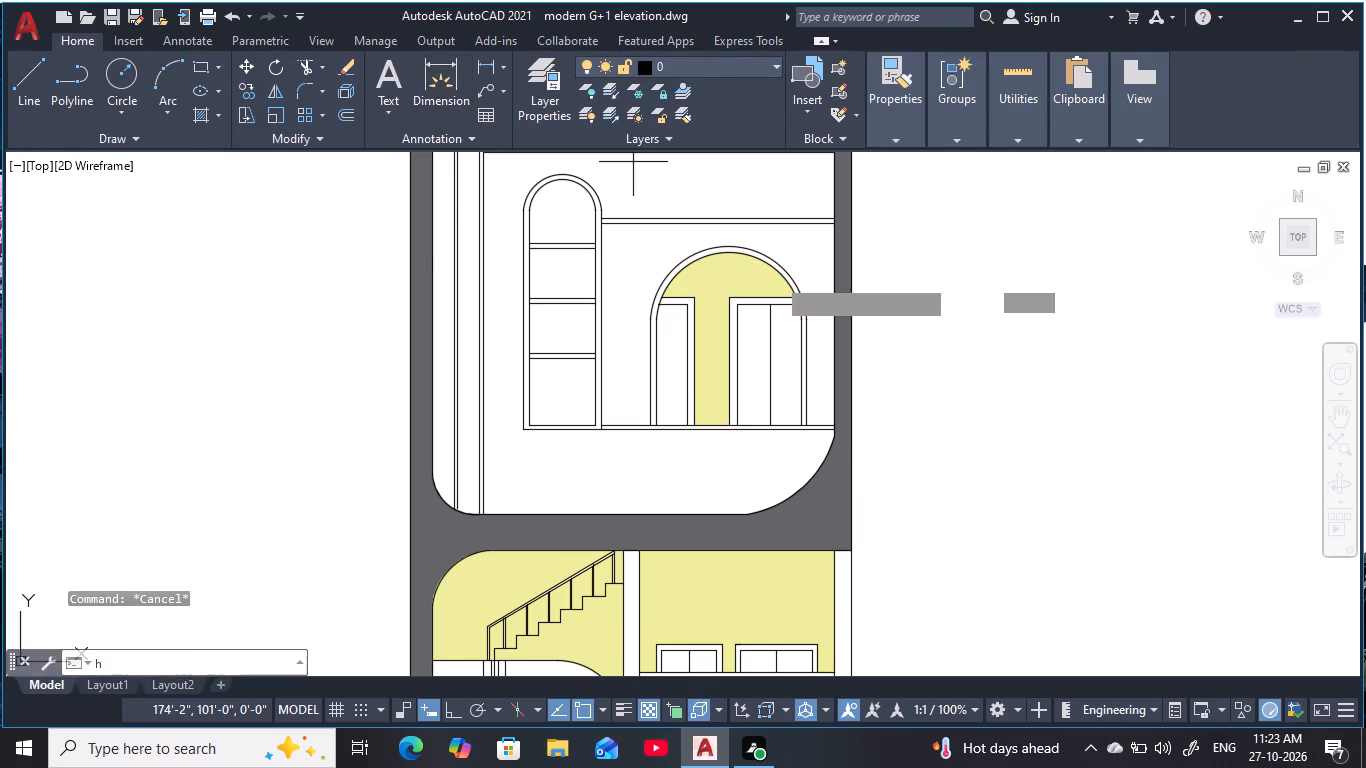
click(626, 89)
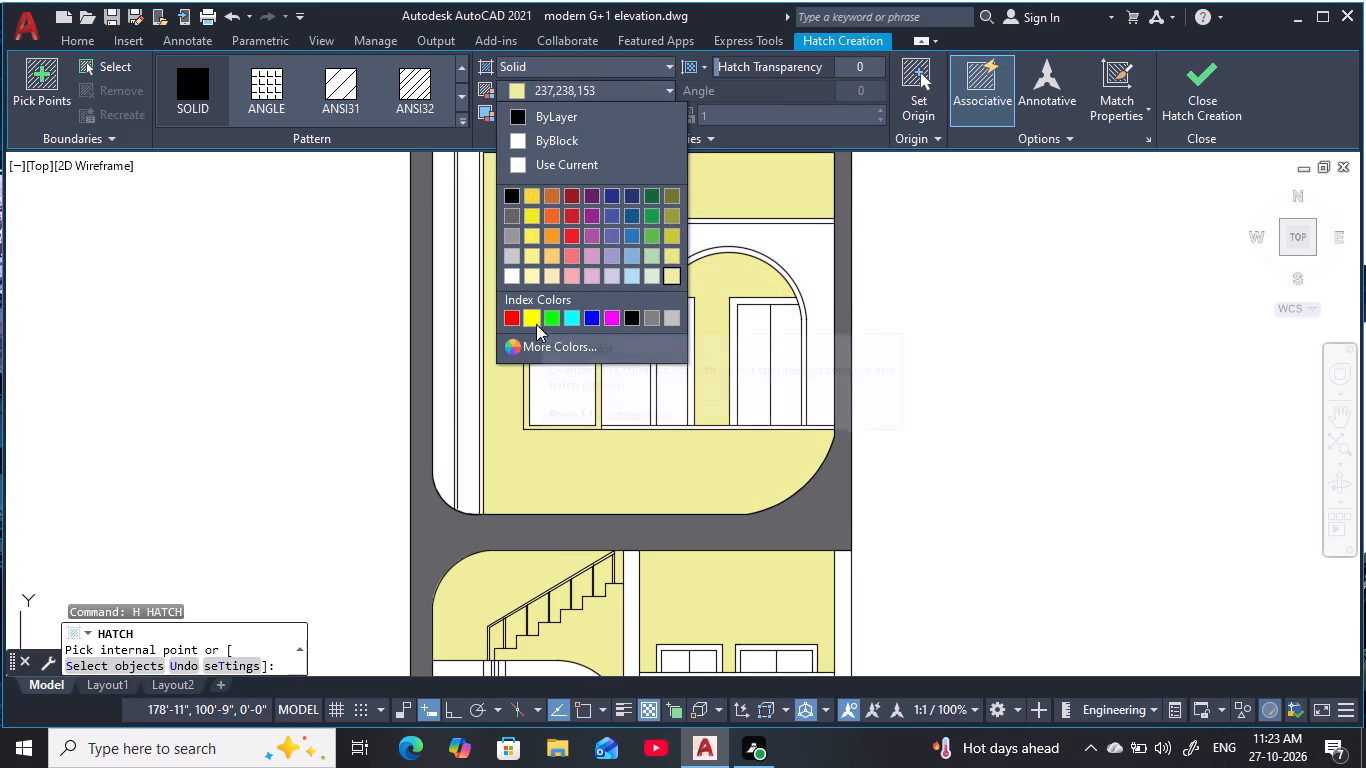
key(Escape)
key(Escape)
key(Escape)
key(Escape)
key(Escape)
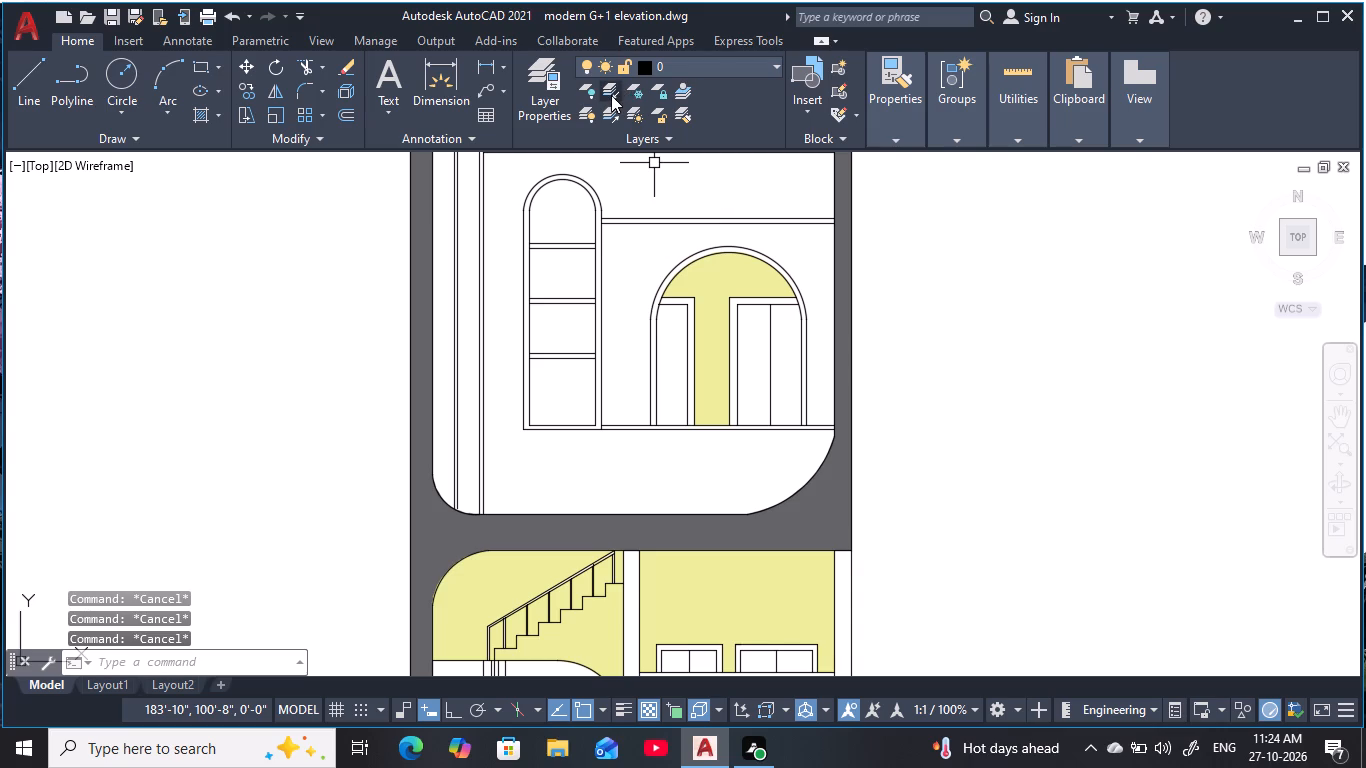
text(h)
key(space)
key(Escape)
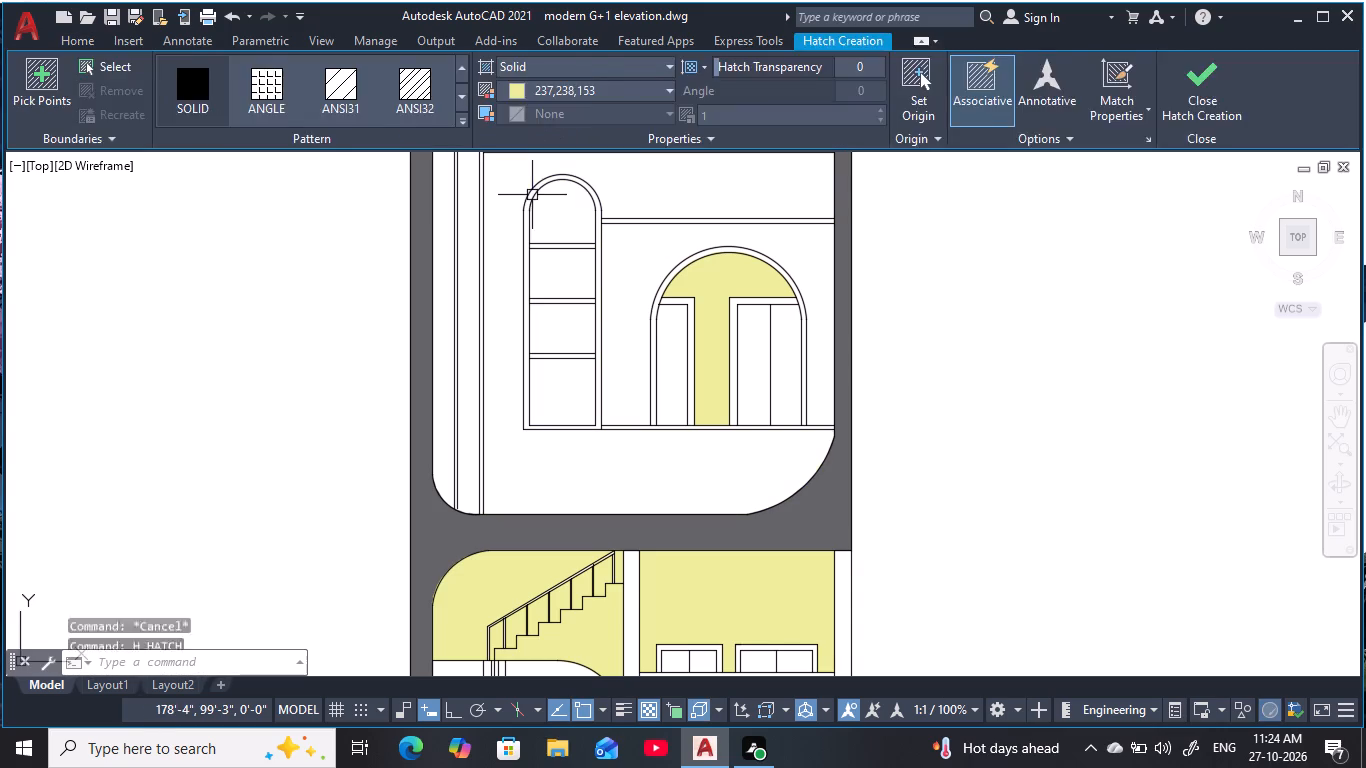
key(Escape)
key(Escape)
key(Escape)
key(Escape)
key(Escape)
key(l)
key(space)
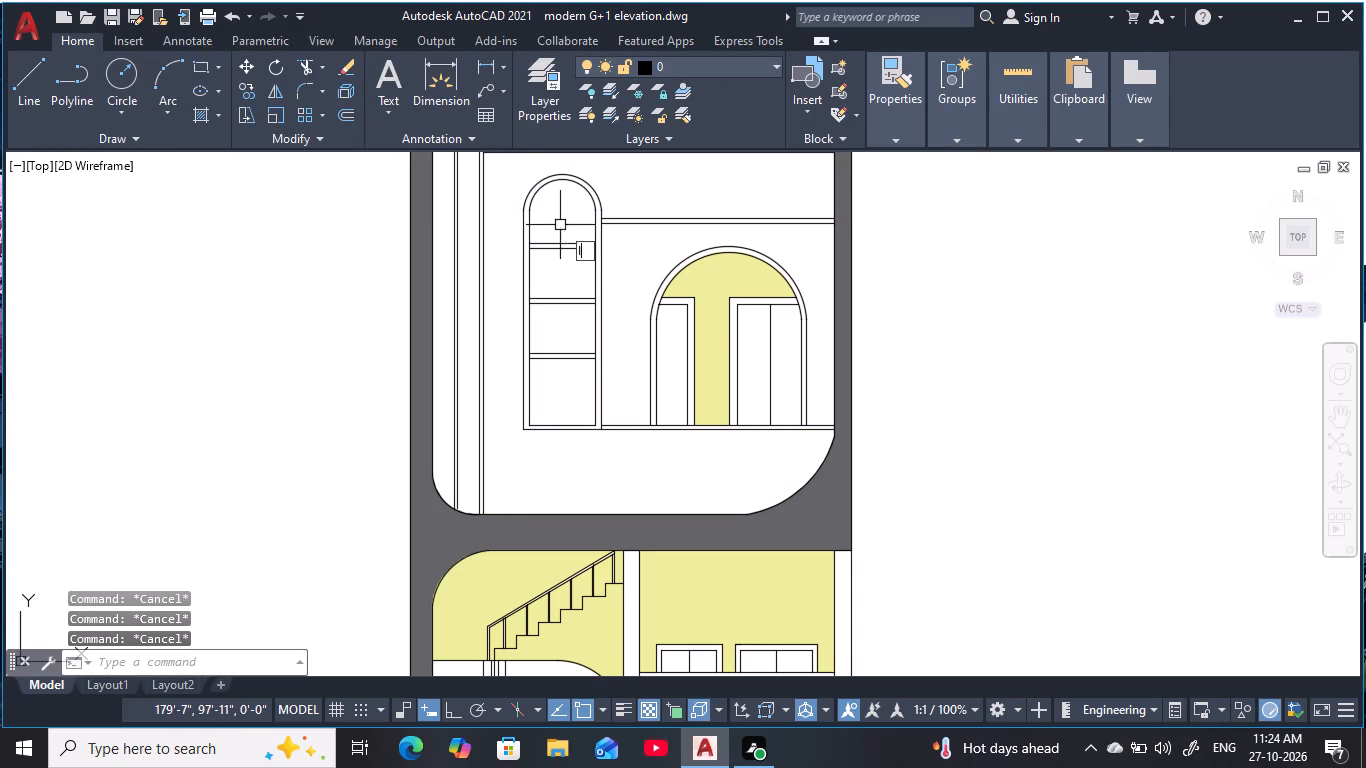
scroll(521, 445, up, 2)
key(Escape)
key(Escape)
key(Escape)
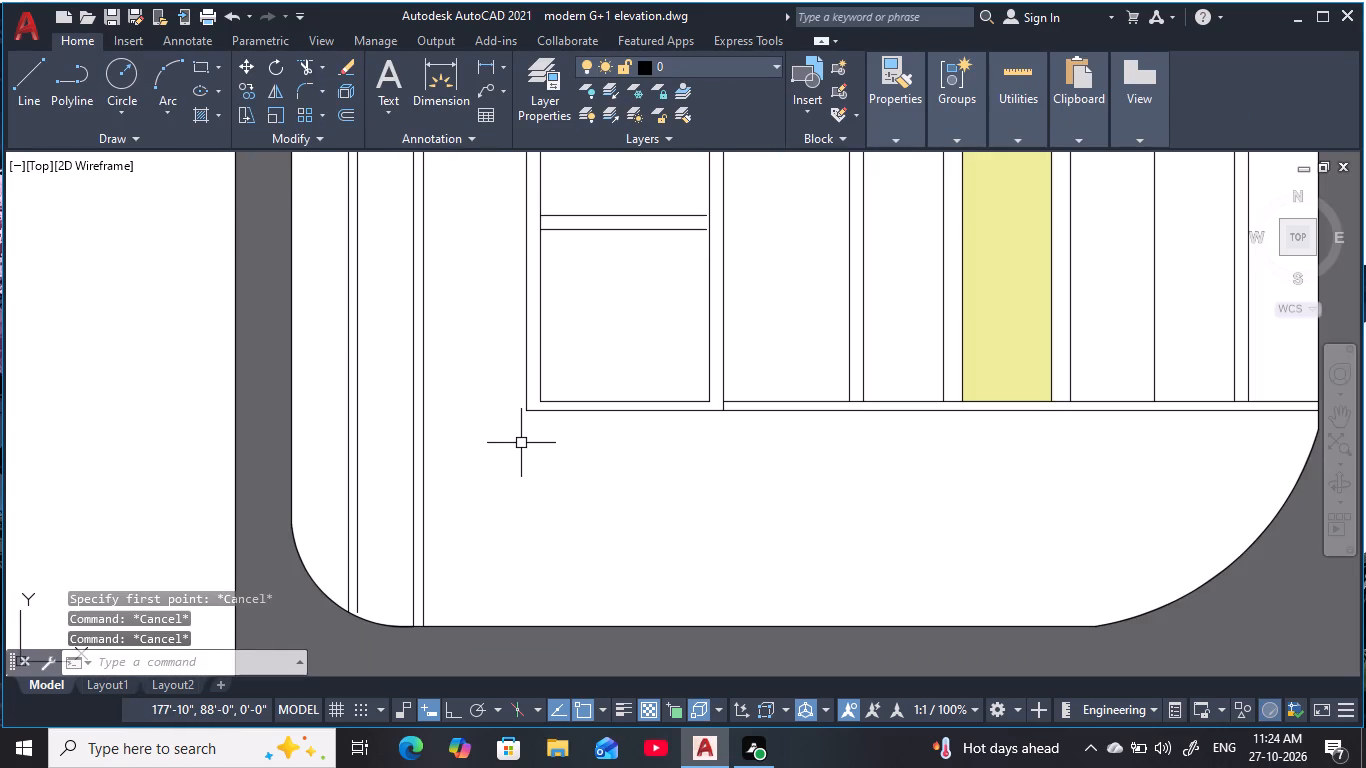
Extend the horizontal base line under the tall arched window to the vertical double line at the left of the upper floor.
text(ex)
key(space)
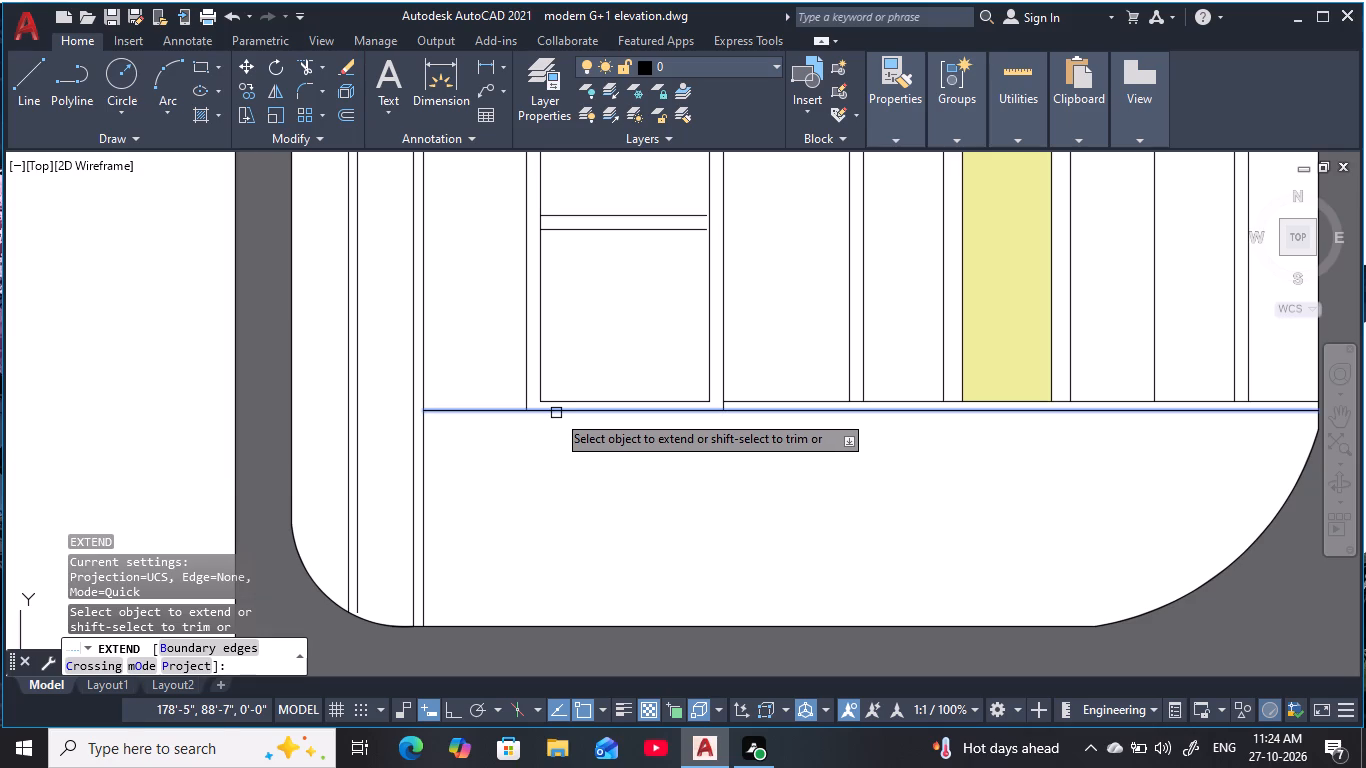
click(556, 413)
key(Escape)
key(Escape)
scroll(647, 487, down, 2)
middle_drag(632, 491, 599, 490)
key(Escape)
key(Escape)
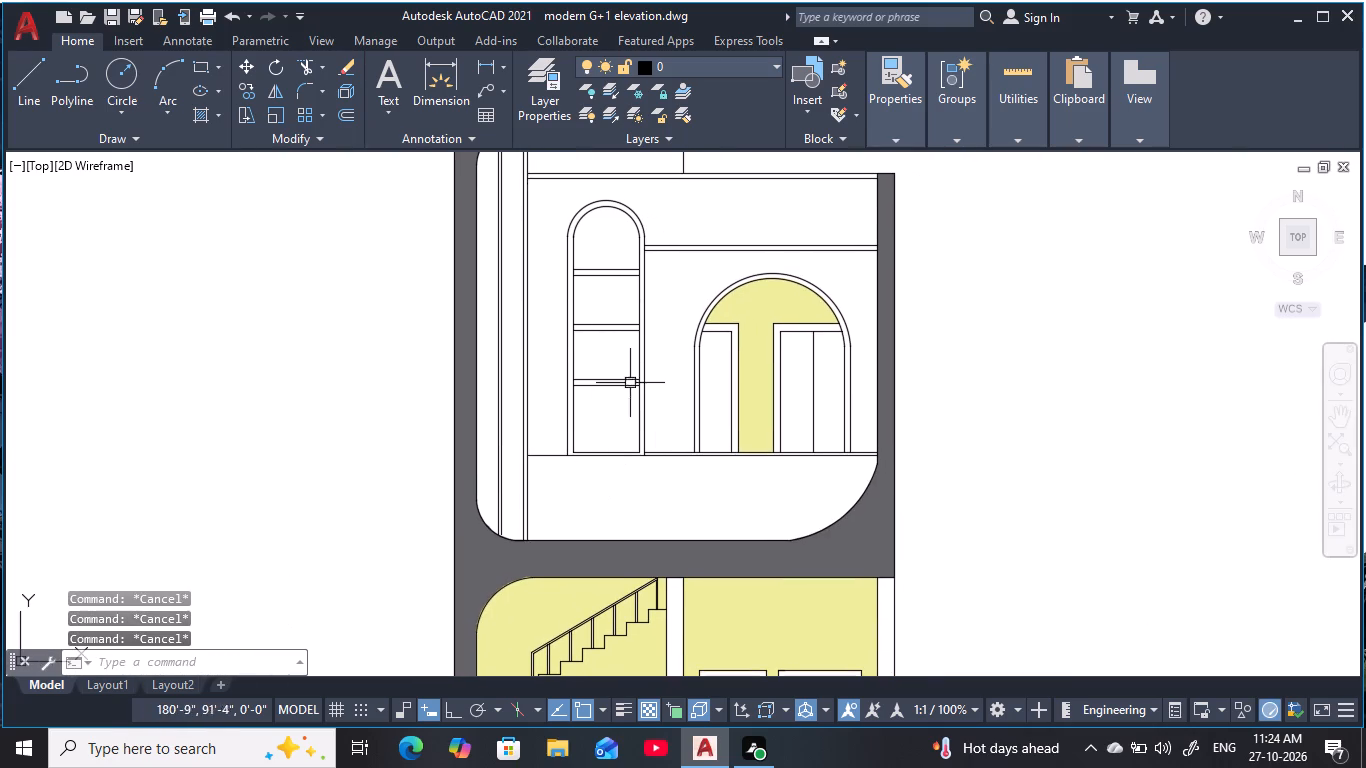
key(Escape)
key(Escape)
key(Escape)
key(j)
key(Escape)
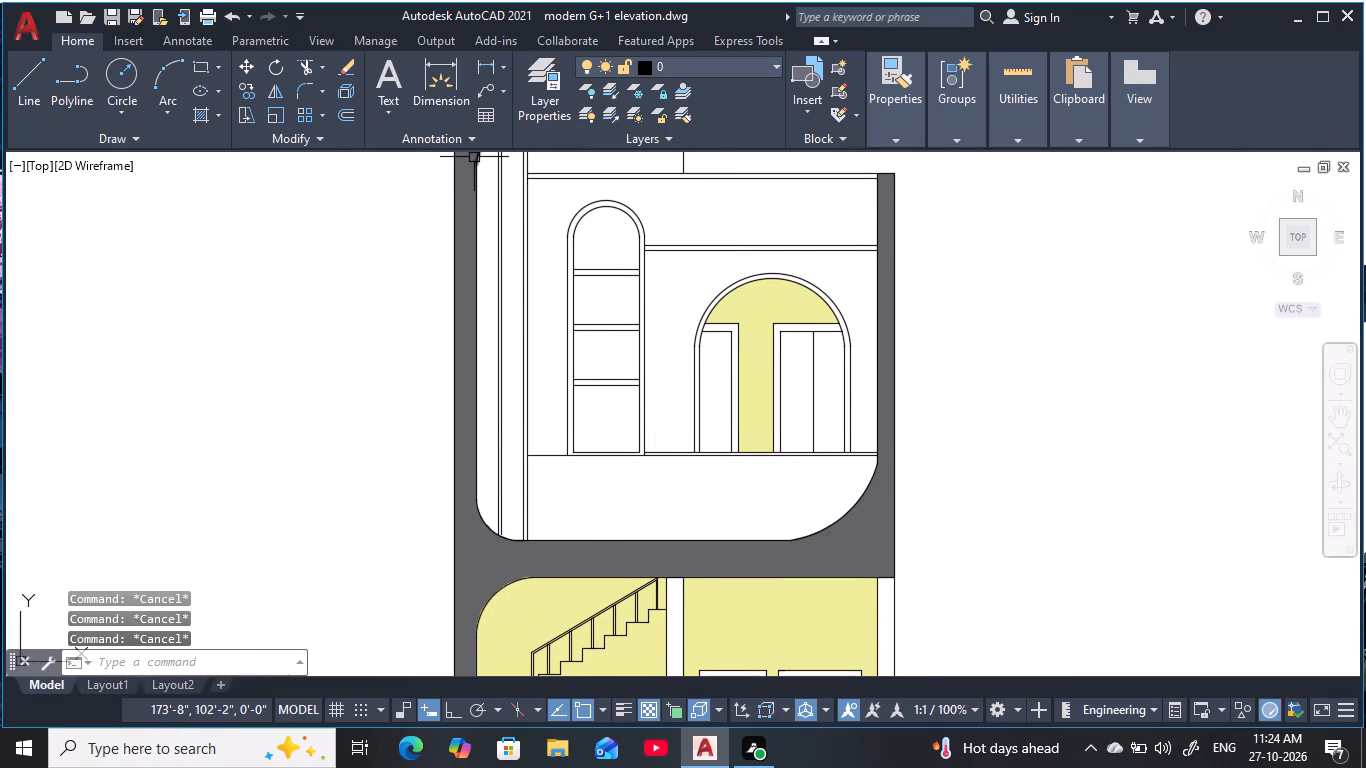
key(Escape)
Hatch the narrow strip between the right-hand pair of vertical lines at the left of the upper floor with a solid ByLayer fill.
text(h)
key(space)
scroll(496, 263, down, 2)
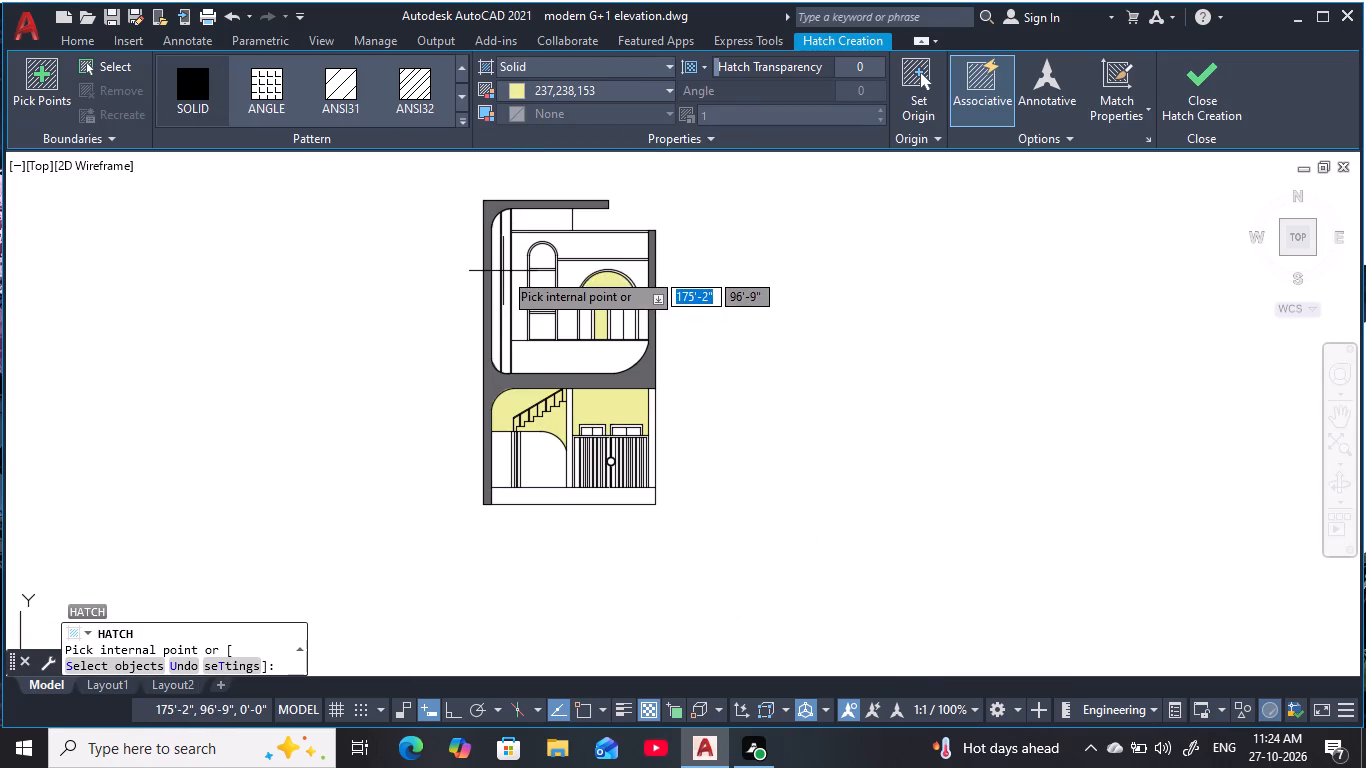
click(545, 95)
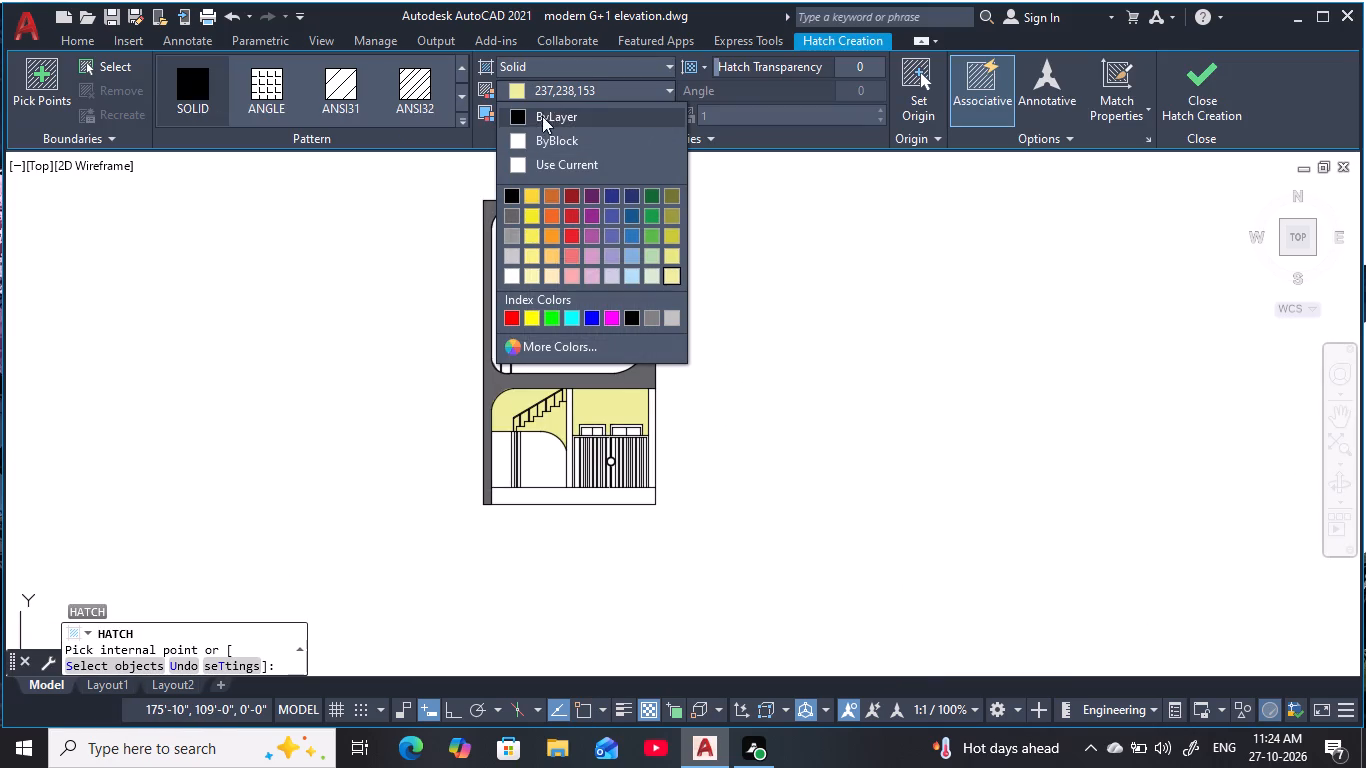
click(515, 112)
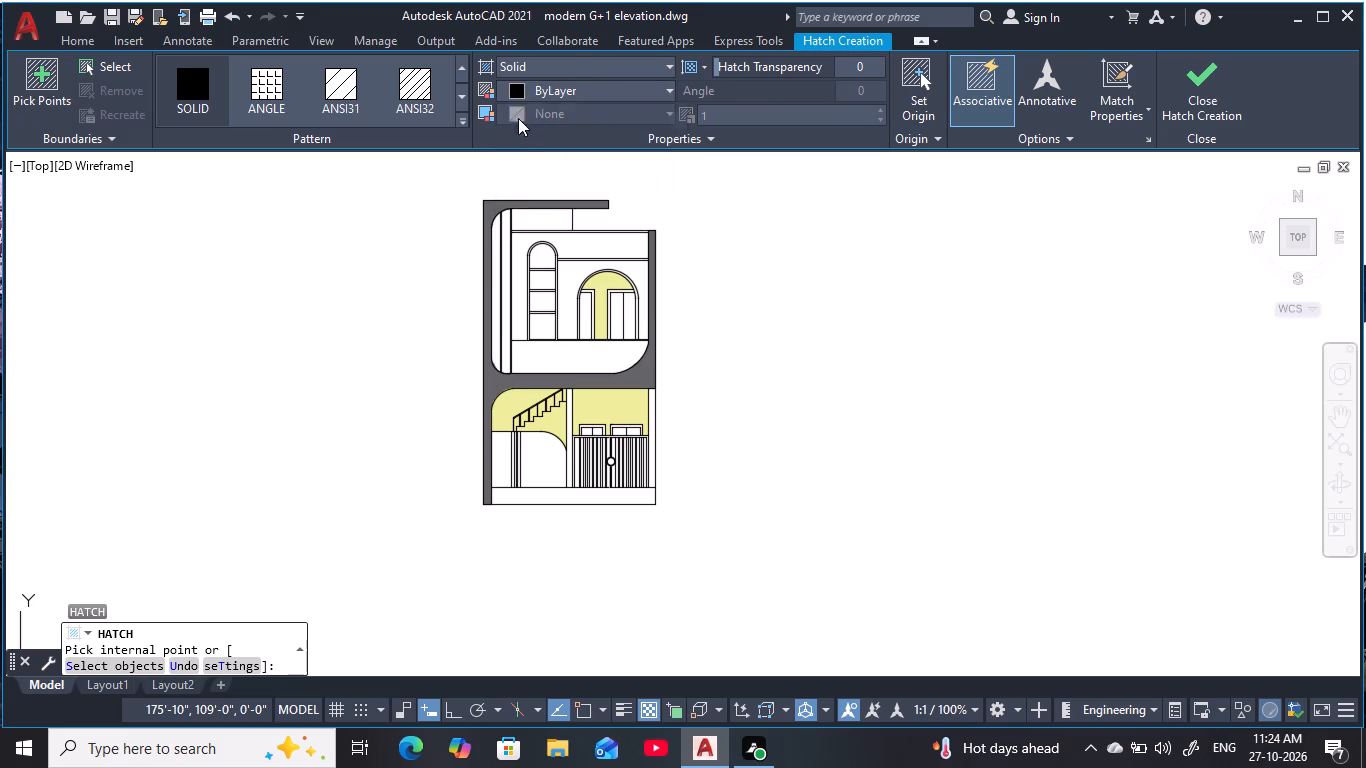
scroll(521, 259, up, 3)
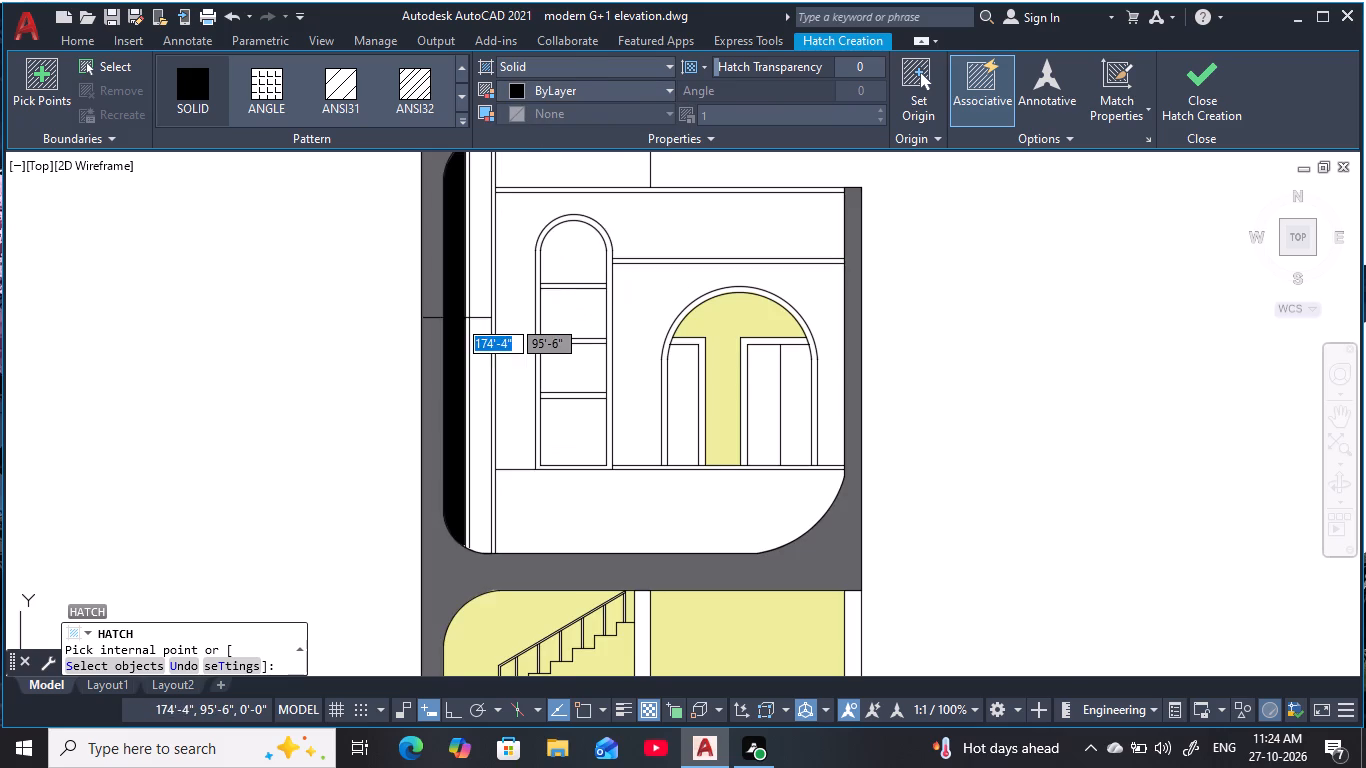
scroll(457, 318, up, 2)
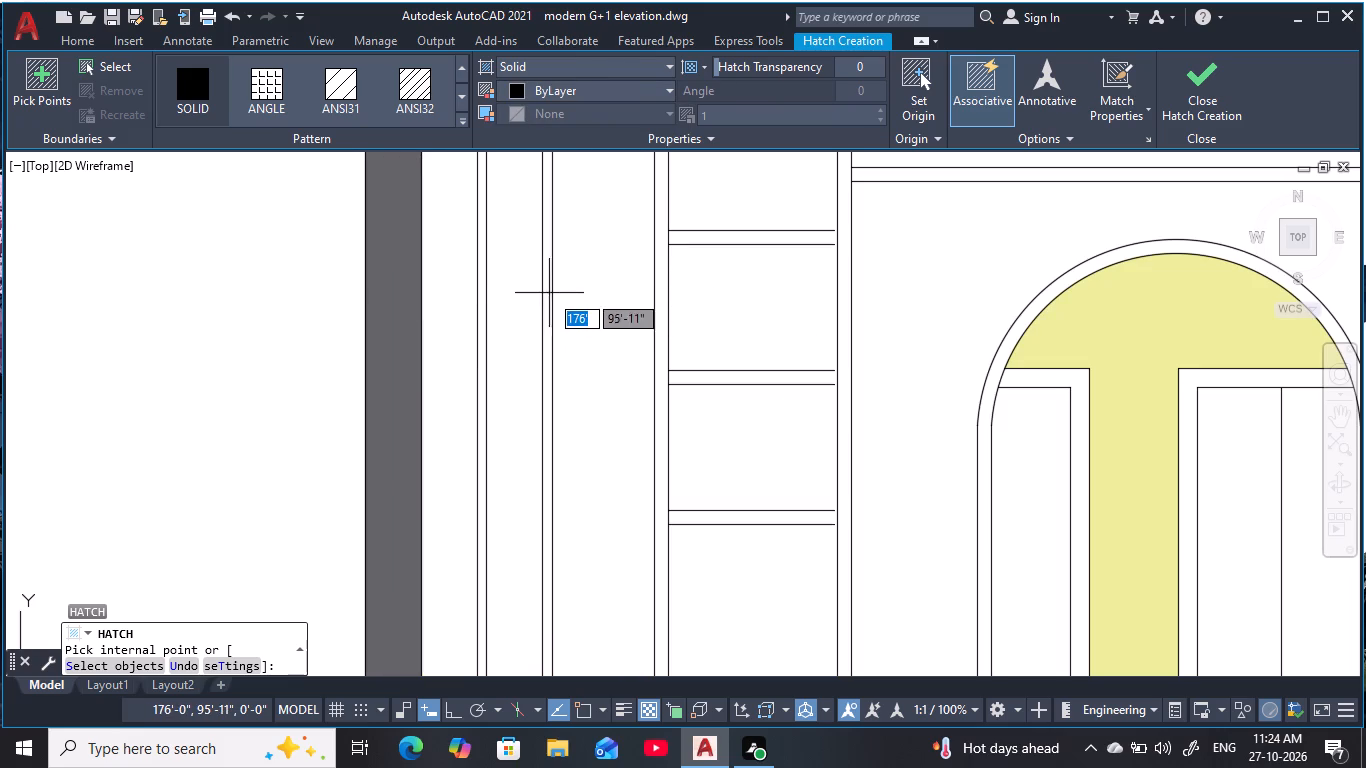
click(546, 300)
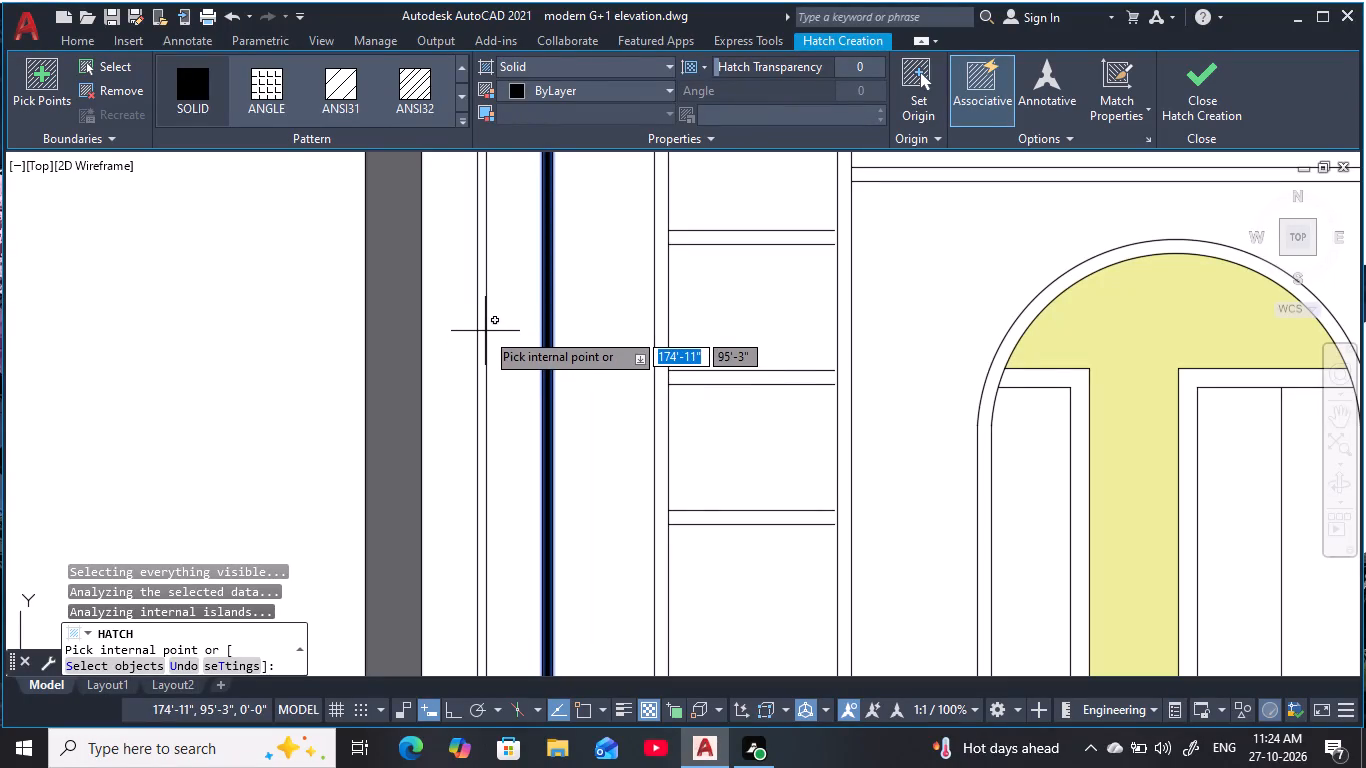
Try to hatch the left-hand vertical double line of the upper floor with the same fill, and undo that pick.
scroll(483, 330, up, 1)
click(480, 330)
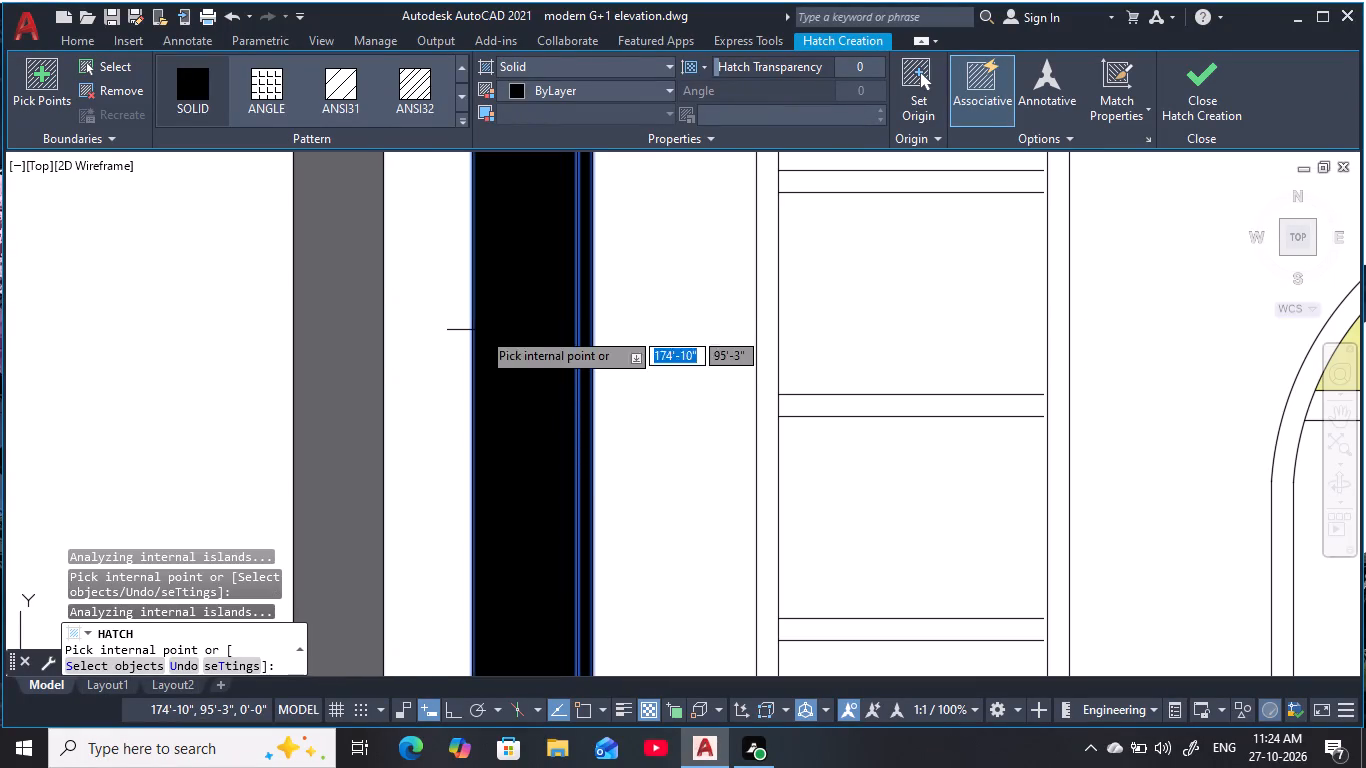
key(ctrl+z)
Finish the hatch and extend the right line of the left-hand vertical pair at both ends to the frame's curved inner edge.
scroll(554, 336, down, 2)
middle_drag(549, 356, 542, 429)
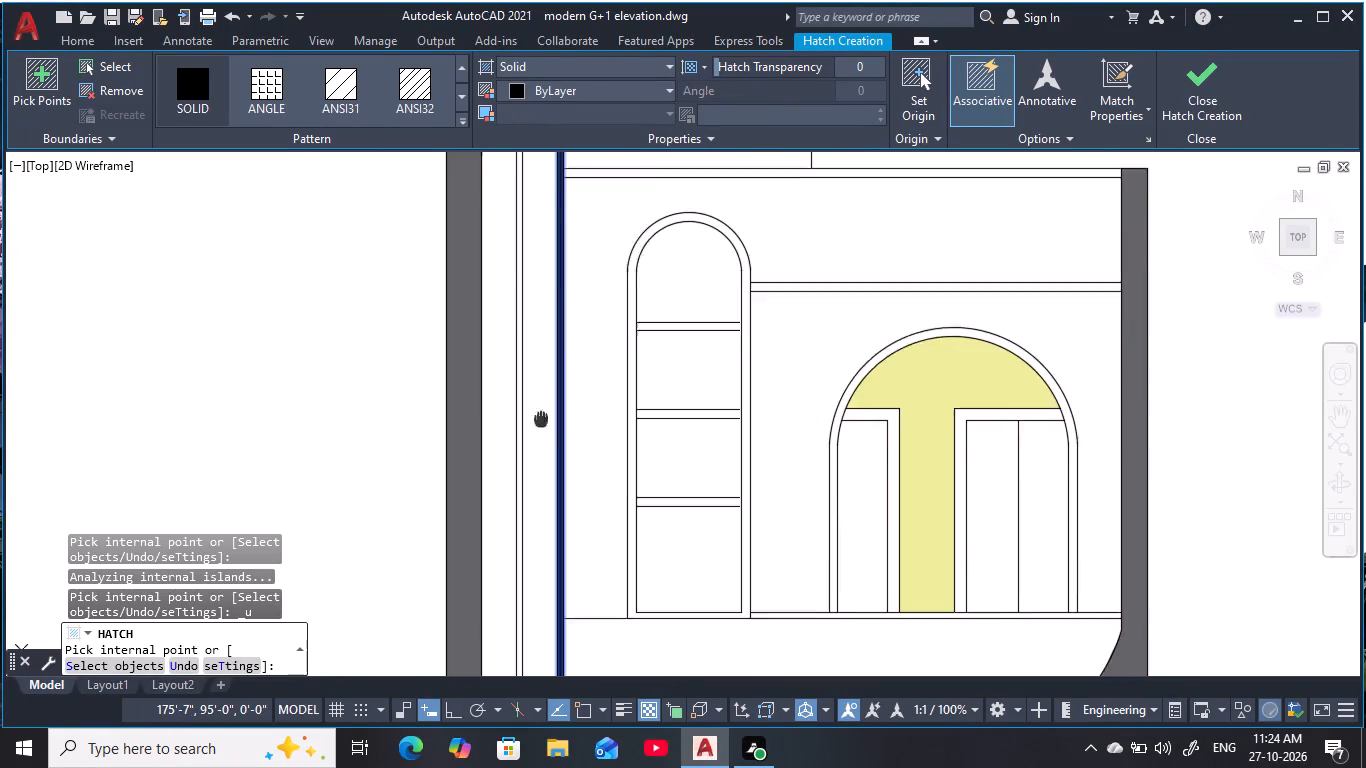
middle_drag(542, 429, 592, 508)
key(Escape)
key(Escape)
key(Escape)
key(Escape)
key(Escape)
text(ex)
key(space)
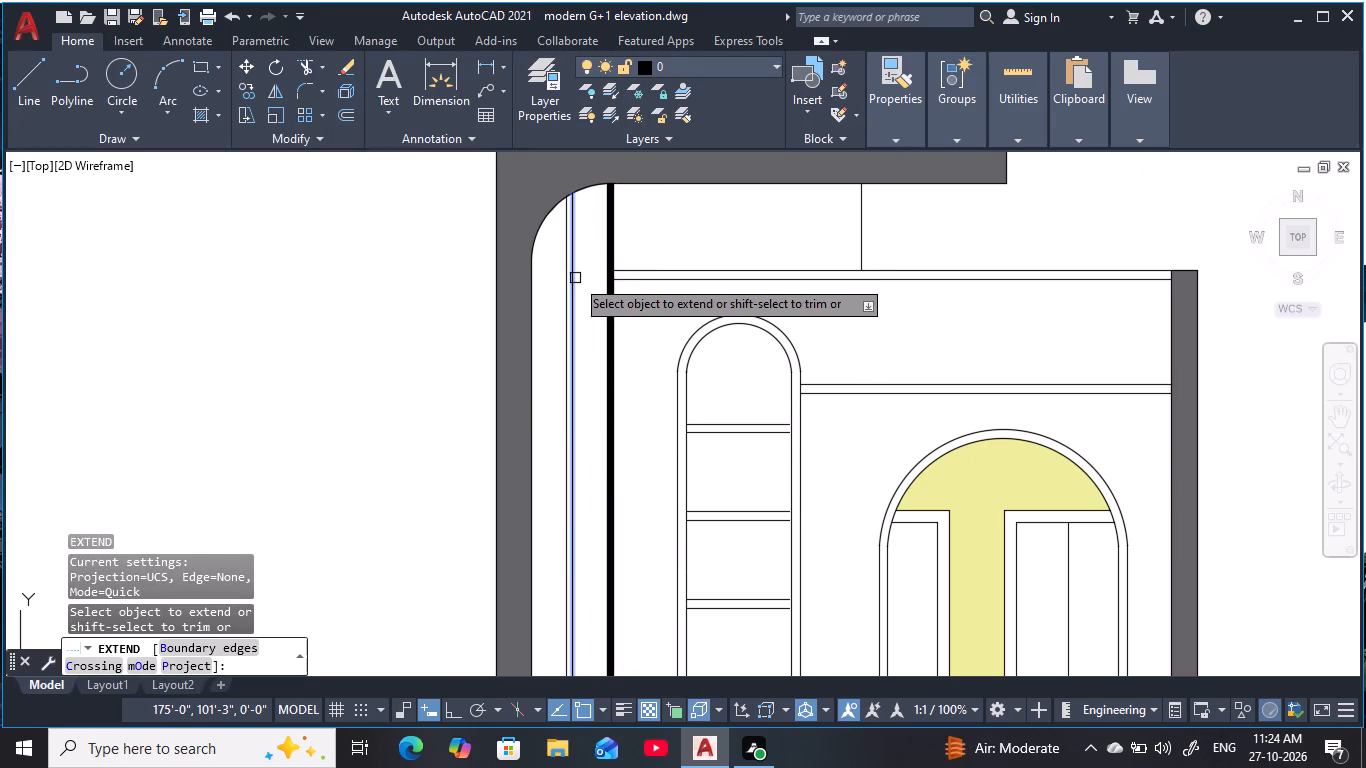
click(575, 278)
scroll(578, 315, down, 2)
middle_drag(579, 324, 564, 304)
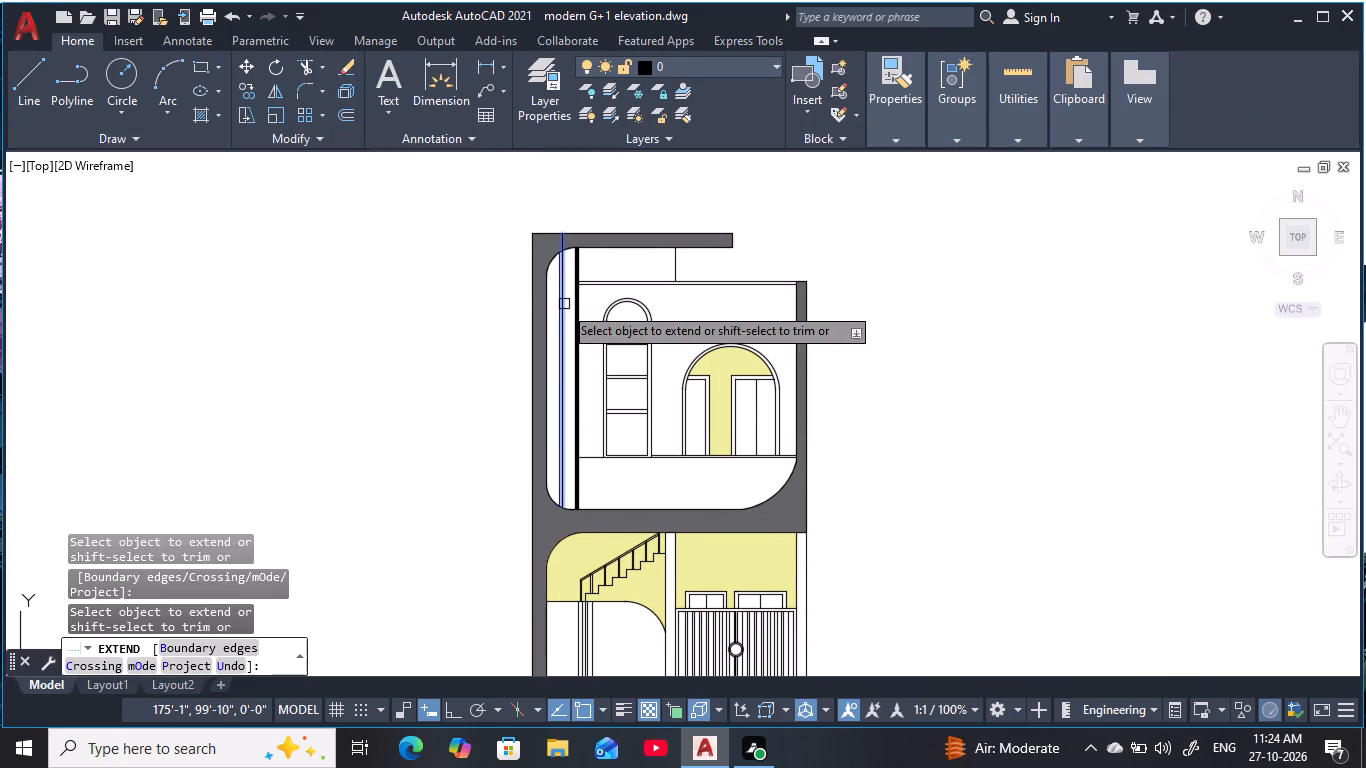
key(Escape)
scroll(560, 489, up, 2)
key(Escape)
key(space)
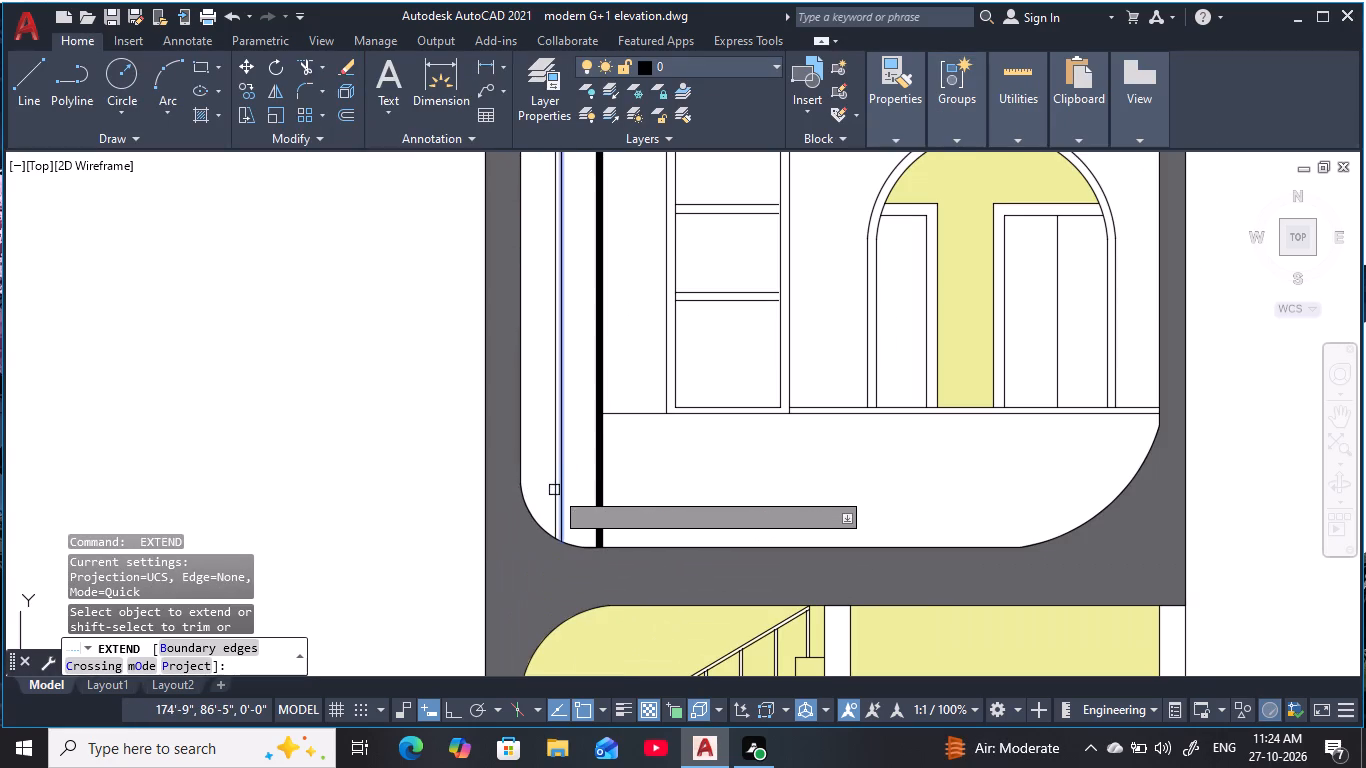
click(564, 491)
key(Escape)
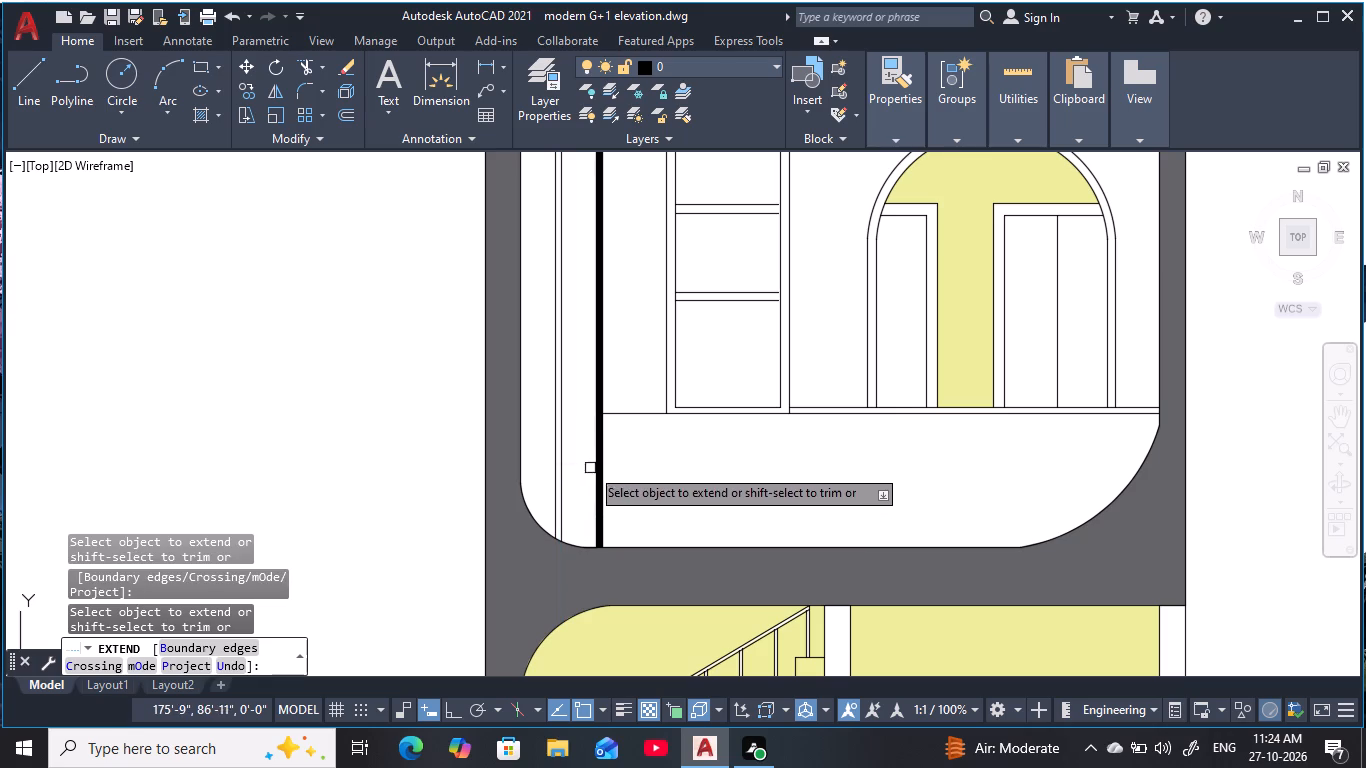
key(Escape)
key(Escape)
Hatch the narrow strip between the left-hand pair of vertical lines on the upper floor with a solid ByLayer fill.
scroll(583, 474, down, 1)
middle_drag(583, 475, 594, 545)
key(Escape)
key(h)
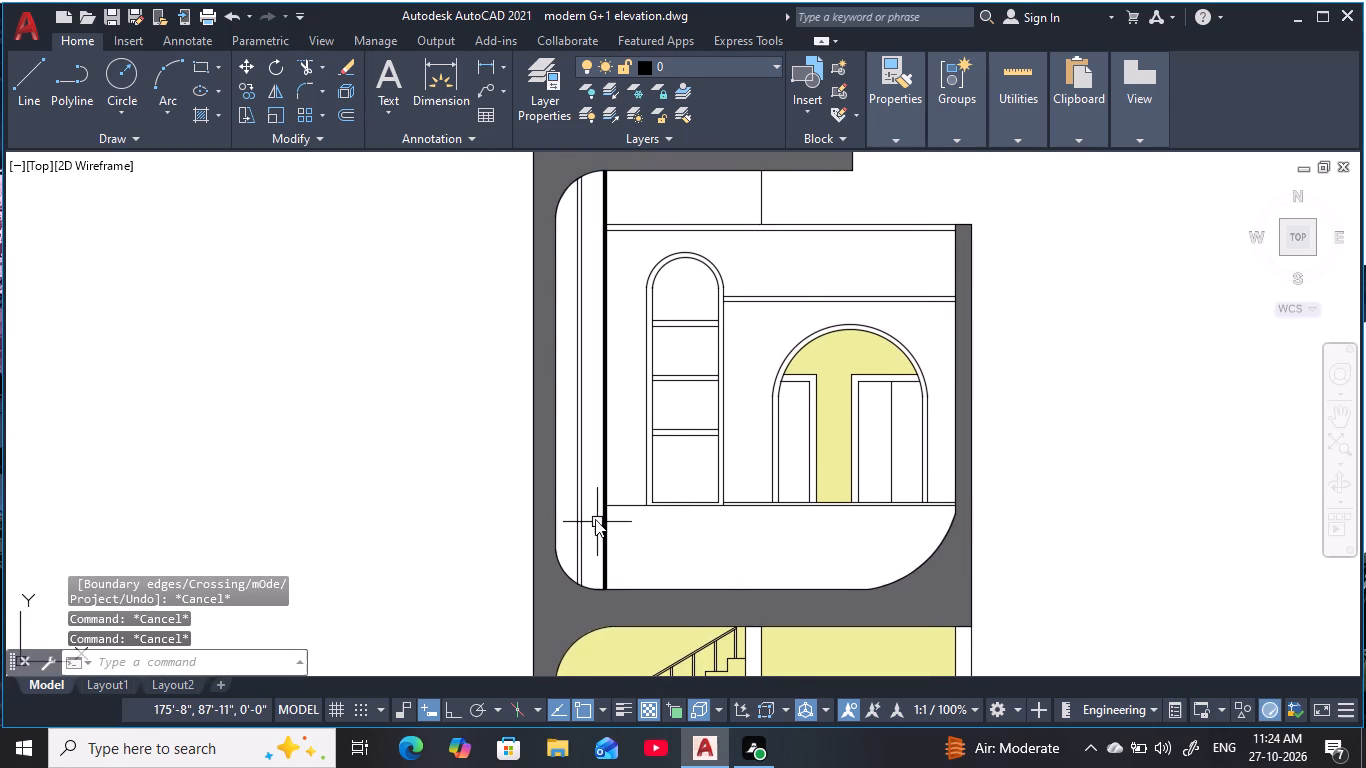
key(space)
scroll(580, 318, up, 2)
click(578, 323)
scroll(610, 335, down, 1)
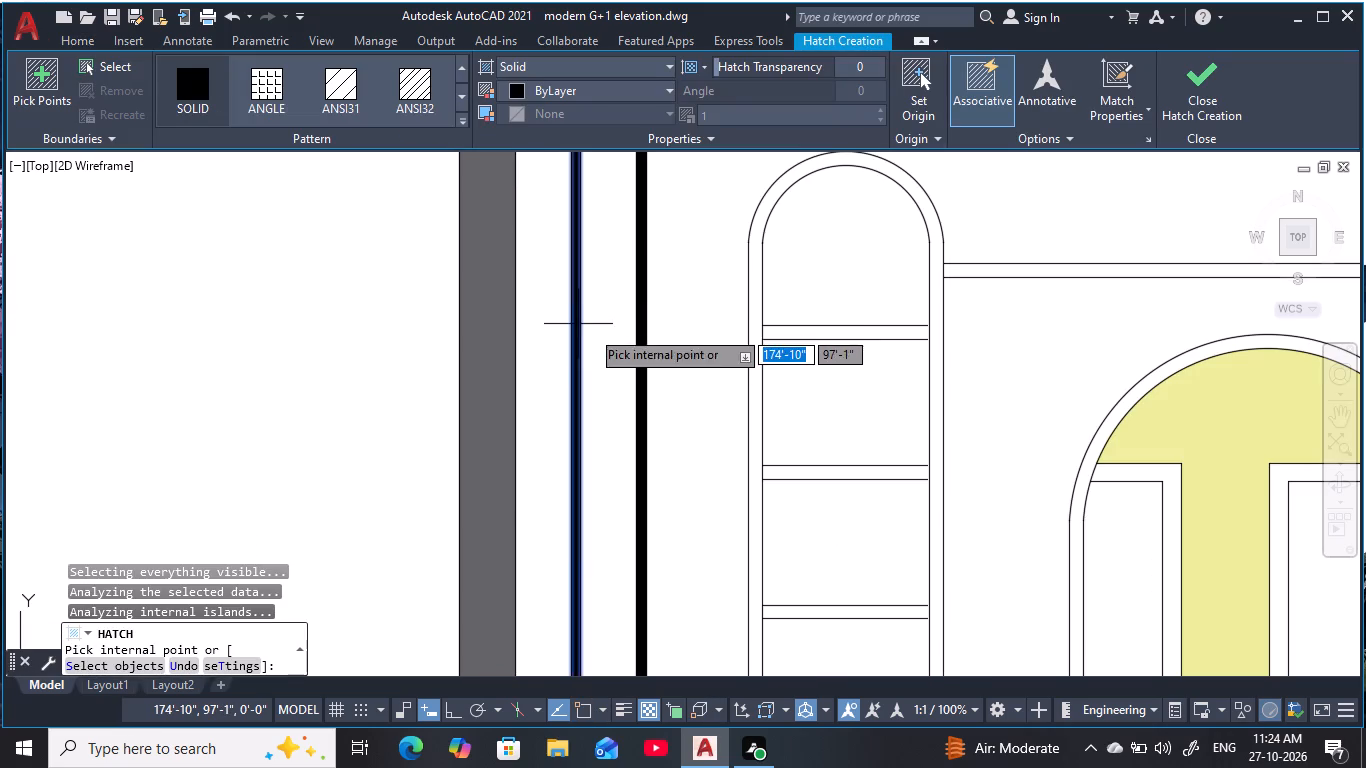
scroll(610, 333, down, 2)
middle_drag(611, 348, 592, 391)
Add the upper wall's top band, the horizontal band beside the tall arched window and the window's outer frame to the same hatch.
scroll(702, 335, up, 1)
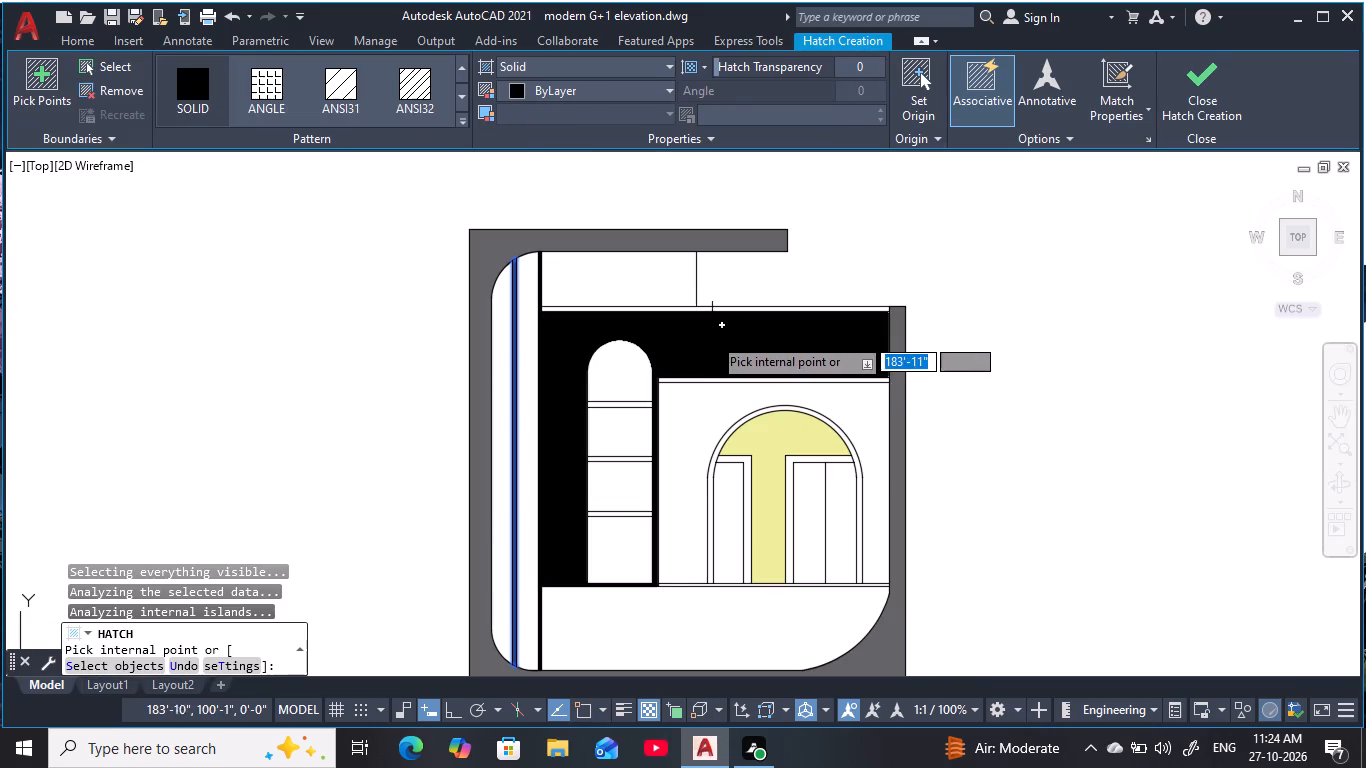
scroll(763, 317, up, 1)
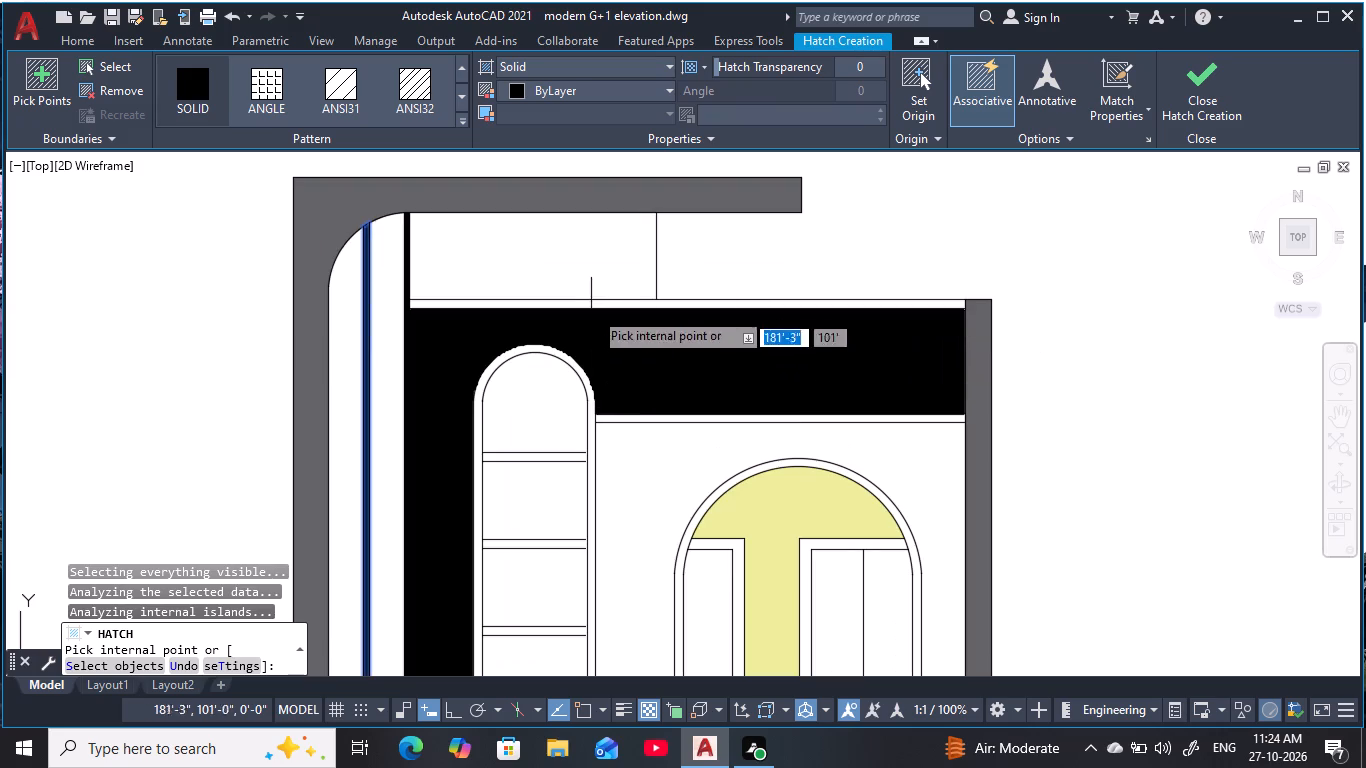
click(659, 305)
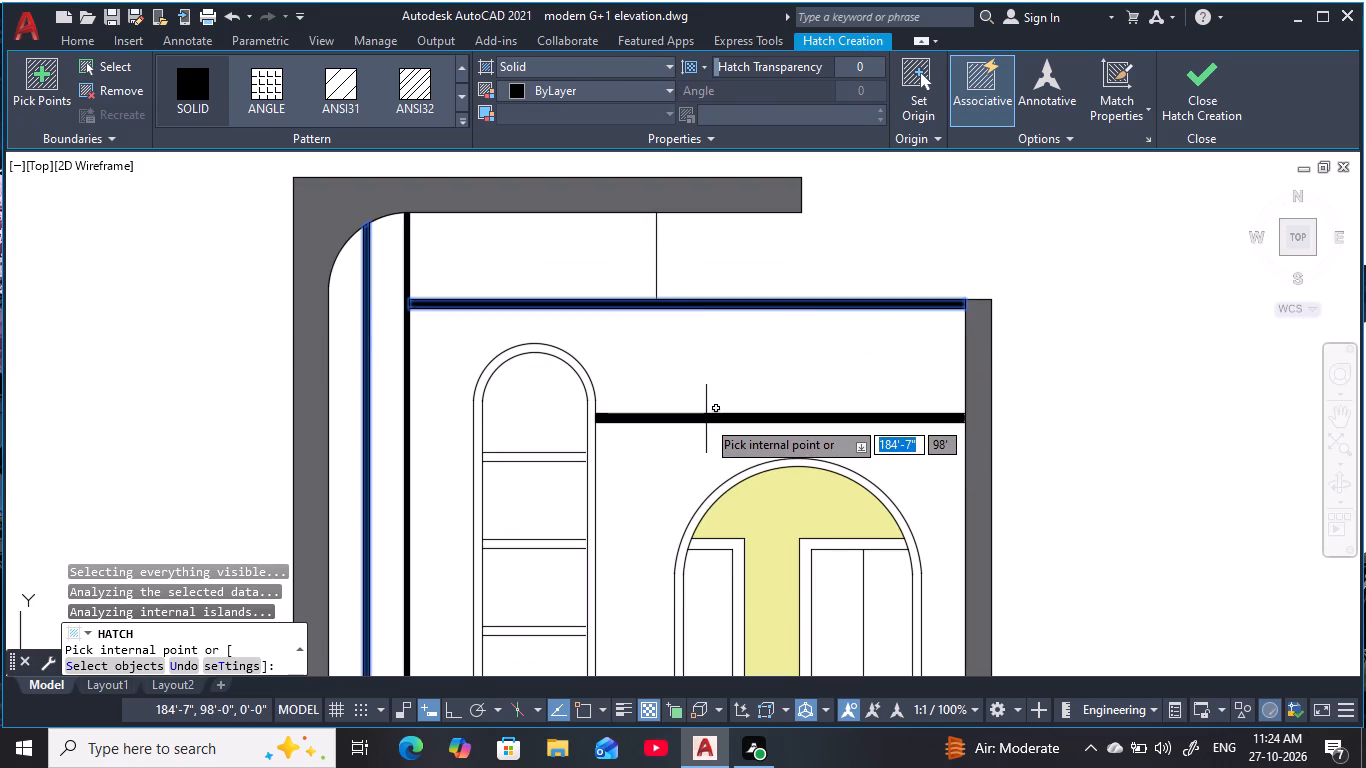
click(706, 419)
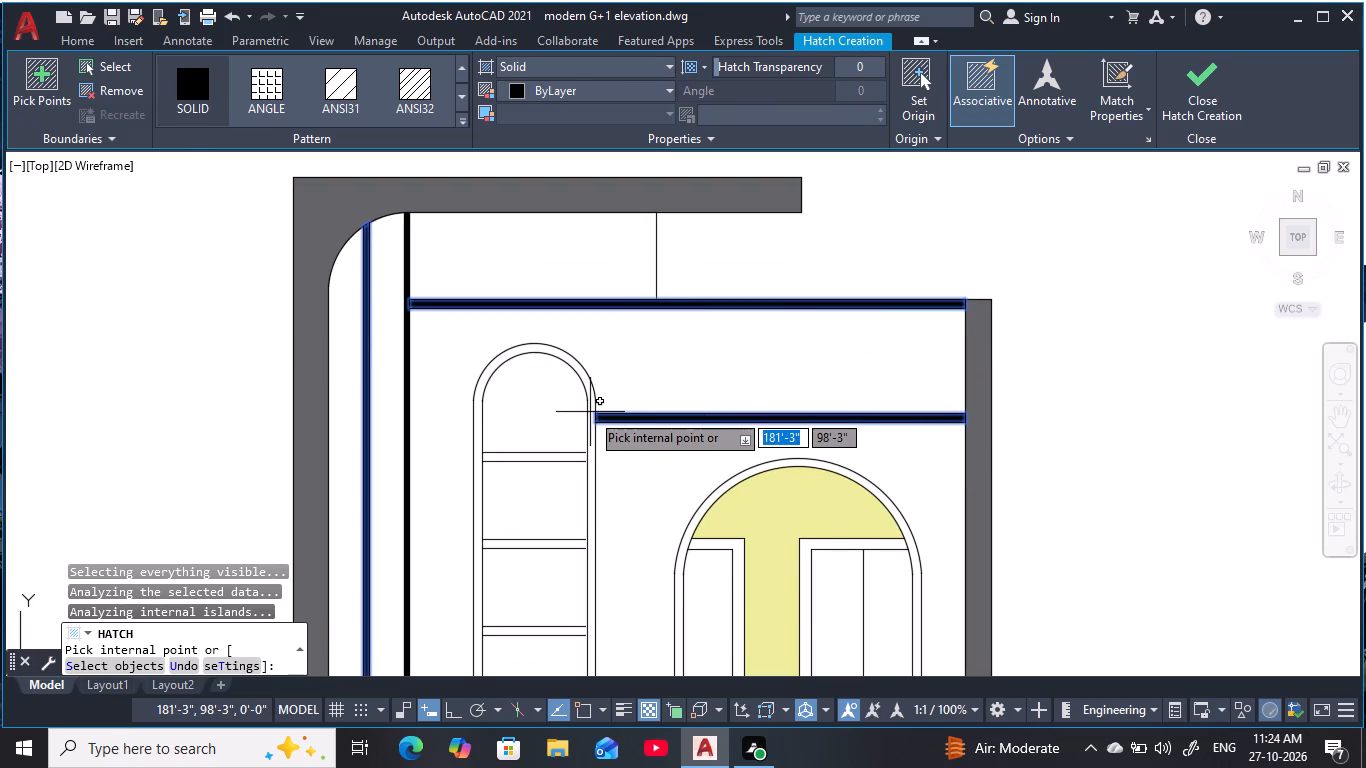
scroll(590, 413, up, 1)
click(591, 413)
scroll(620, 444, down, 1)
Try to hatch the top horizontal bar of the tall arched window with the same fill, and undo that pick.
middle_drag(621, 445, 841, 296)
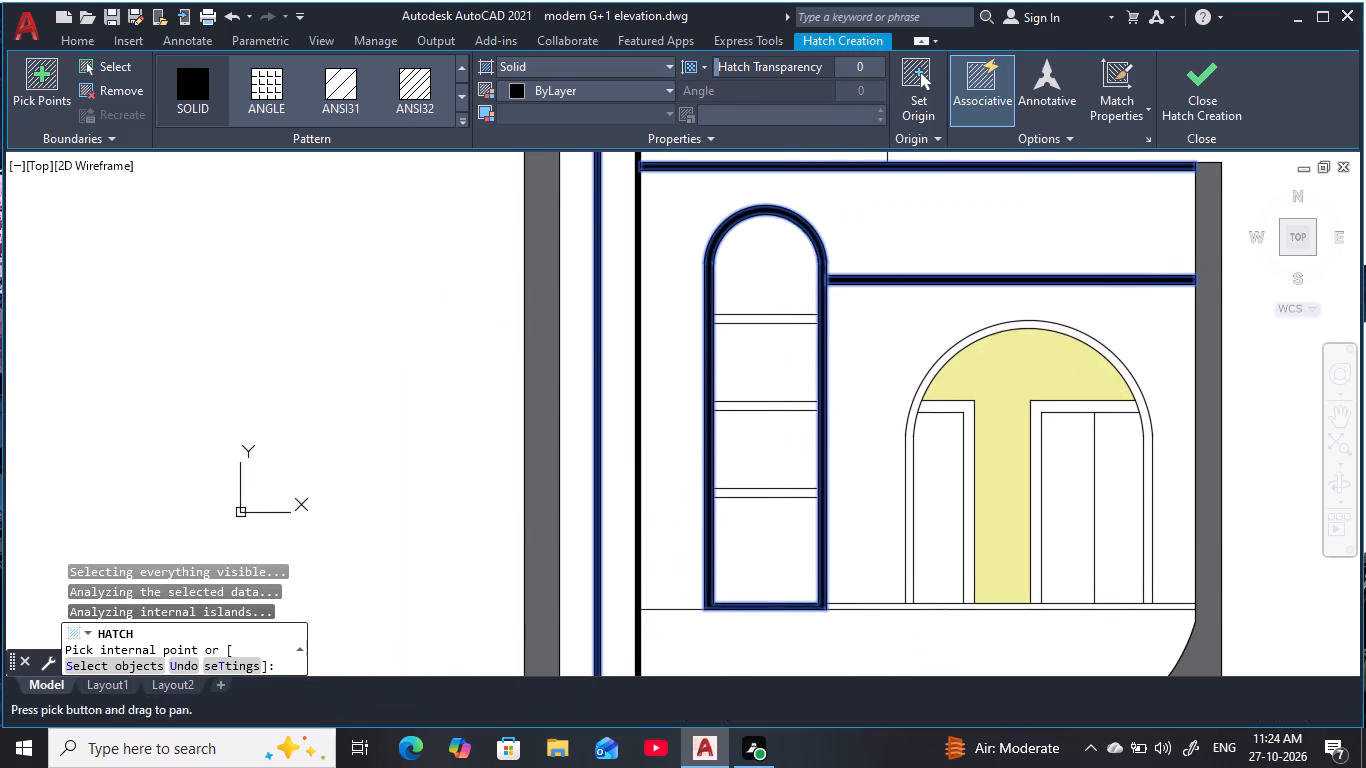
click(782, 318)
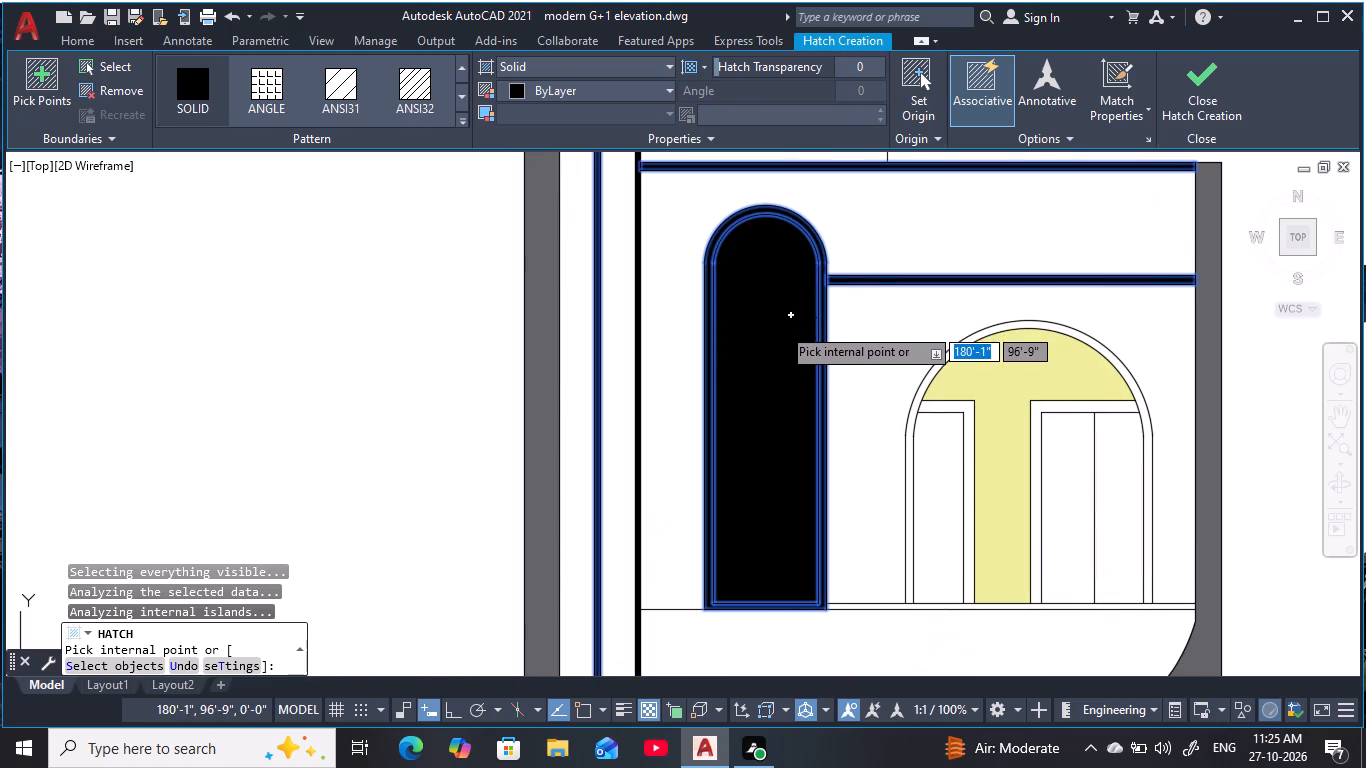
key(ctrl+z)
Finish the hatch and extend the lines of the tall arched window's three horizontal bars to the right side of its frame.
scroll(793, 352, up, 2)
middle_drag(779, 353, 754, 353)
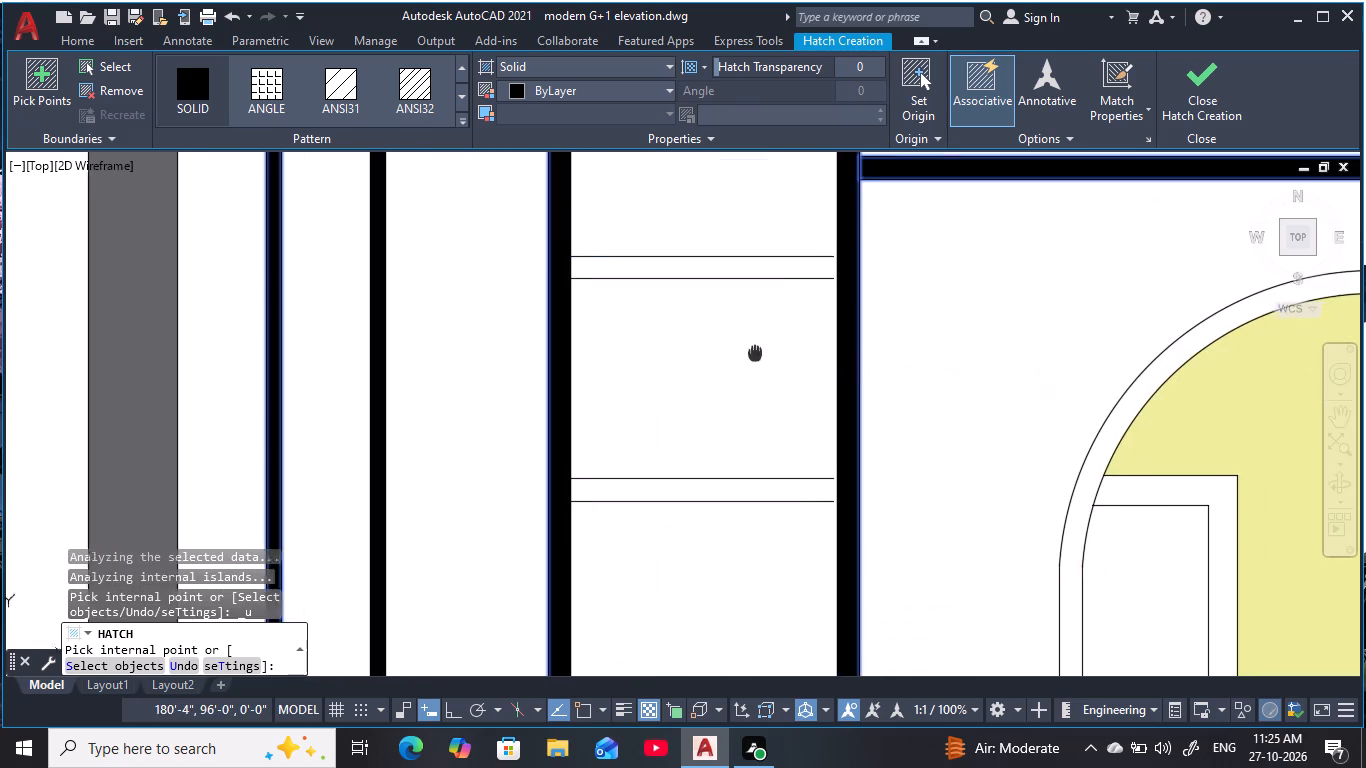
middle_drag(754, 353, 743, 346)
key(Escape)
key(Escape)
key(Escape)
key(Escape)
key(Escape)
key(Escape)
text(ex)
key(space)
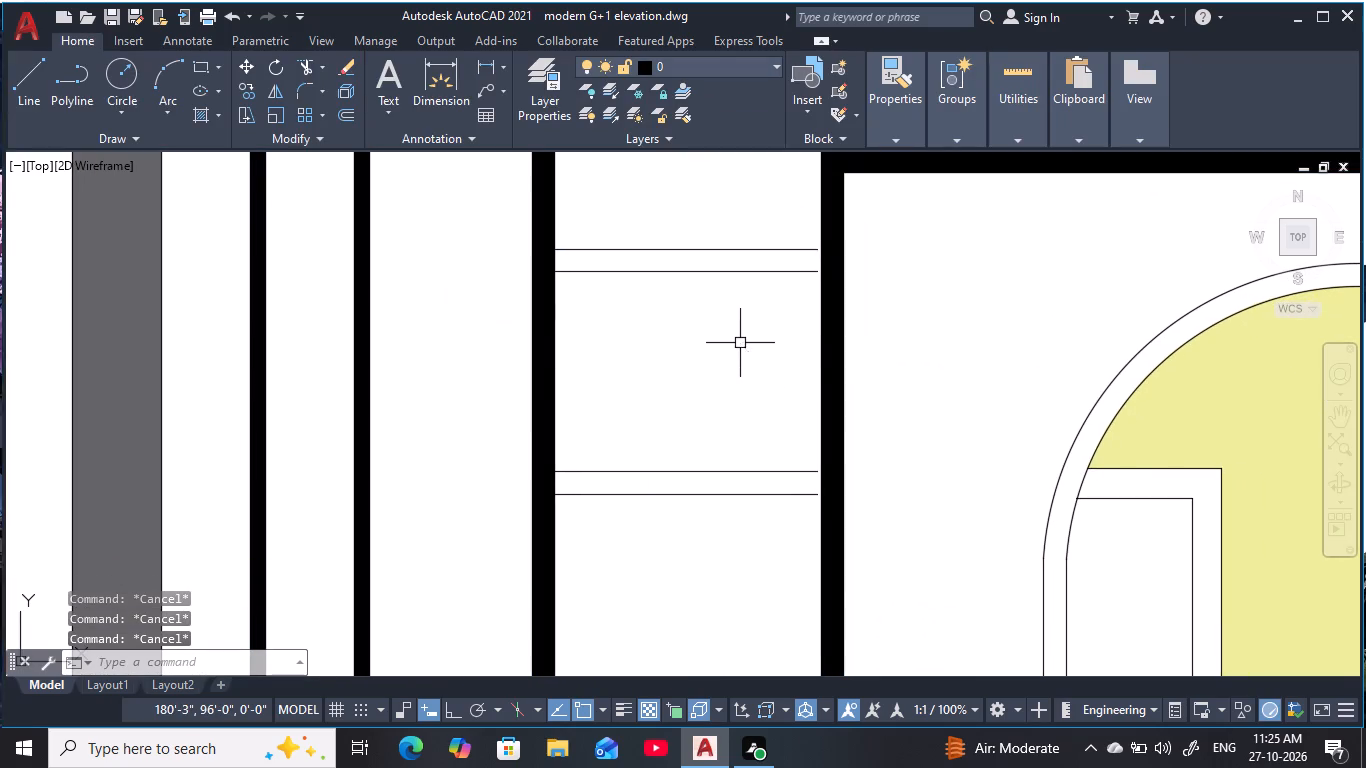
drag(792, 293, 799, 238)
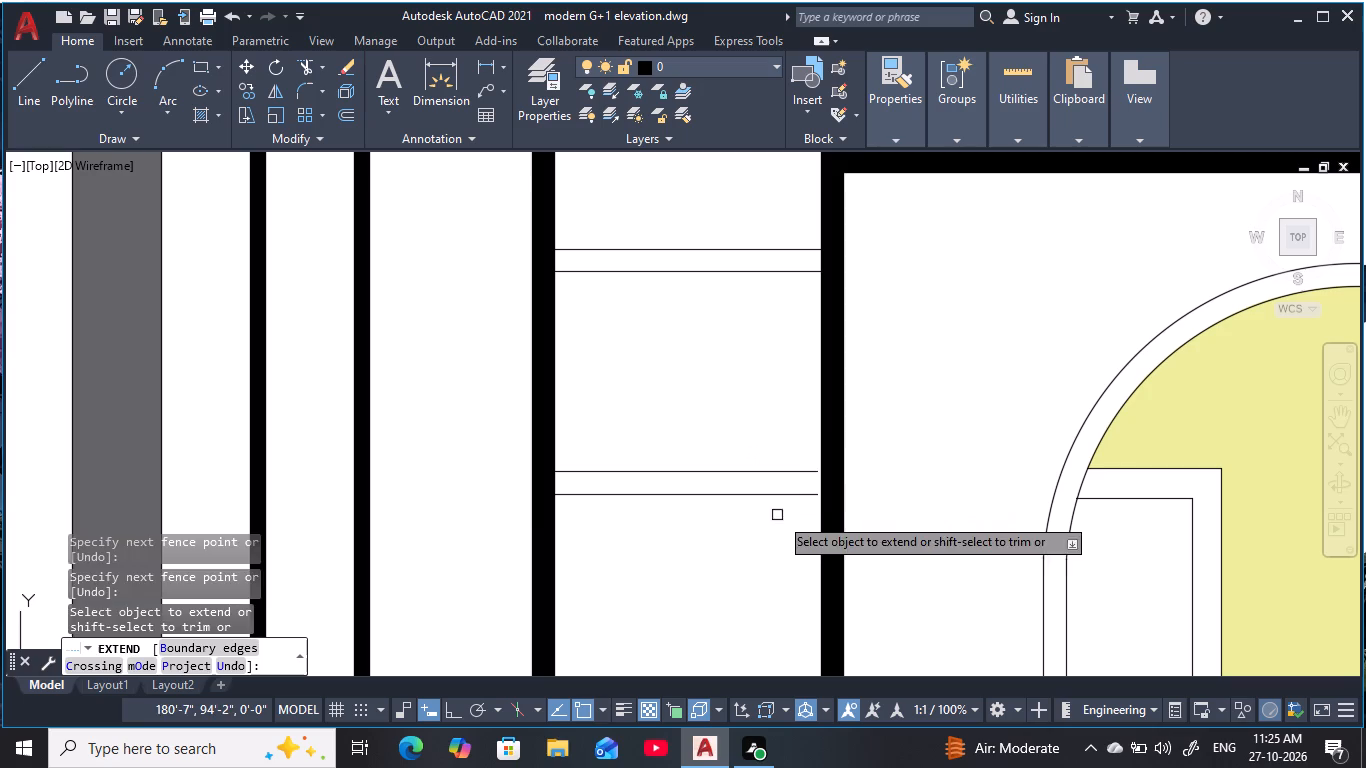
drag(790, 522, 795, 446)
middle_drag(791, 436, 860, 167)
scroll(819, 385, down, 2)
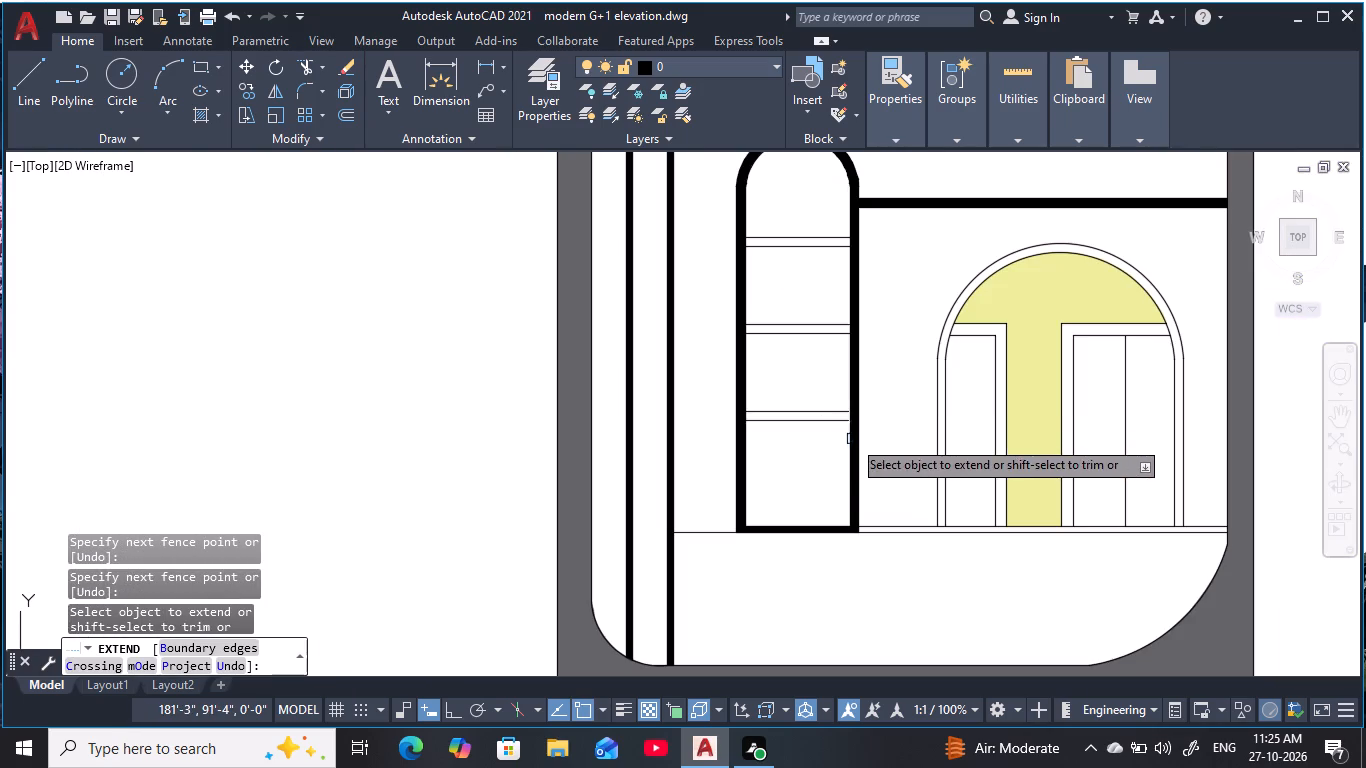
scroll(849, 438, up, 2)
drag(839, 420, 842, 345)
scroll(745, 328, down, 1)
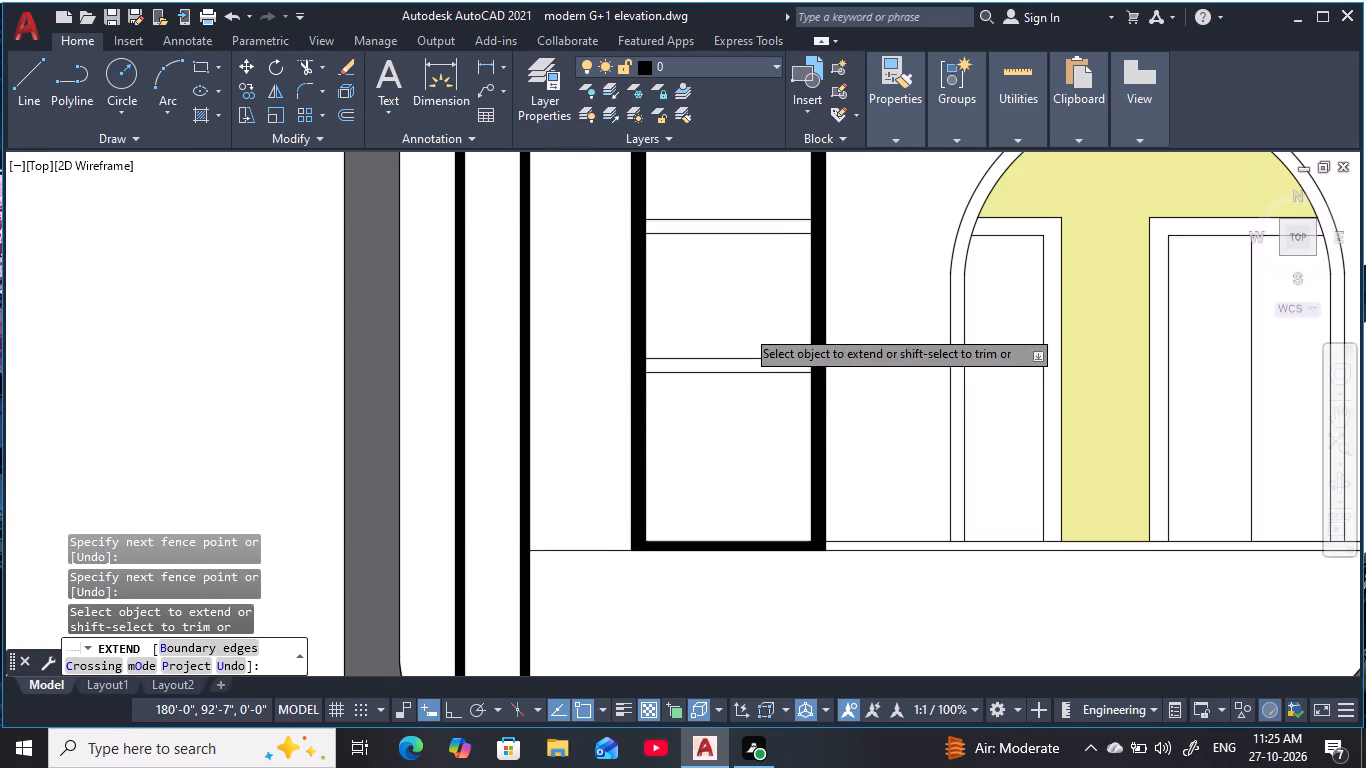
middle_drag(745, 328, 748, 361)
key(Escape)
key(Escape)
key(Escape)
Hatch the three horizontal bars of the tall arched window with a solid ByLayer fill.
text(h)
key(space)
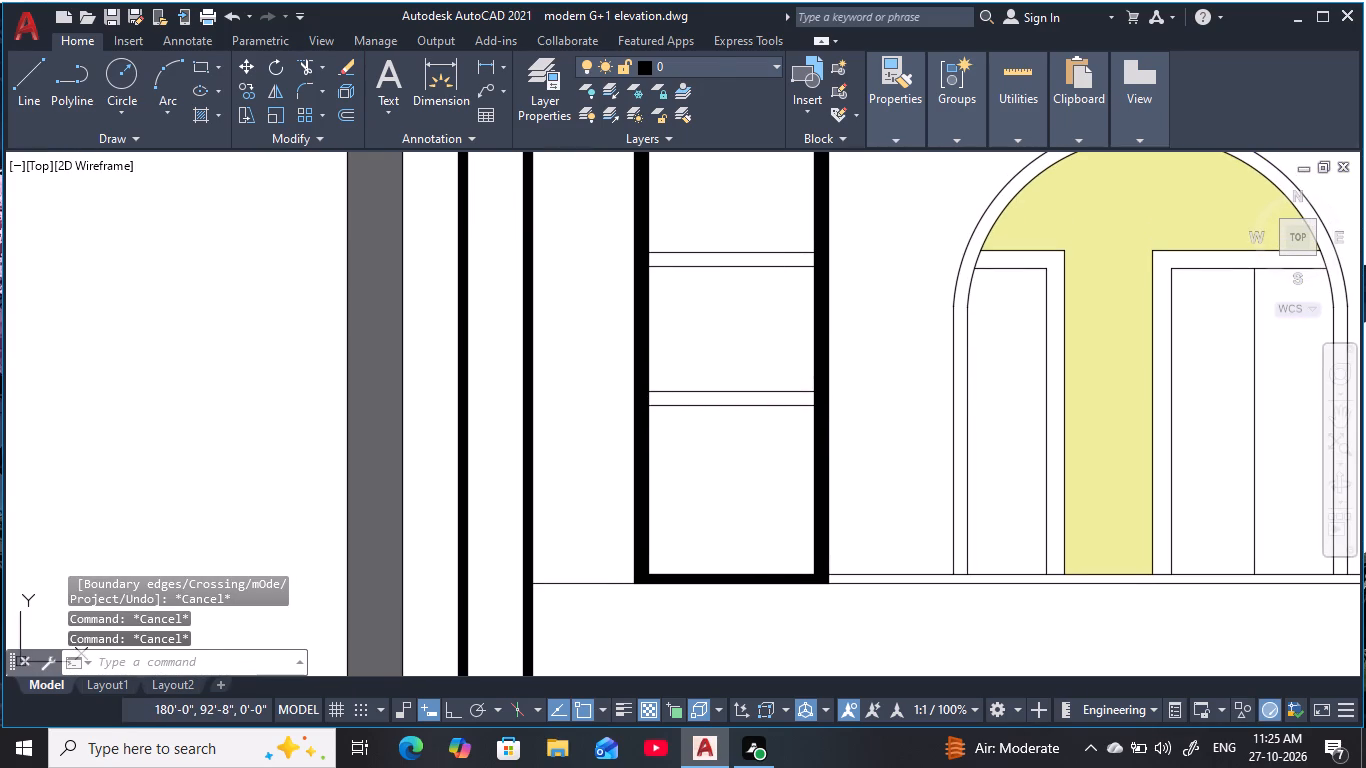
click(765, 400)
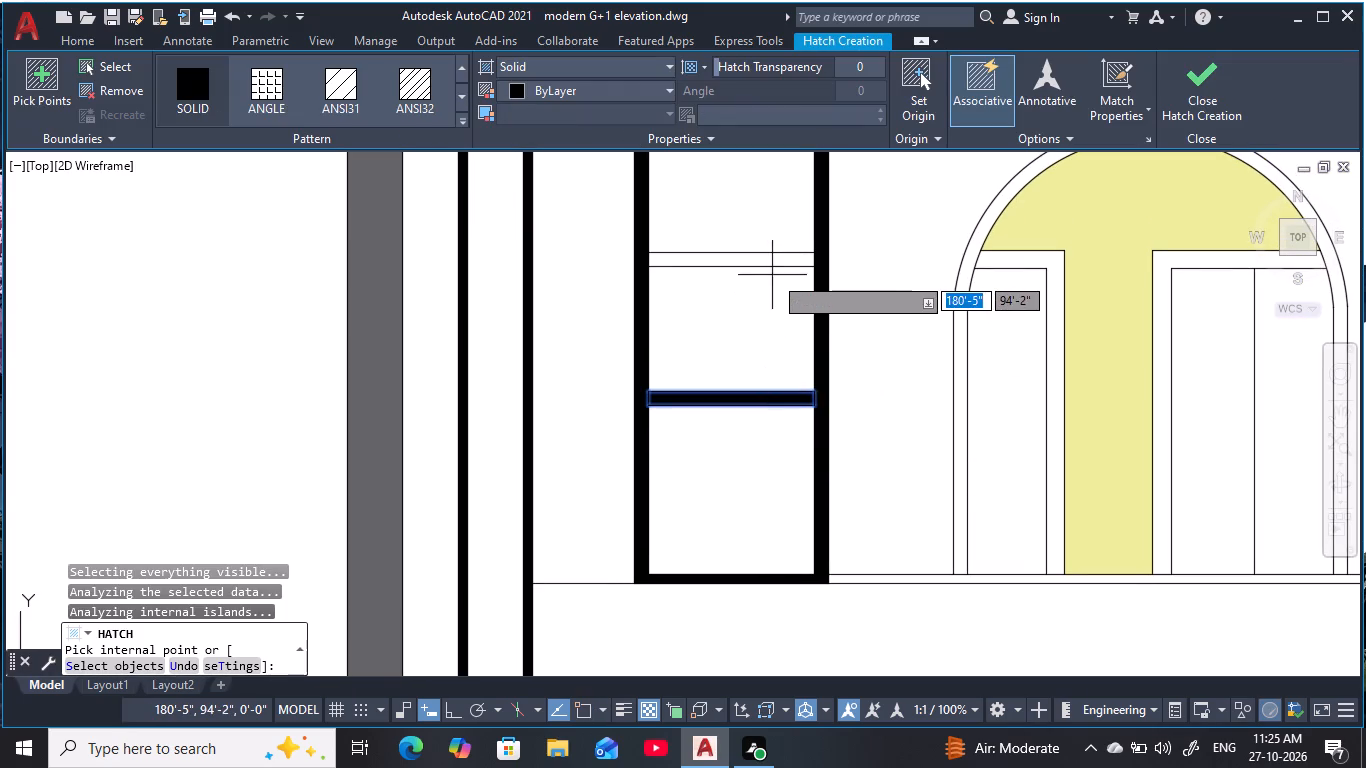
click(774, 264)
middle_drag(763, 232, 787, 551)
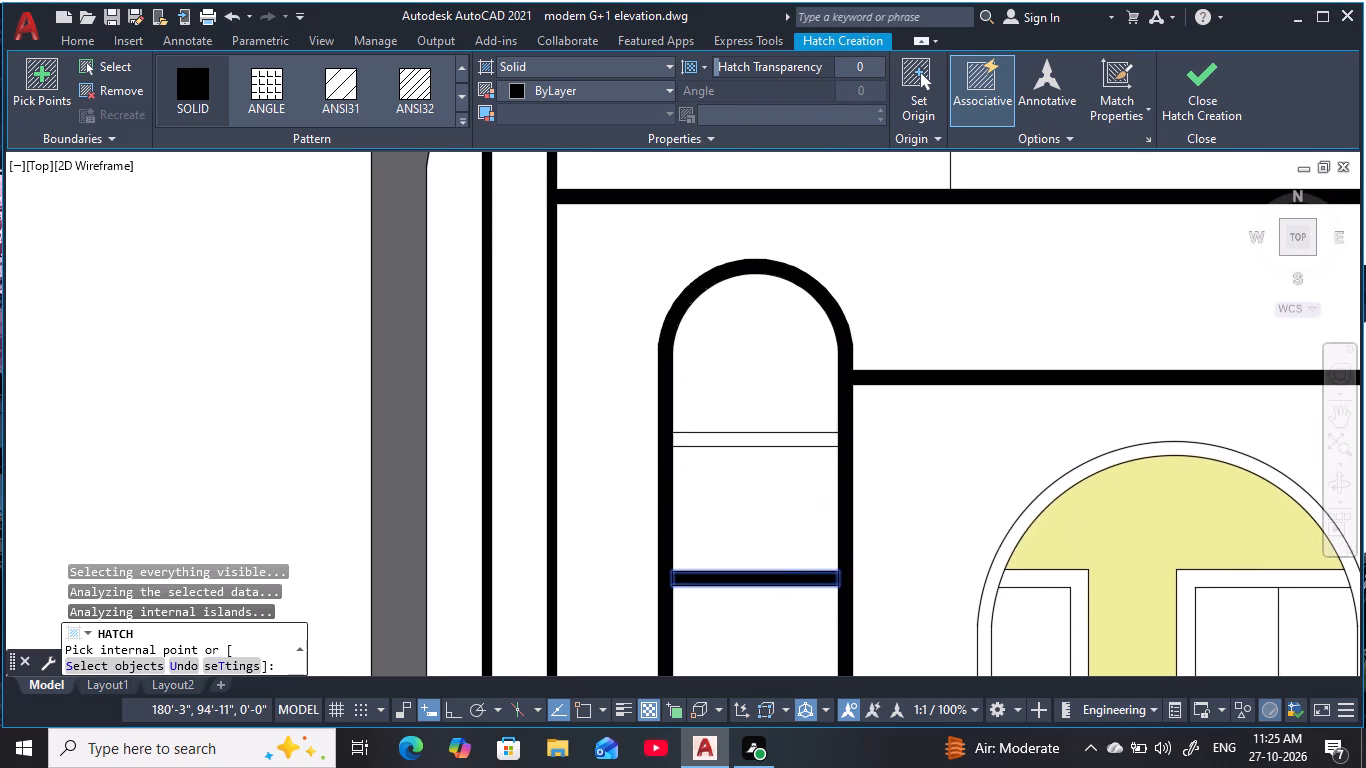
click(780, 445)
key(Escape)
scroll(771, 500, down, 2)
middle_drag(771, 500, 705, 453)
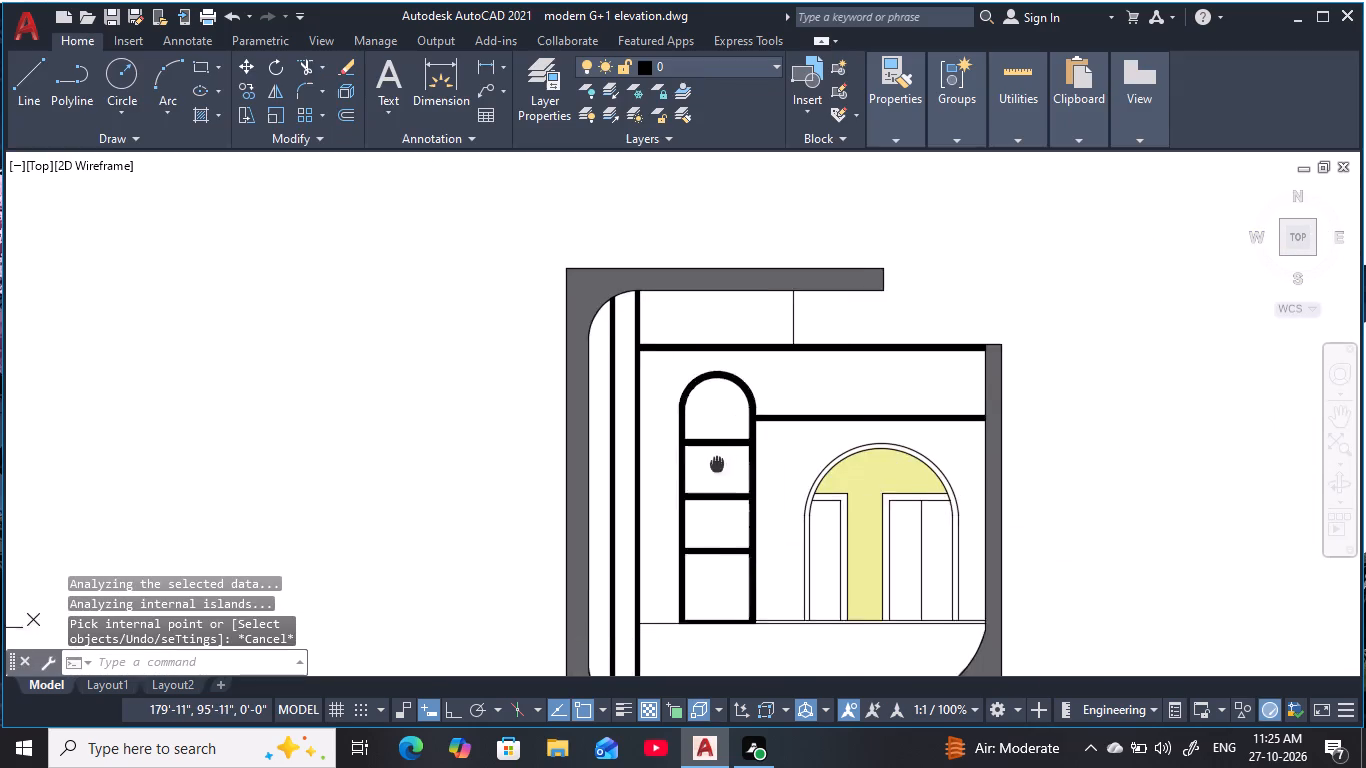
middle_drag(705, 453, 673, 392)
key(Escape)
key(Escape)
middle_drag(668, 401, 692, 396)
key(Escape)
key(Escape)
key(Escape)
key(Escape)
key(Escape)
Hatch the thin base band under the large arch, from the tall window to the right column, with a solid ByLayer fill.
middle_drag(819, 581, 766, 537)
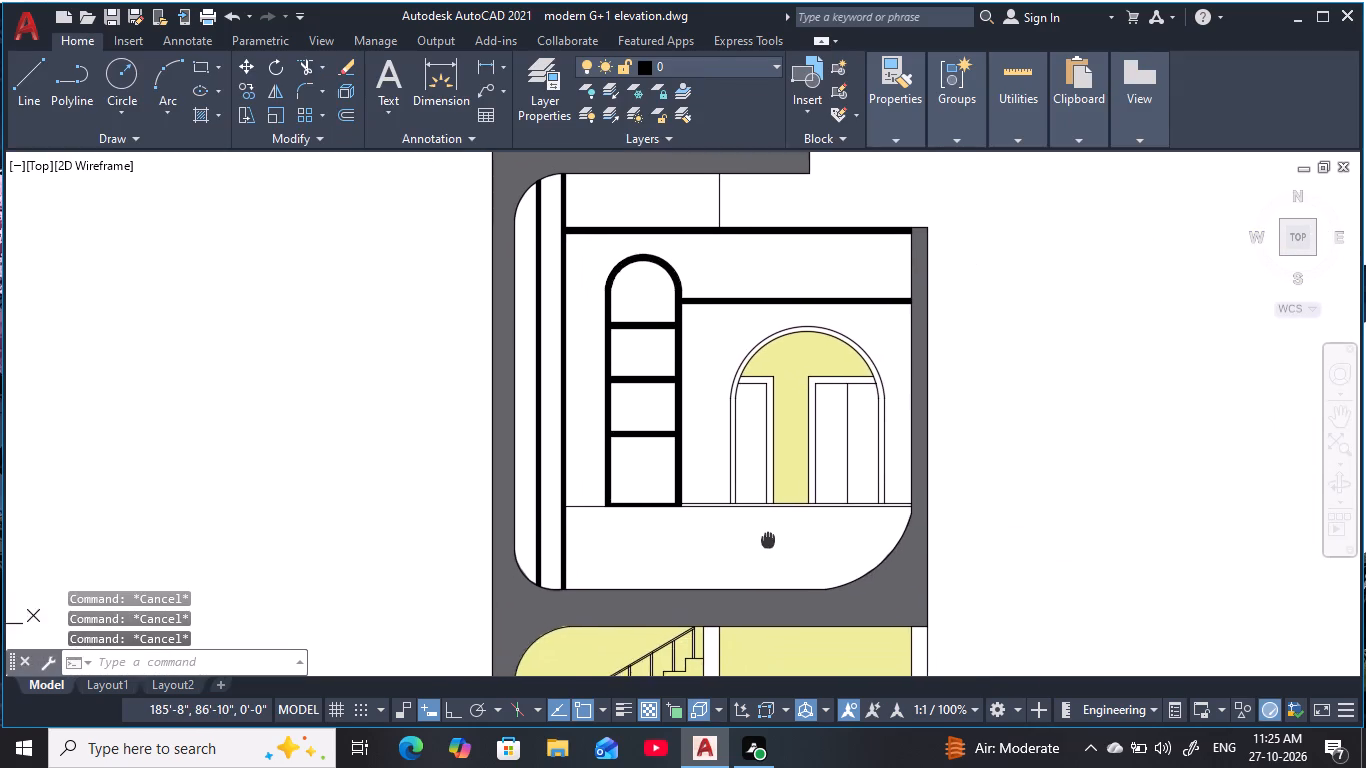
middle_drag(766, 537, 752, 514)
key(space)
scroll(775, 474, up, 2)
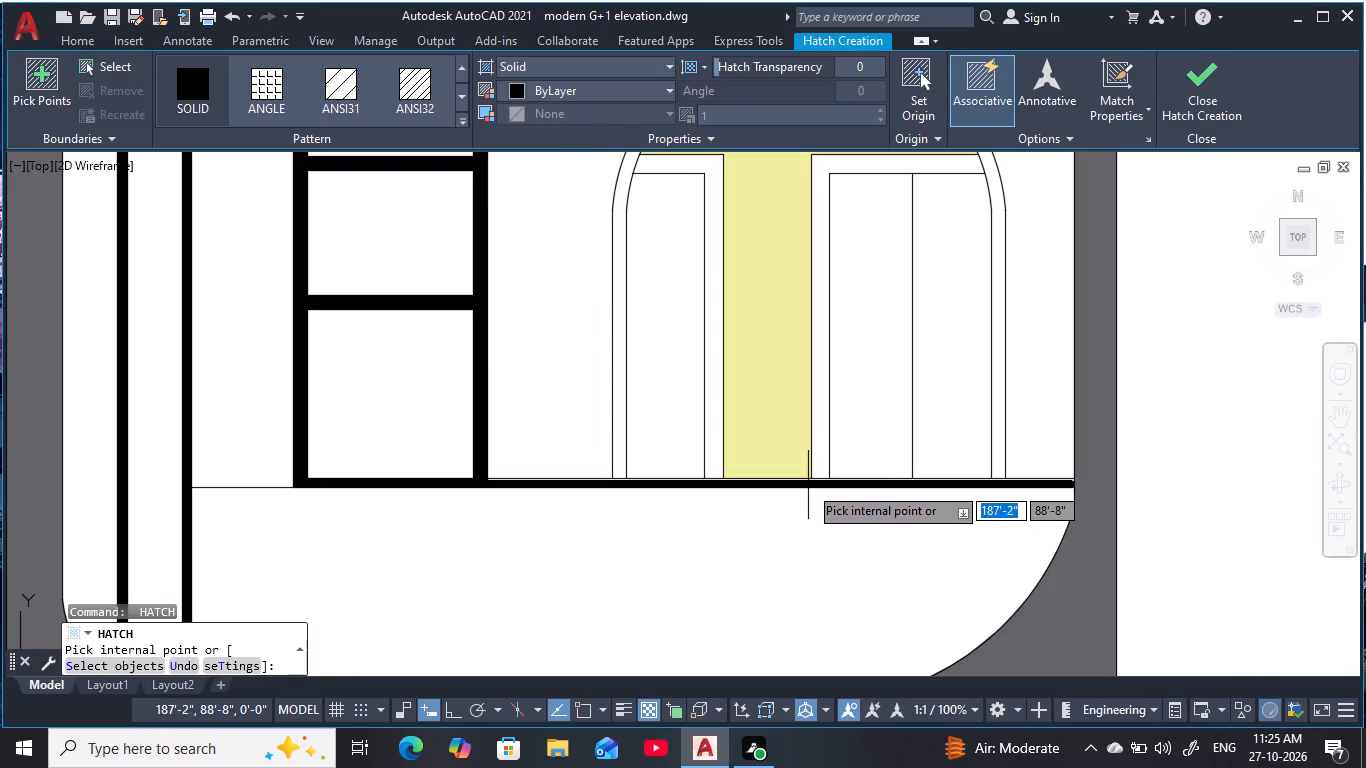
click(808, 485)
scroll(686, 560, down, 2)
middle_drag(688, 558, 754, 332)
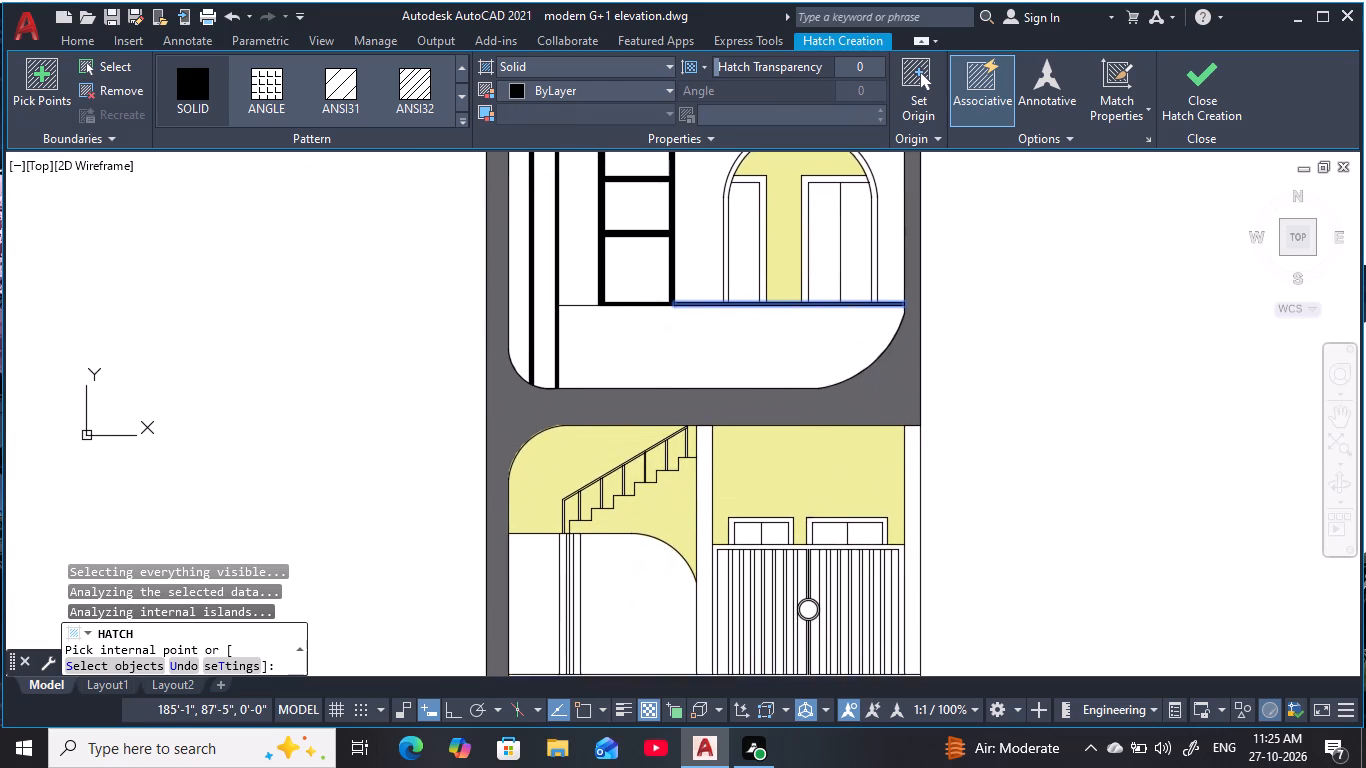
middle_drag(754, 332, 756, 266)
key(Escape)
key(Escape)
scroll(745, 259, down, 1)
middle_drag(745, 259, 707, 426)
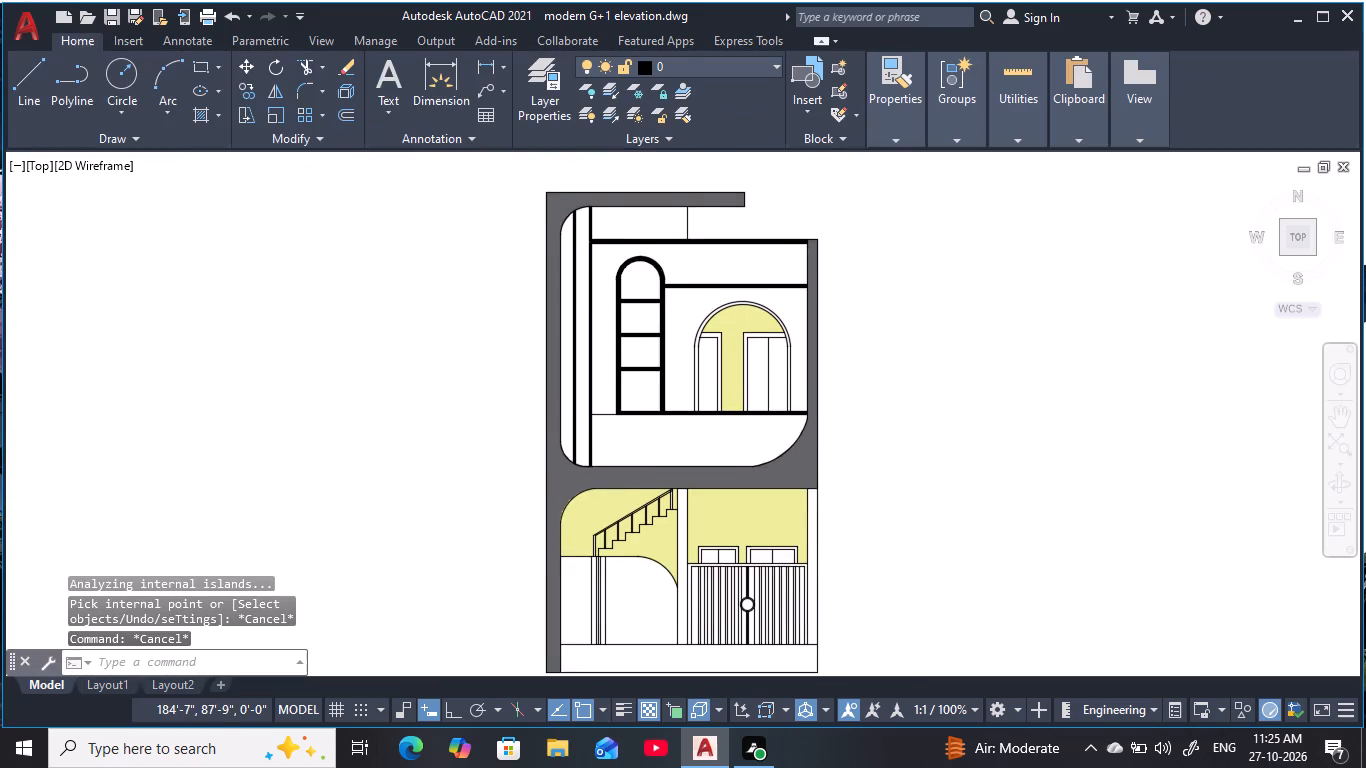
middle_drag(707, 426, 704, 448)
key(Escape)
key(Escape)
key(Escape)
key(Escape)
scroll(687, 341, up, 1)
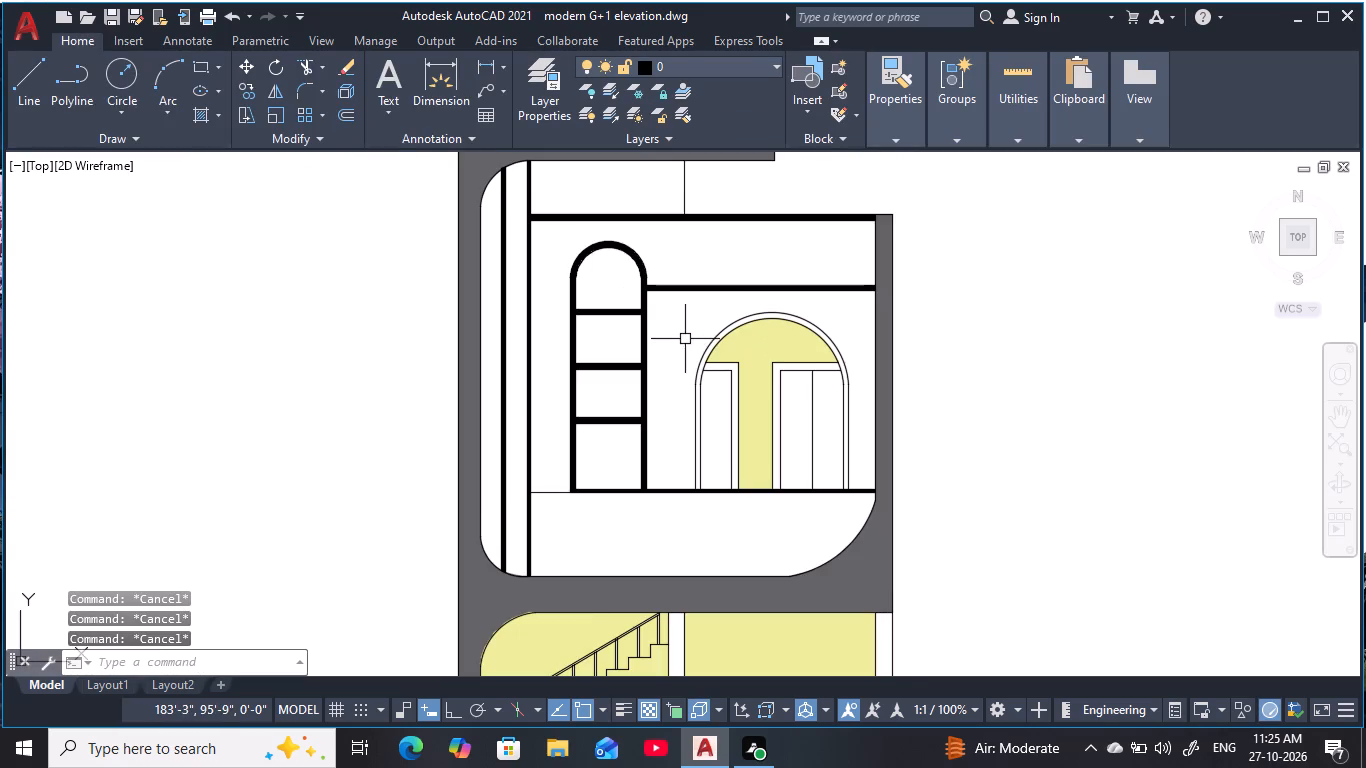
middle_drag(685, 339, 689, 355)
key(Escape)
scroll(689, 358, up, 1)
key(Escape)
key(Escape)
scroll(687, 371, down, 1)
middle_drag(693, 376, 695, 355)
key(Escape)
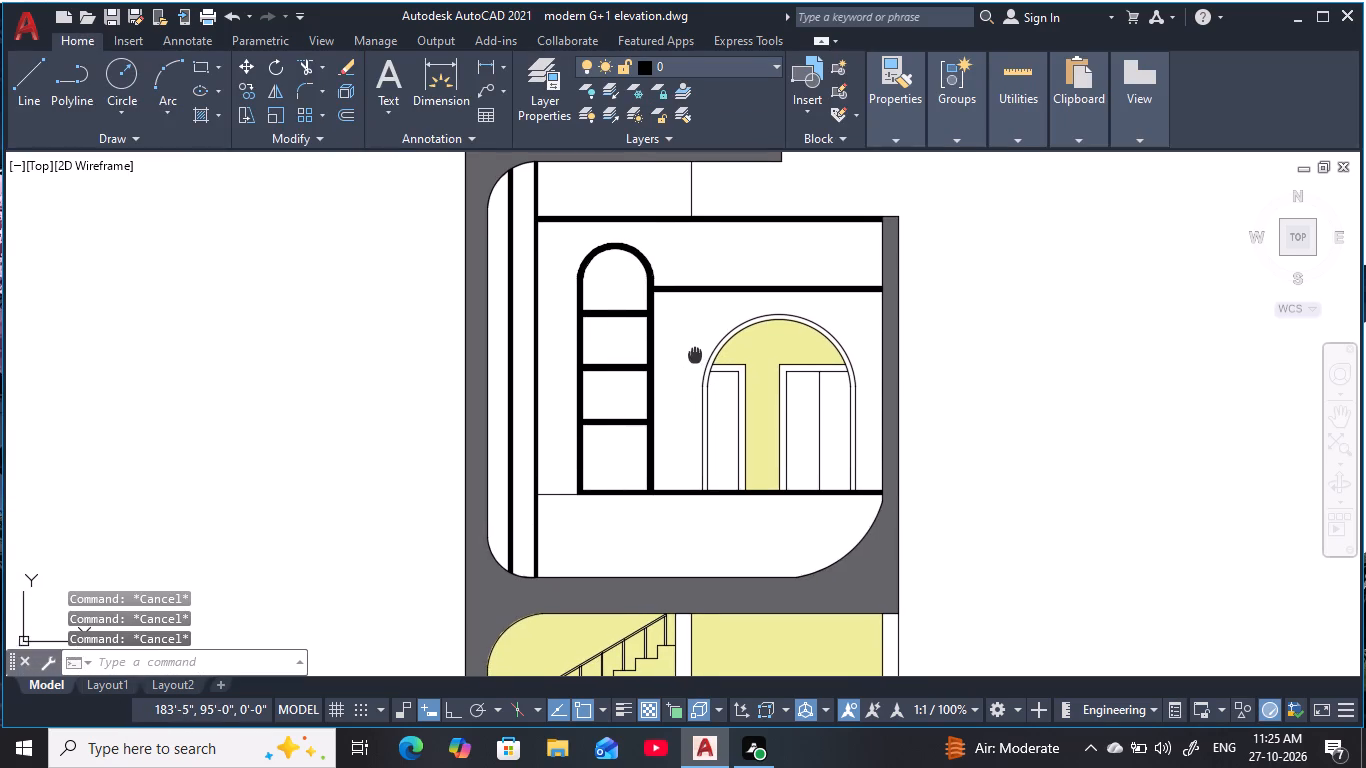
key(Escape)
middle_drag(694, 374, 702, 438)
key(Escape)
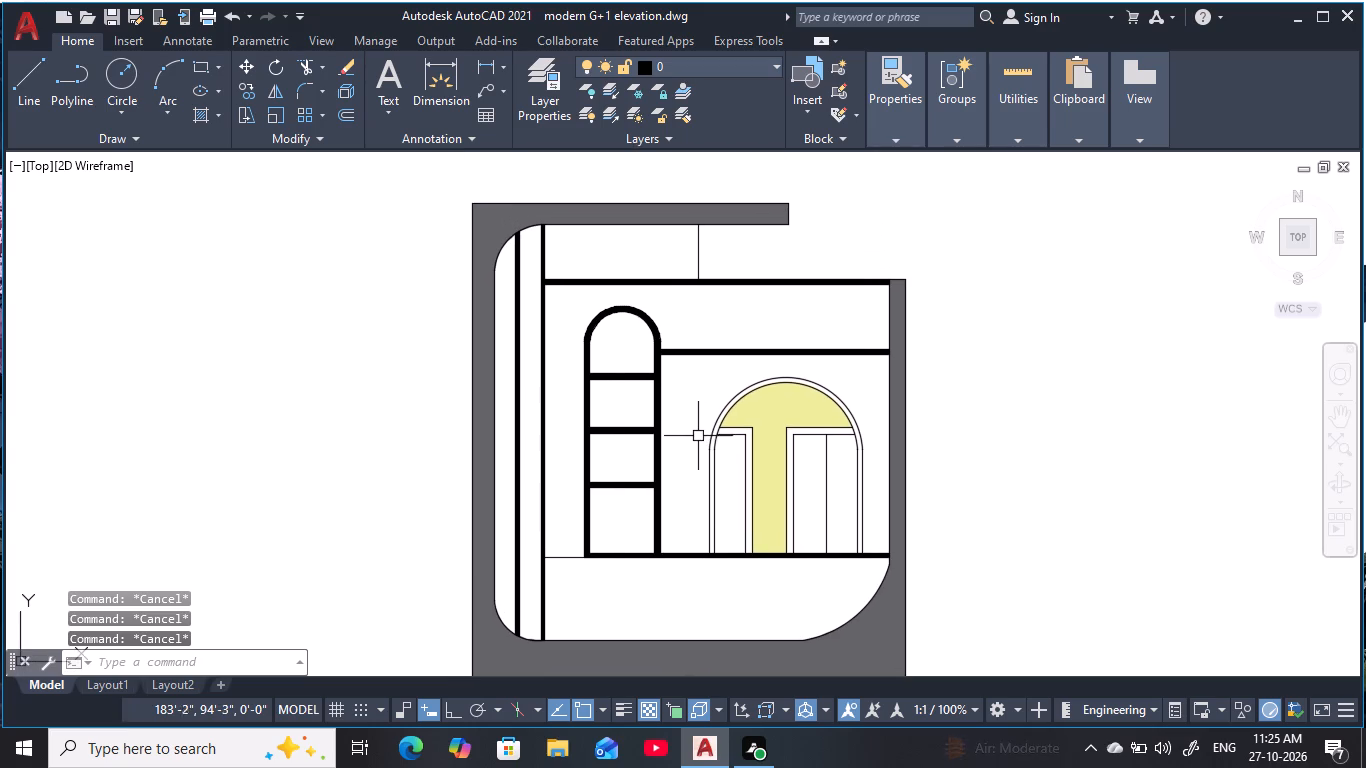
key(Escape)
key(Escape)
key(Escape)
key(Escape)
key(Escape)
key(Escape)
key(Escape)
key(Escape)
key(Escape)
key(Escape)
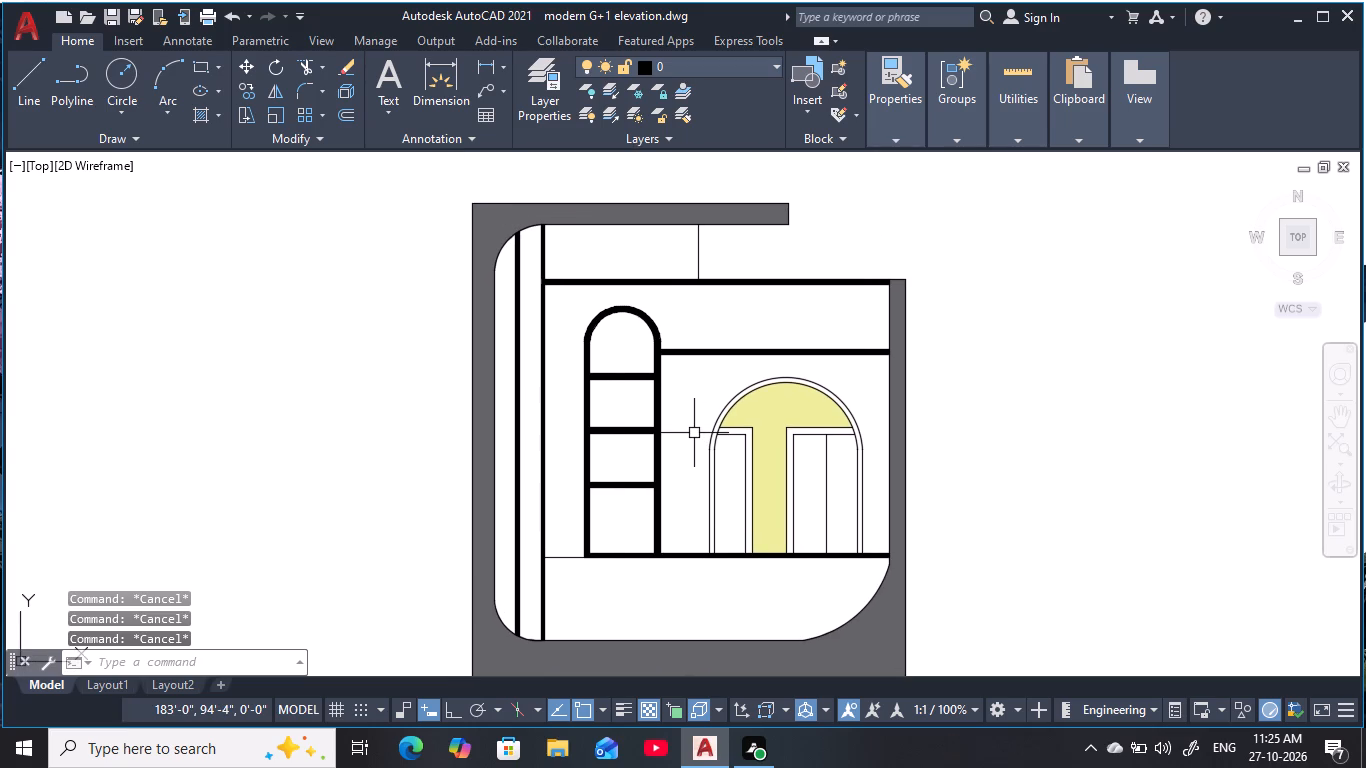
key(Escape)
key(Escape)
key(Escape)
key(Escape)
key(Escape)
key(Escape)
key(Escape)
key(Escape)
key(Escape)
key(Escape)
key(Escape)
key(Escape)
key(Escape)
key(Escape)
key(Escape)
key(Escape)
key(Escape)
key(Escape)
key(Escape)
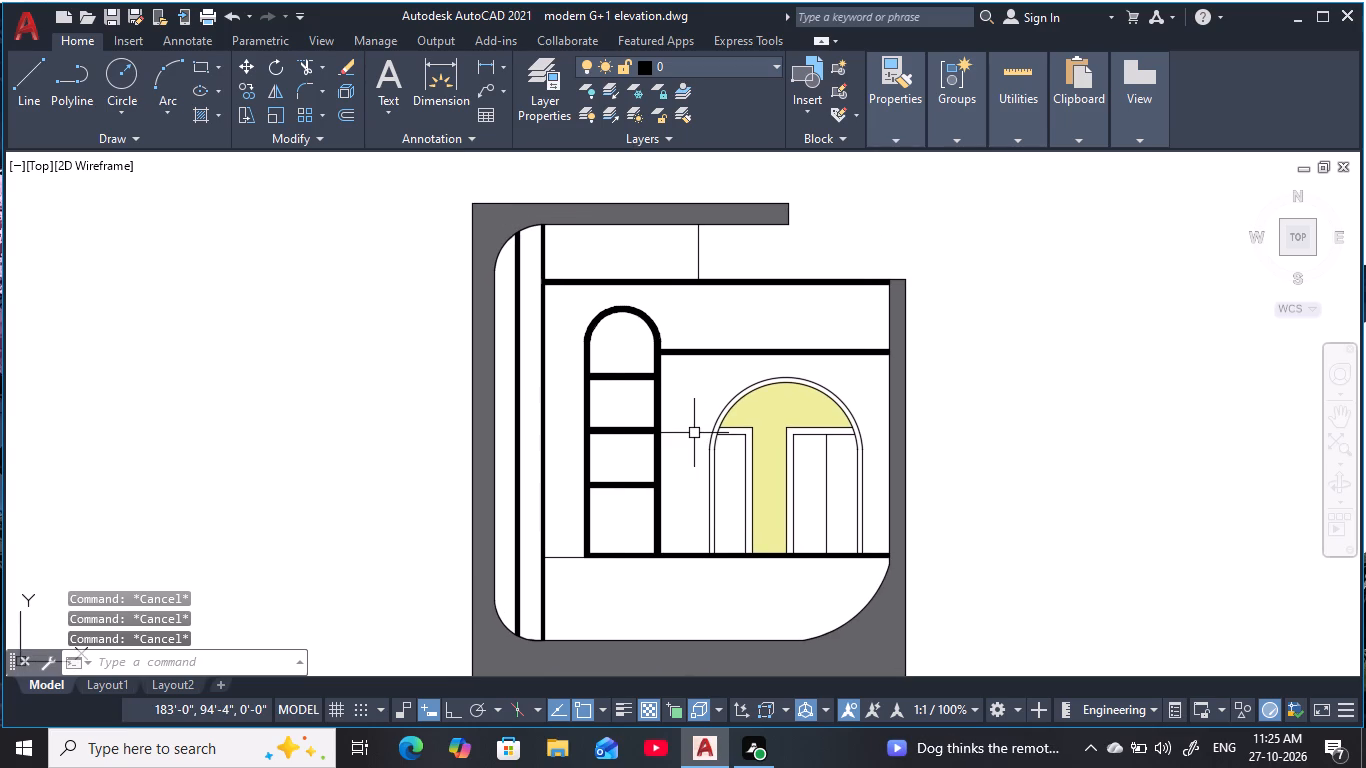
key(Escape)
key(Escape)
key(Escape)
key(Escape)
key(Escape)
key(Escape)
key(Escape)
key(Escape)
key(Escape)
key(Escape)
Extend the upper edge line of the thin band above the large arch across the tall arched window to the vertical strip.
text(ex)
key(space)
scroll(685, 354, up, 2)
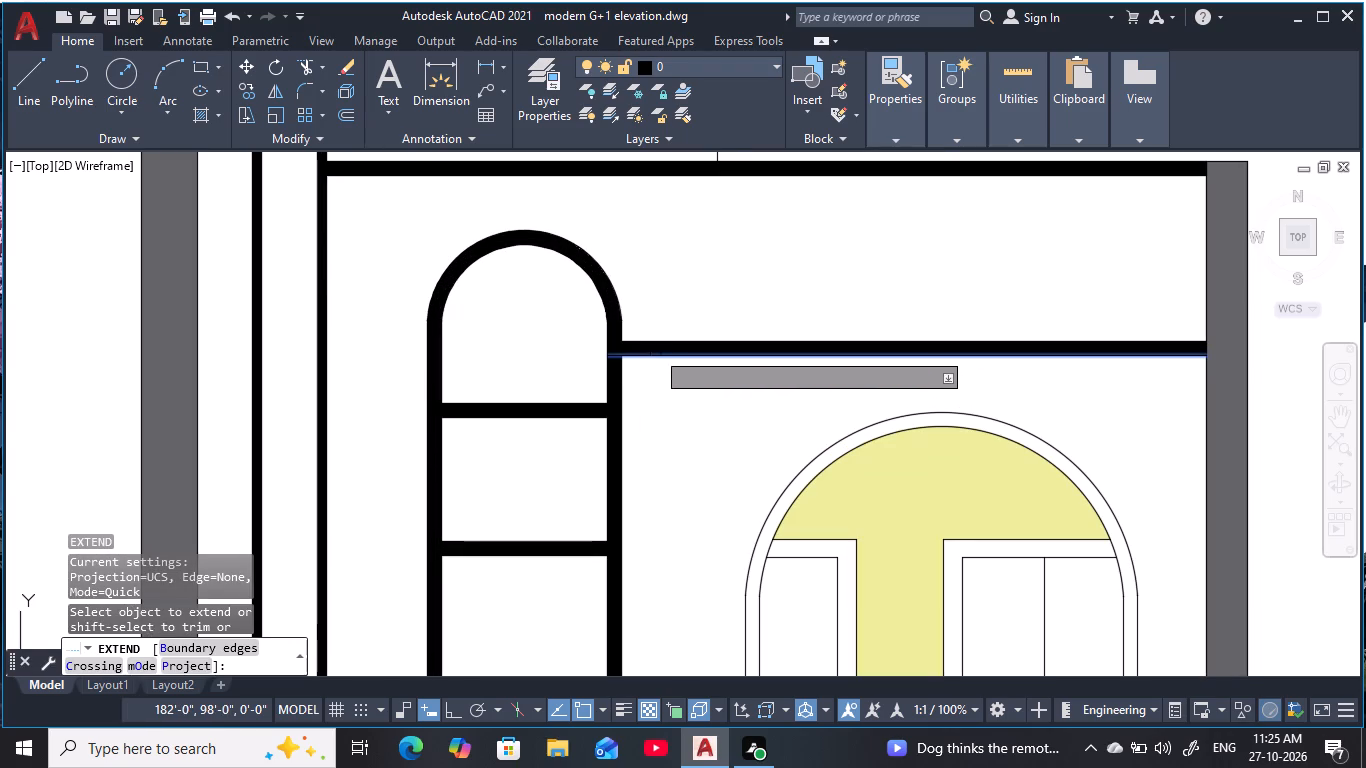
click(646, 342)
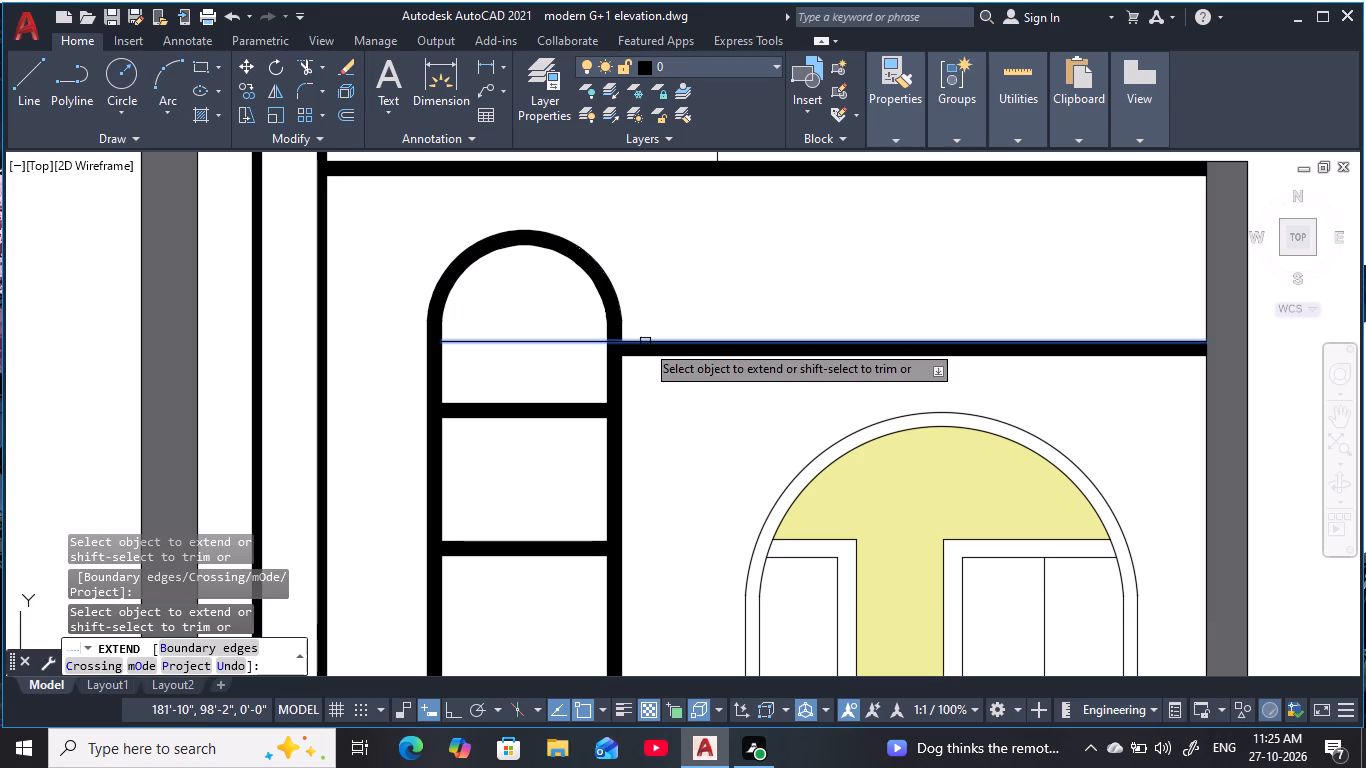
click(645, 343)
click(645, 347)
click(646, 341)
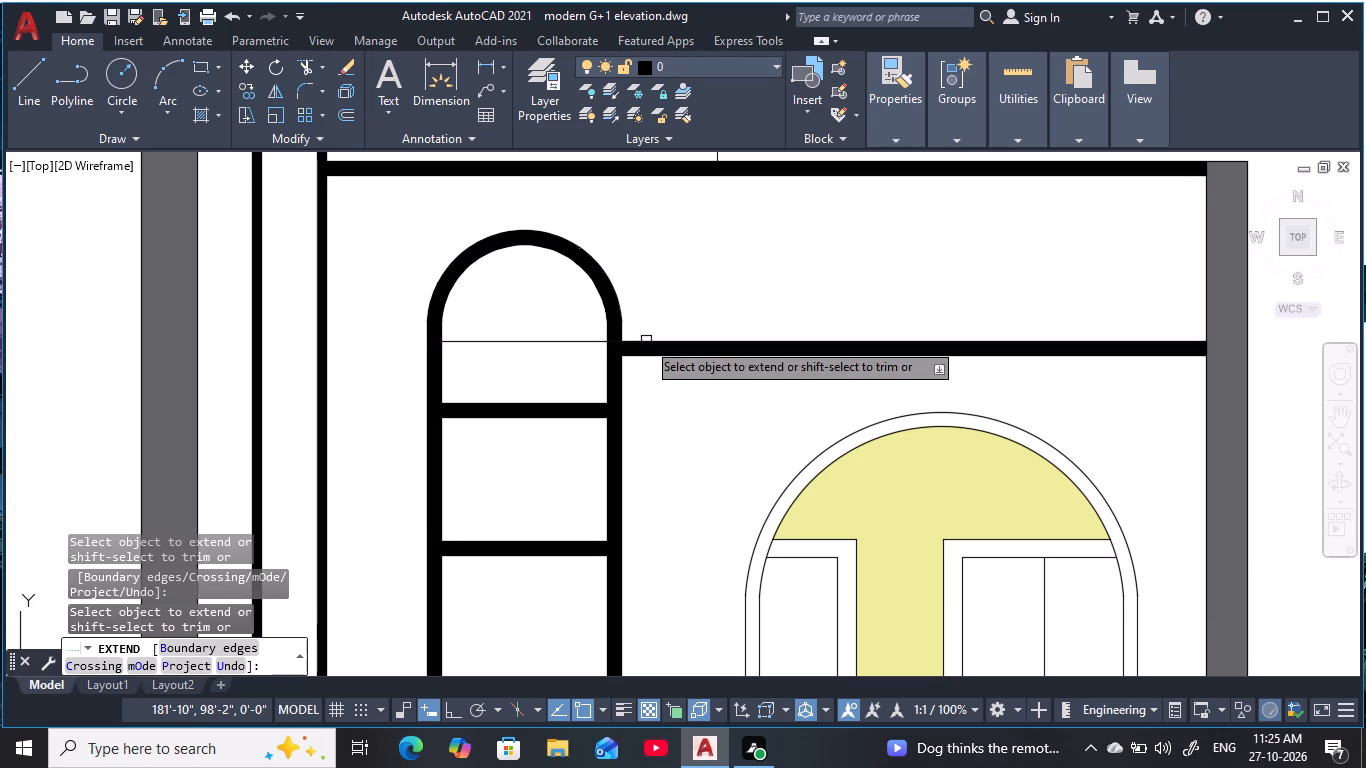
click(646, 341)
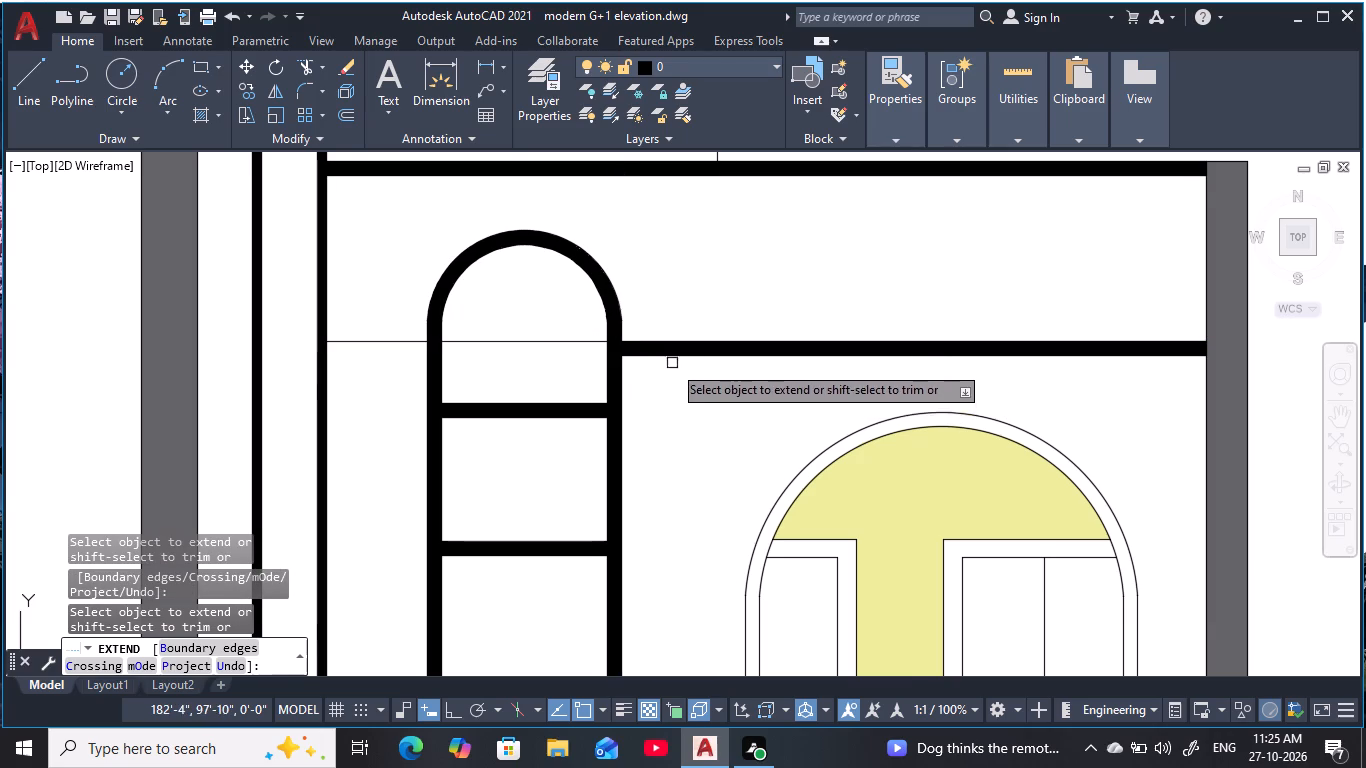
key(Escape)
key(Escape)
scroll(685, 441, down, 1)
middle_drag(685, 444, 715, 447)
key(Escape)
key(Escape)
key(Escape)
key(Escape)
key(Escape)
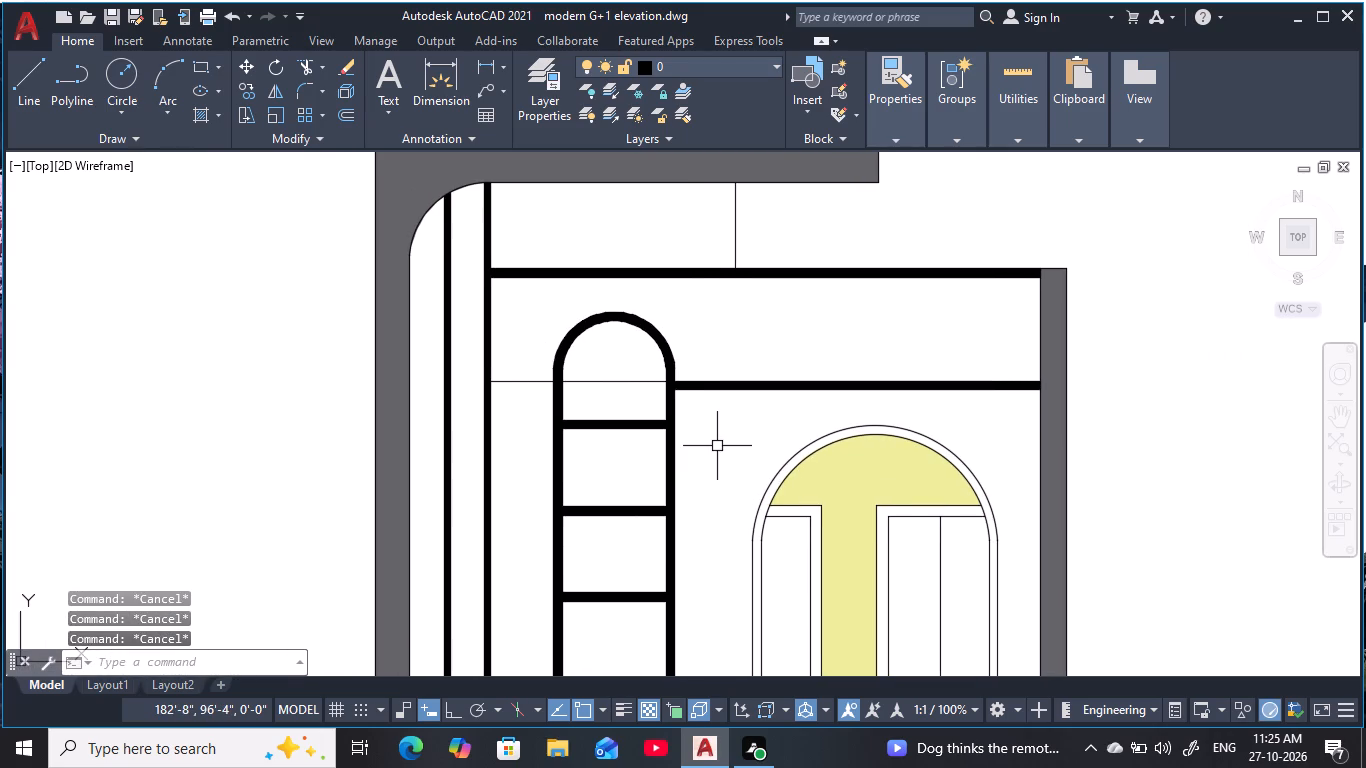
key(Escape)
key(Escape)
Hatch the two brown-to-be-matched opening frames inside the large arch with a solid fill in index colour 36.
text(h)
key(space)
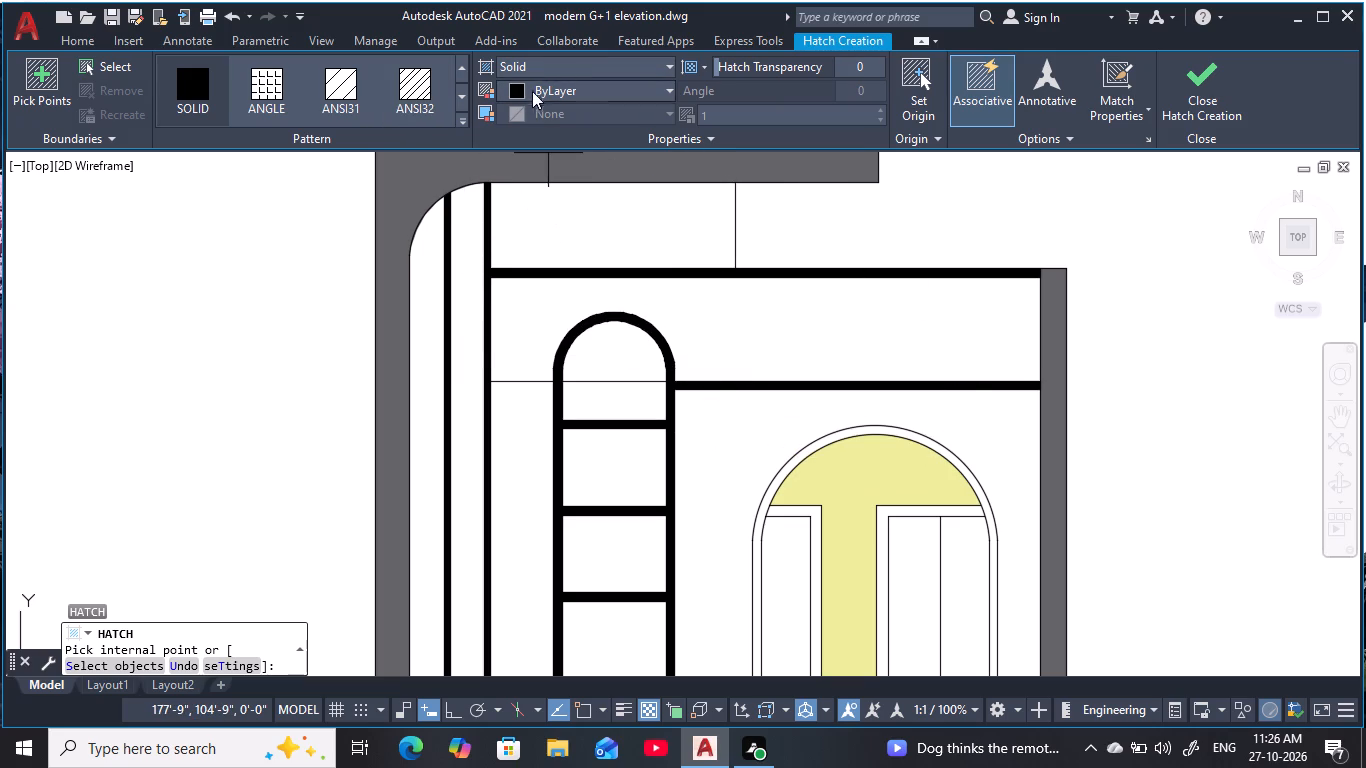
click(570, 86)
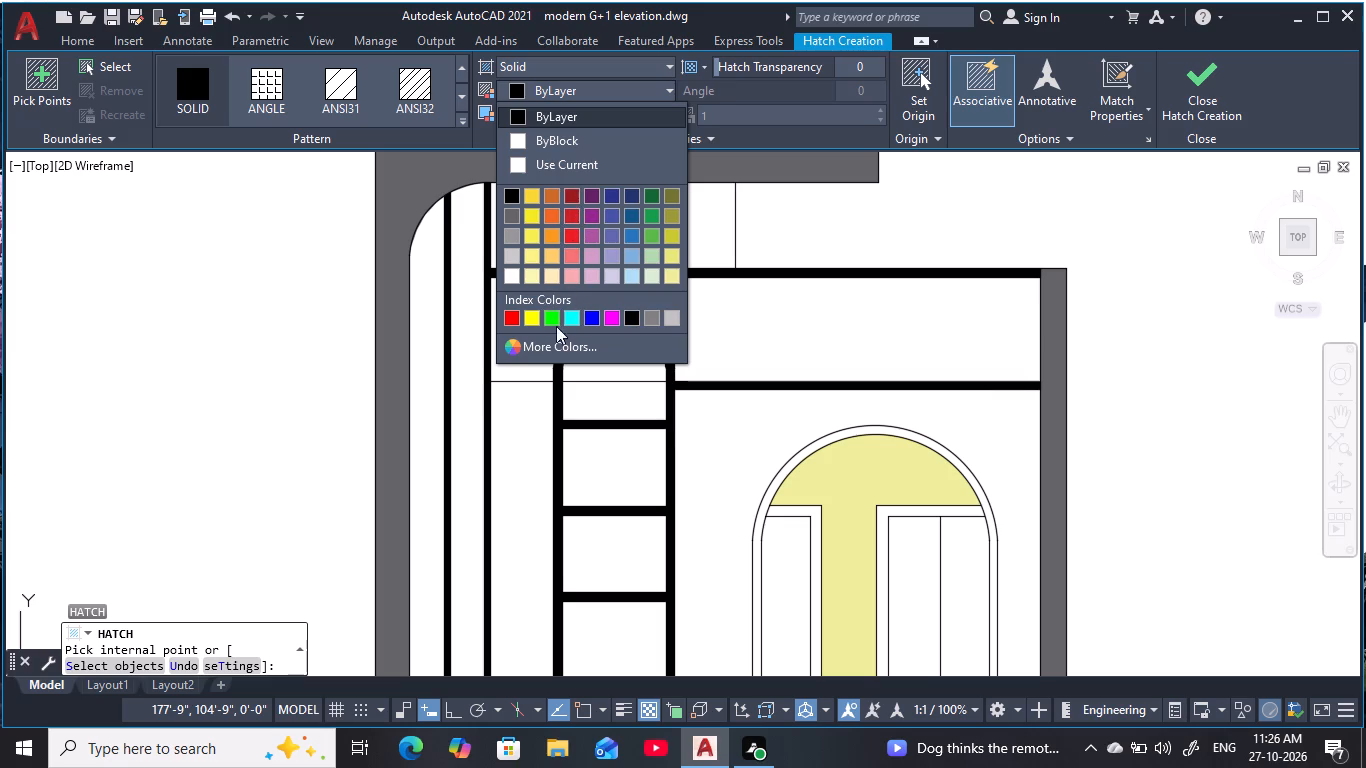
click(542, 349)
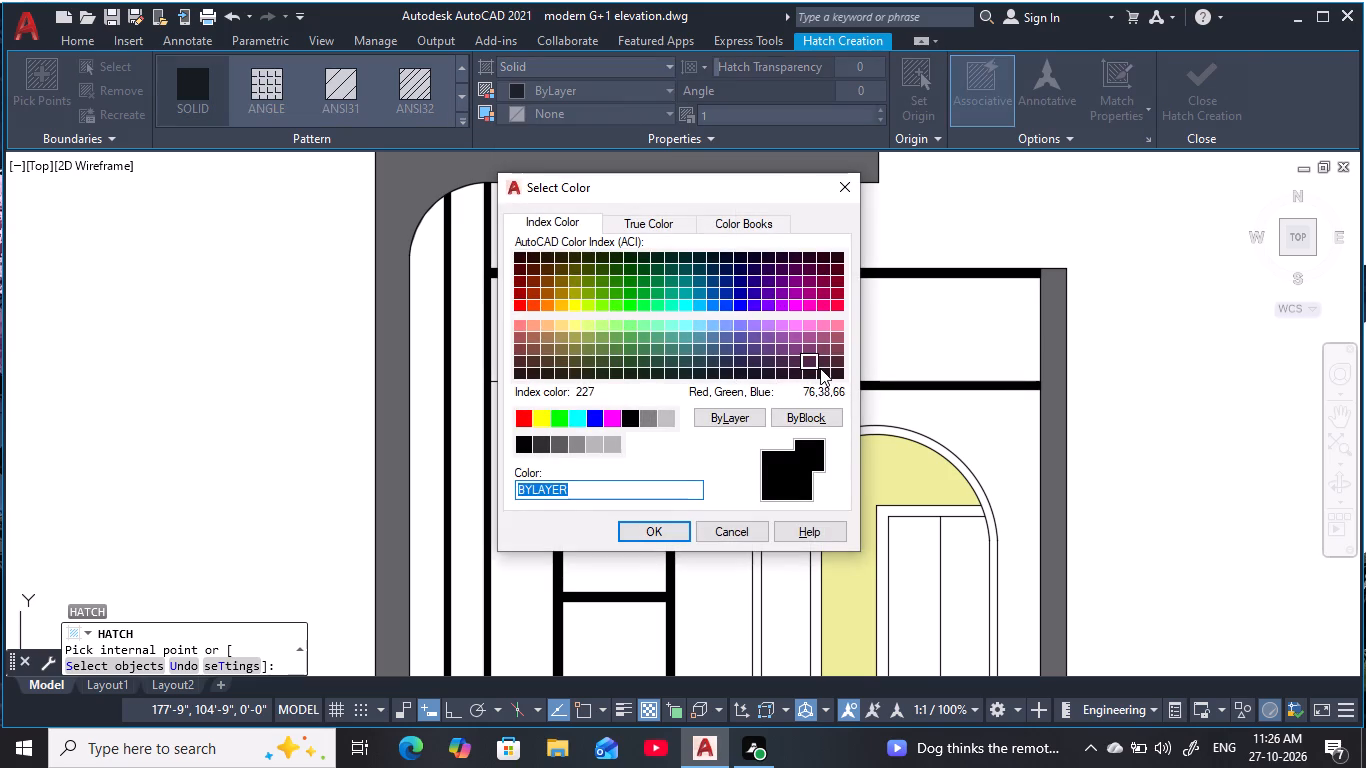
click(545, 267)
click(532, 269)
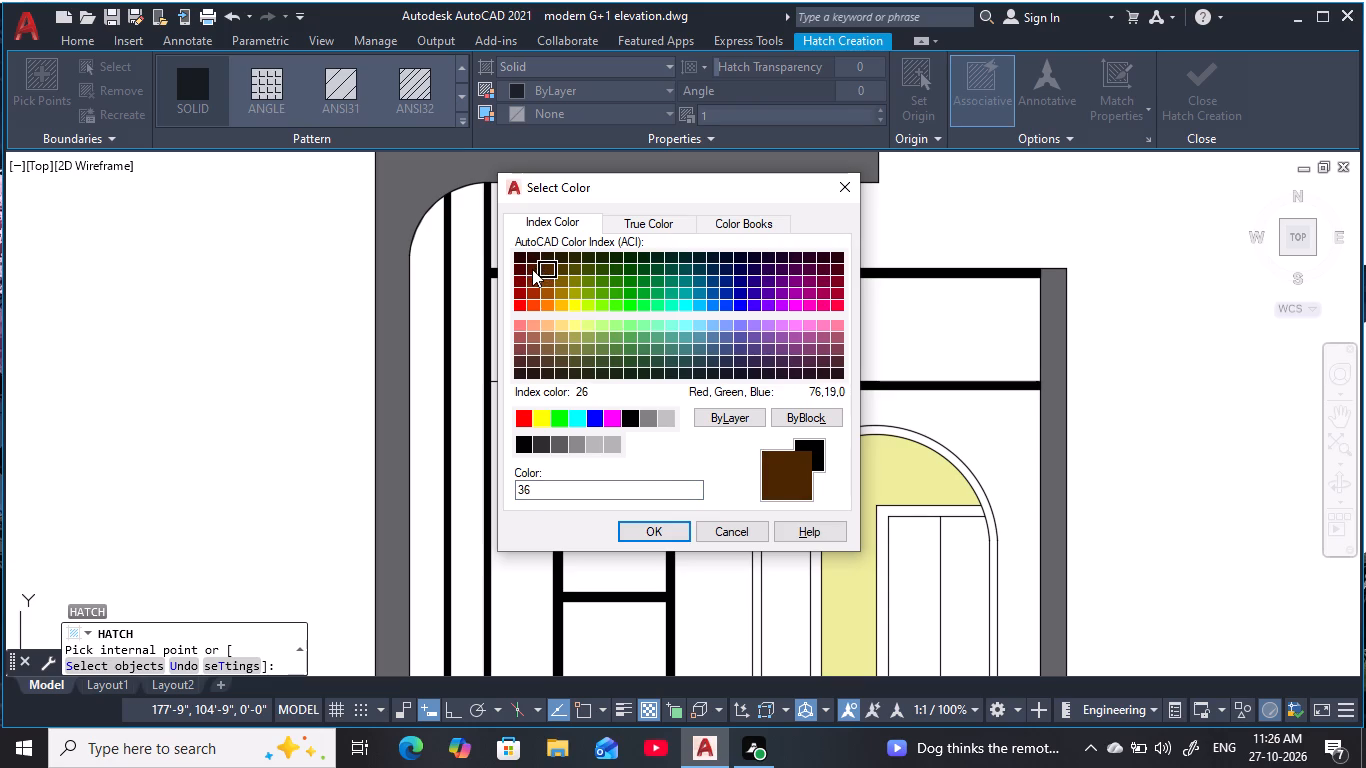
click(561, 267)
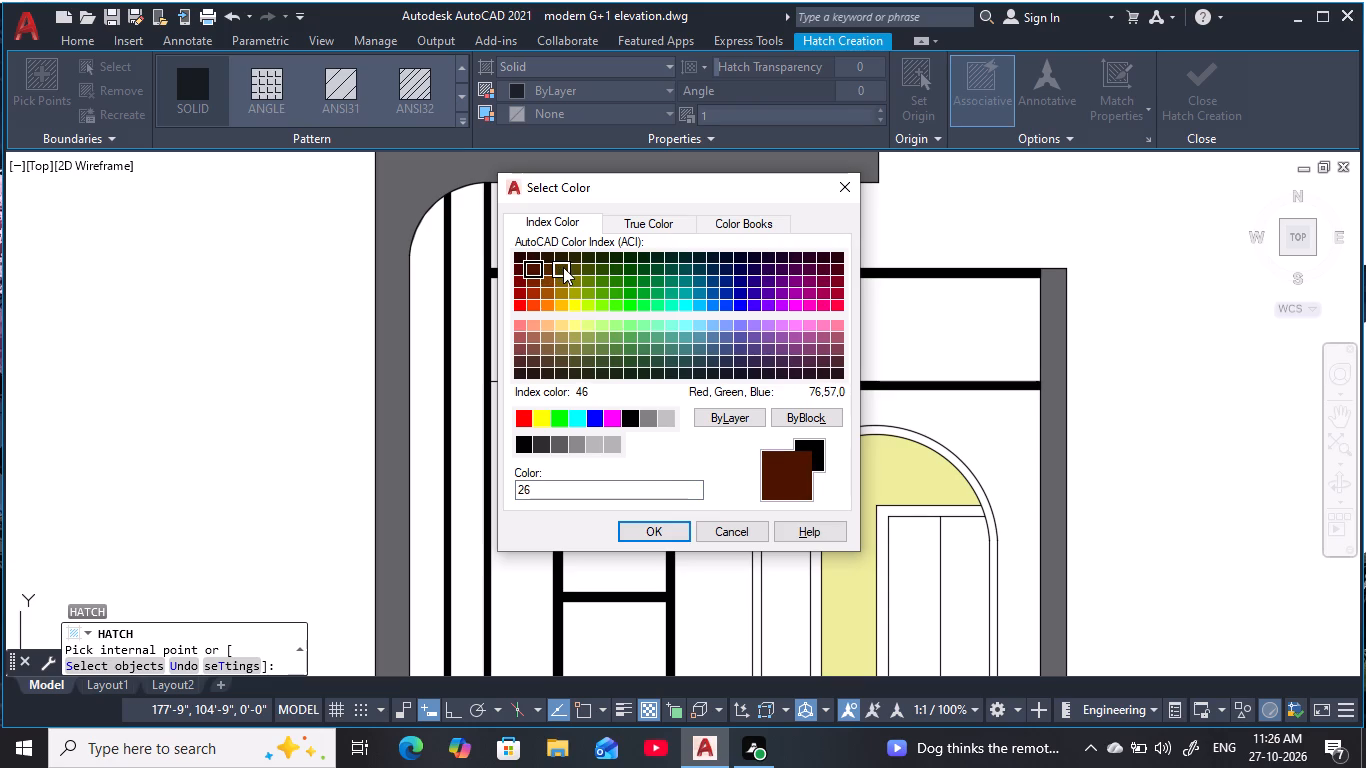
click(545, 272)
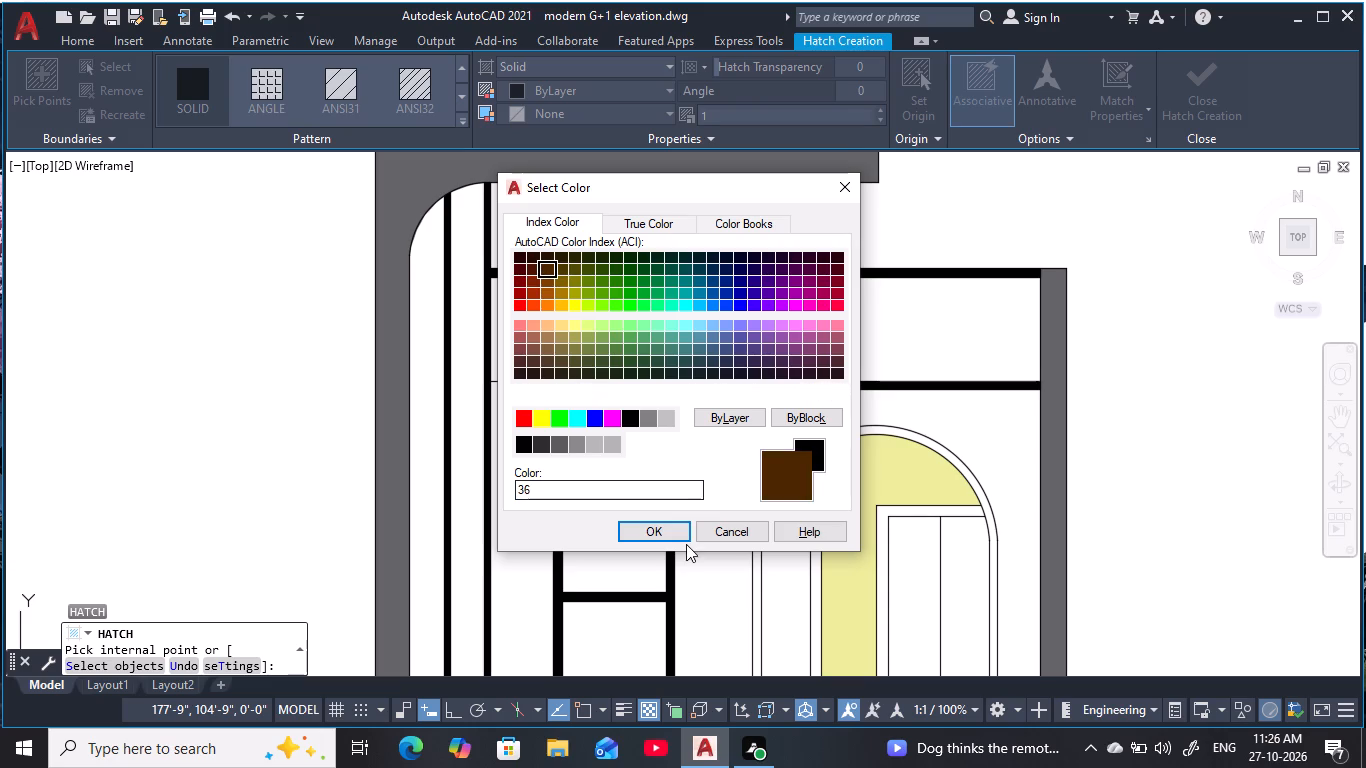
click(676, 527)
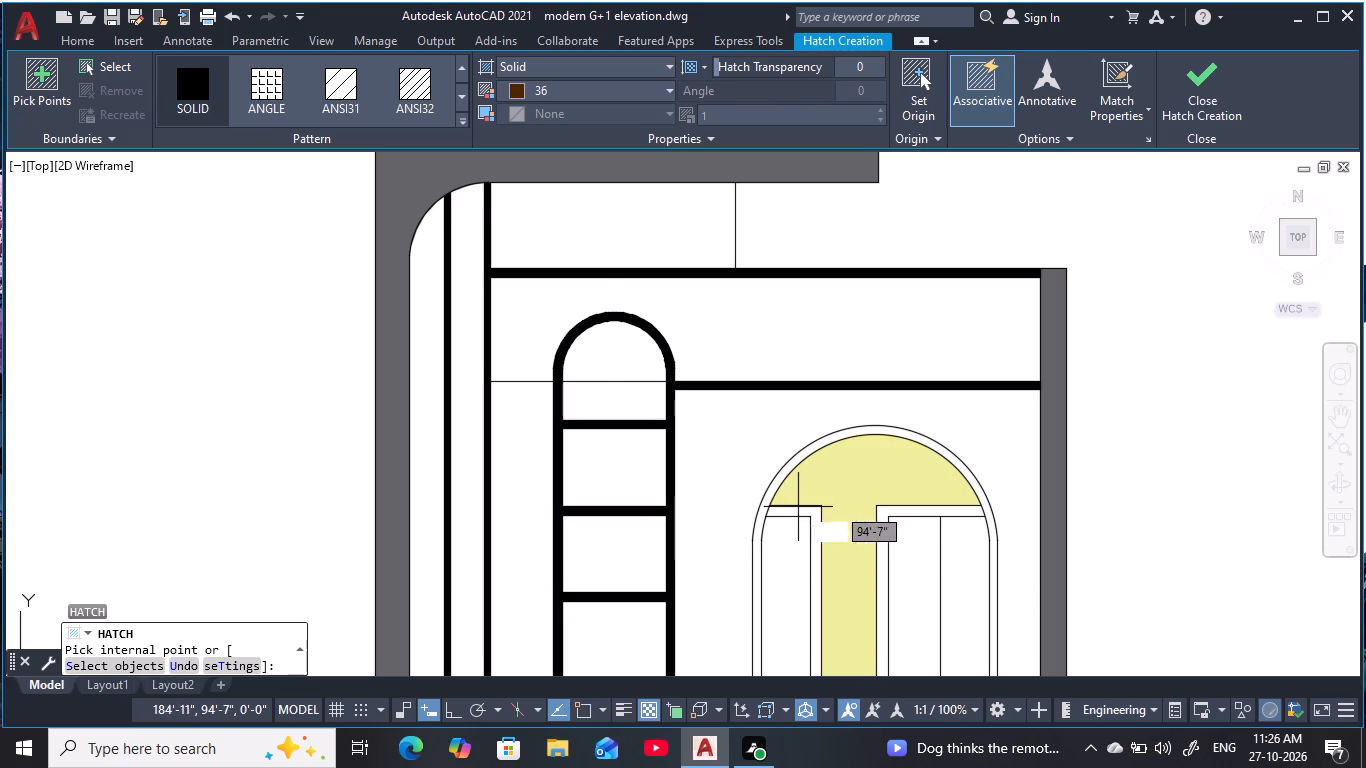
scroll(801, 517, down, 1)
middle_drag(801, 517, 777, 460)
scroll(776, 458, up, 1)
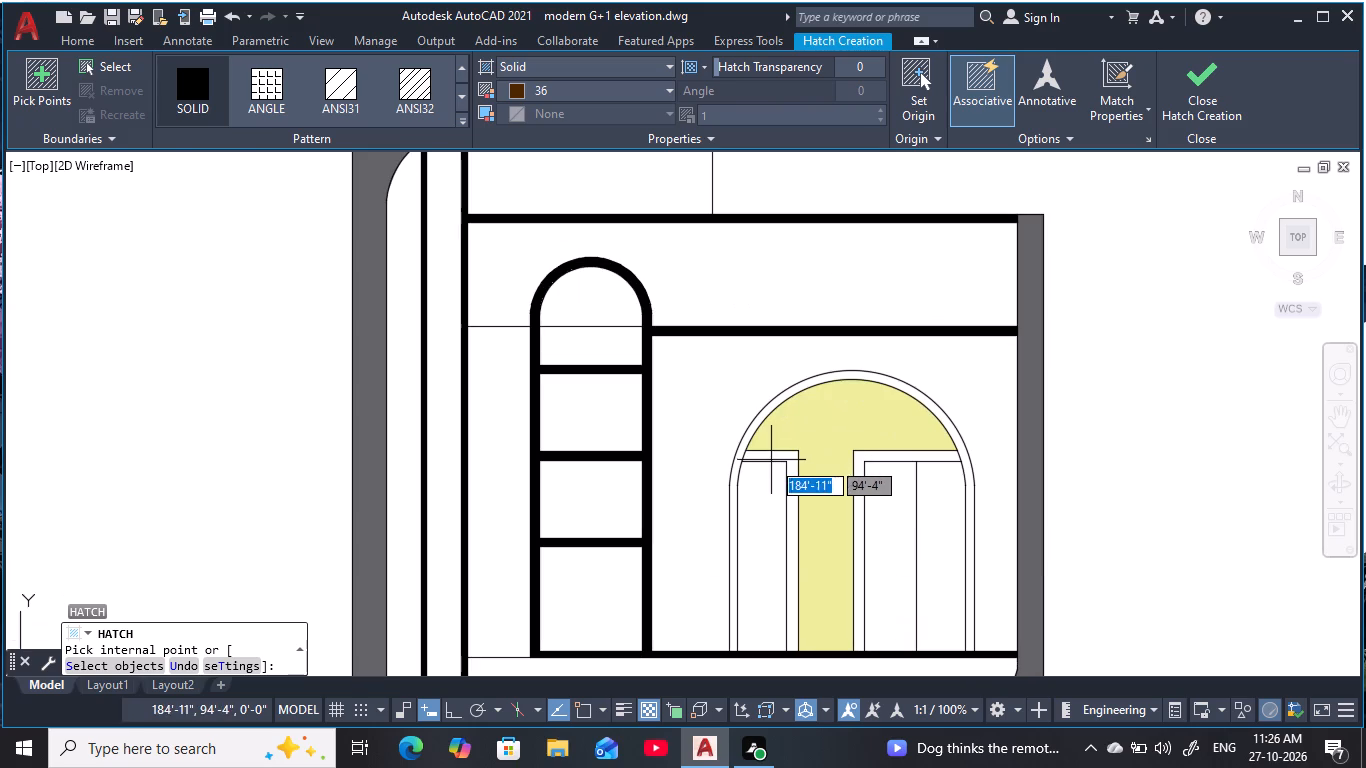
scroll(845, 497, up, 1)
middle_drag(845, 497, 780, 443)
scroll(782, 453, up, 1)
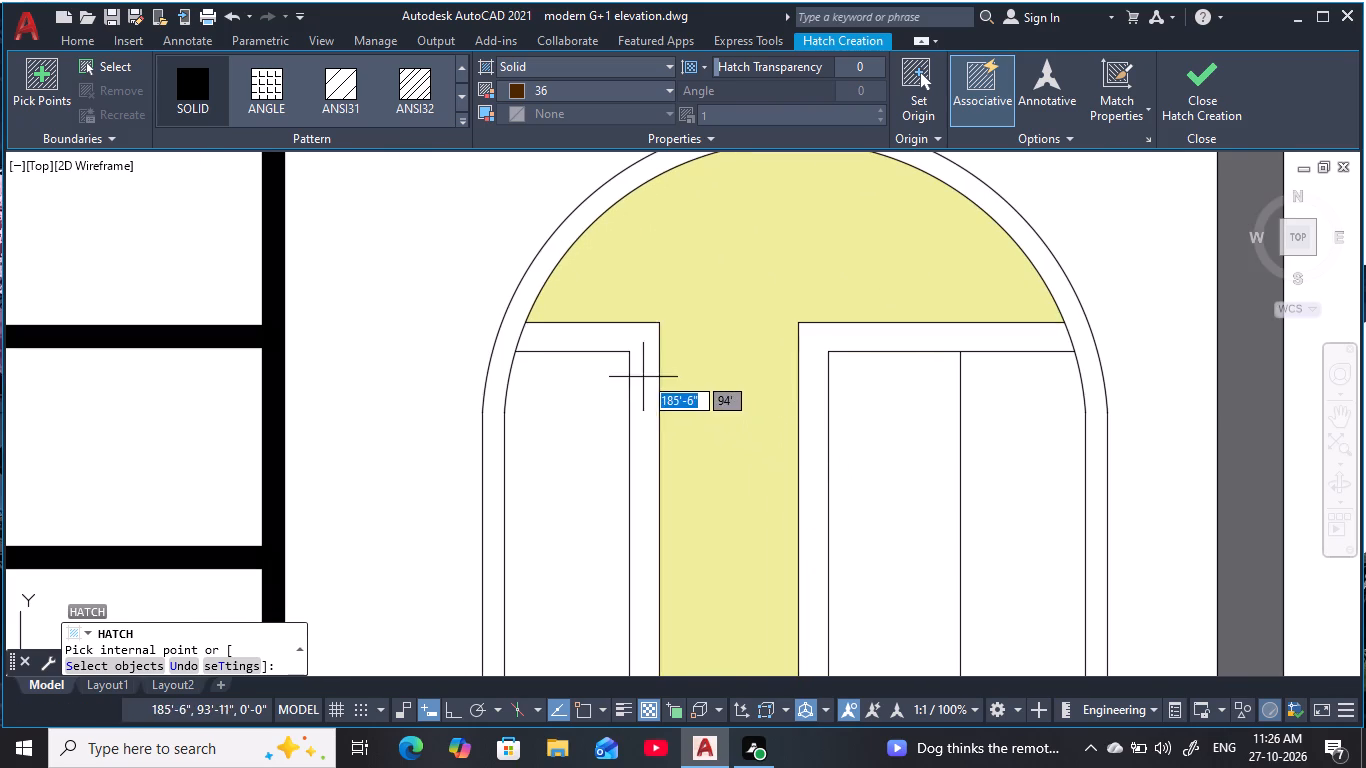
click(640, 373)
click(809, 369)
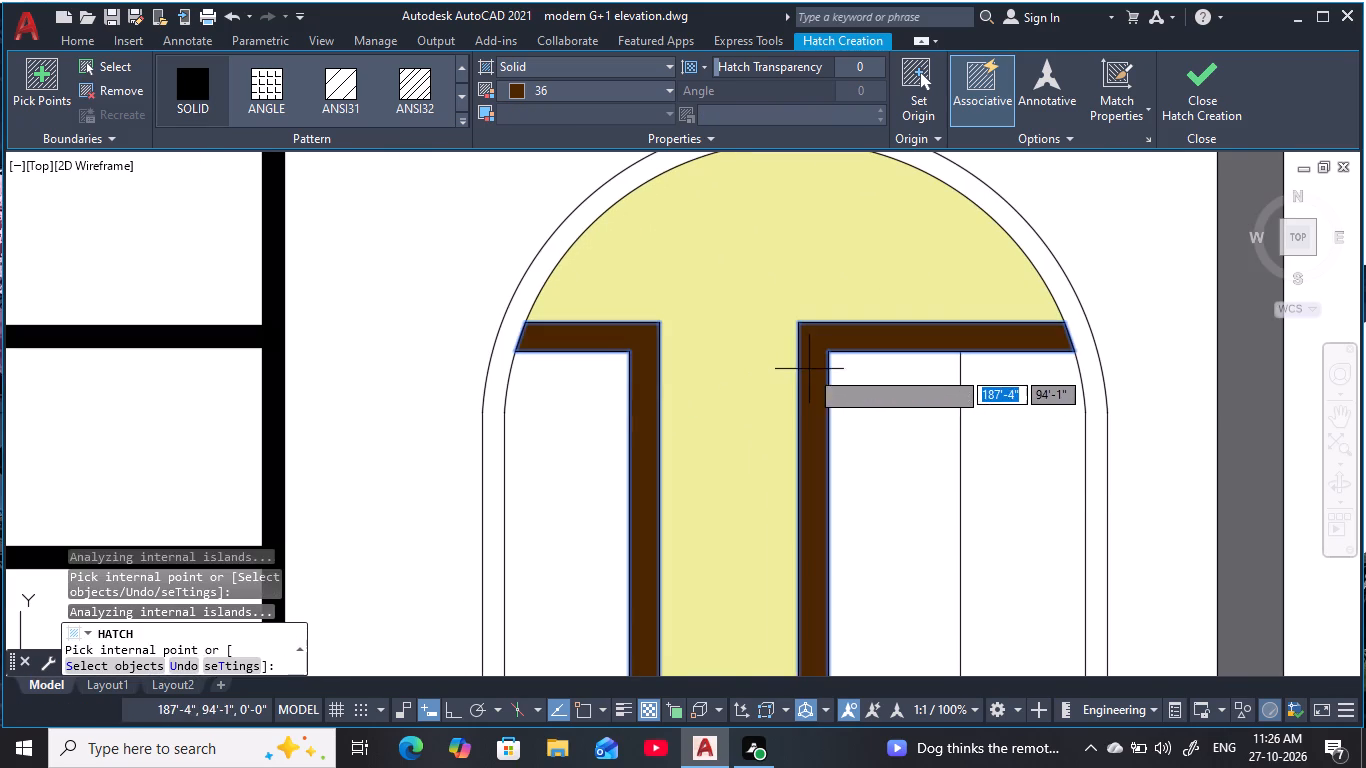
Hatch the frames of the two small ground-floor windows above the gate with the same solid colour 36 and finish the hatch.
scroll(861, 474, down, 4)
middle_drag(884, 485, 812, 270)
scroll(810, 265, down, 1)
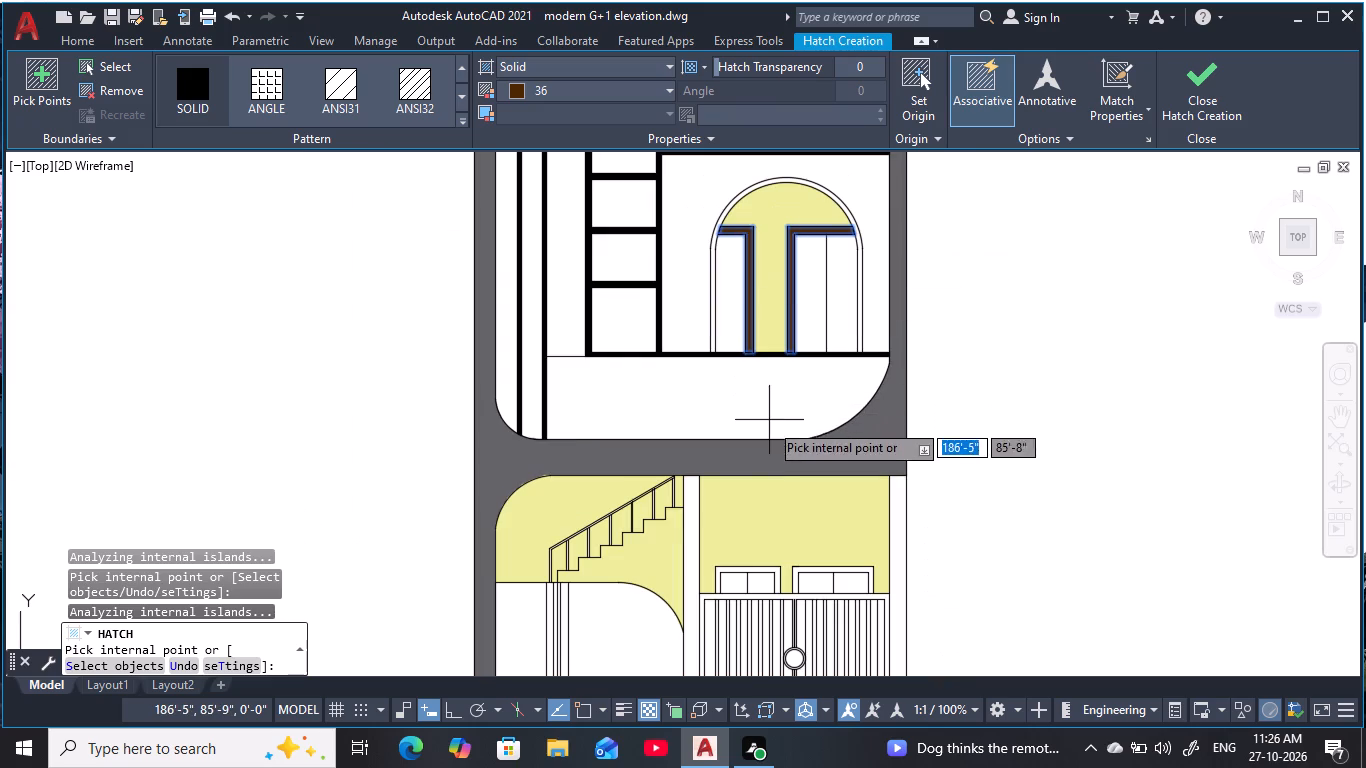
middle_drag(797, 511, 826, 366)
scroll(794, 429, up, 2)
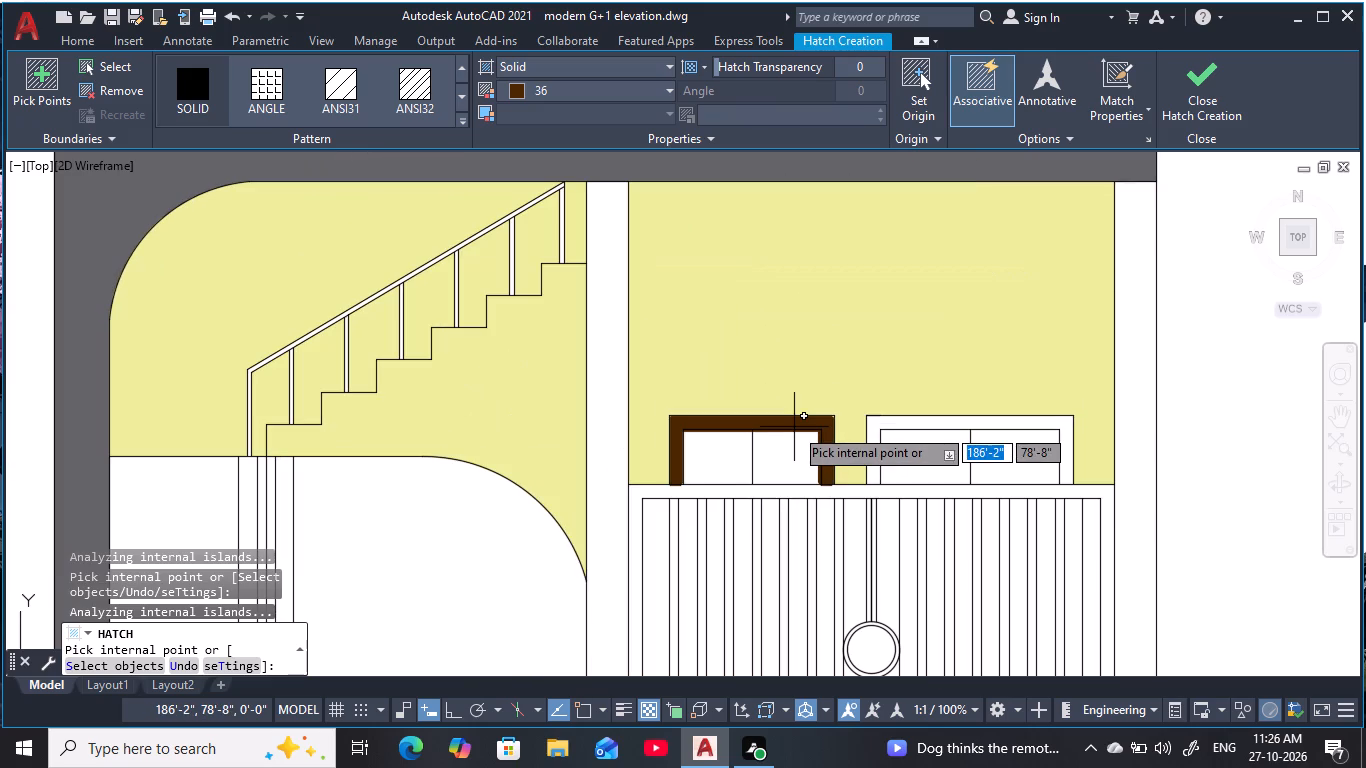
click(794, 427)
click(874, 435)
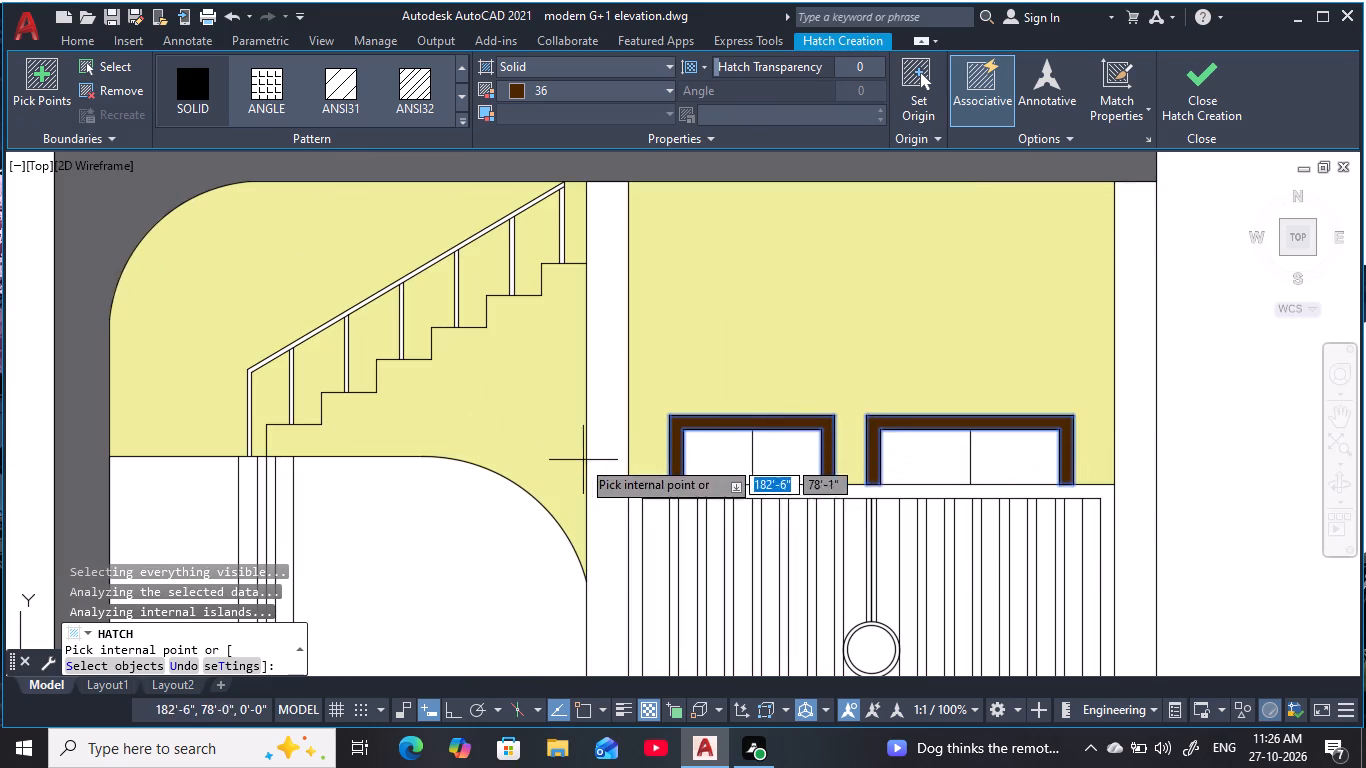
scroll(567, 446, down, 4)
scroll(566, 329, up, 2)
middle_drag(569, 337, 574, 365)
key(Escape)
key(Escape)
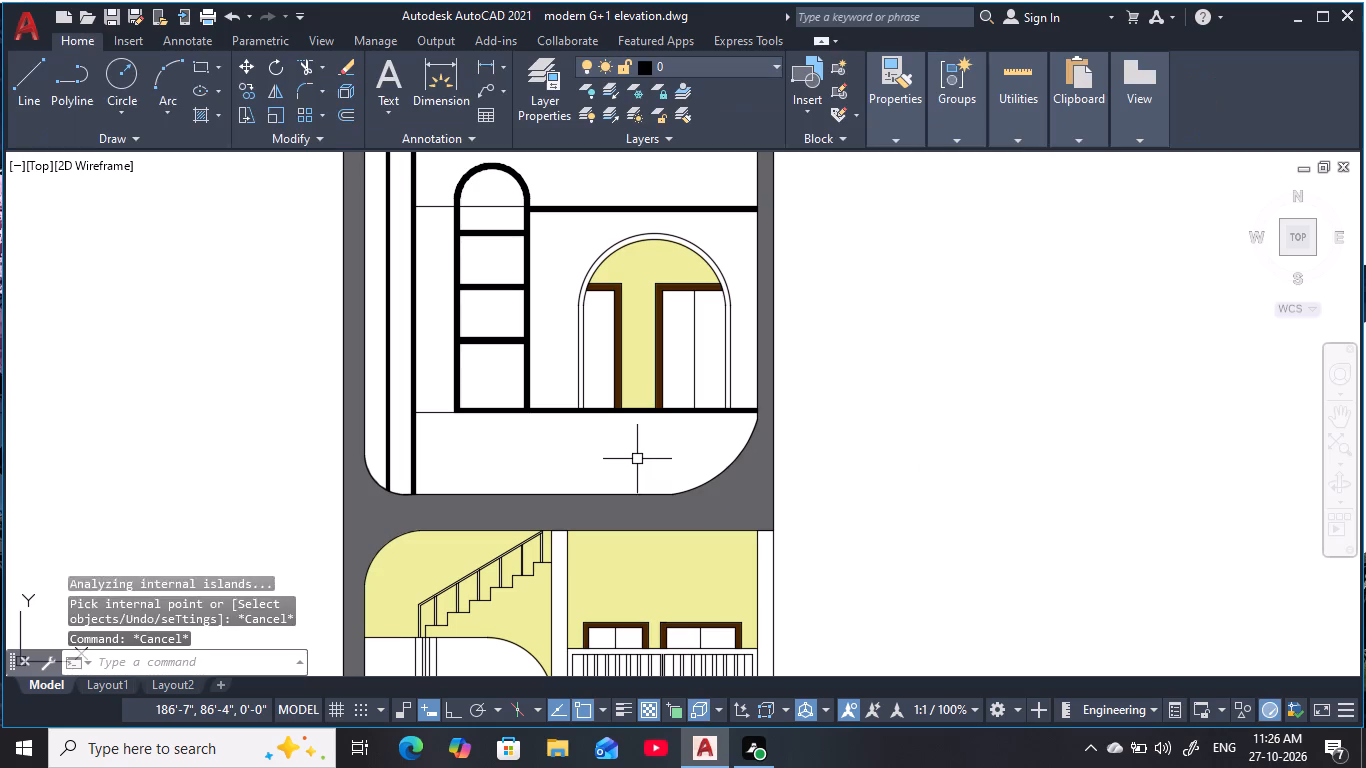
key(Escape)
key(Escape)
key(Escape)
key(Escape)
key(Escape)
key(Escape)
key(Escape)
key(Escape)
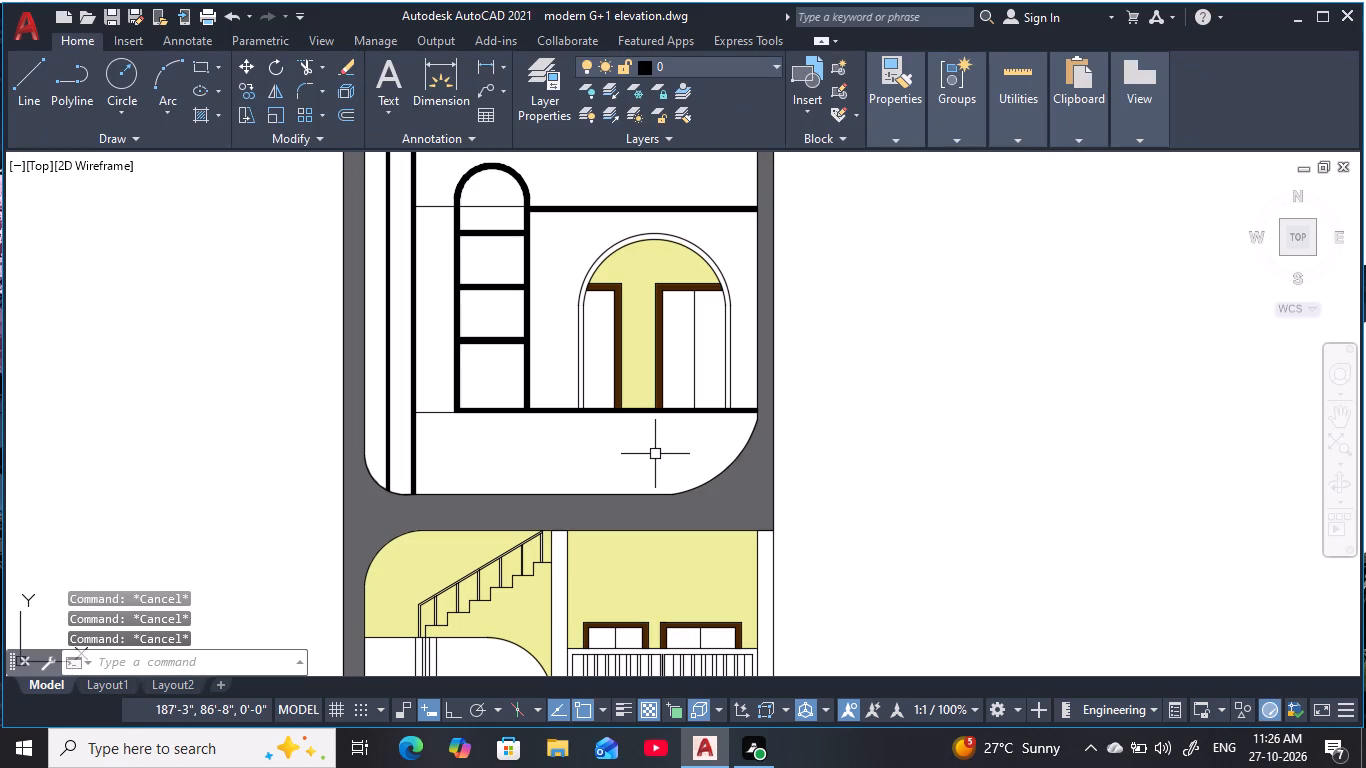
key(Escape)
key(Escape)
key(Escape)
key(Escape)
key(Escape)
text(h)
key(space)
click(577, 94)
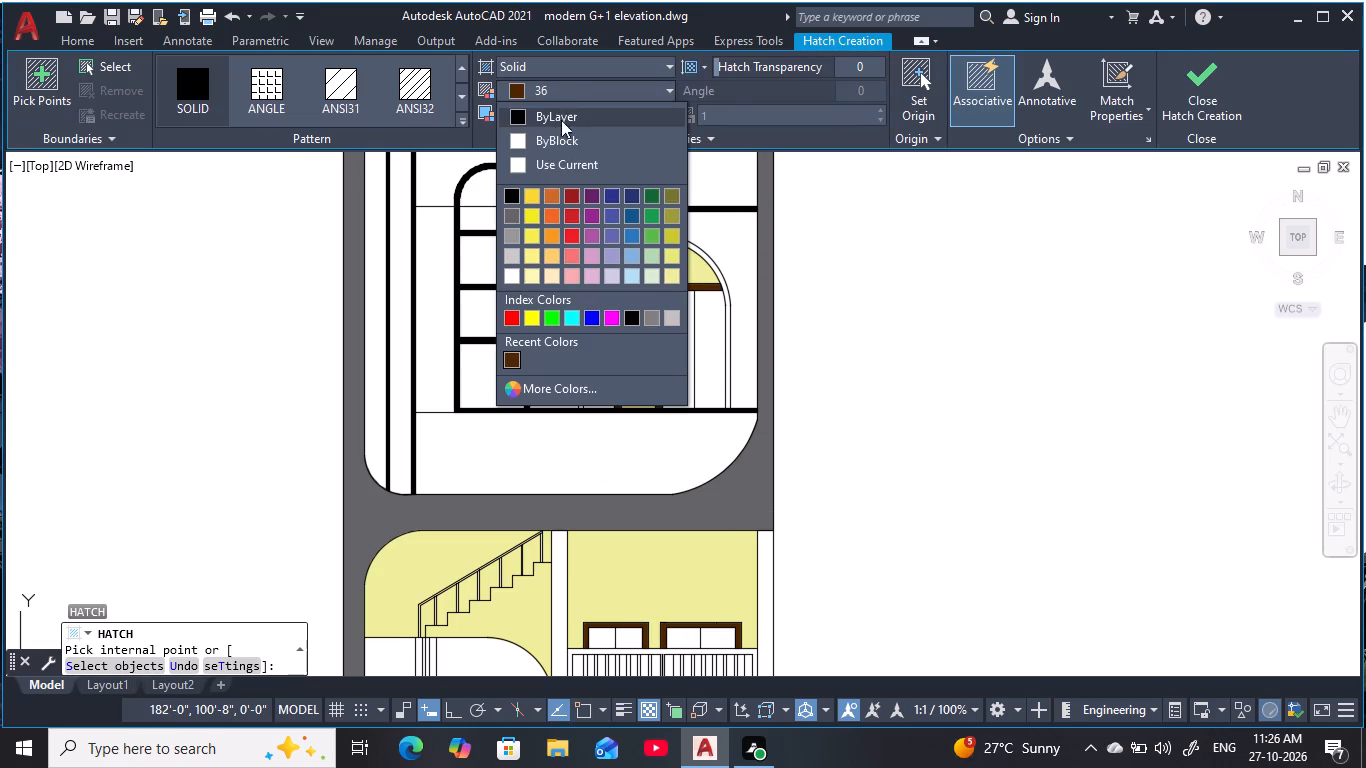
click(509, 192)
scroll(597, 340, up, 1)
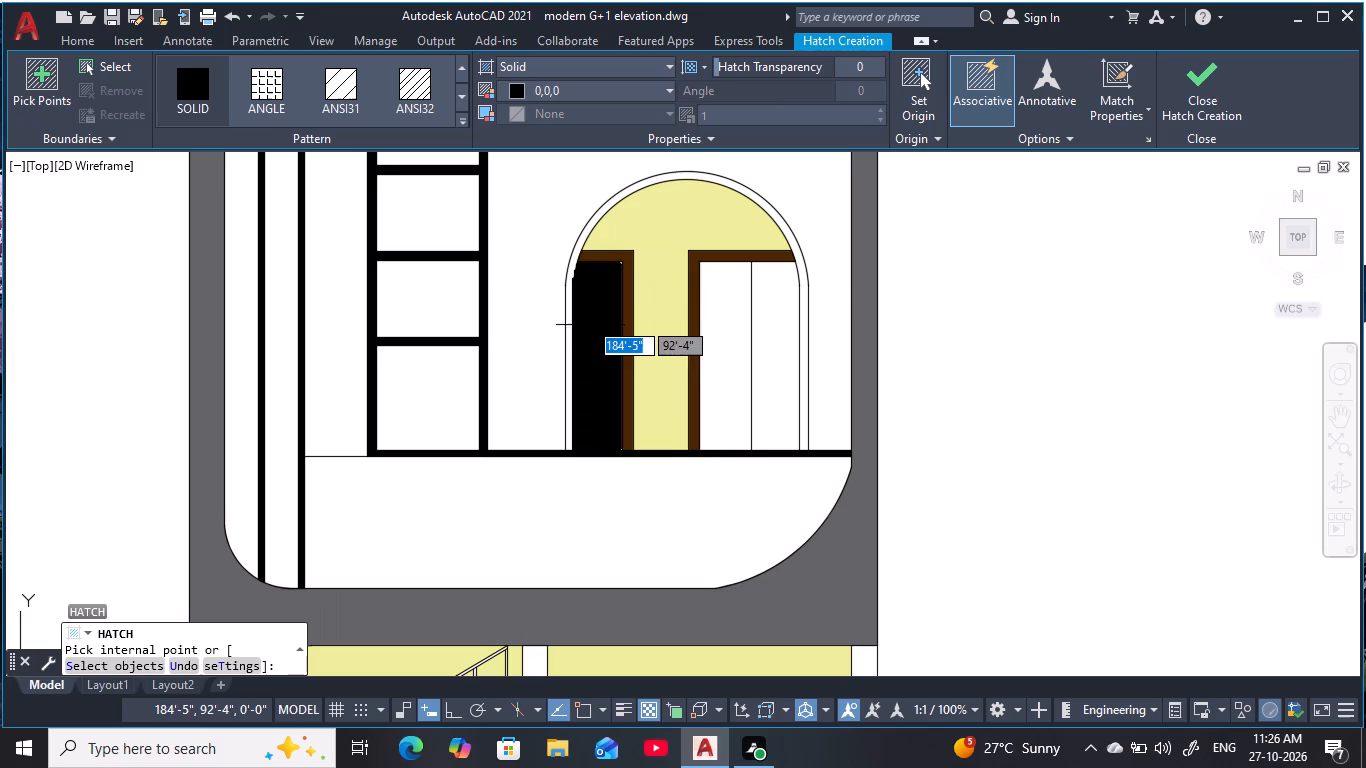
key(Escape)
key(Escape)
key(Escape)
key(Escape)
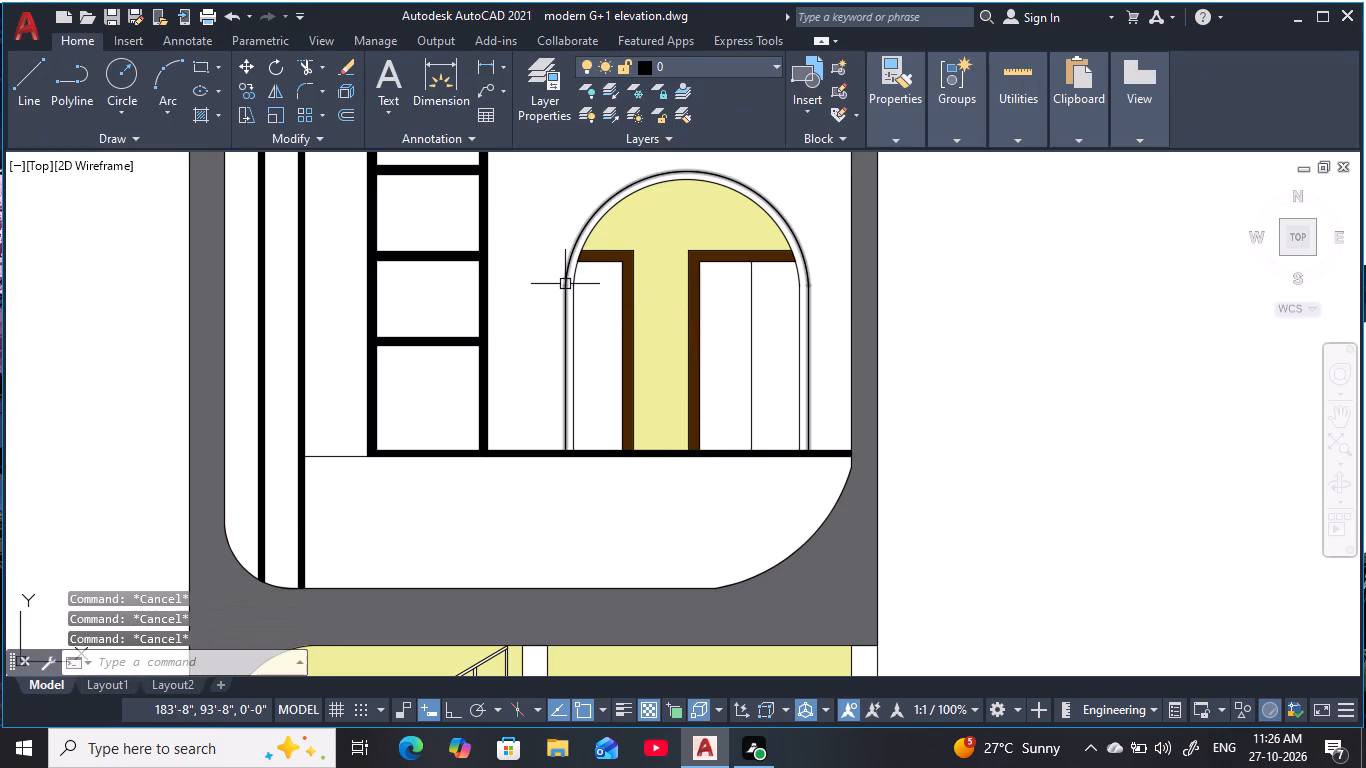
Hatch the curved border band of the large arch with a solid fill in colour 99,100,102.
text(h)
key(space)
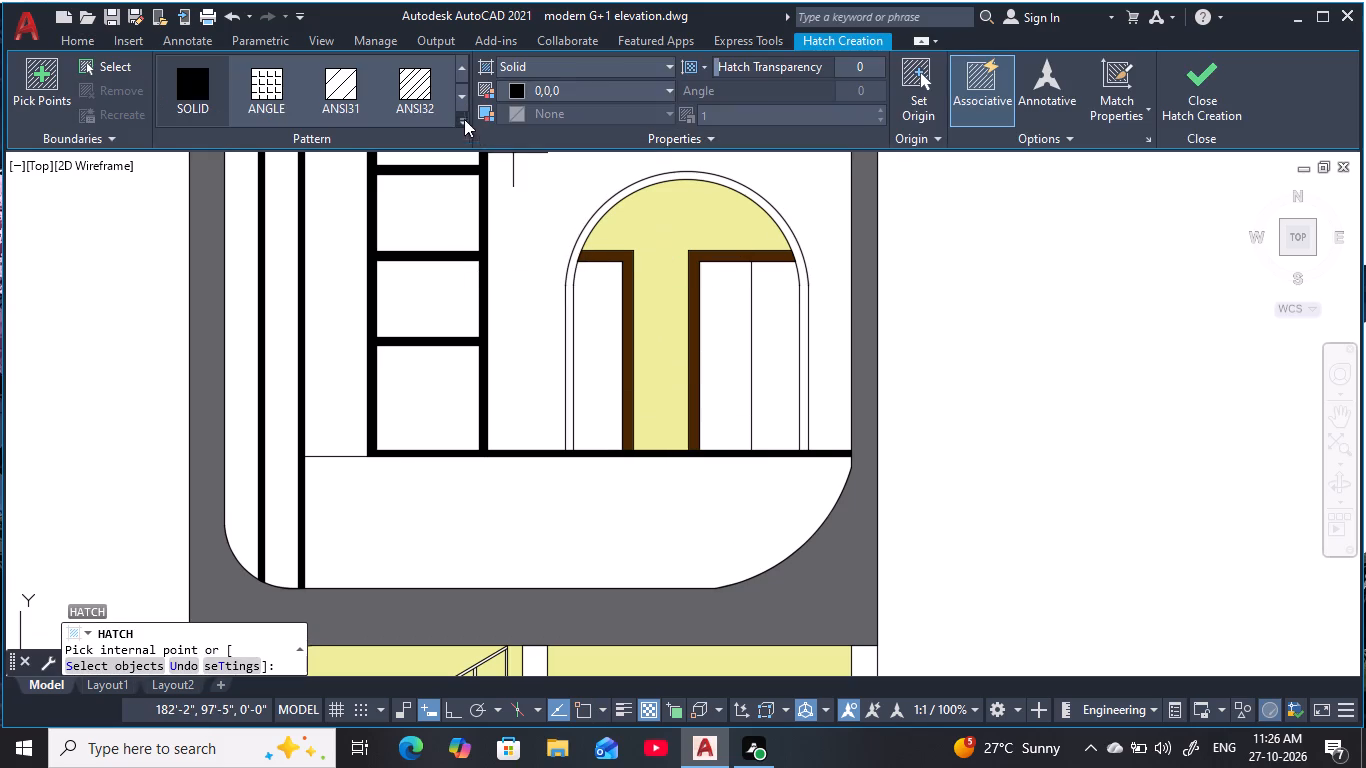
click(543, 92)
click(512, 214)
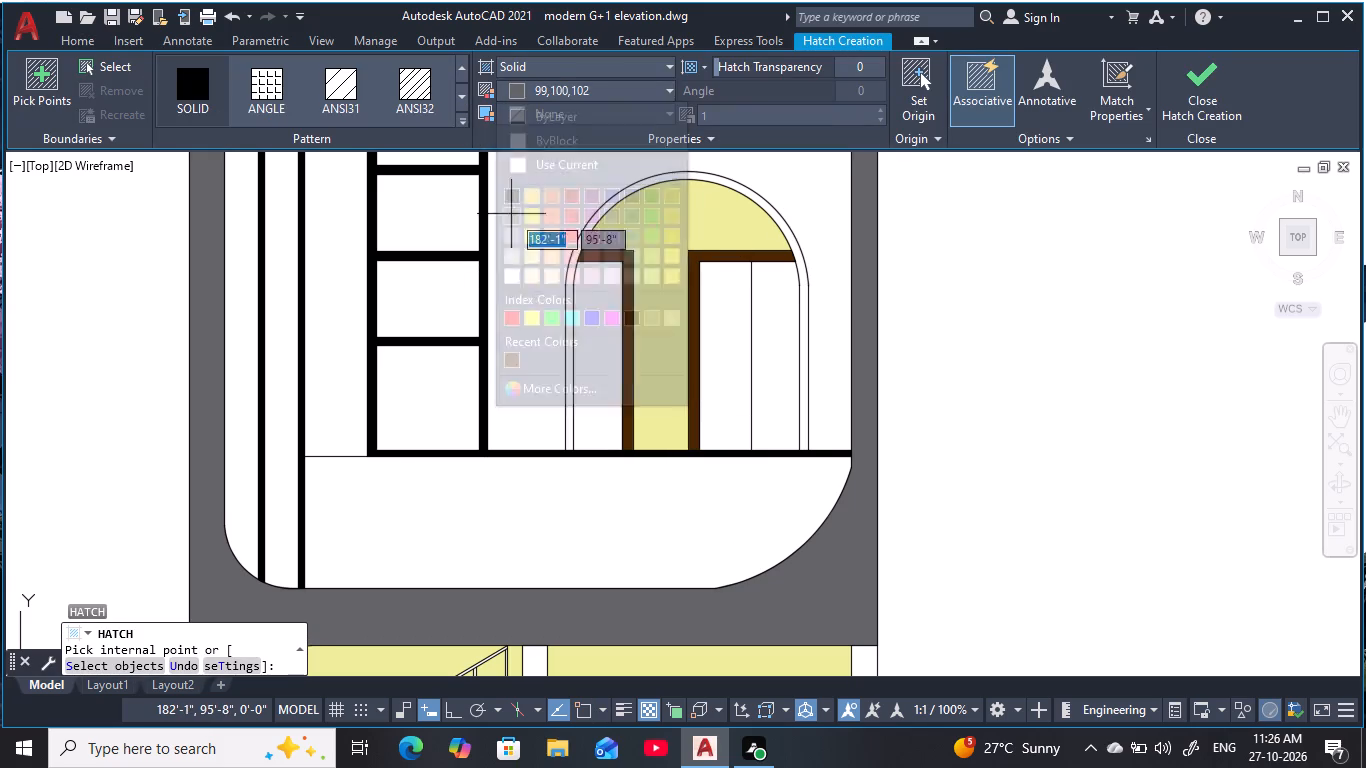
scroll(605, 316, up, 2)
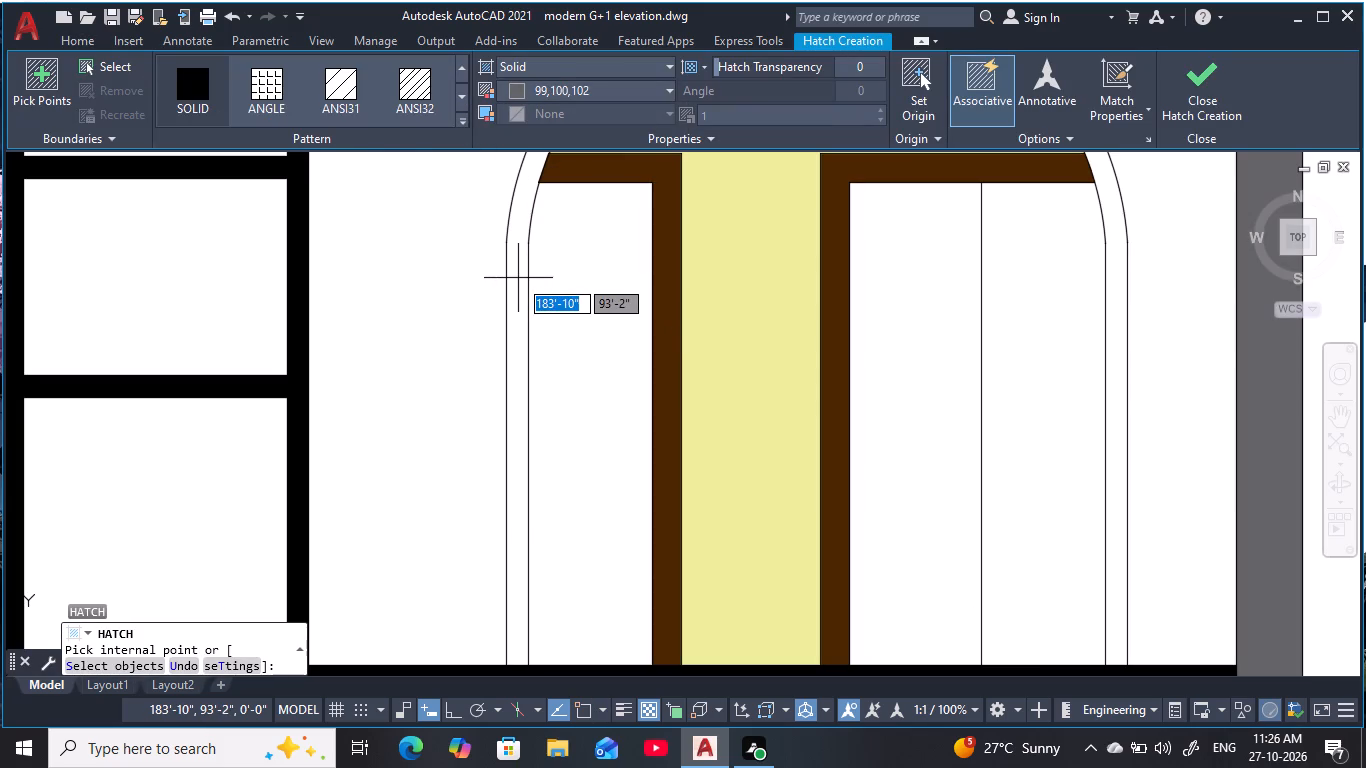
click(519, 282)
key(Escape)
scroll(590, 357, down, 2)
key(Escape)
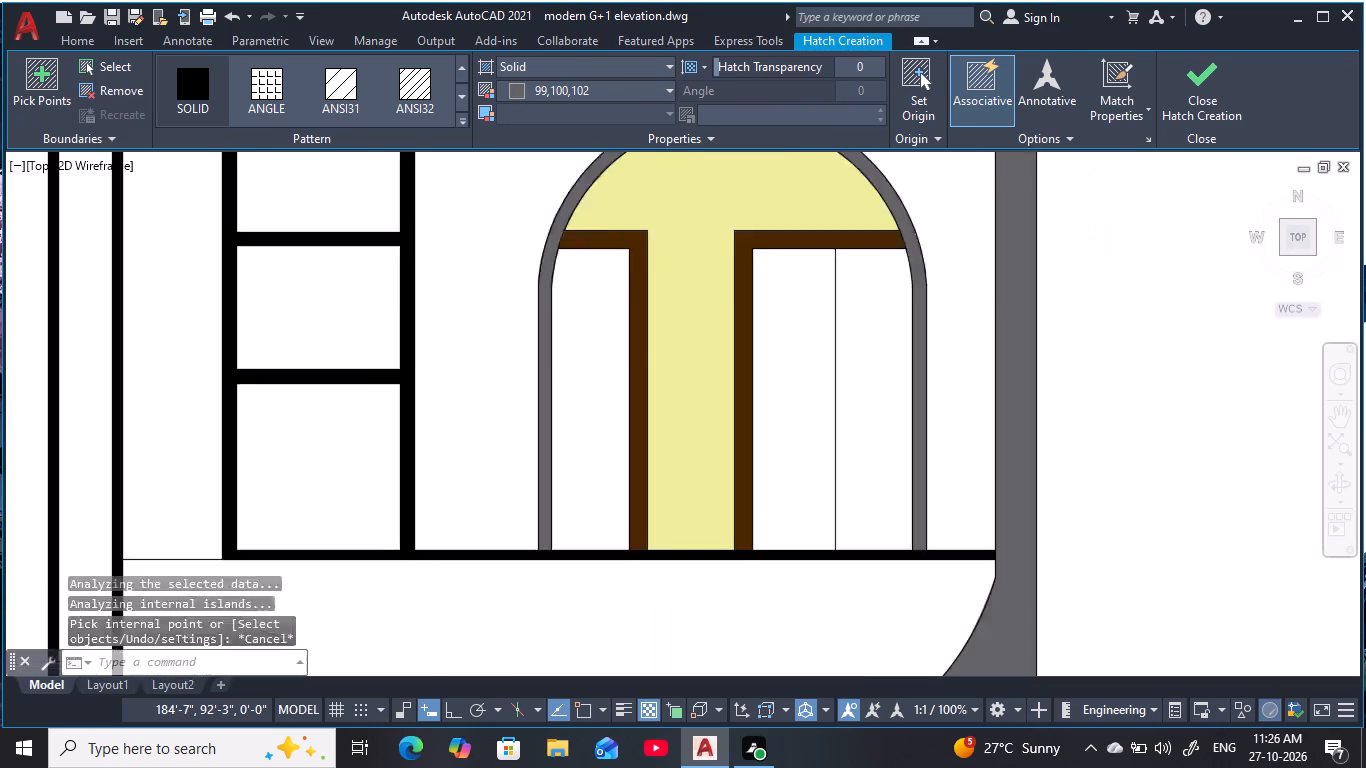
key(Escape)
key(Escape)
scroll(611, 409, down, 2)
key(Escape)
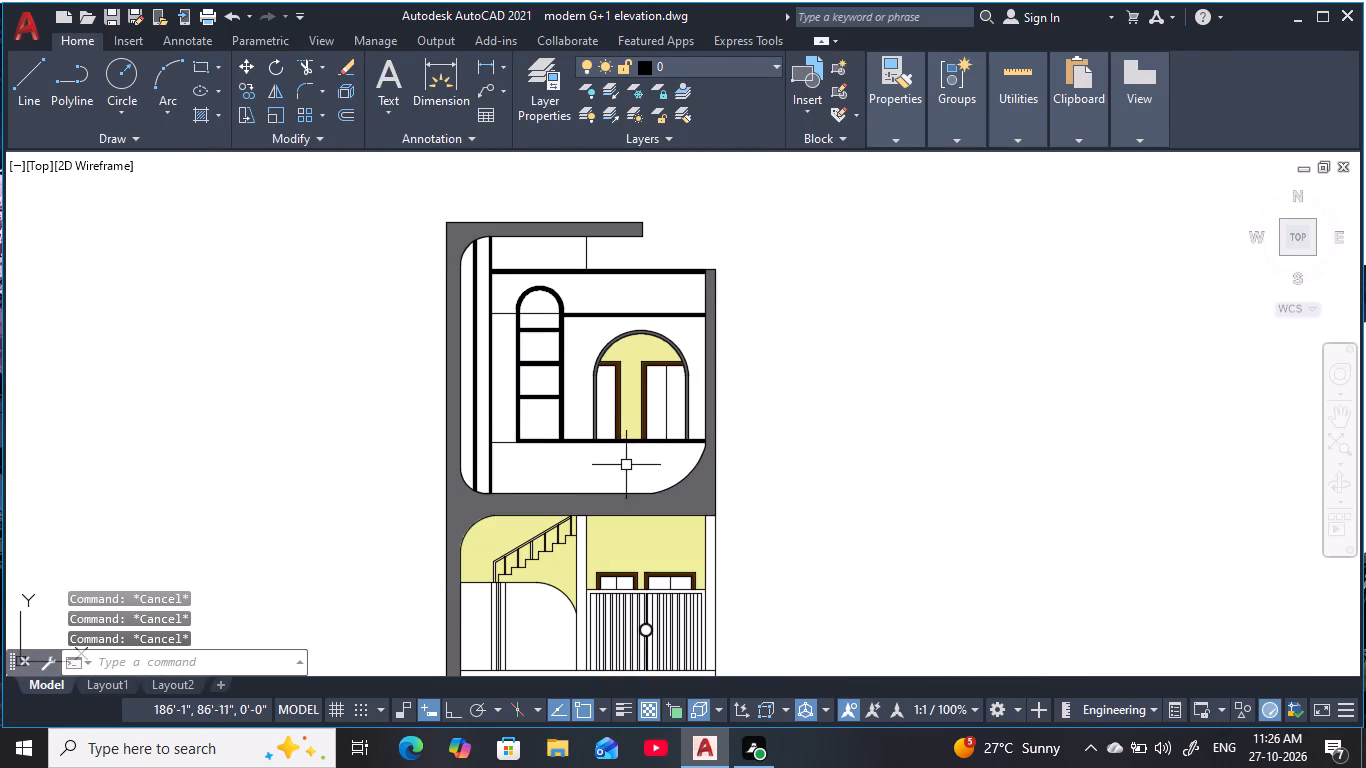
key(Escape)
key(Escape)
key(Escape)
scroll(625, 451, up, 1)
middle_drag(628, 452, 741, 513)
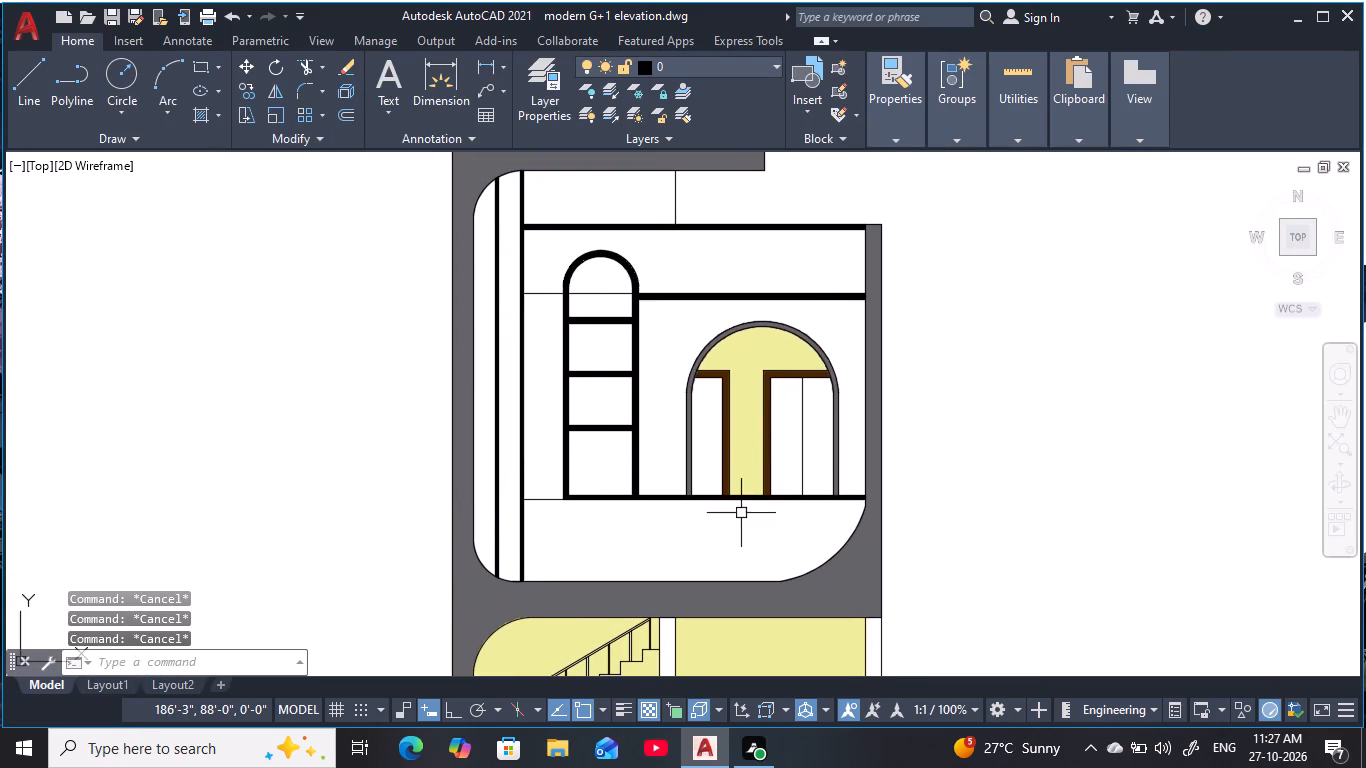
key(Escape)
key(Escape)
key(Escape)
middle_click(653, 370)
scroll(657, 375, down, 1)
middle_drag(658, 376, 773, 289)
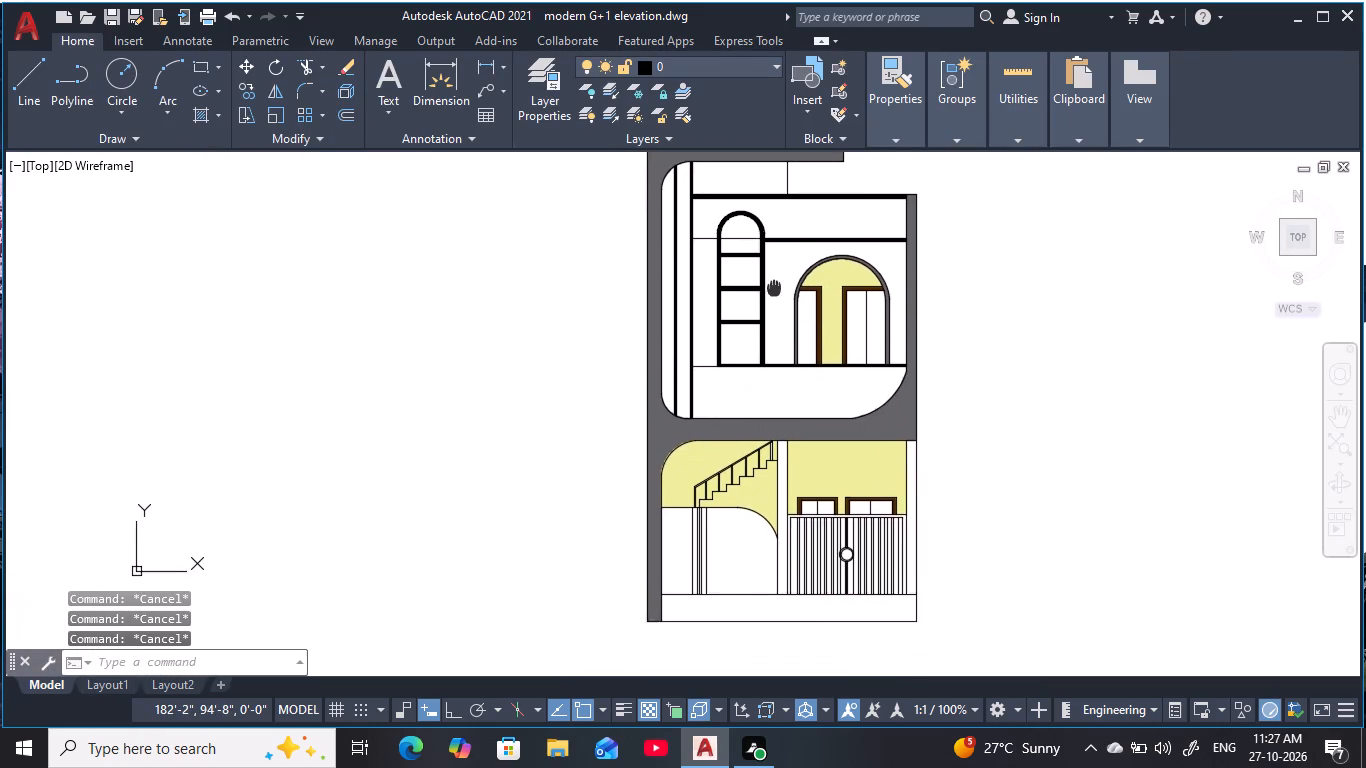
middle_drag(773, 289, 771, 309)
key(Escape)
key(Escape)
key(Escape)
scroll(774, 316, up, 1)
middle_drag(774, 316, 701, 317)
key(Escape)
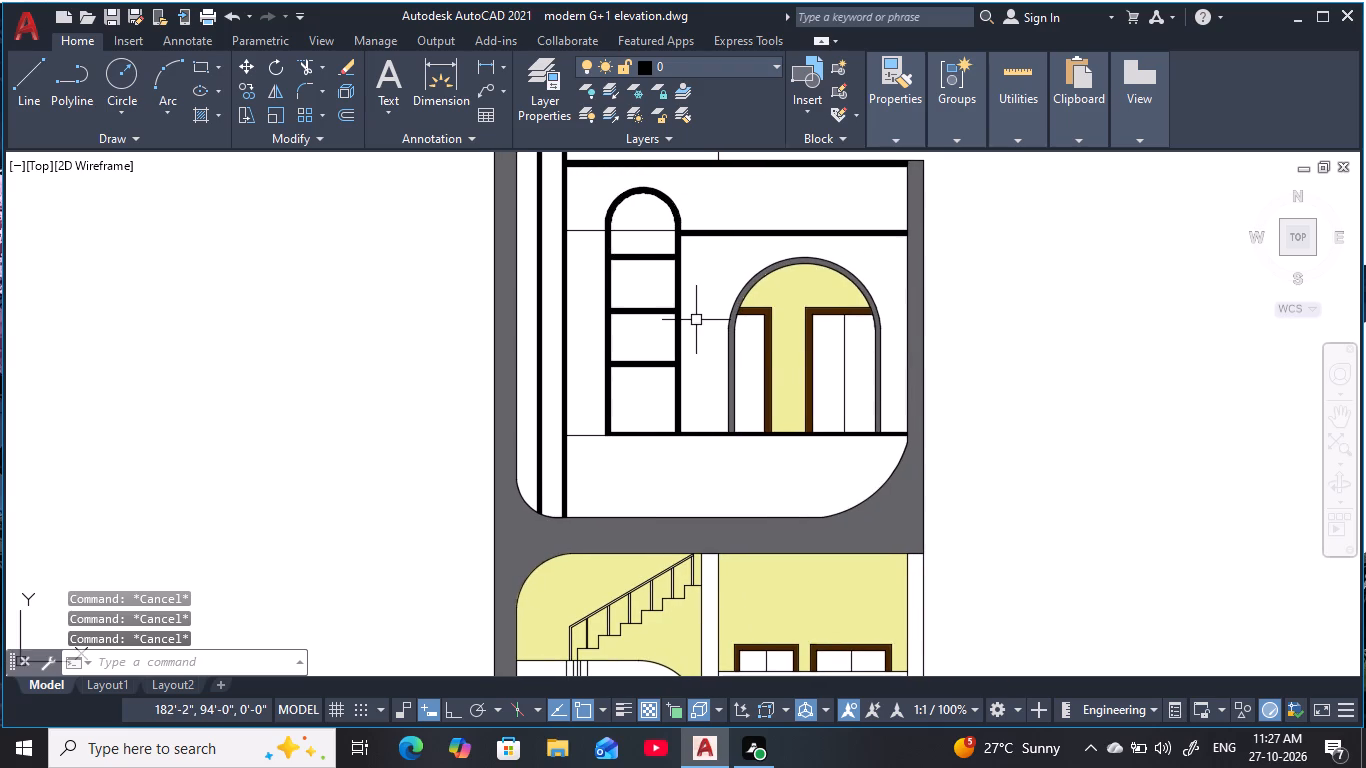
Set up a gradient hatch with the GR_INVCUR pattern, first colour 255,255,255 and second colour Cyan.
text(h)
key(space)
click(631, 59)
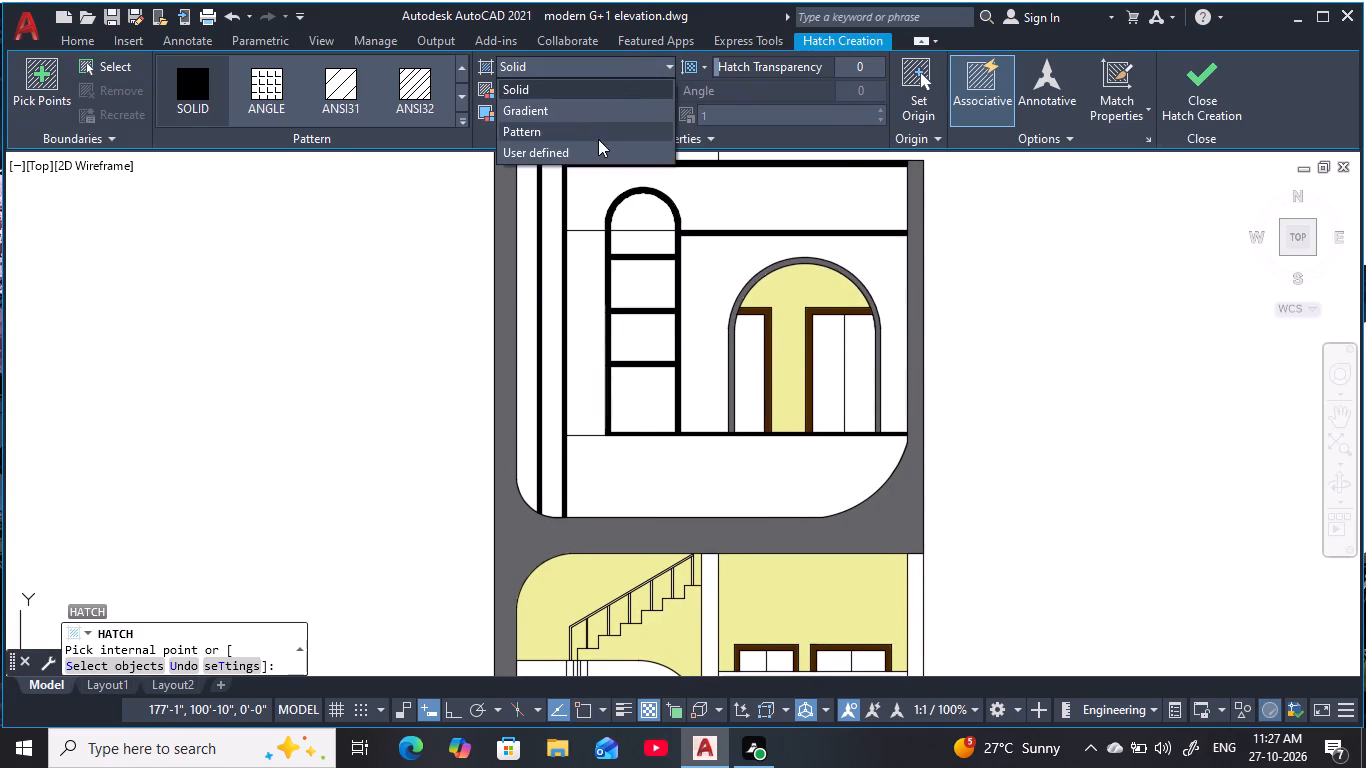
click(588, 115)
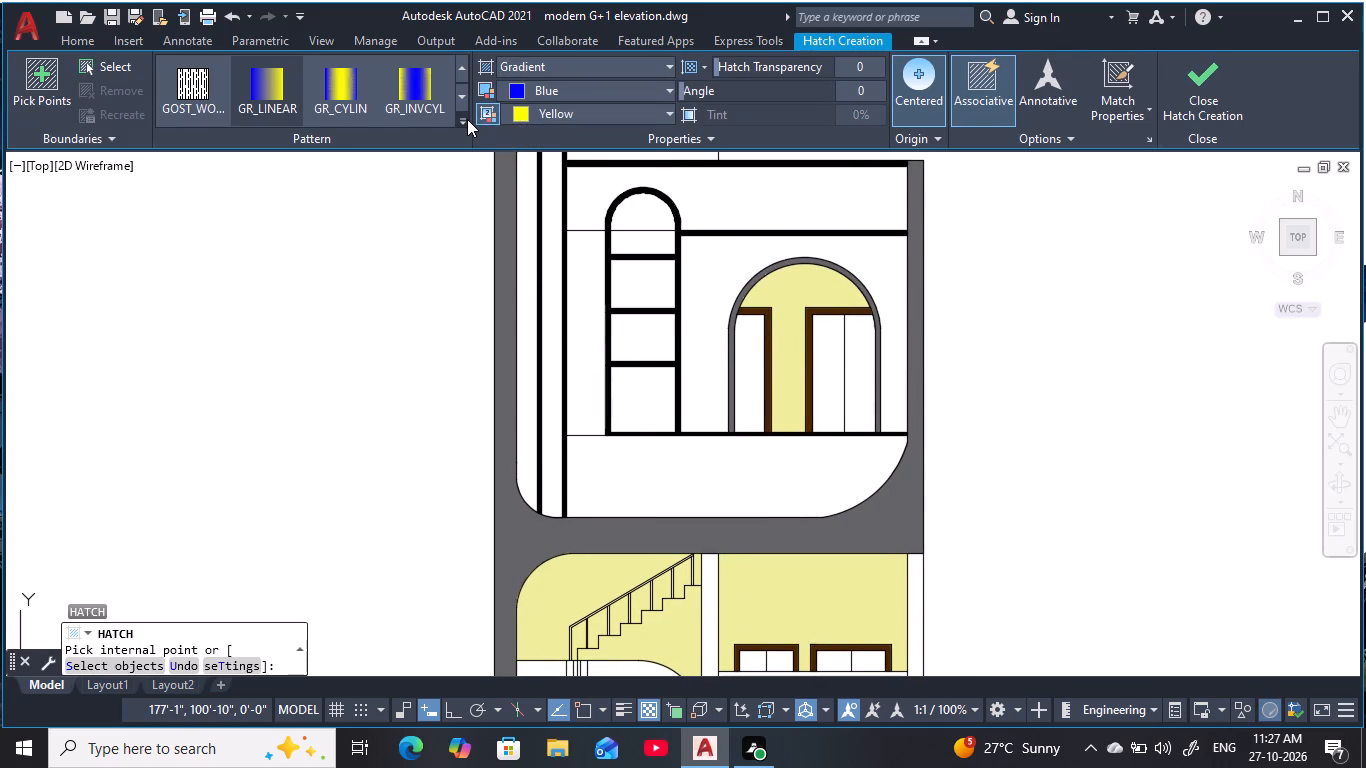
click(467, 120)
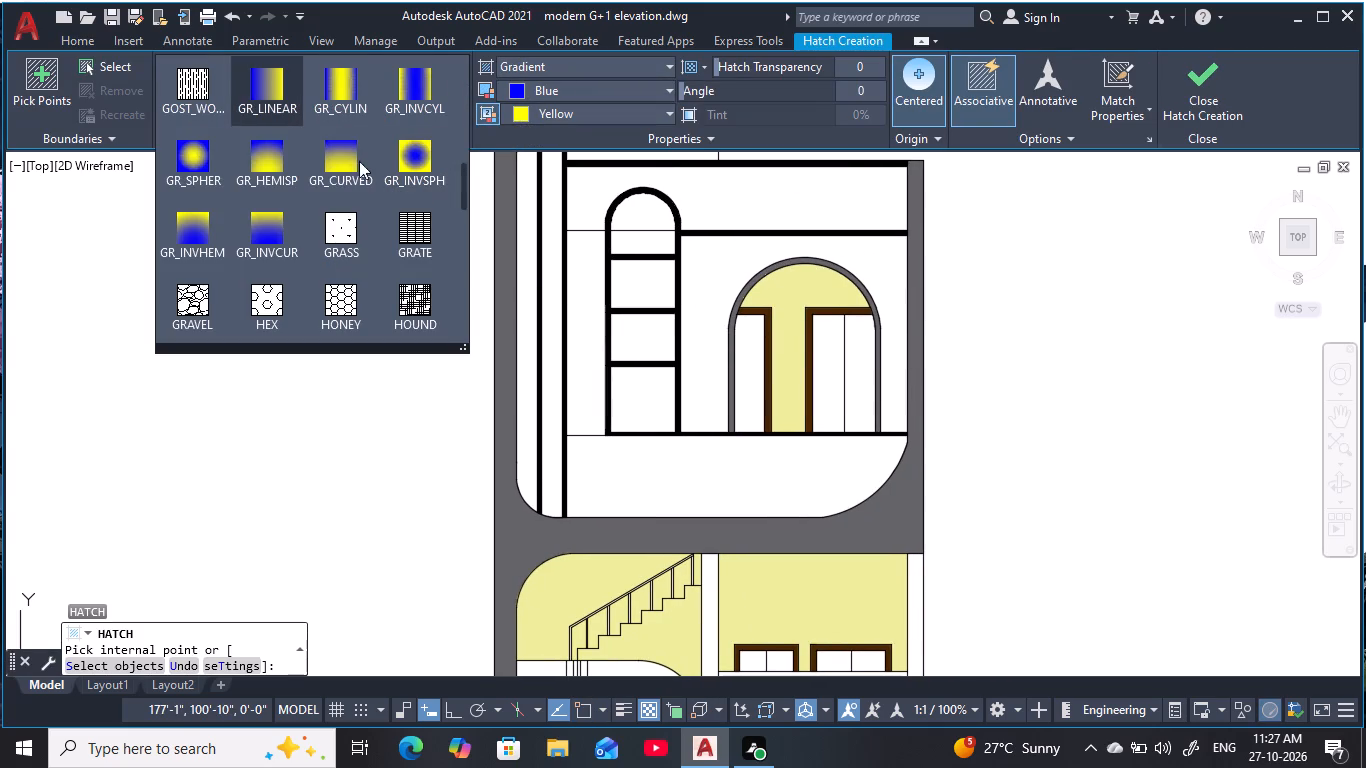
click(279, 238)
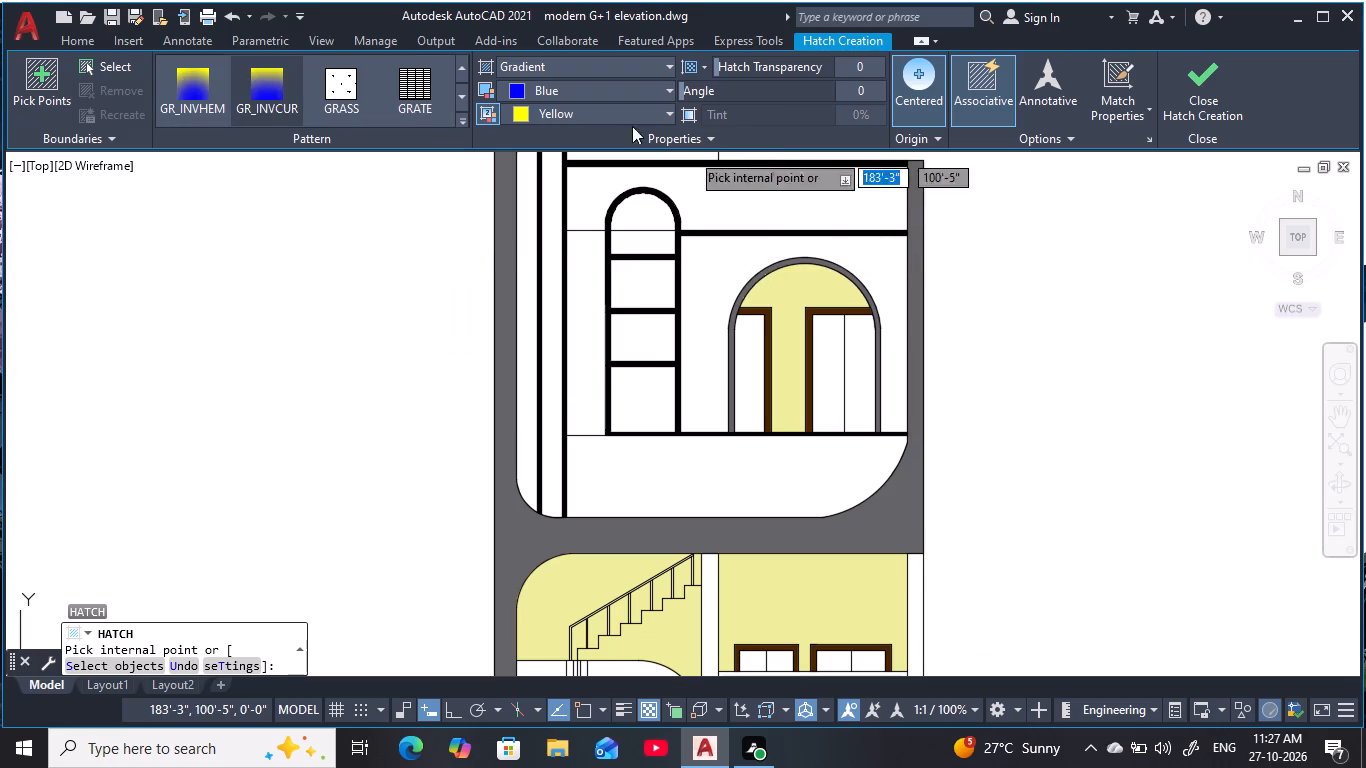
click(579, 86)
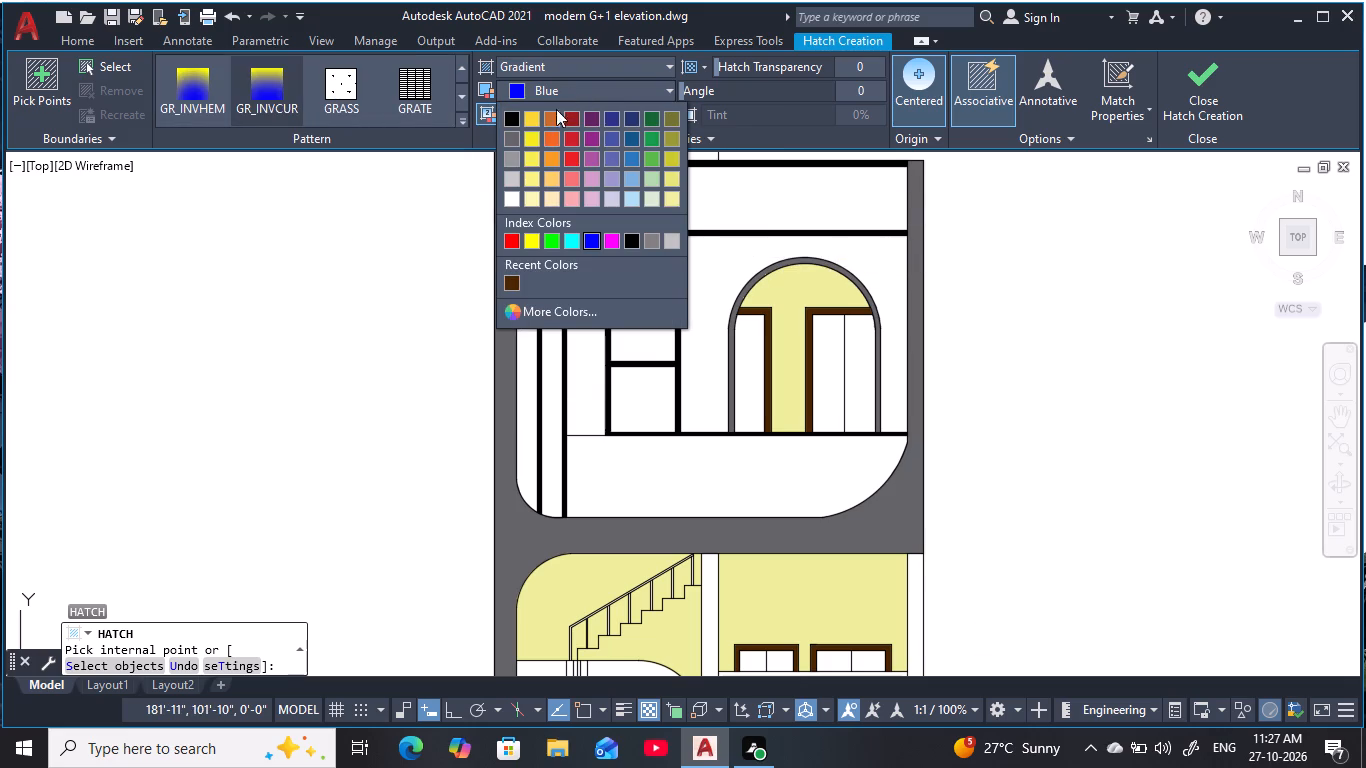
click(567, 238)
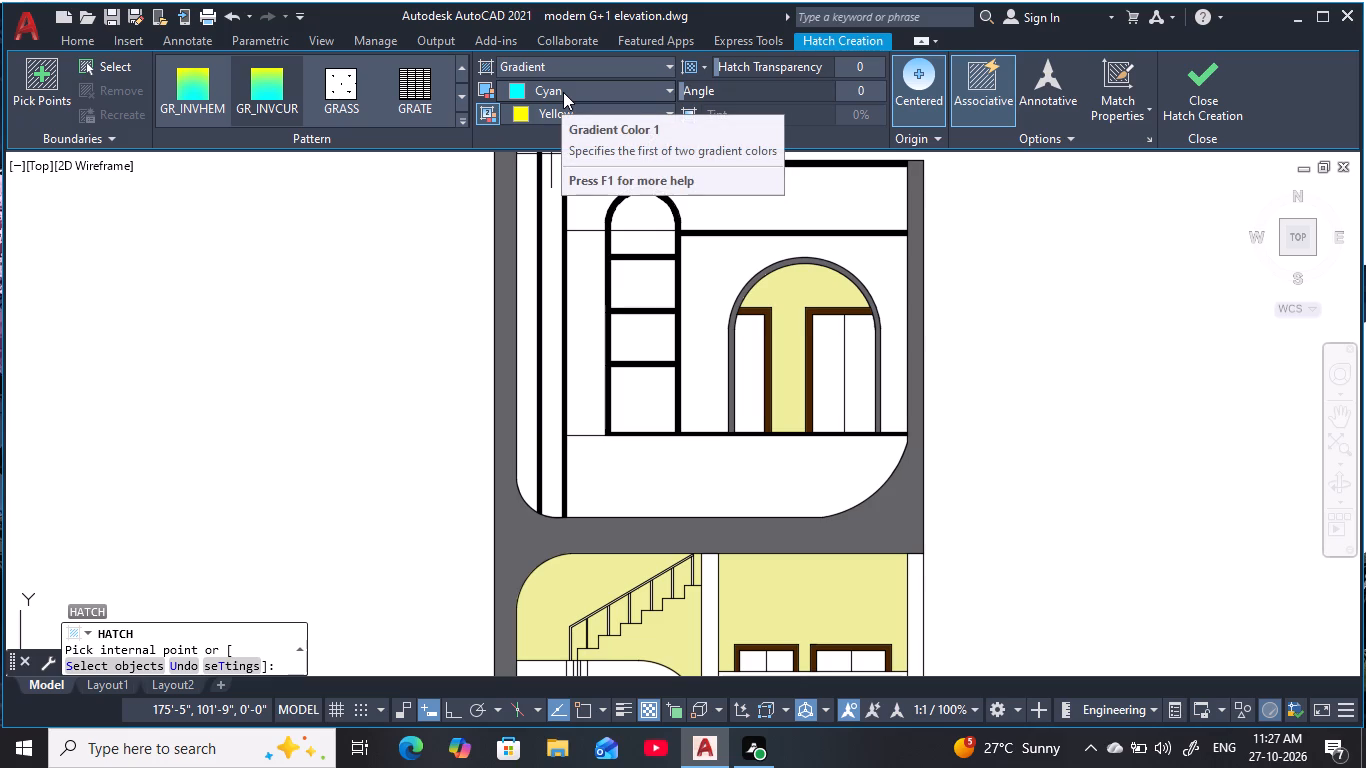
click(576, 116)
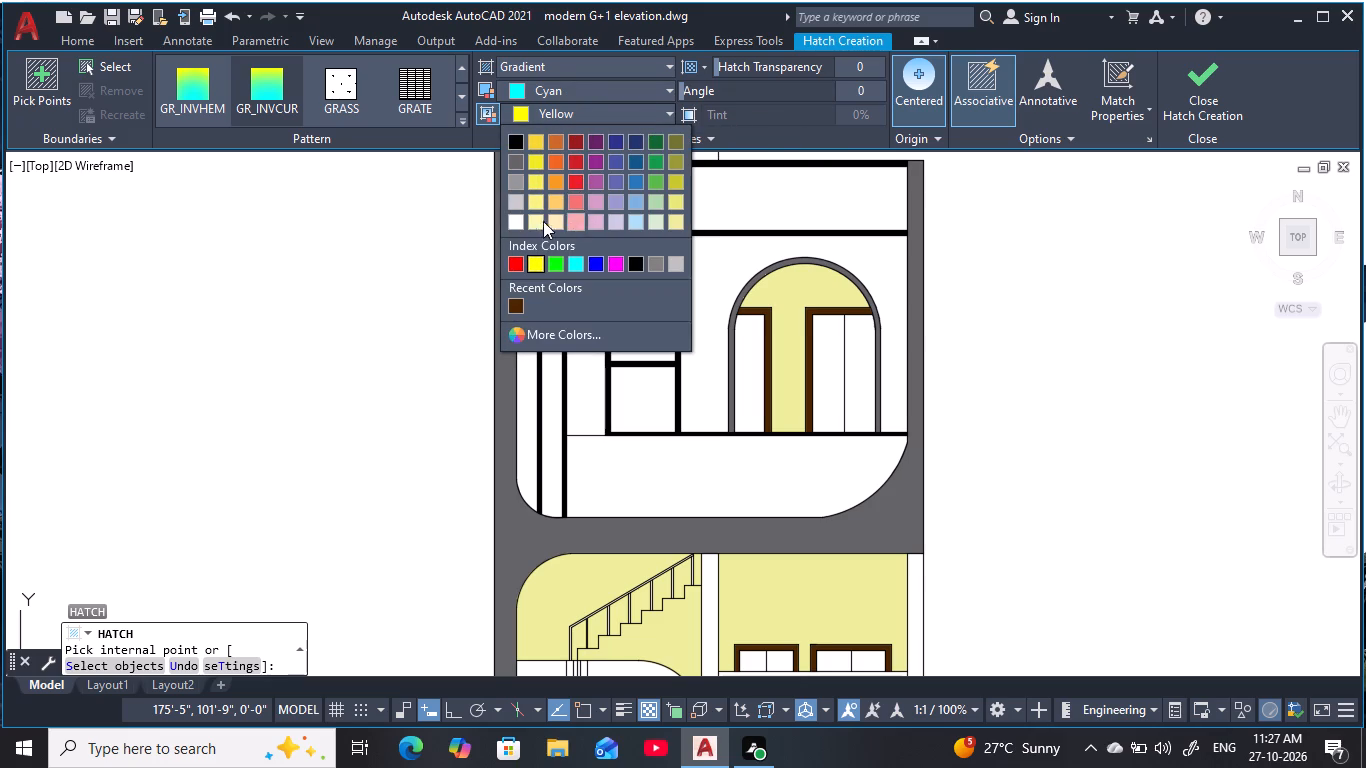
click(519, 225)
middle_drag(719, 210, 654, 226)
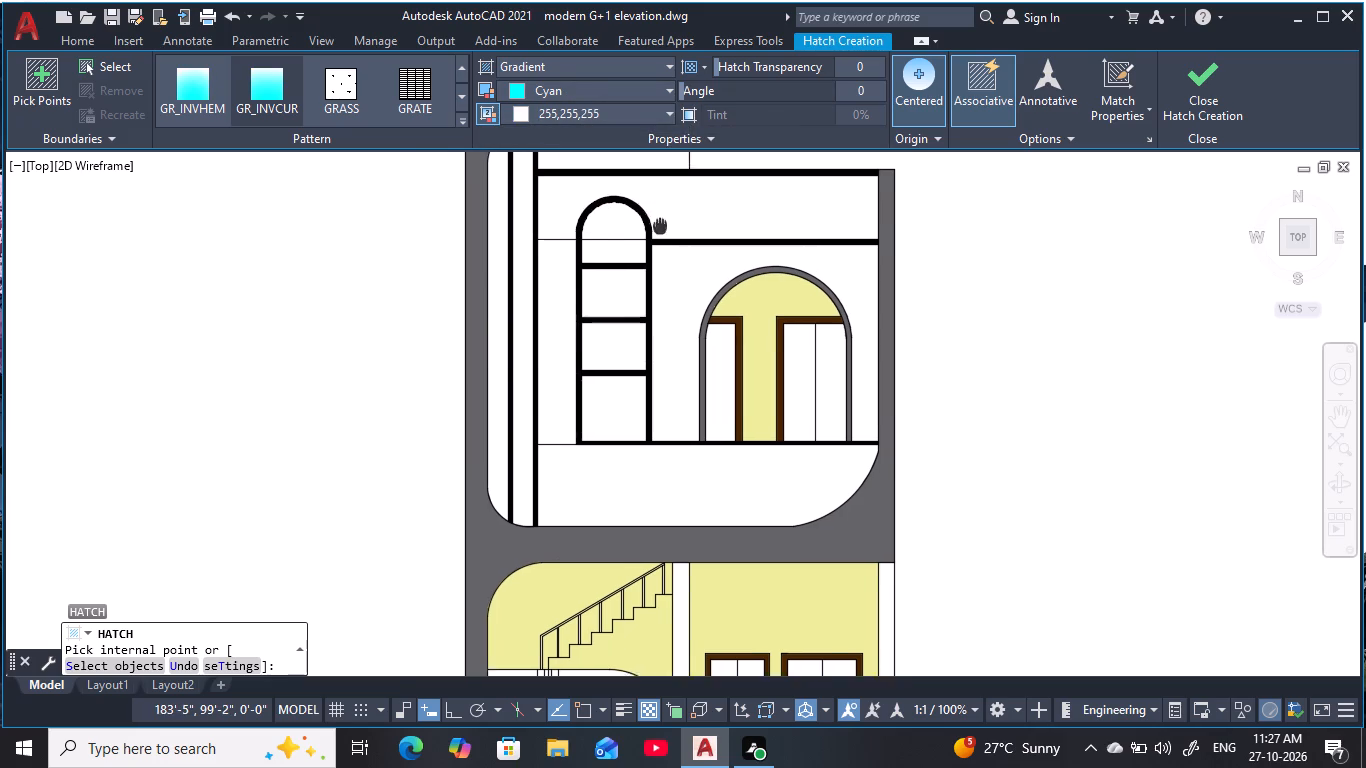
middle_drag(654, 226, 617, 266)
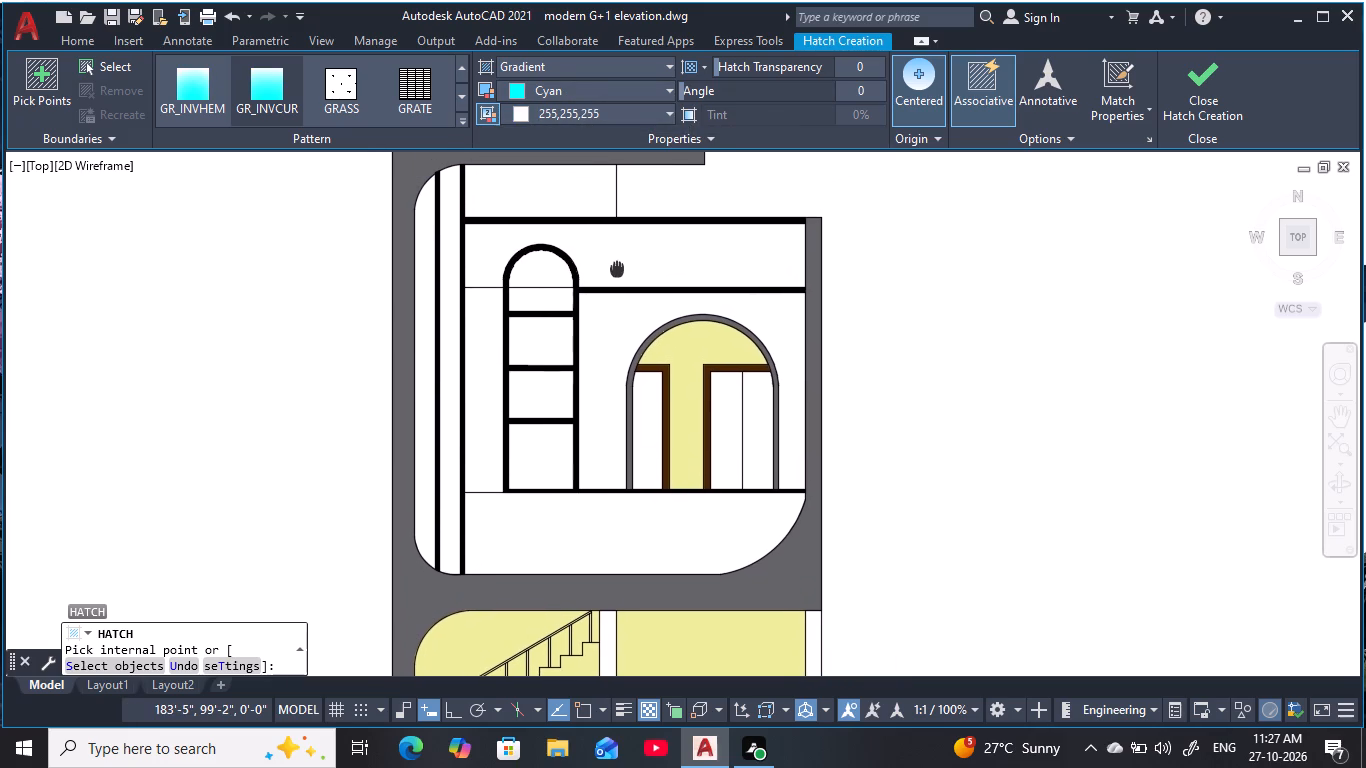
middle_drag(617, 266, 619, 264)
click(597, 86)
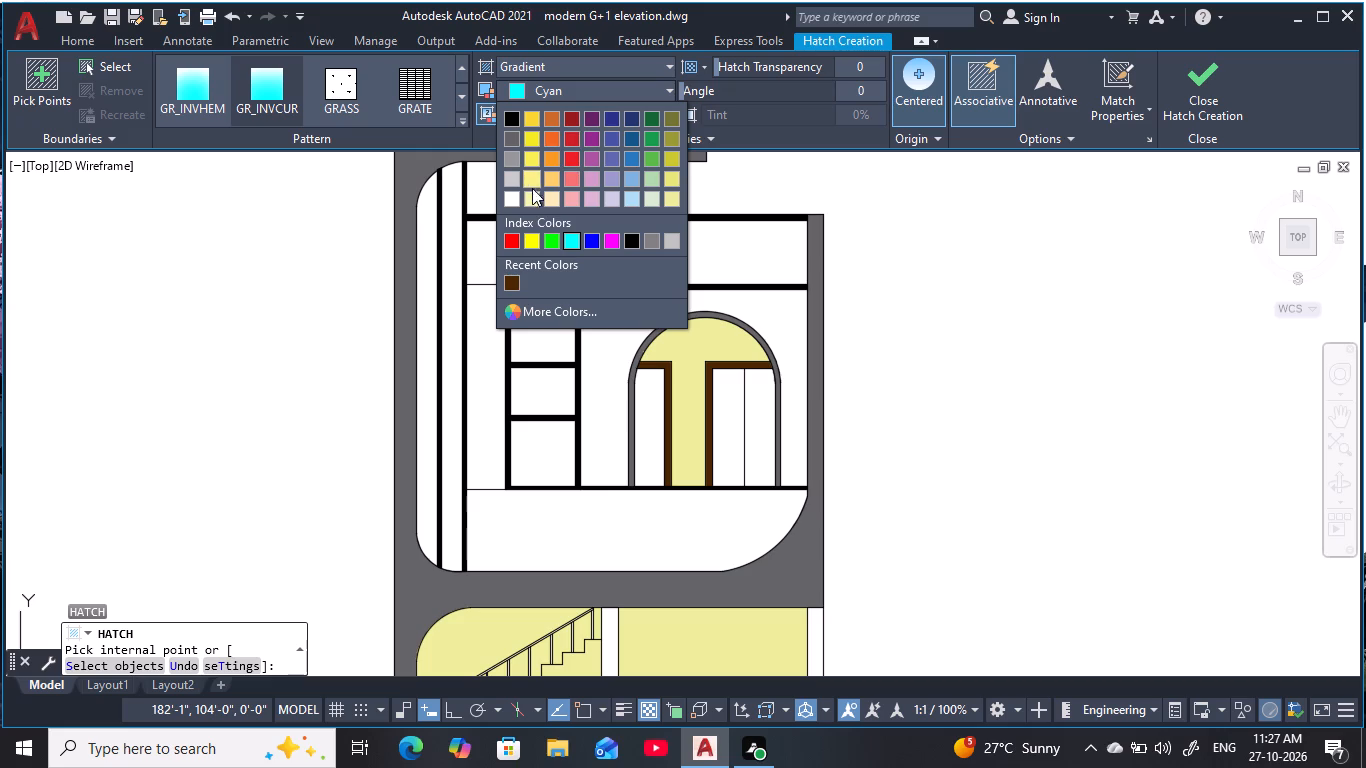
click(504, 194)
click(533, 115)
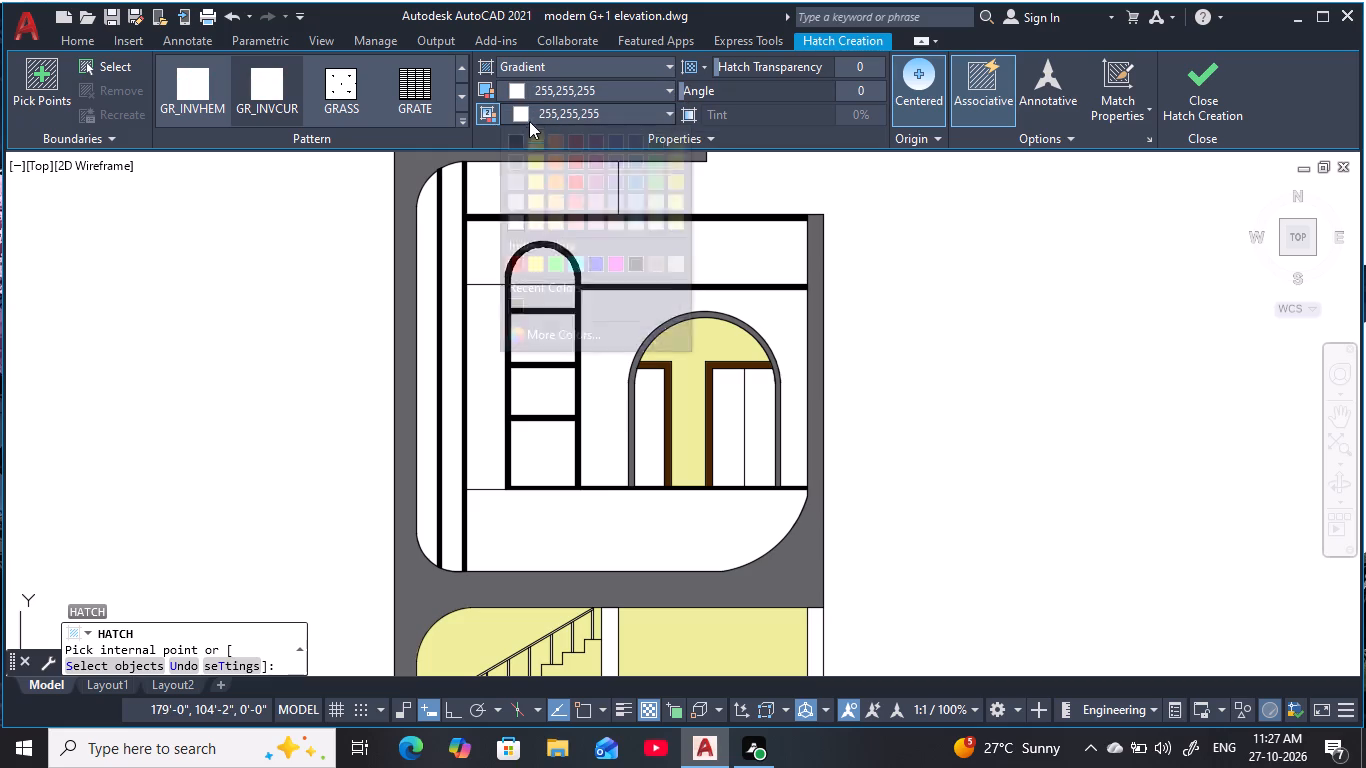
click(573, 263)
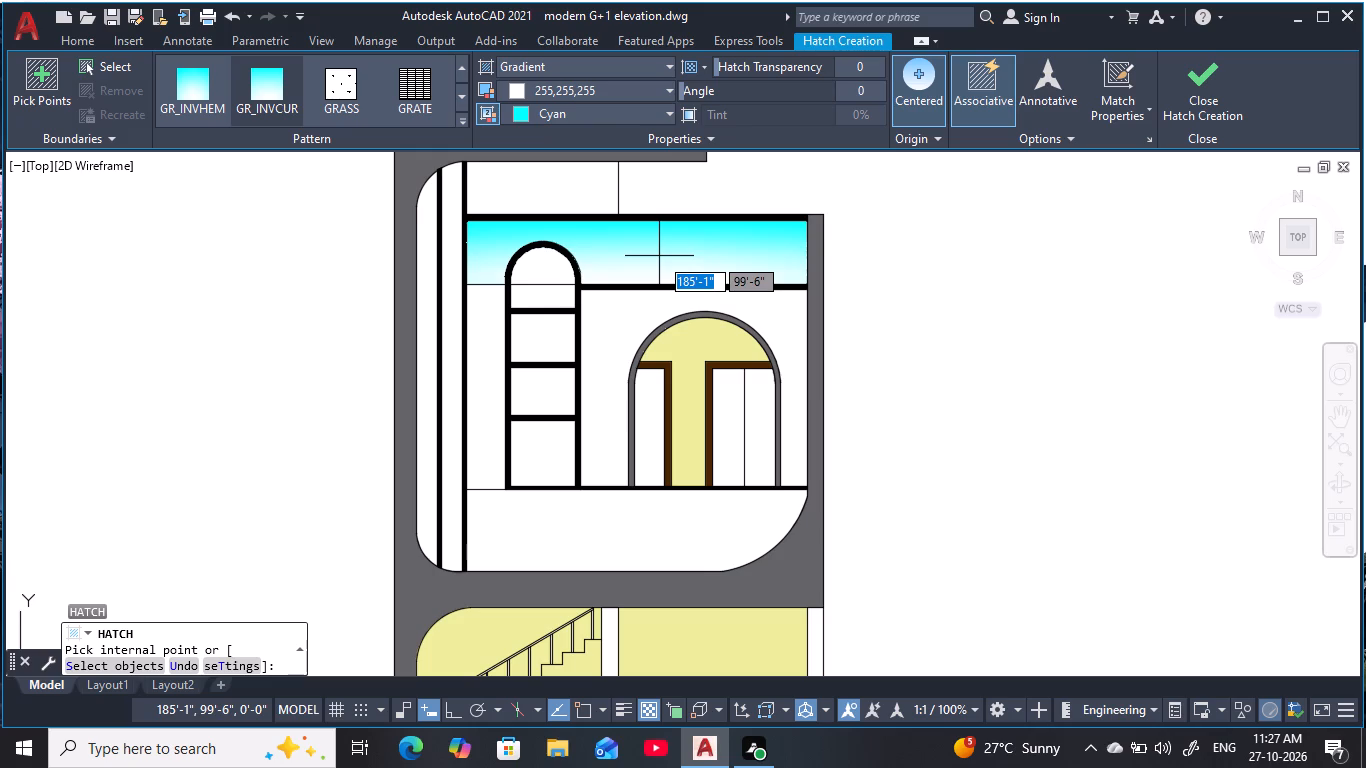
Set the gradient hatch transparency to 36.
drag(719, 69, 751, 69)
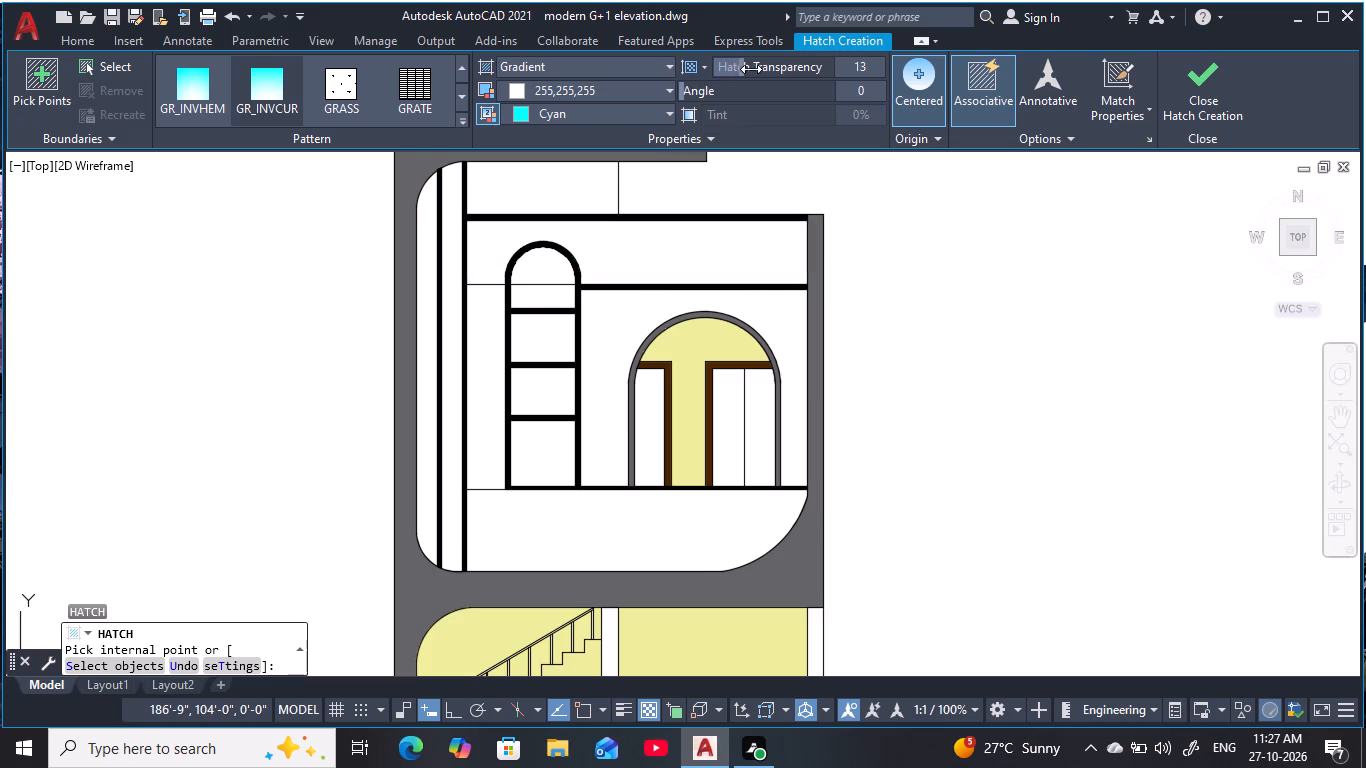
drag(751, 69, 781, 80)
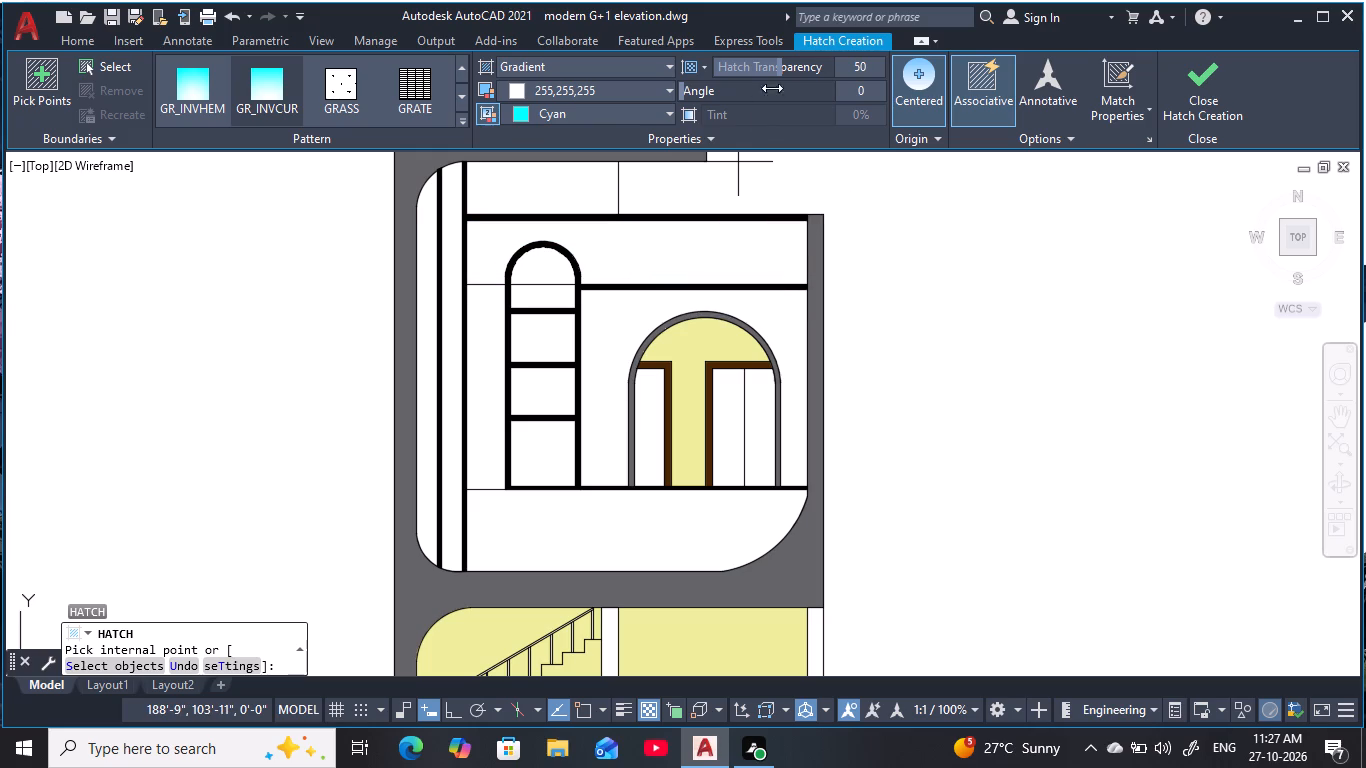
drag(780, 77, 755, 80)
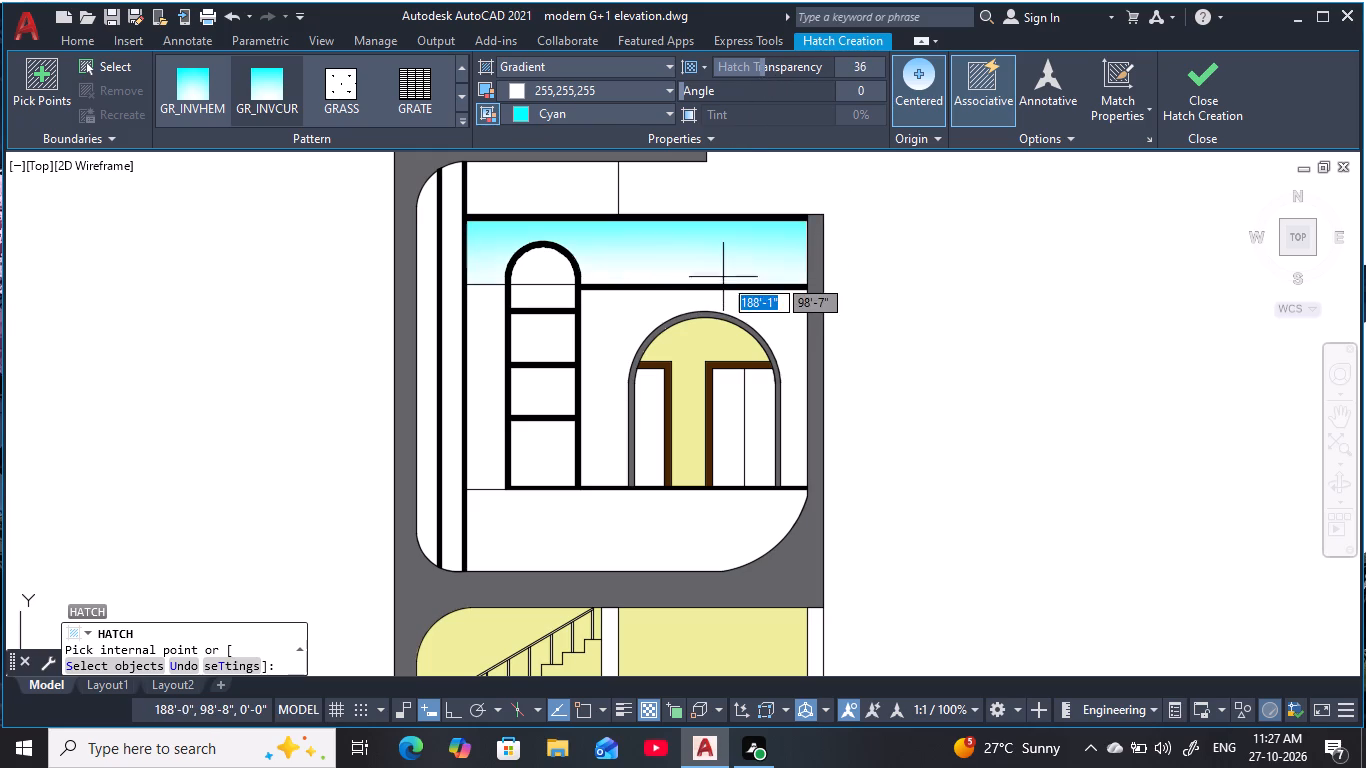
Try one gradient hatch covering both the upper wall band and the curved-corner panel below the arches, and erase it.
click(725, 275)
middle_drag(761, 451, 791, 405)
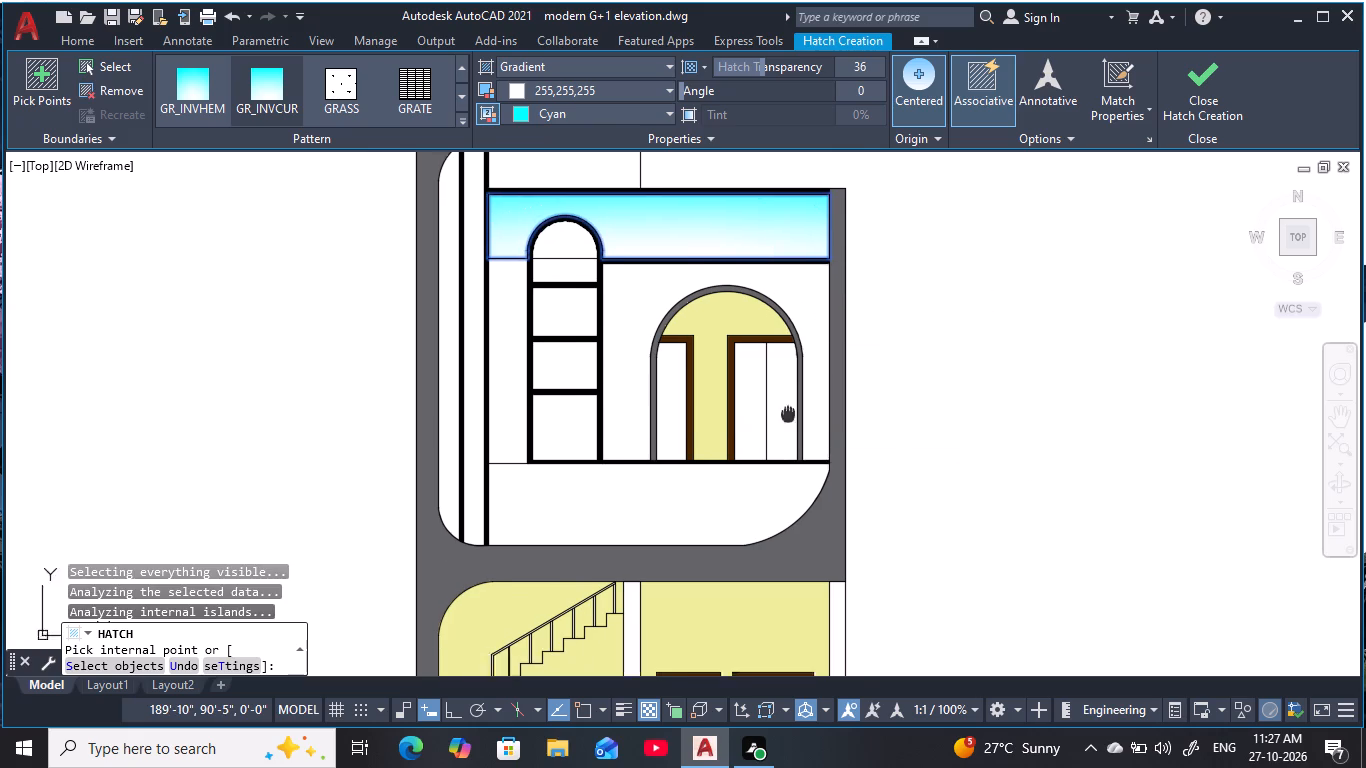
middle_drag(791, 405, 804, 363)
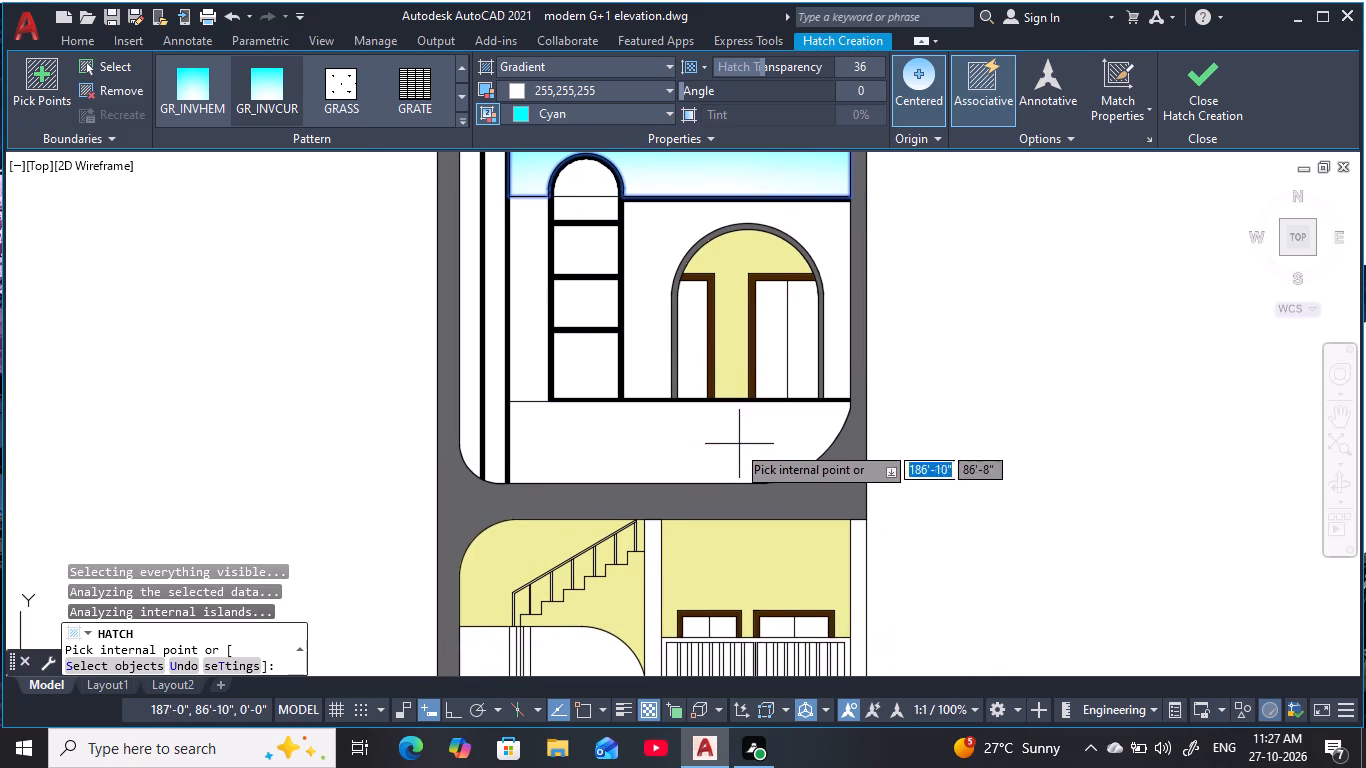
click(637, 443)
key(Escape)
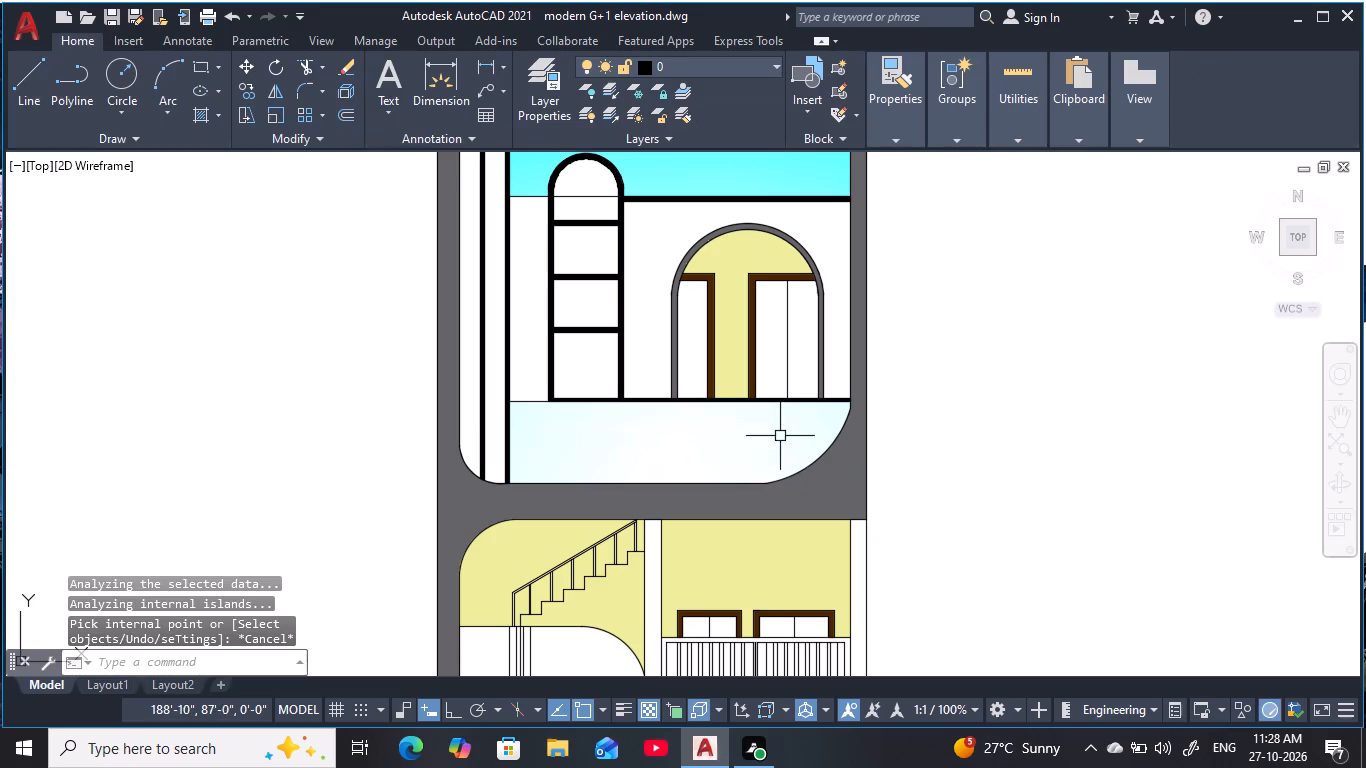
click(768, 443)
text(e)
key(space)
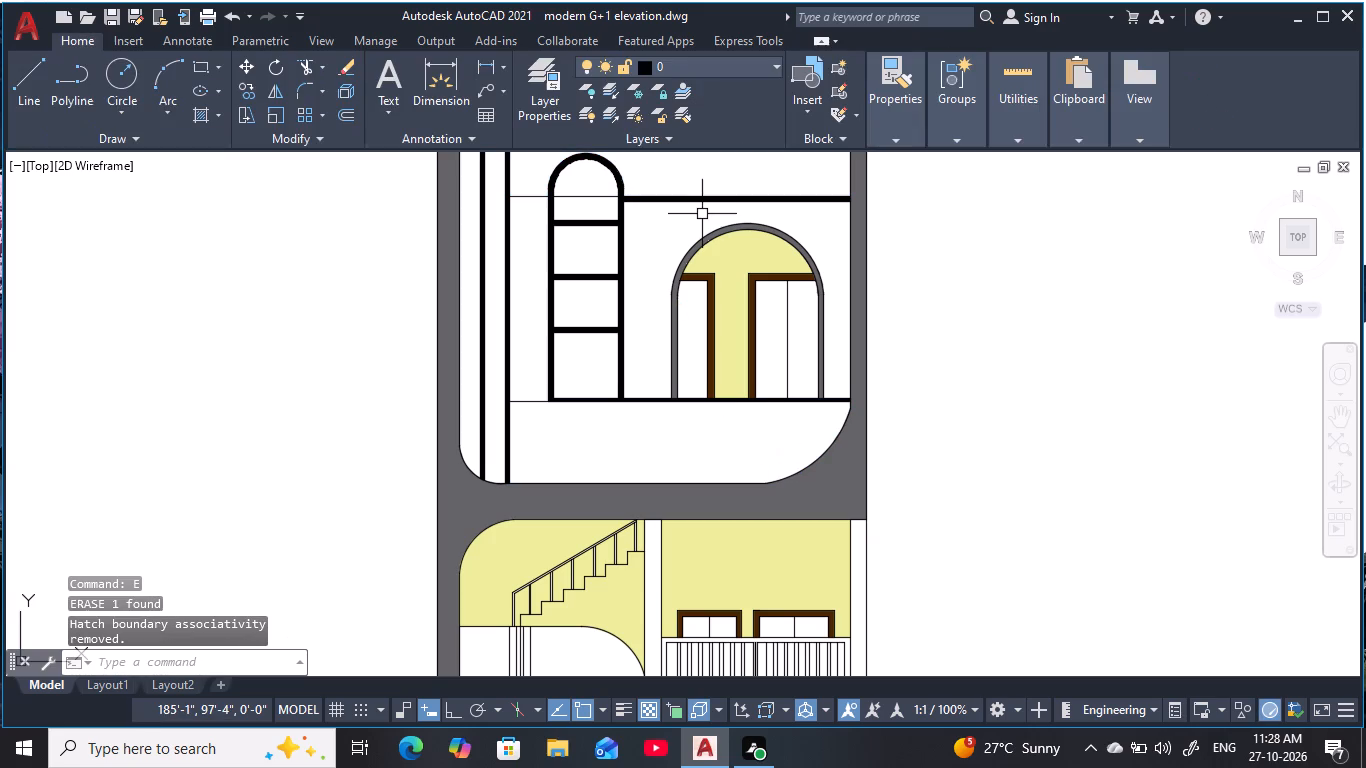
Hatch the curved-corner panel below the arches on its own with the white-to-cyan gradient at transparency 36.
text(h)
key(space)
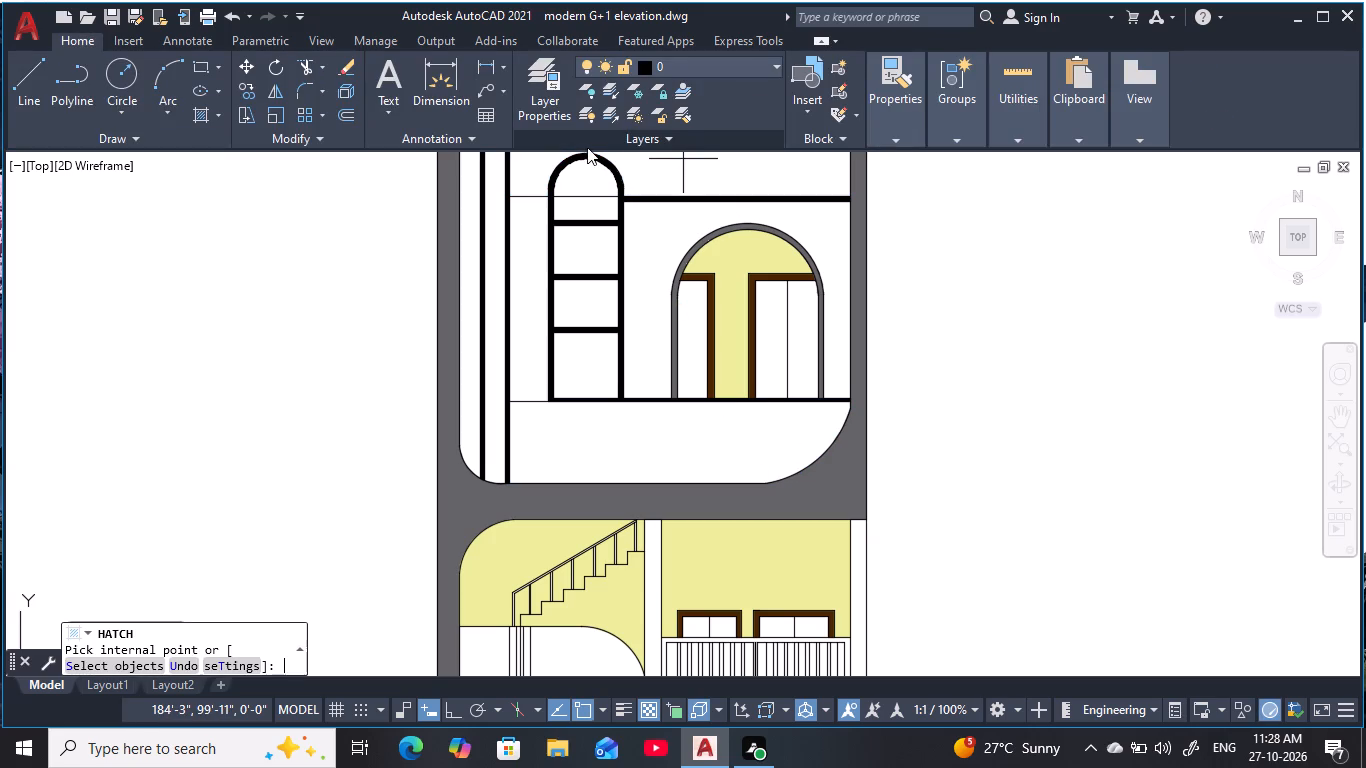
click(600, 64)
click(600, 71)
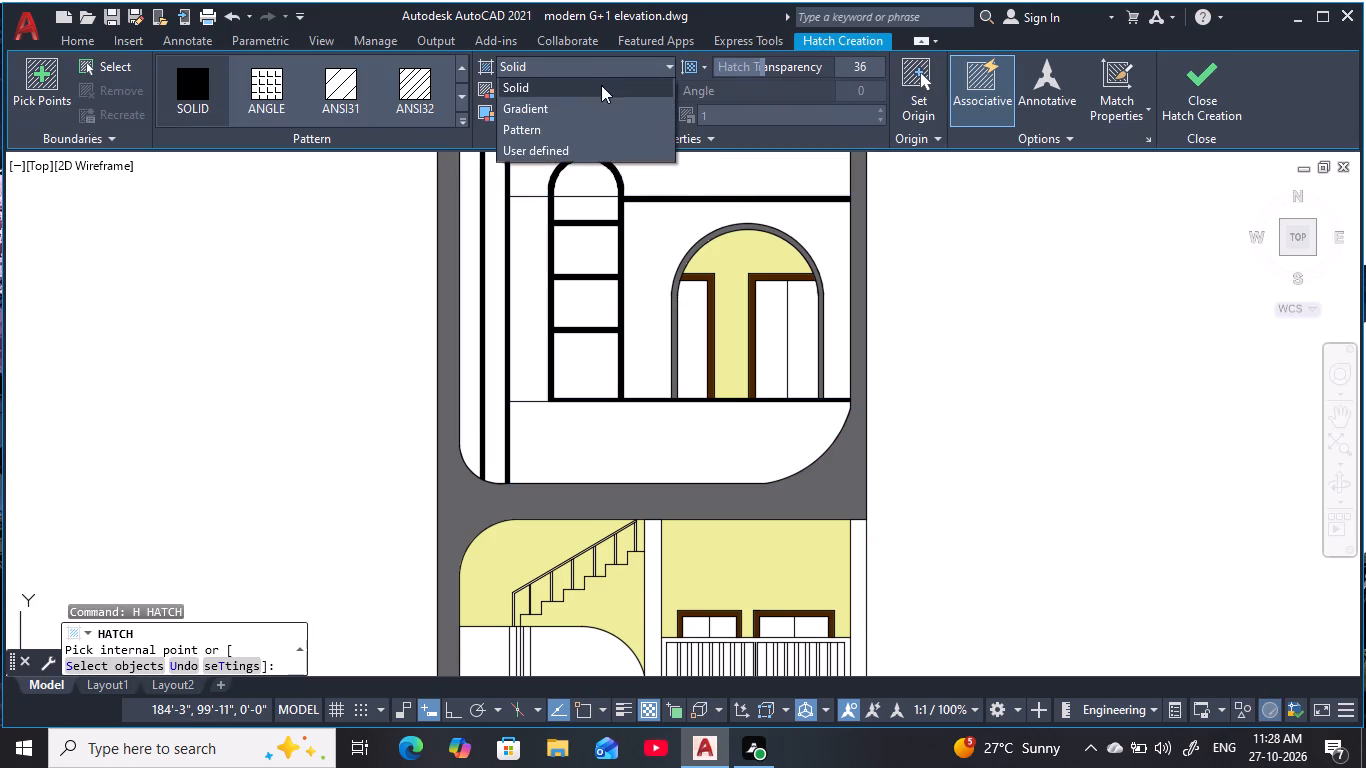
click(591, 106)
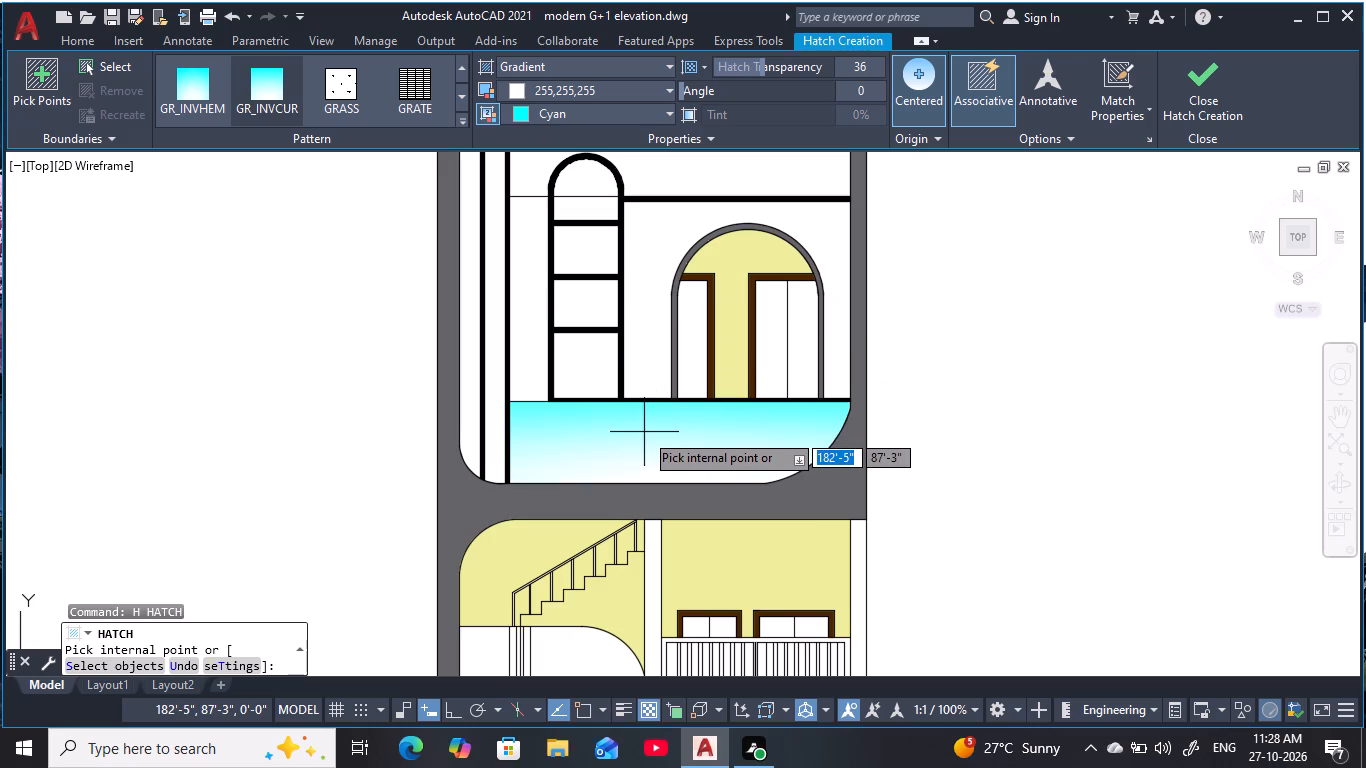
click(644, 432)
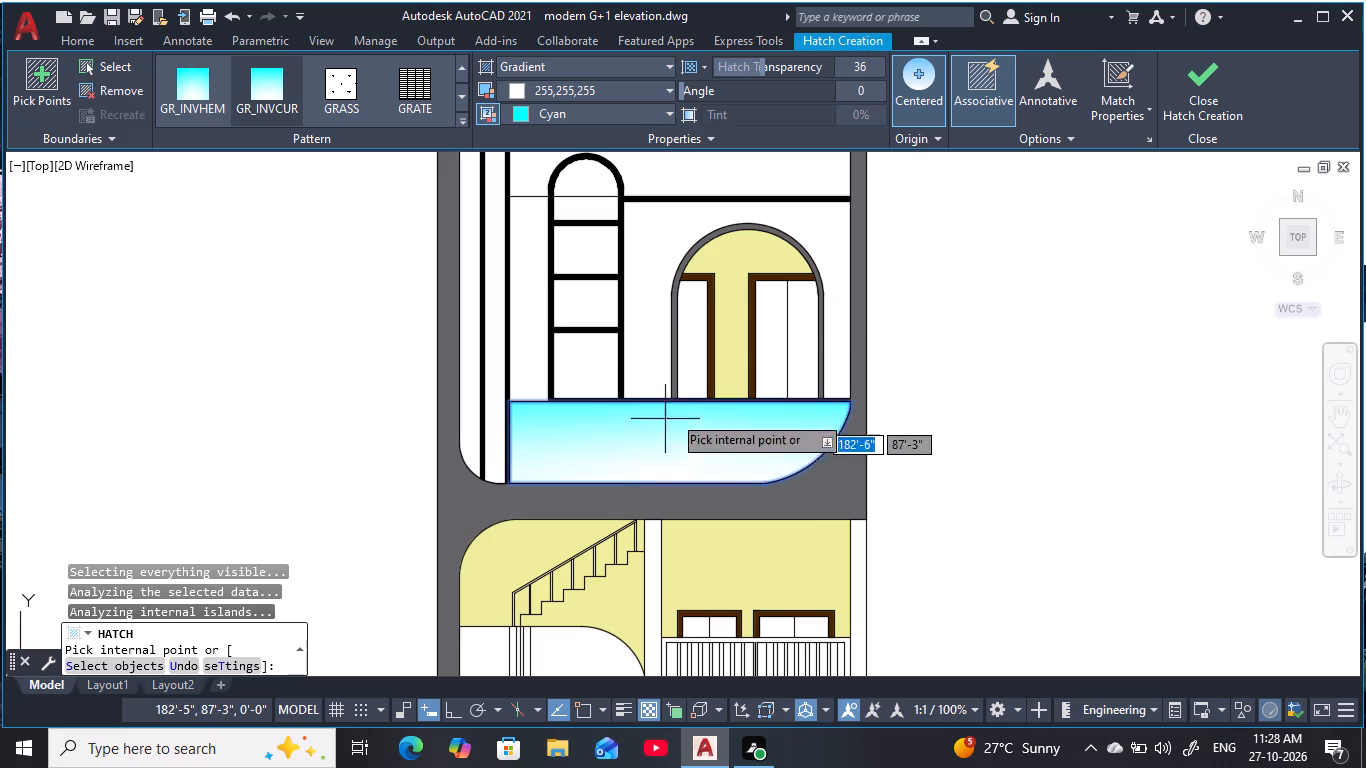
key(Escape)
key(Escape)
key(Escape)
key(Escape)
key(Escape)
key(Escape)
key(Escape)
key(Escape)
key(Escape)
key(Escape)
key(Escape)
key(Escape)
key(Escape)
key(Escape)
key(Escape)
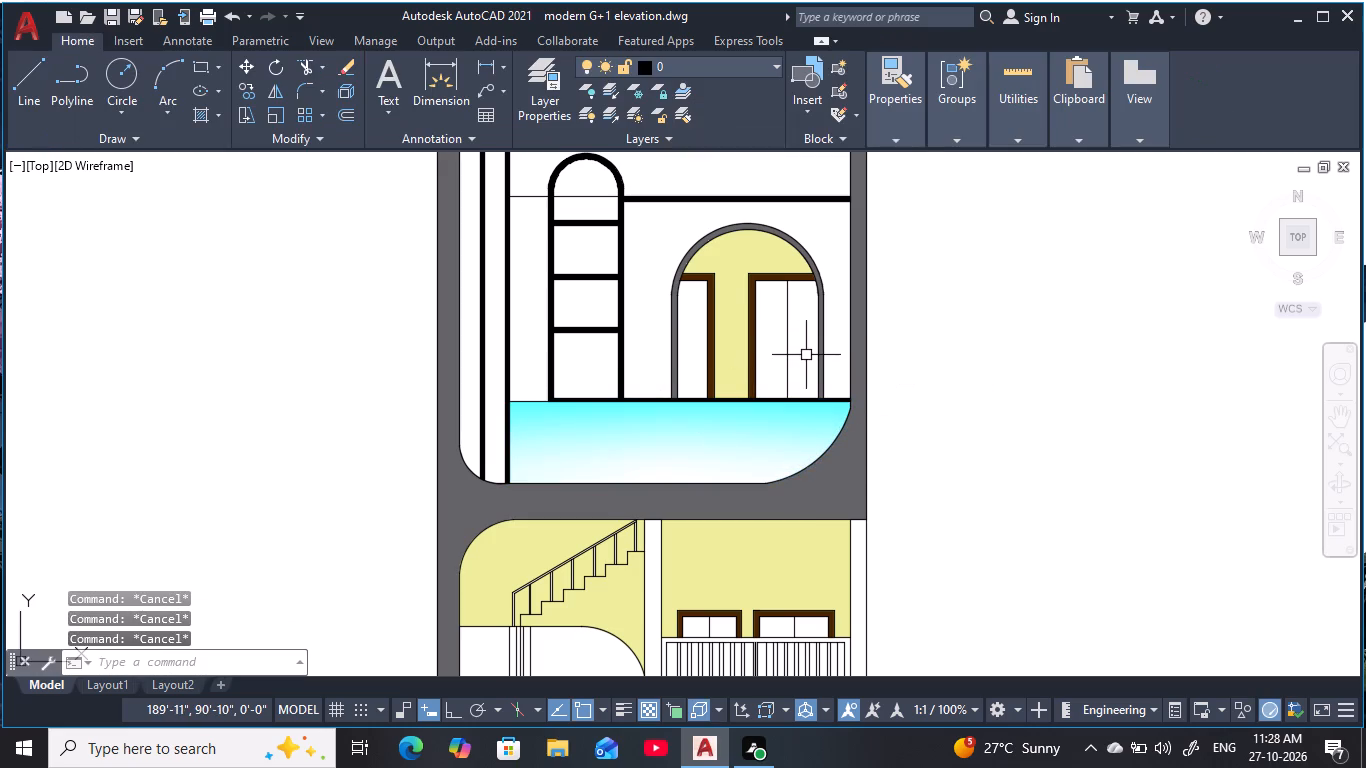
Hatch the upper wall band around the top of the tall arched window with the same white-to-cyan gradient.
text(h)
key(space)
click(563, 58)
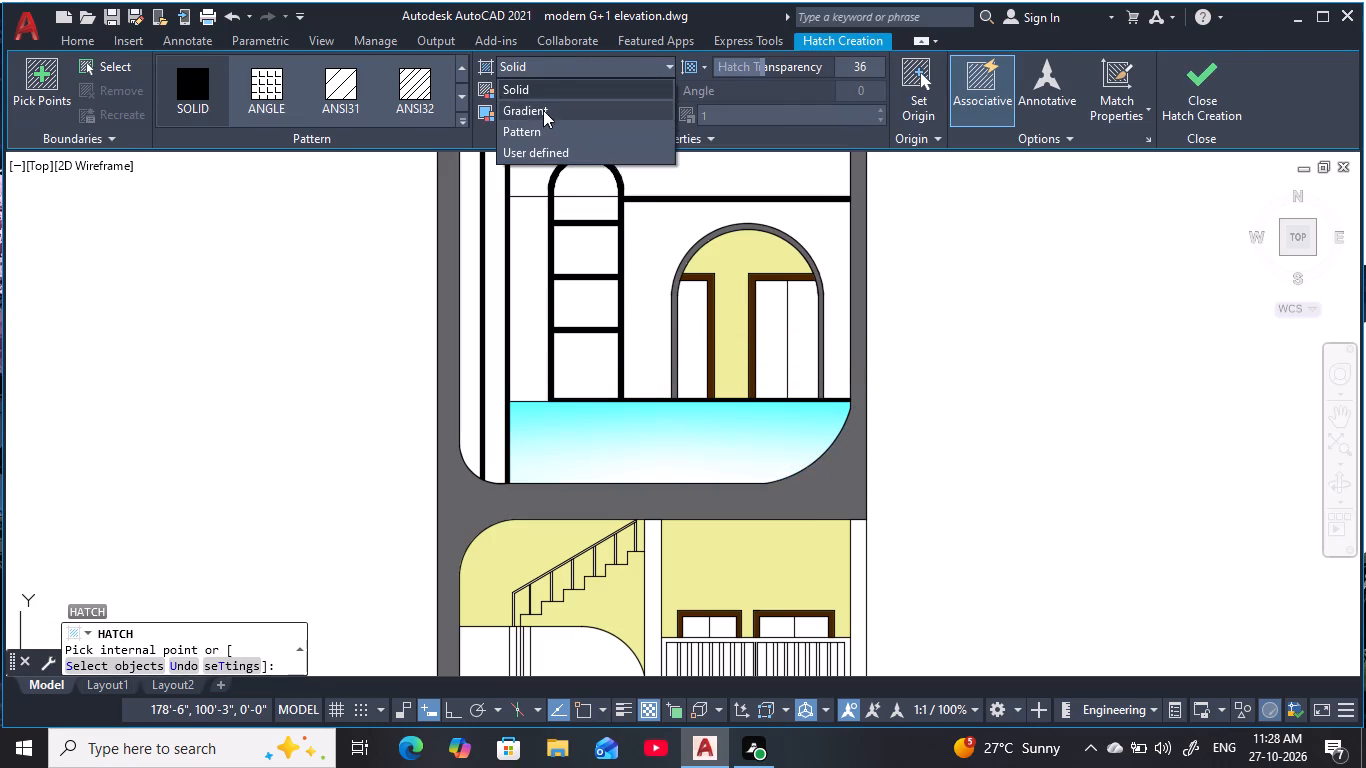
click(543, 112)
middle_drag(671, 261, 656, 335)
click(680, 249)
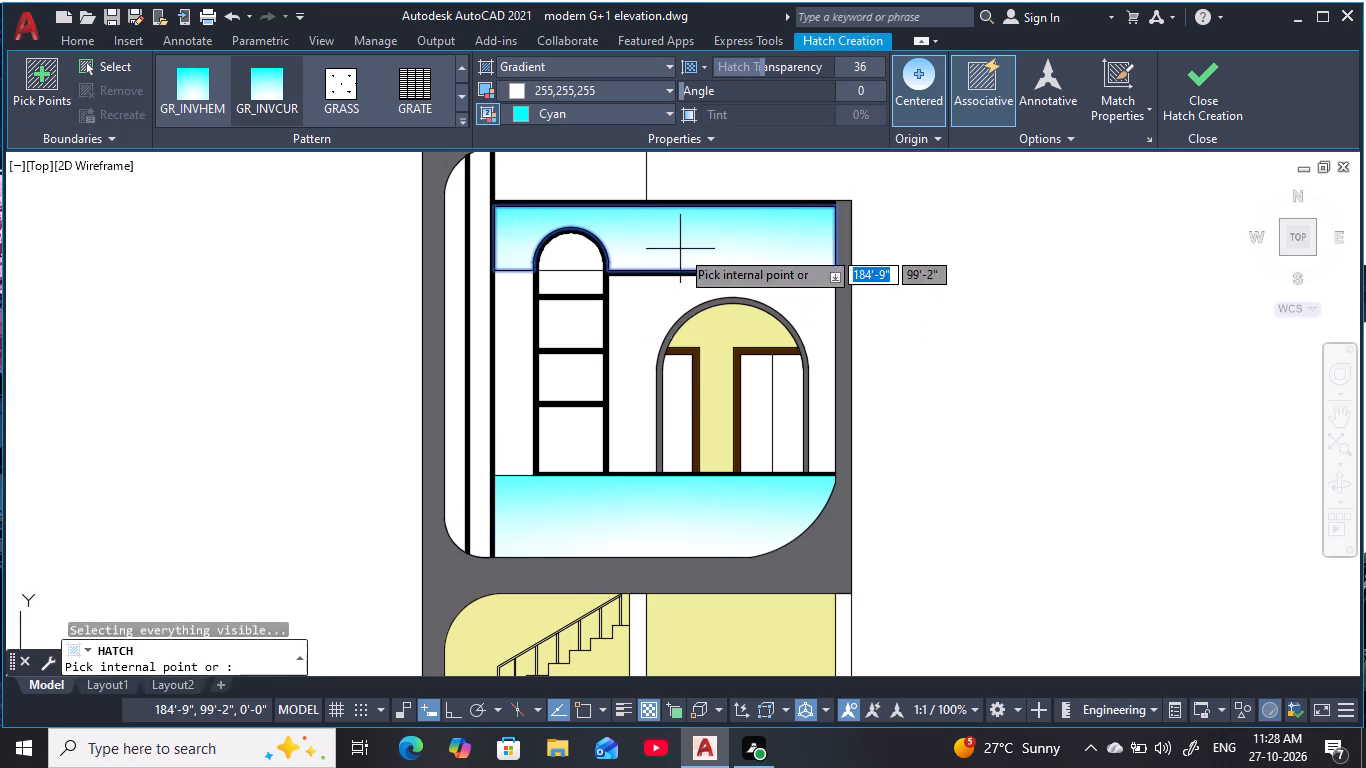
key(Escape)
key(Escape)
Trim the thin horizontal lines beside and across the tall arched window's upper part, and the short line beside its base.
middle_drag(986, 371, 979, 387)
scroll(981, 381, down, 1)
middle_drag(979, 387, 910, 404)
key(Escape)
key(Escape)
scroll(911, 388, down, 1)
key(Escape)
key(Escape)
key(Escape)
scroll(766, 353, up, 3)
middle_drag(769, 362, 755, 353)
key(Escape)
key(Escape)
text(tr)
key(space)
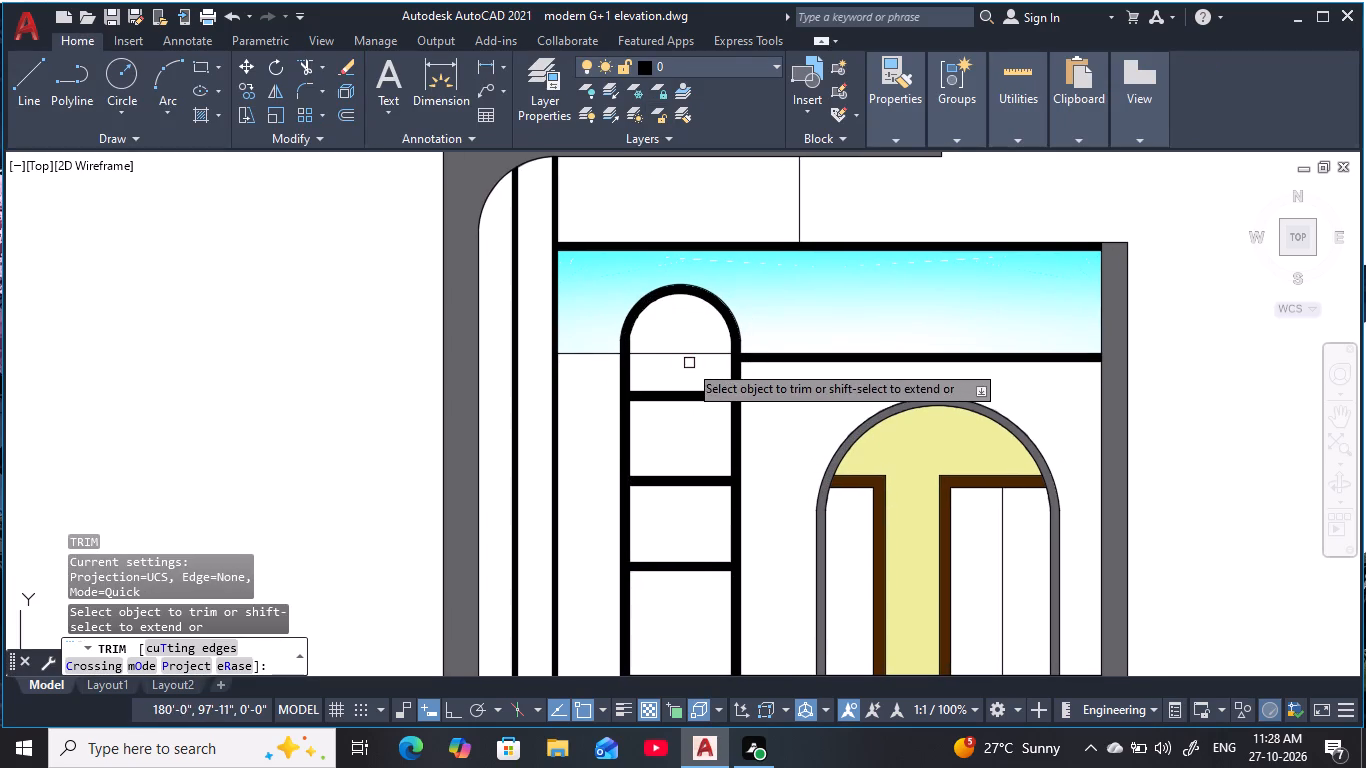
click(590, 358)
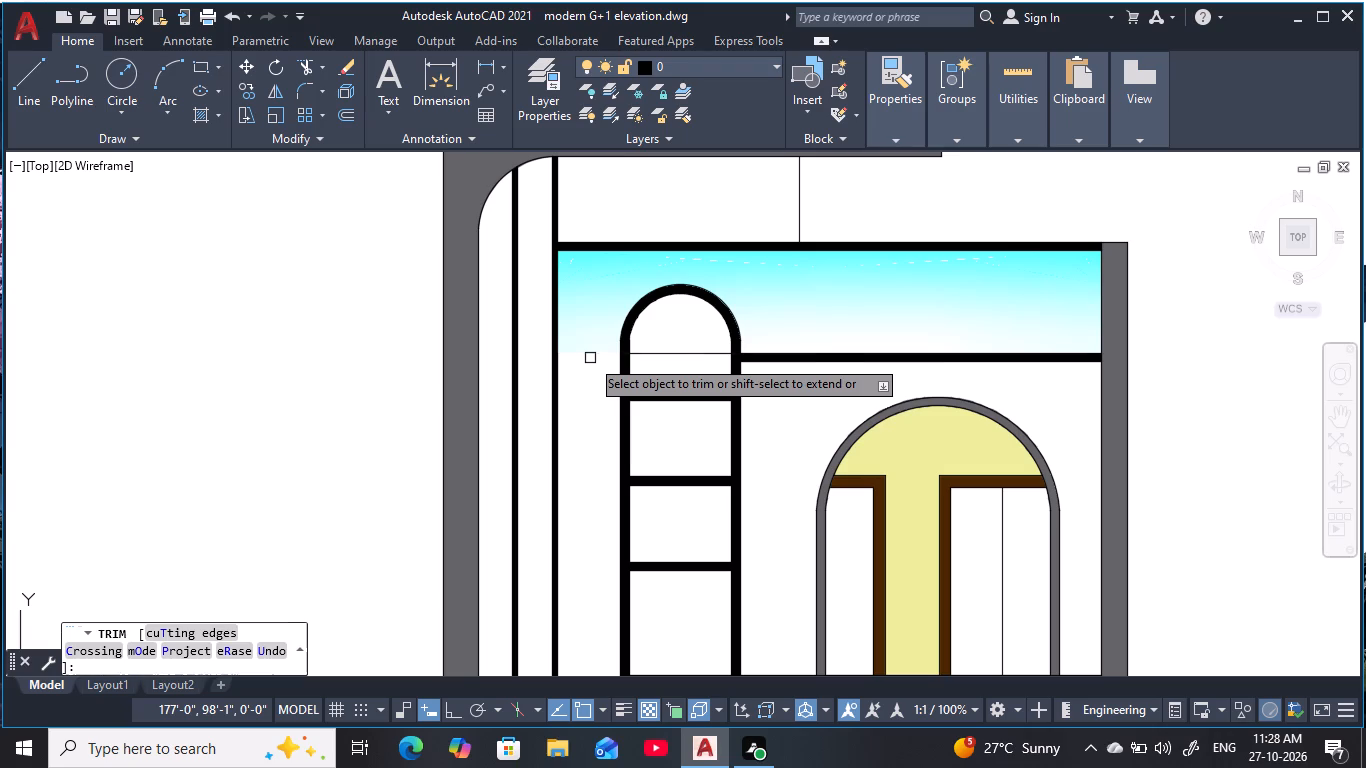
click(702, 354)
scroll(1124, 402, down, 1)
middle_drag(1124, 402, 963, 287)
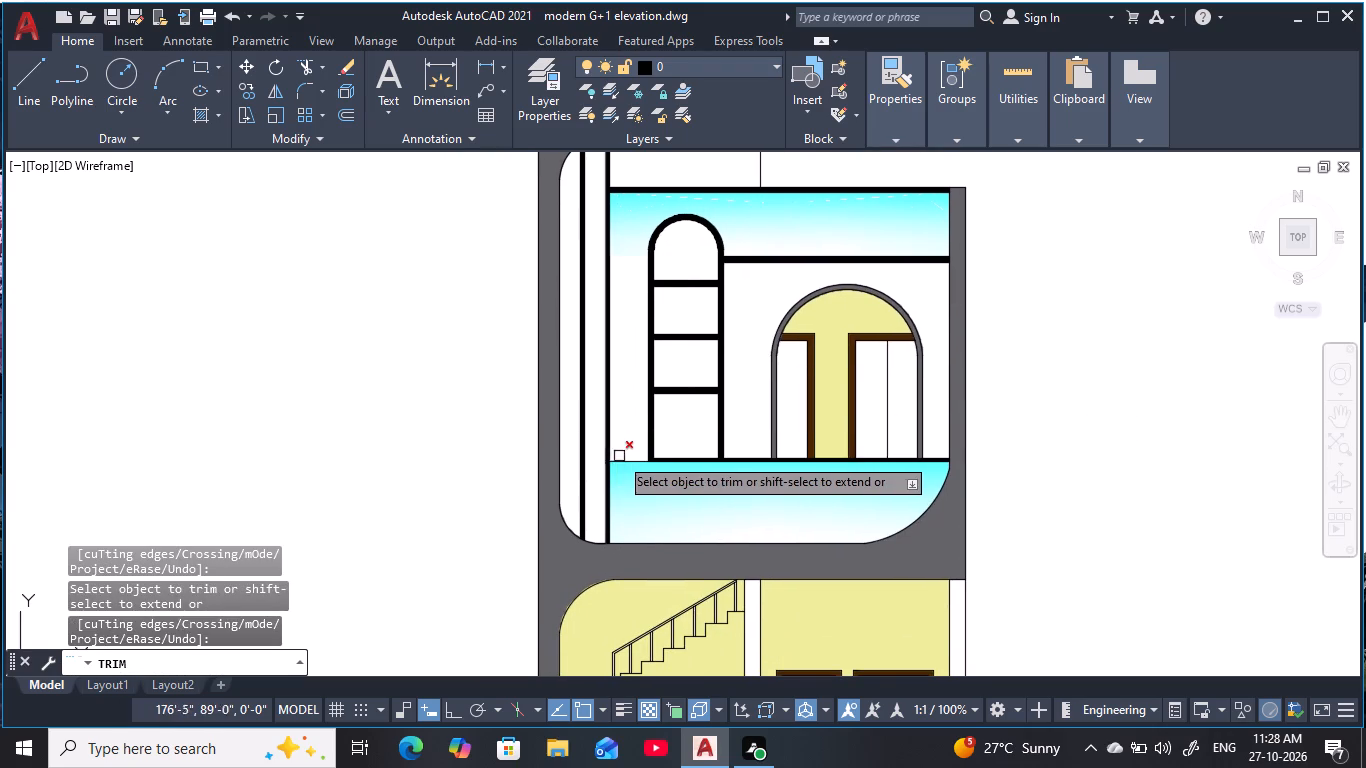
click(625, 464)
scroll(1068, 414, down, 1)
middle_drag(1068, 413, 962, 426)
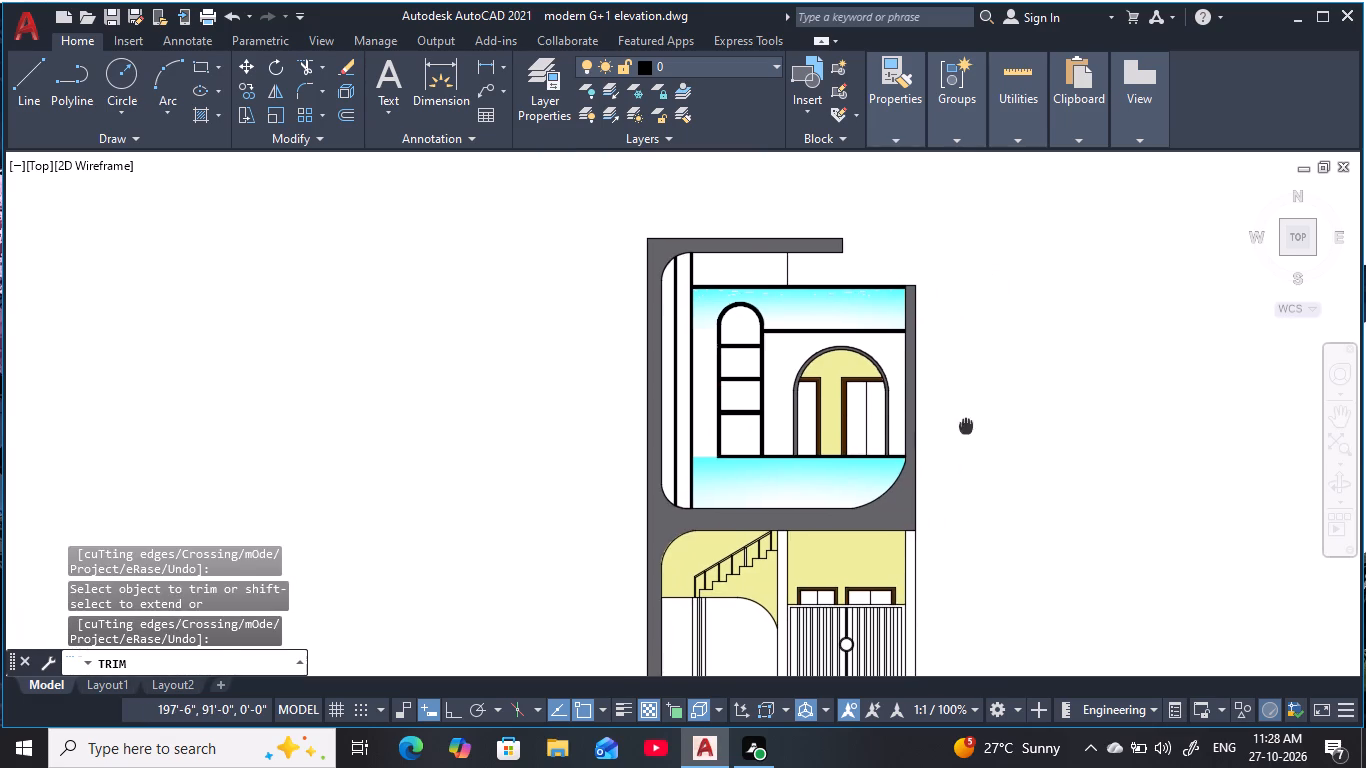
middle_drag(962, 426, 946, 427)
key(Escape)
key(Escape)
key(Escape)
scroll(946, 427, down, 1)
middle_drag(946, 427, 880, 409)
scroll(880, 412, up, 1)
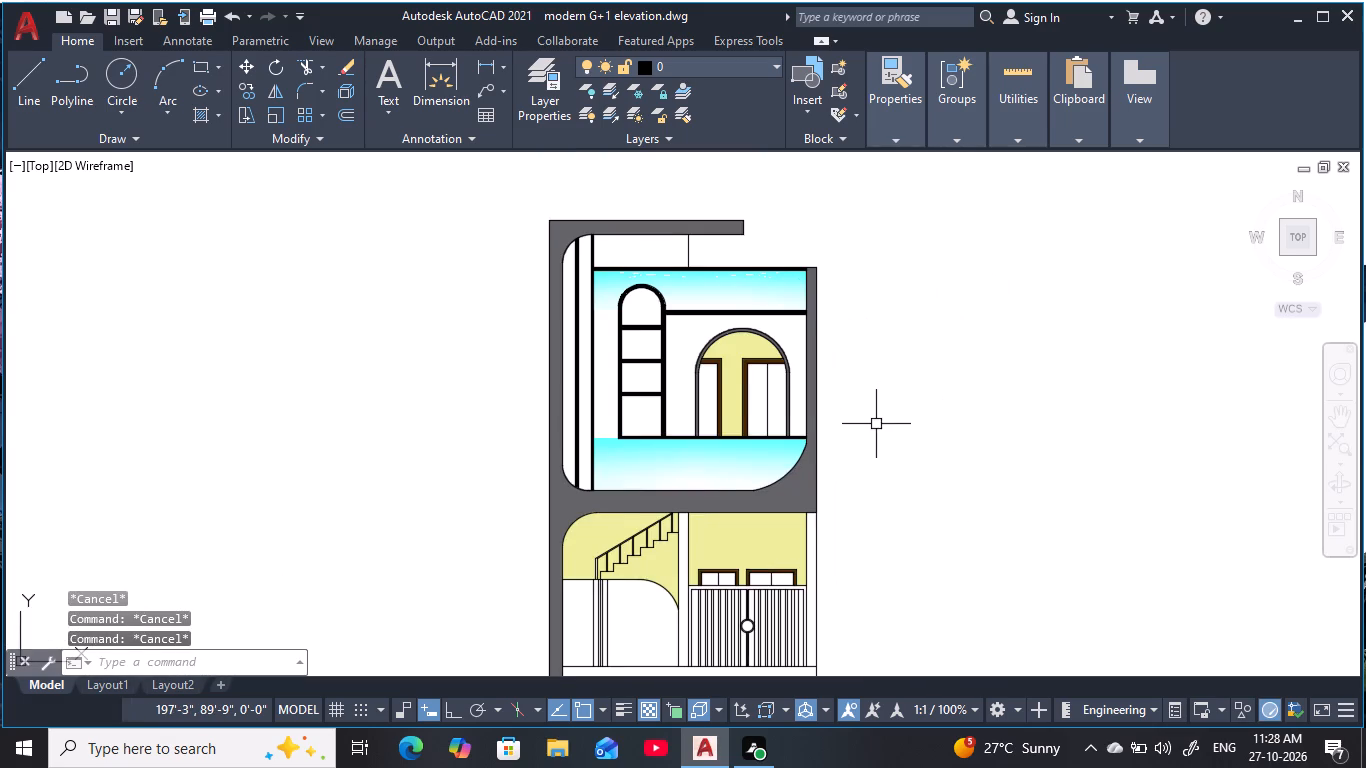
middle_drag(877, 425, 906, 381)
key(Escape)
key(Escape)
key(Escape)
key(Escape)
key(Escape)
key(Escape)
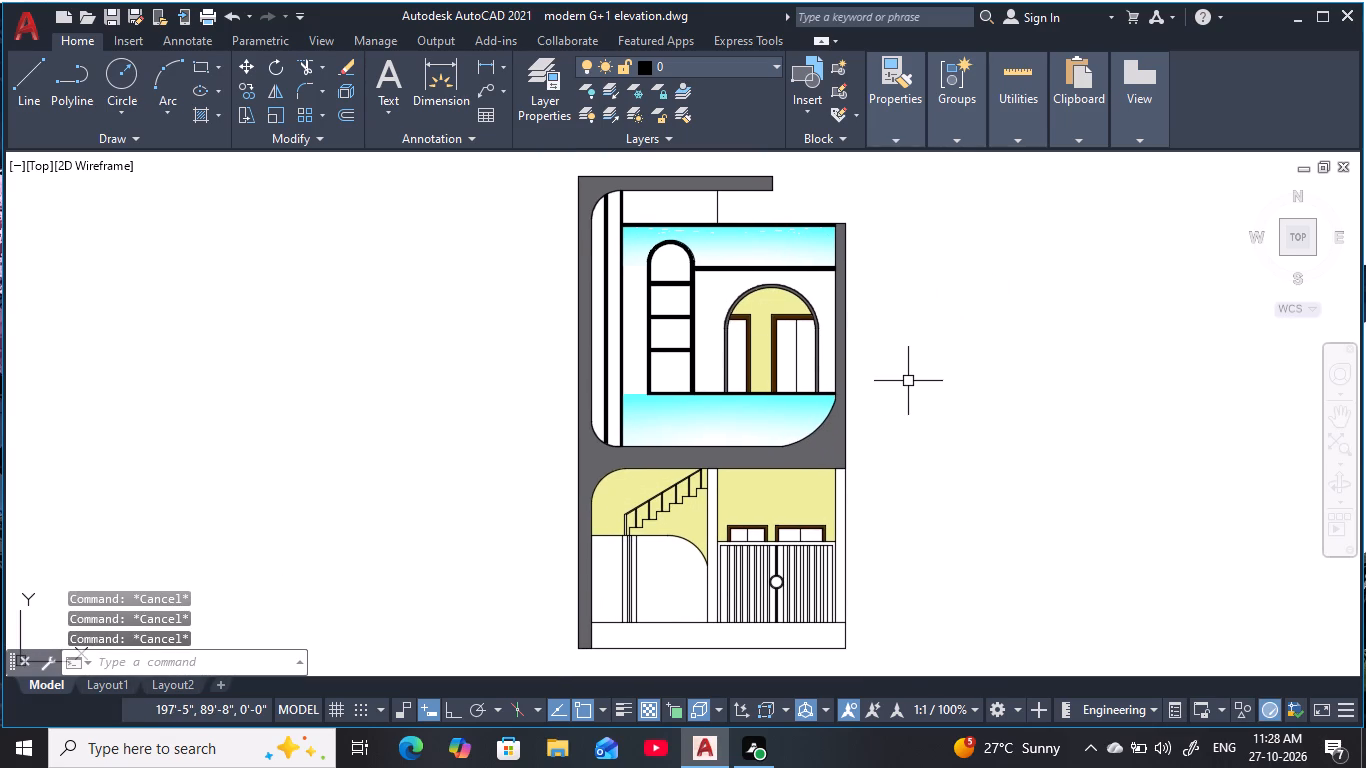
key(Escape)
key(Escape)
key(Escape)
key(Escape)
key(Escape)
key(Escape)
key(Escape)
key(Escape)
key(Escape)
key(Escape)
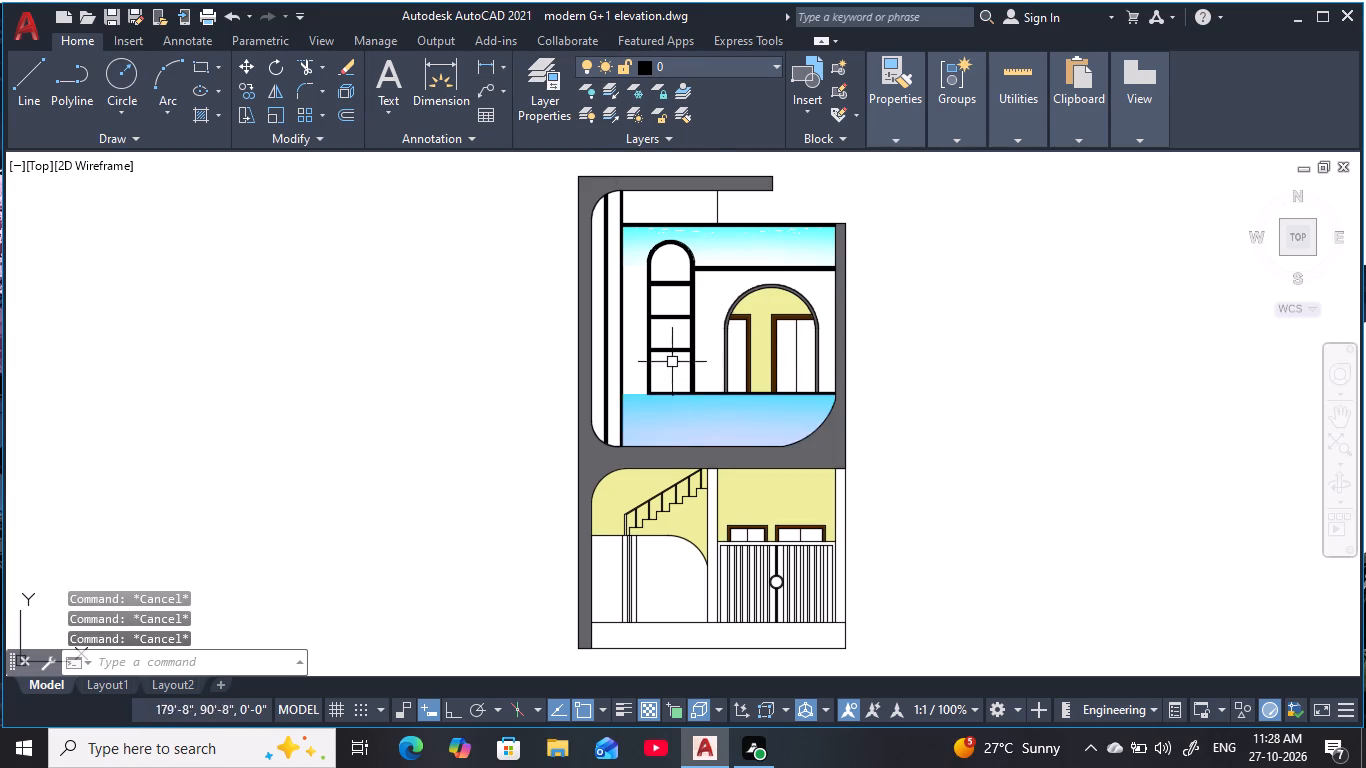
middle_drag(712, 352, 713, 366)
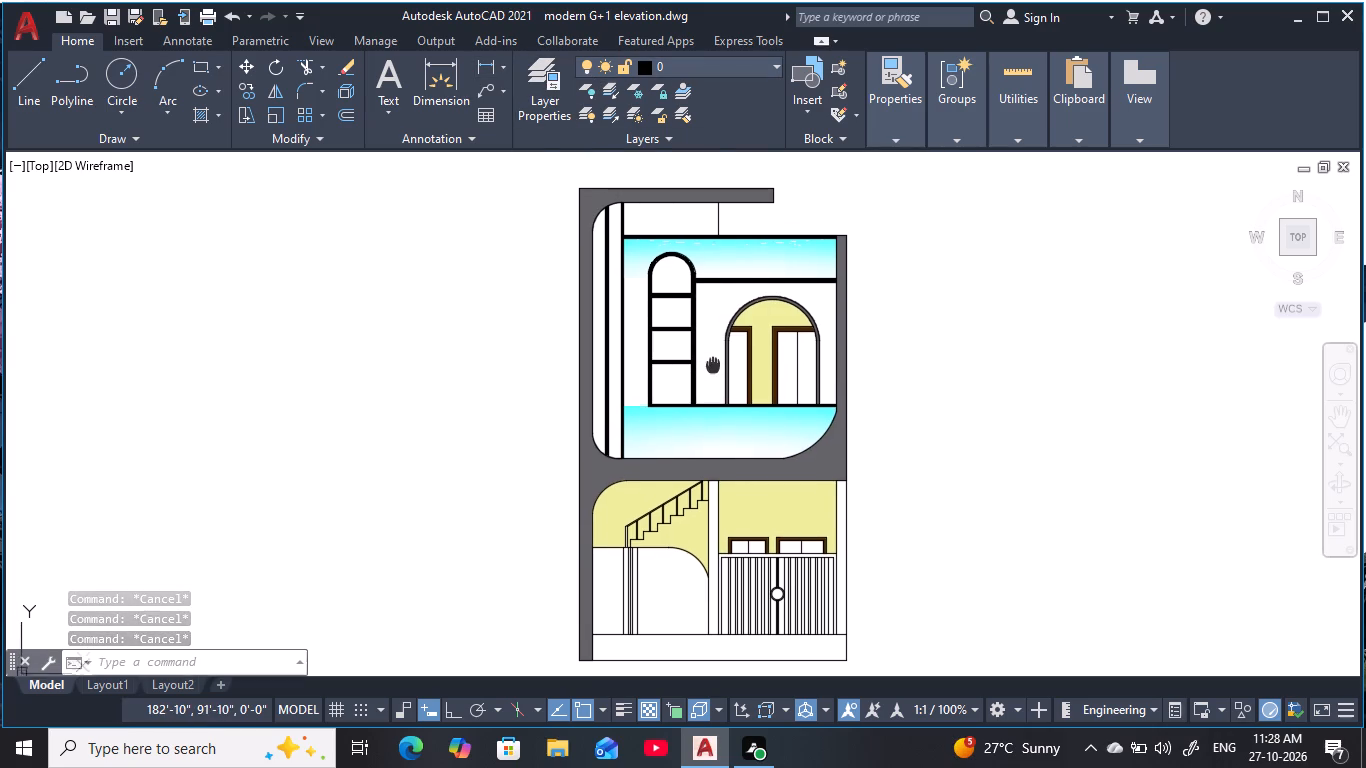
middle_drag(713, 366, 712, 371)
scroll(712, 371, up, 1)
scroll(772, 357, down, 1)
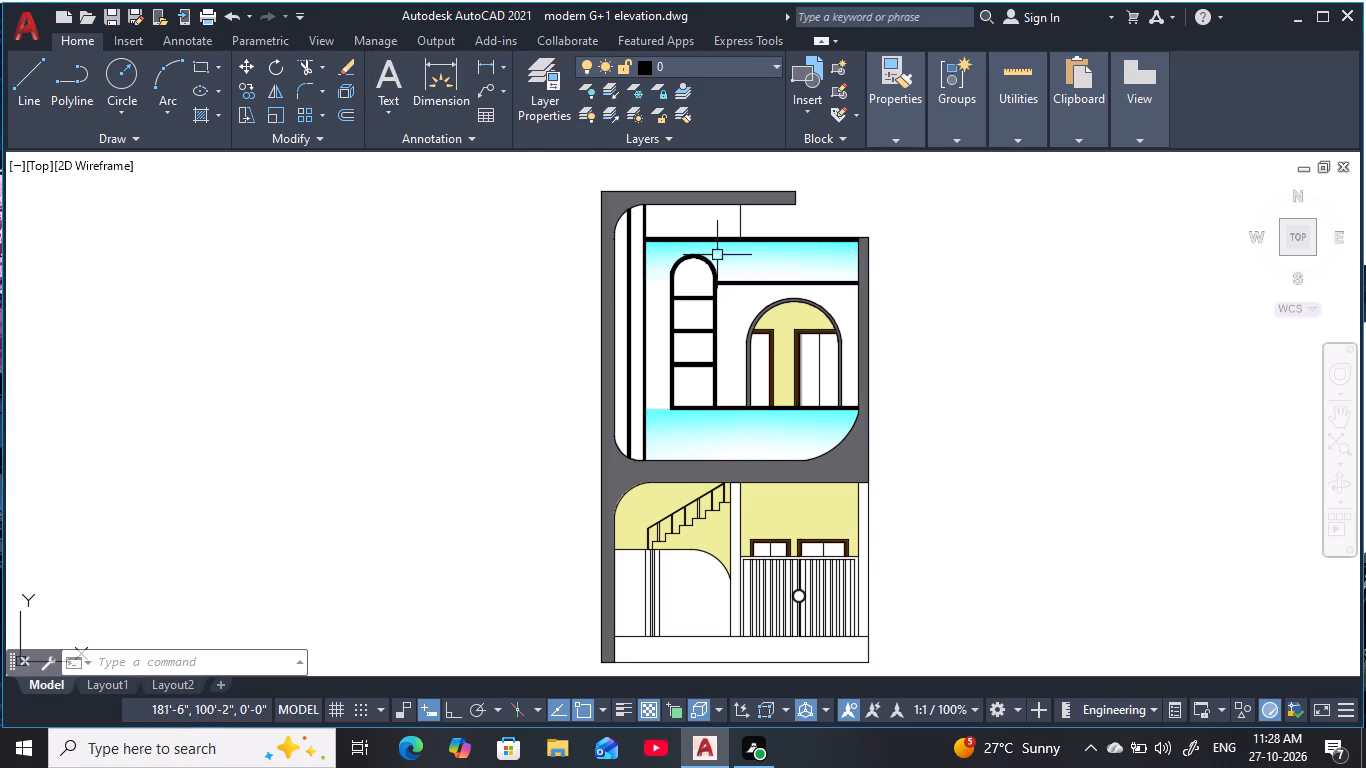
Hatch both leaves of the wider door inside the first-floor arch with the ZIGZAG pattern in grey 99,100,102.
text(h)
key(space)
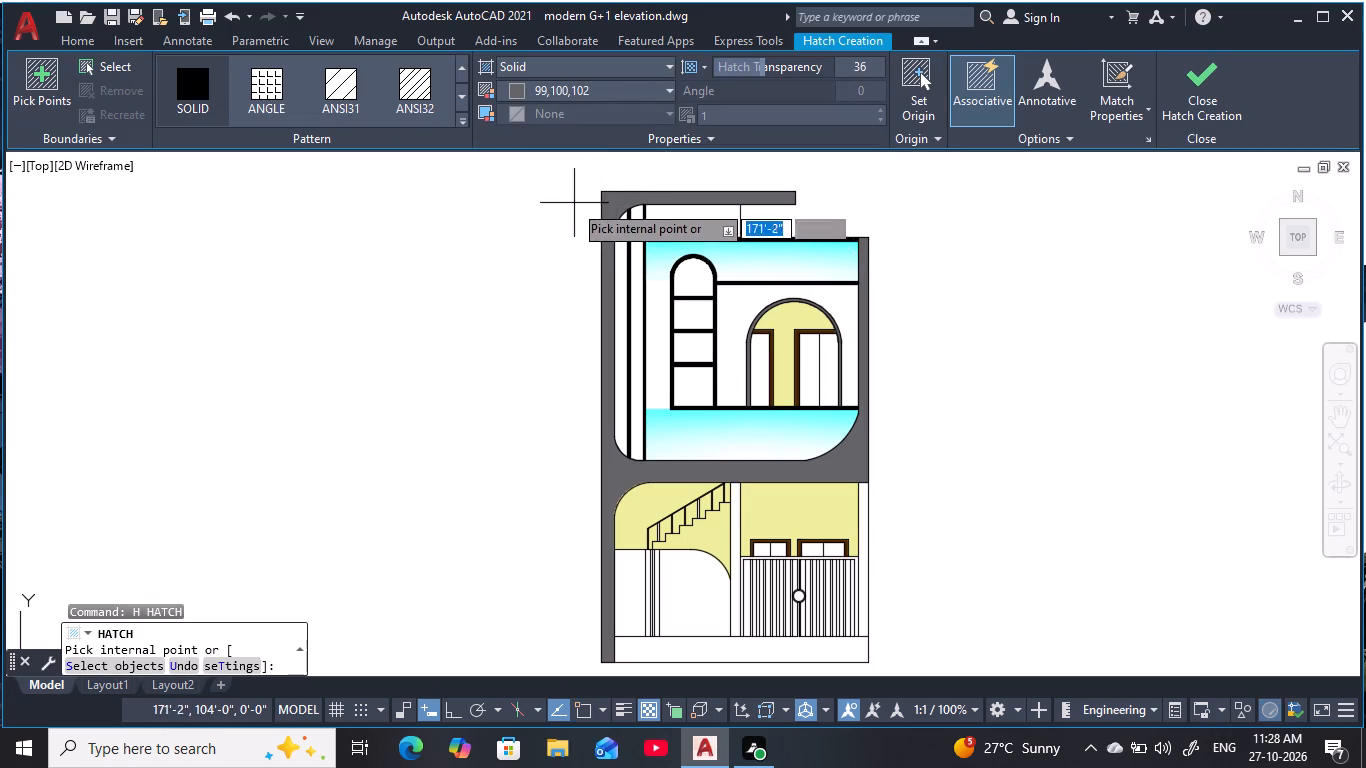
click(461, 117)
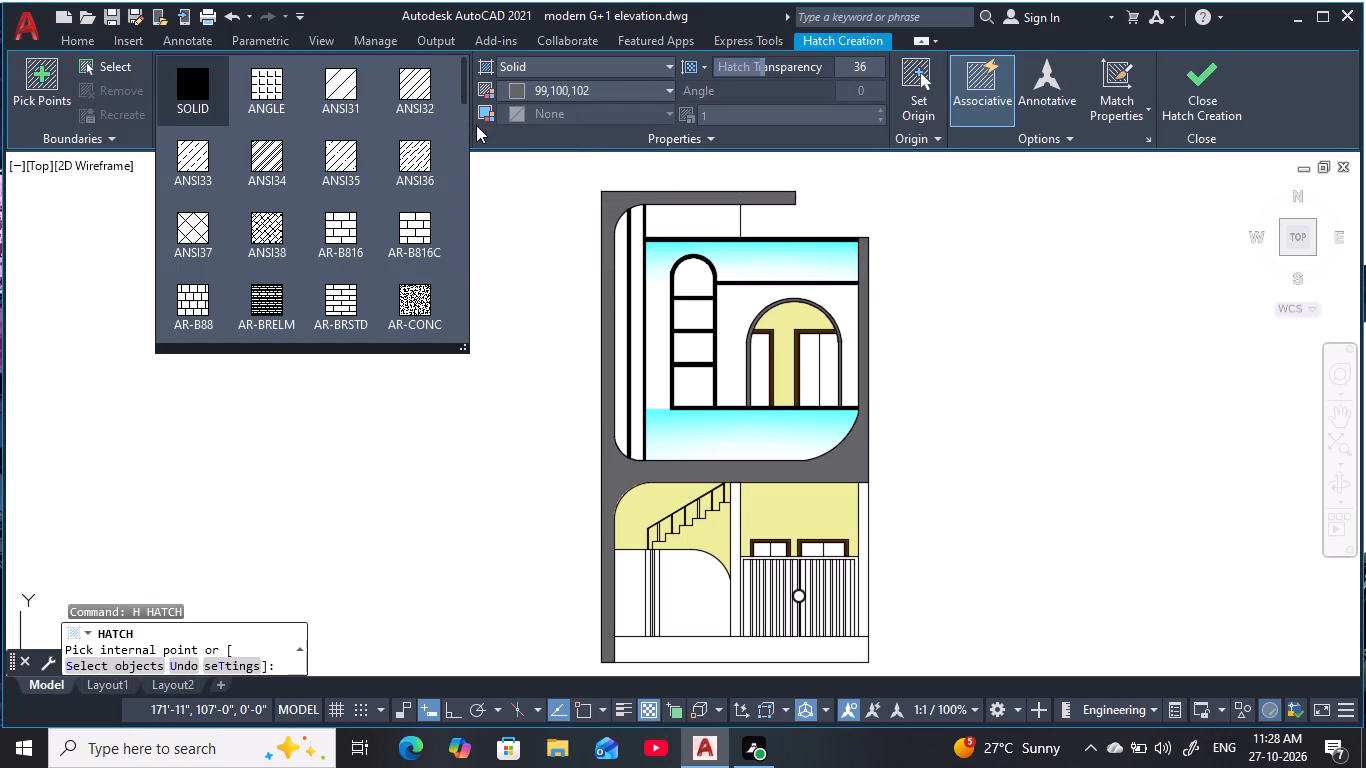
scroll(333, 271, down, 3)
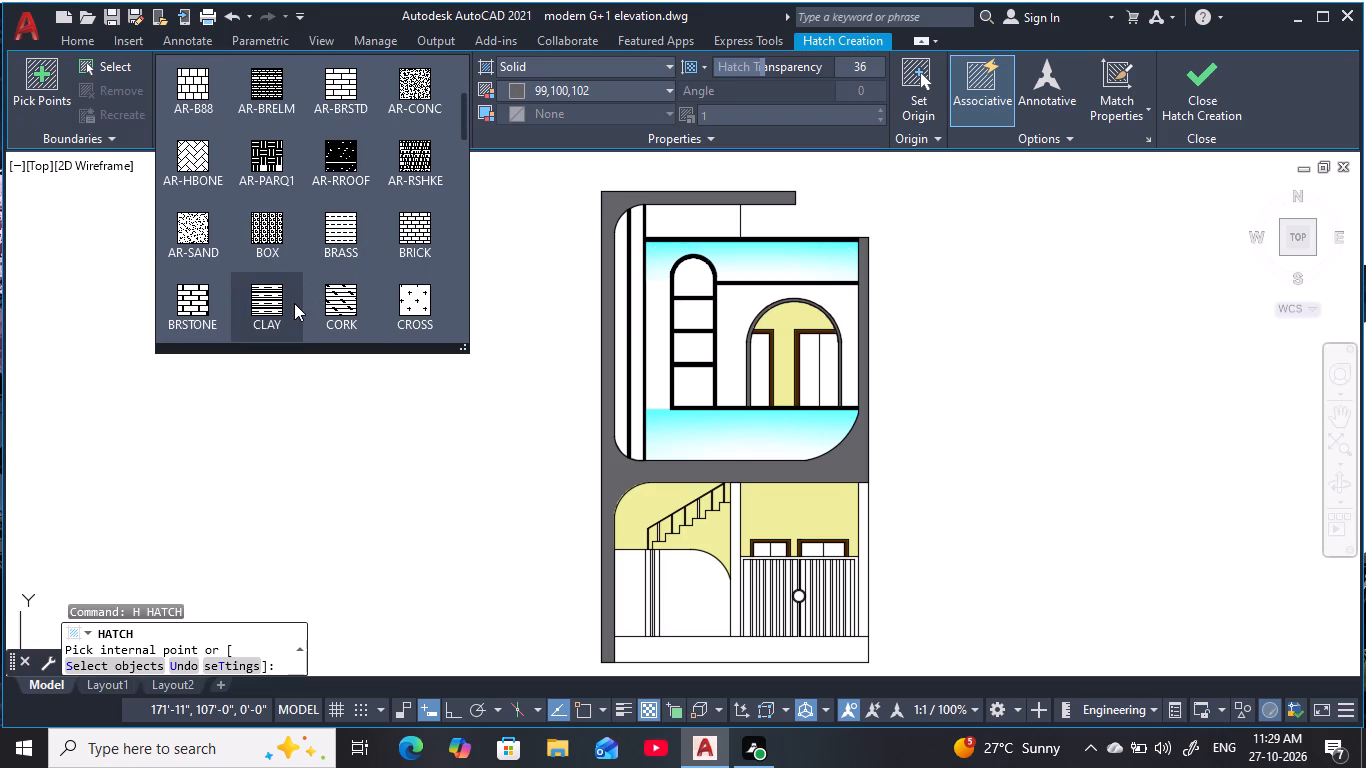
scroll(280, 277, down, 1)
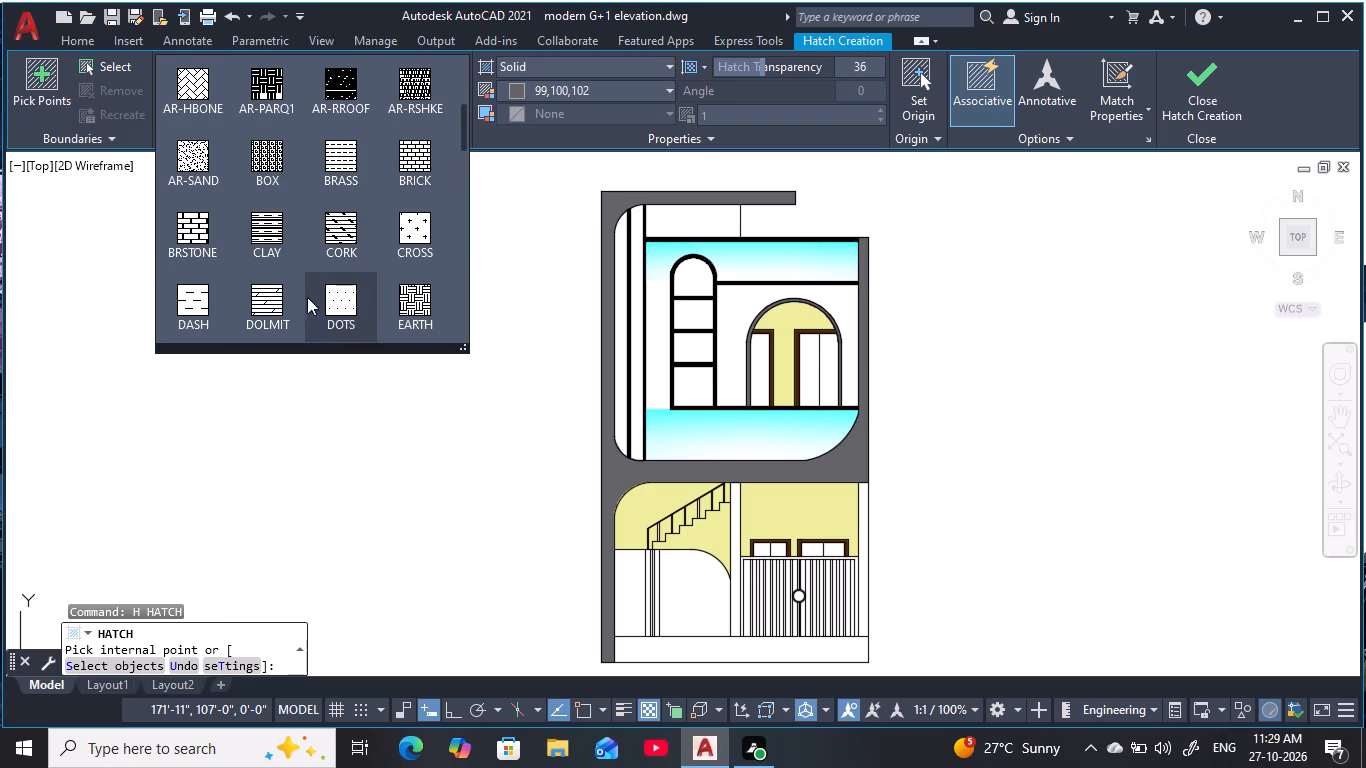
scroll(282, 303, down, 2)
scroll(204, 272, down, 2)
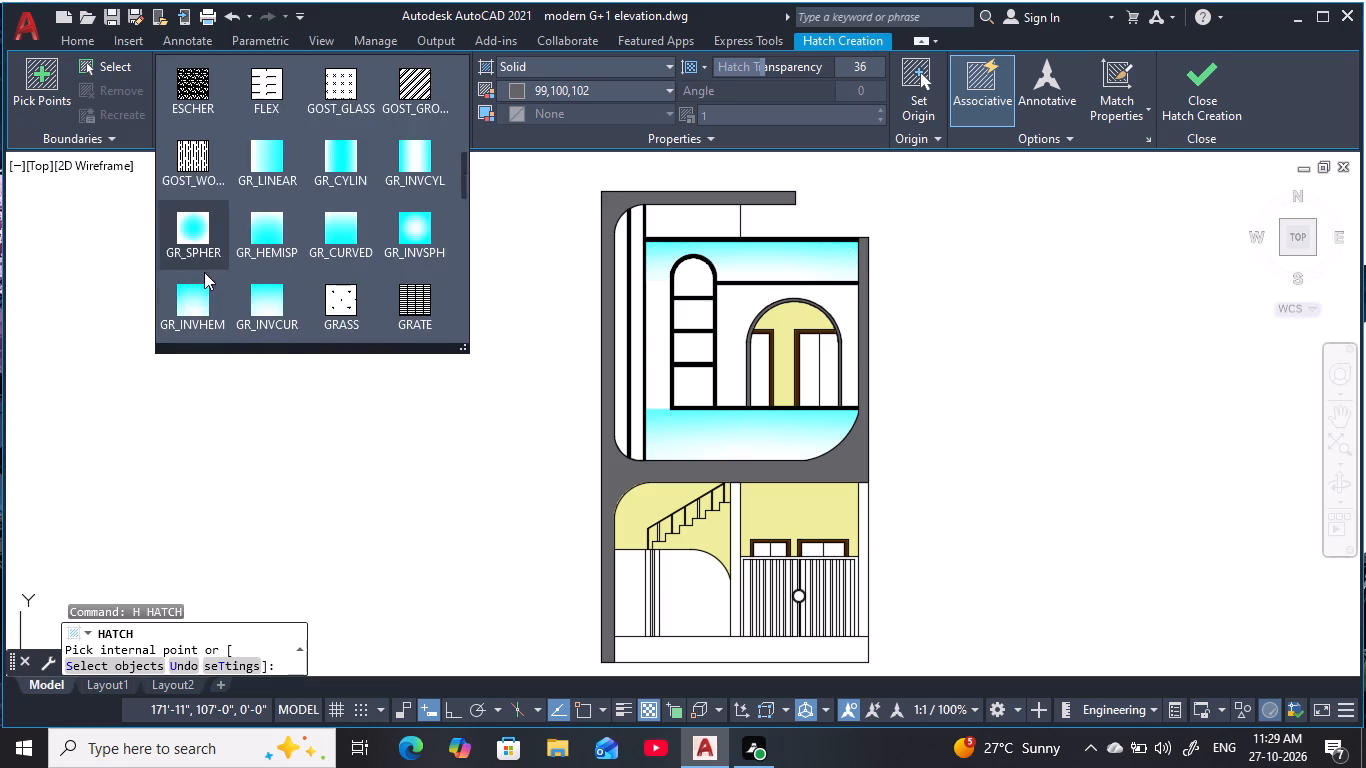
scroll(231, 255, down, 2)
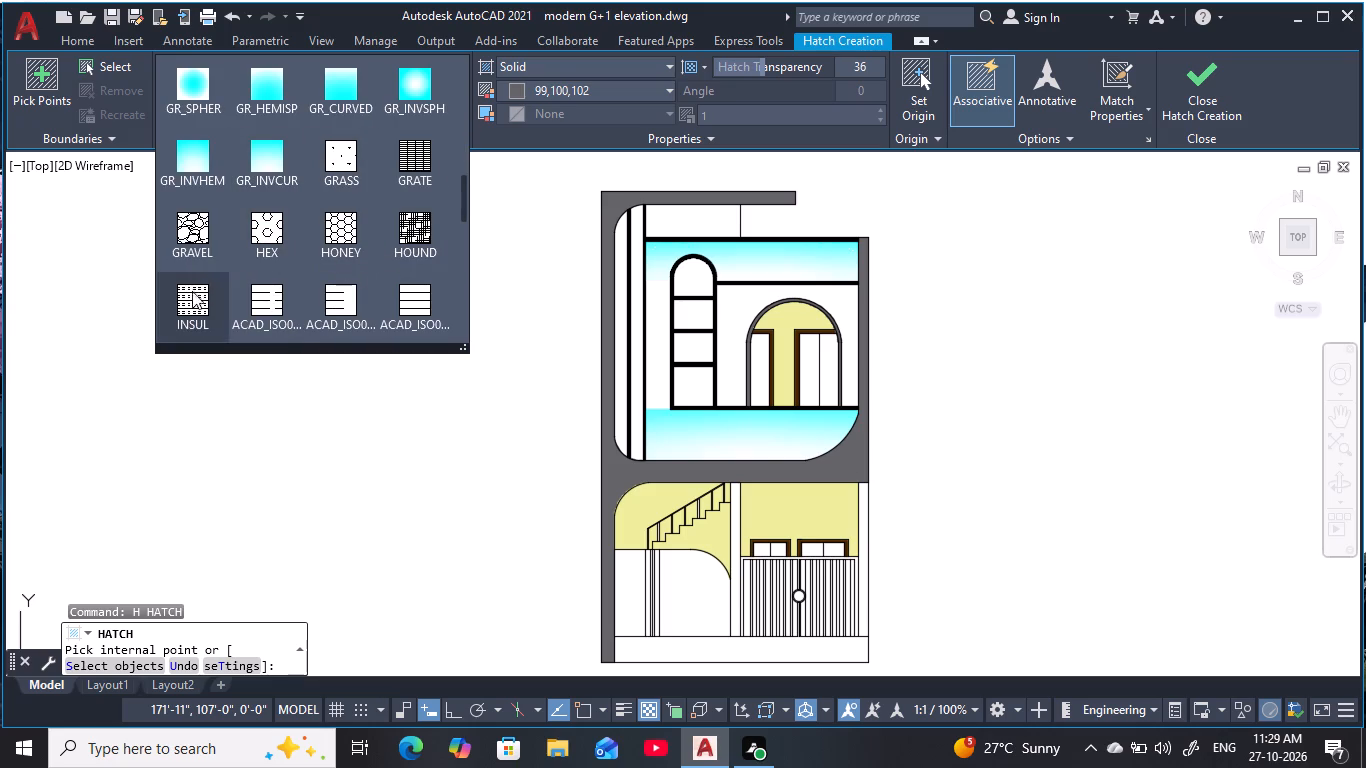
scroll(271, 317, down, 5)
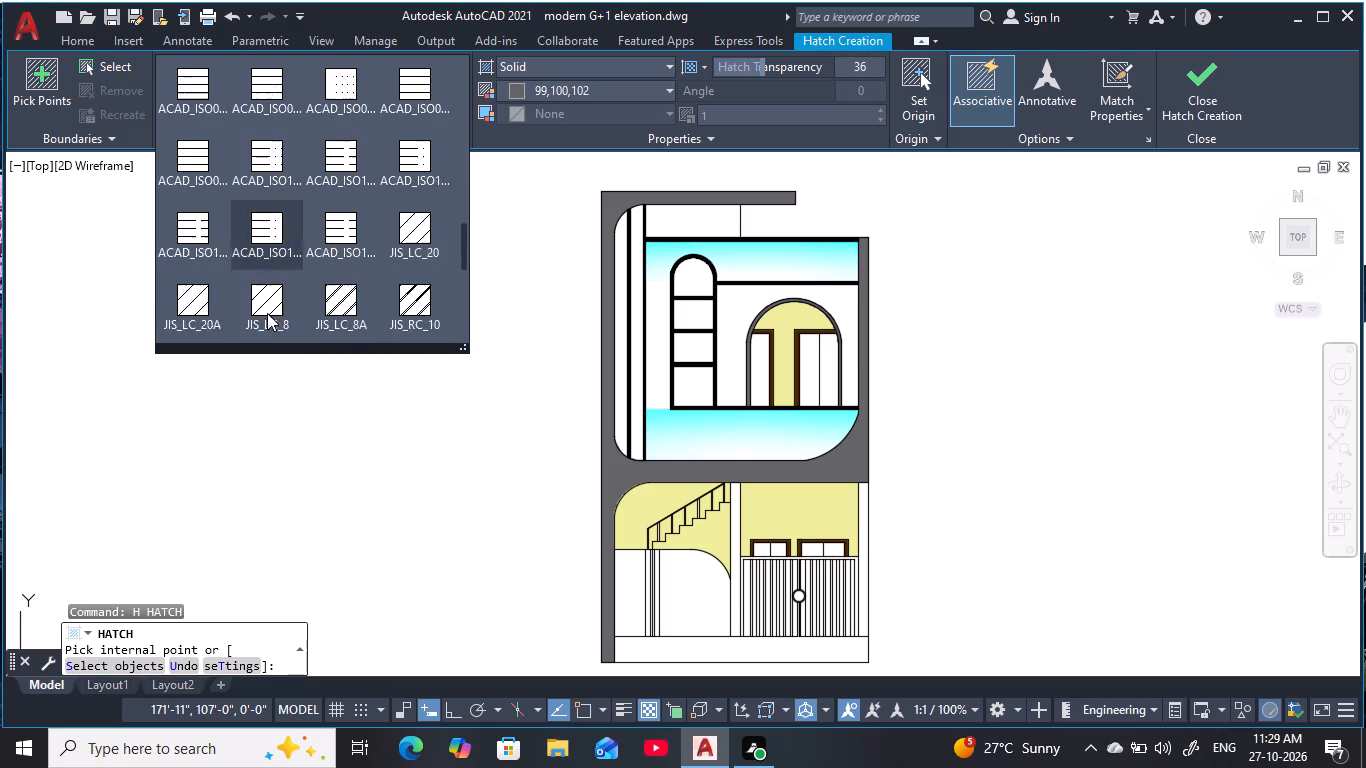
scroll(265, 309, down, 6)
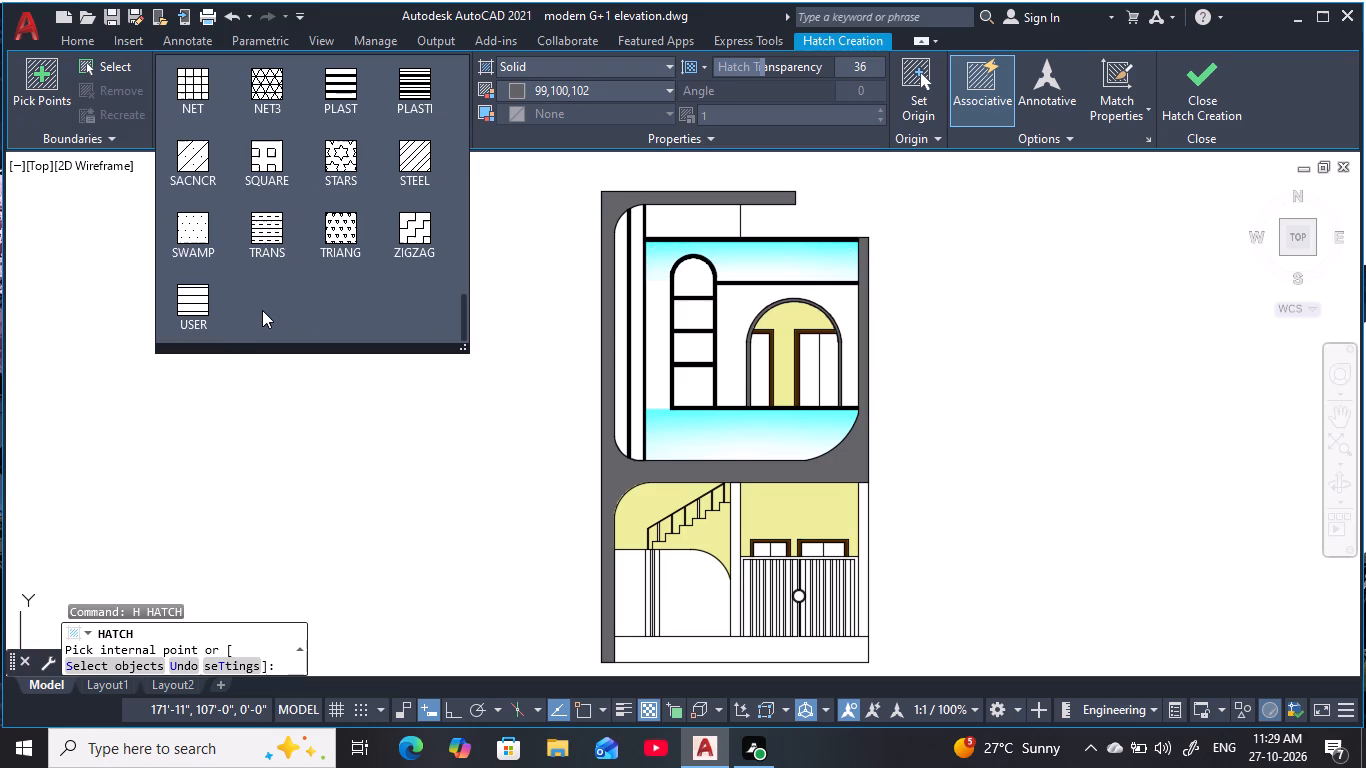
scroll(408, 251, up, 1)
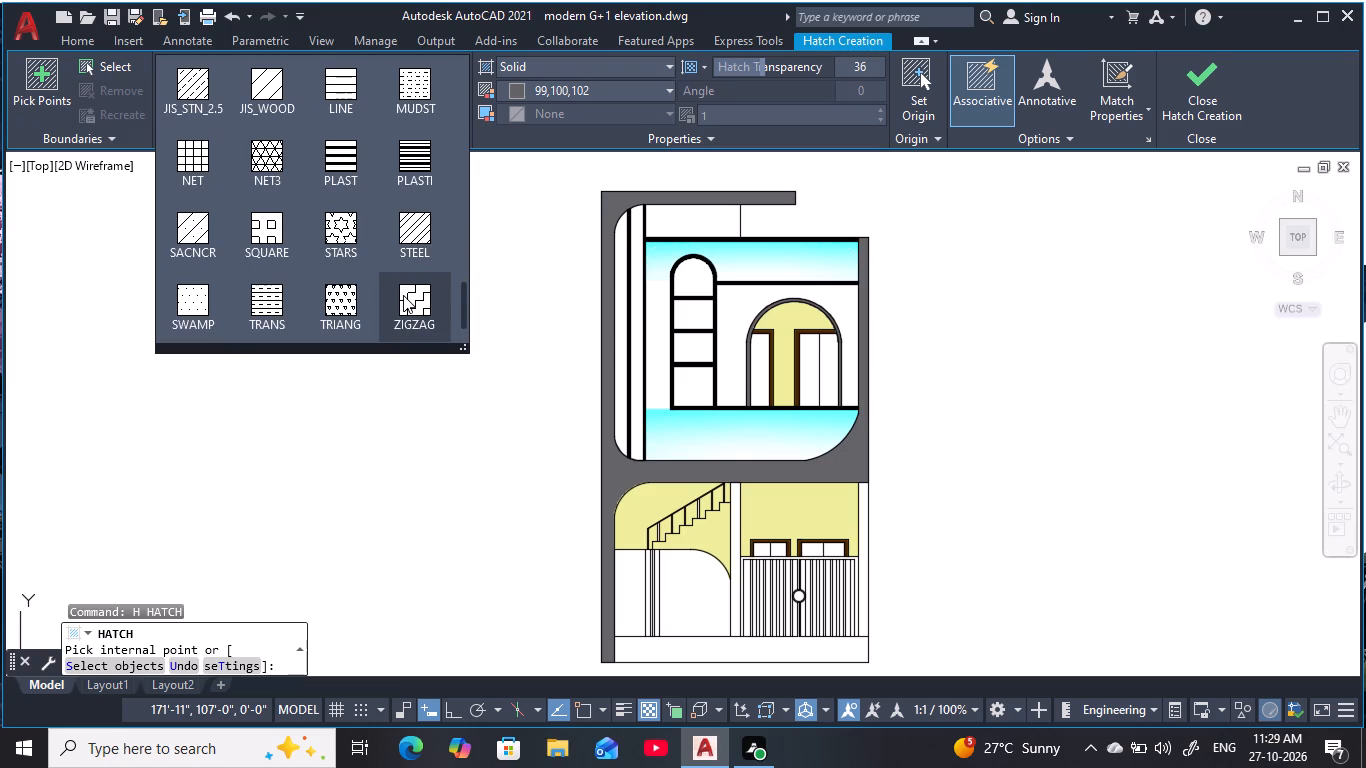
click(405, 296)
scroll(775, 375, up, 1)
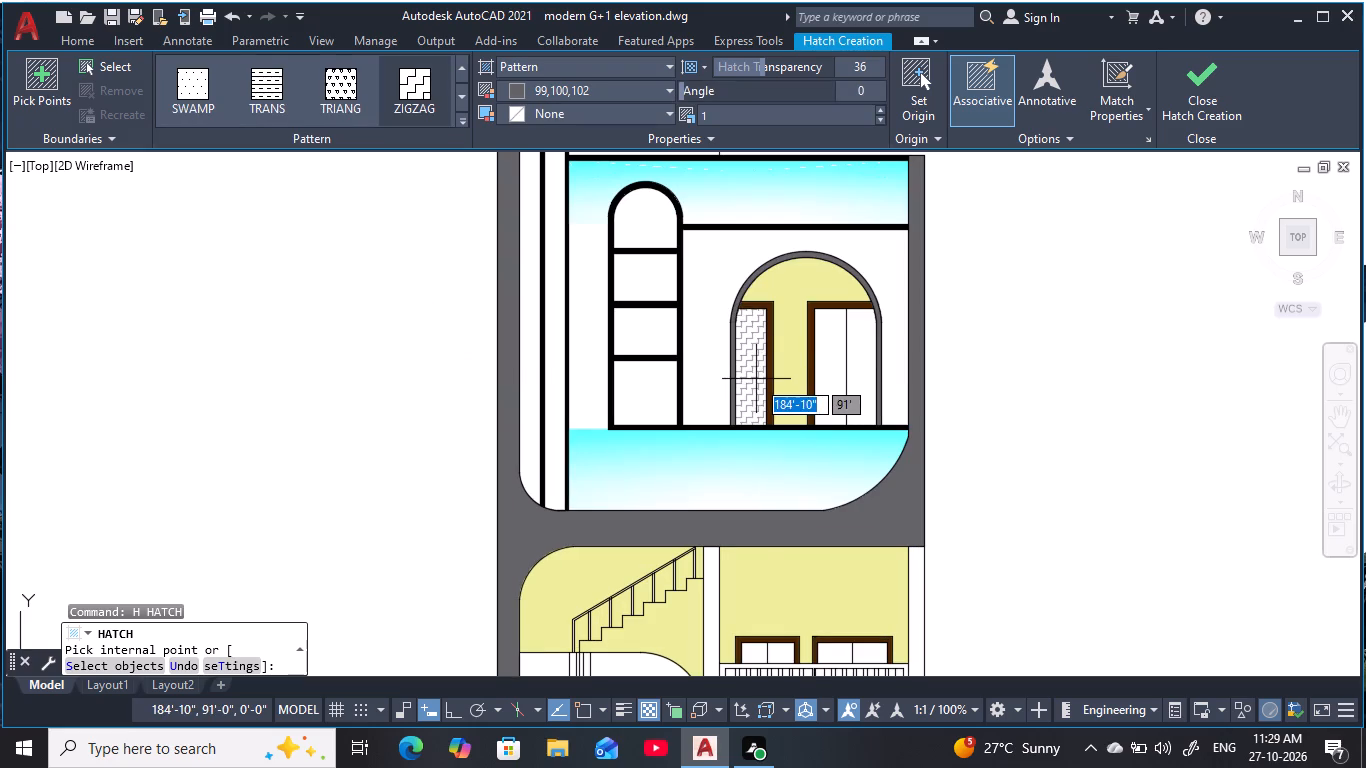
click(859, 380)
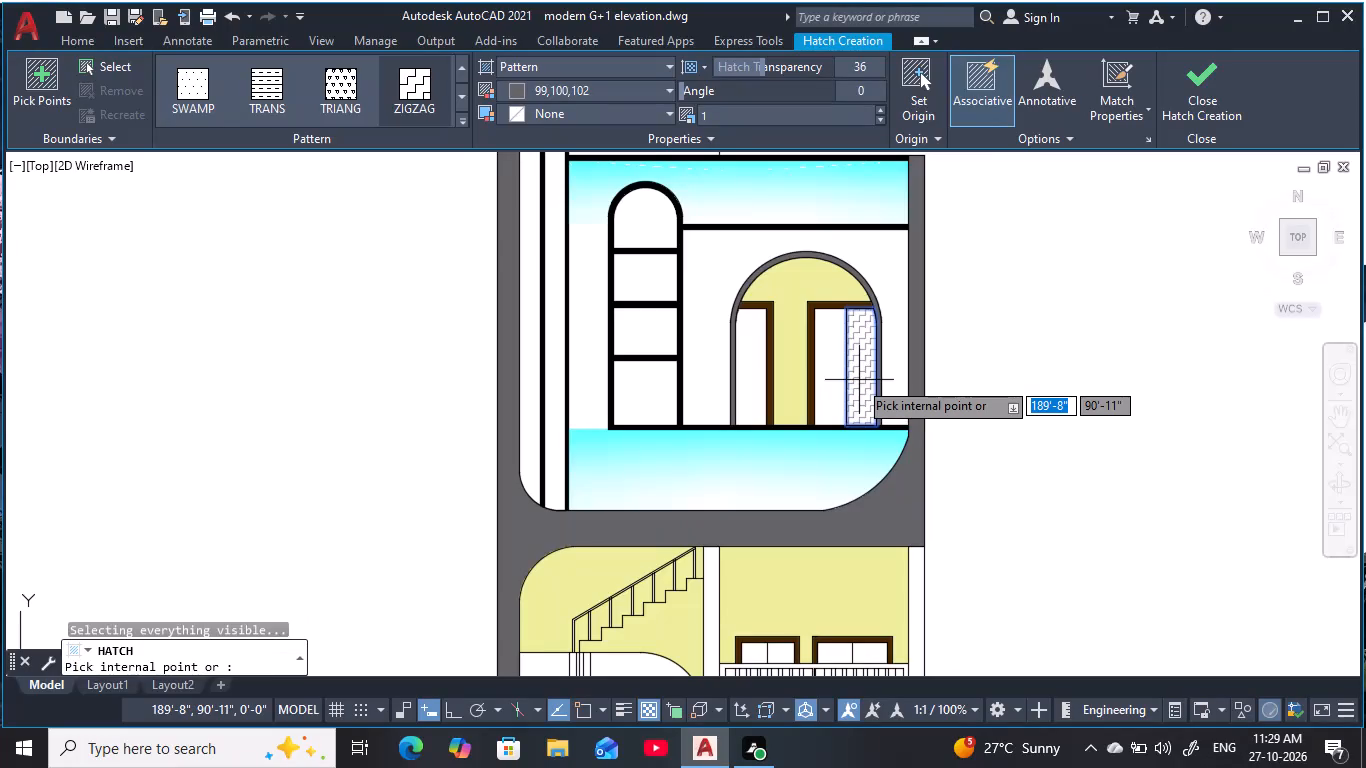
click(824, 375)
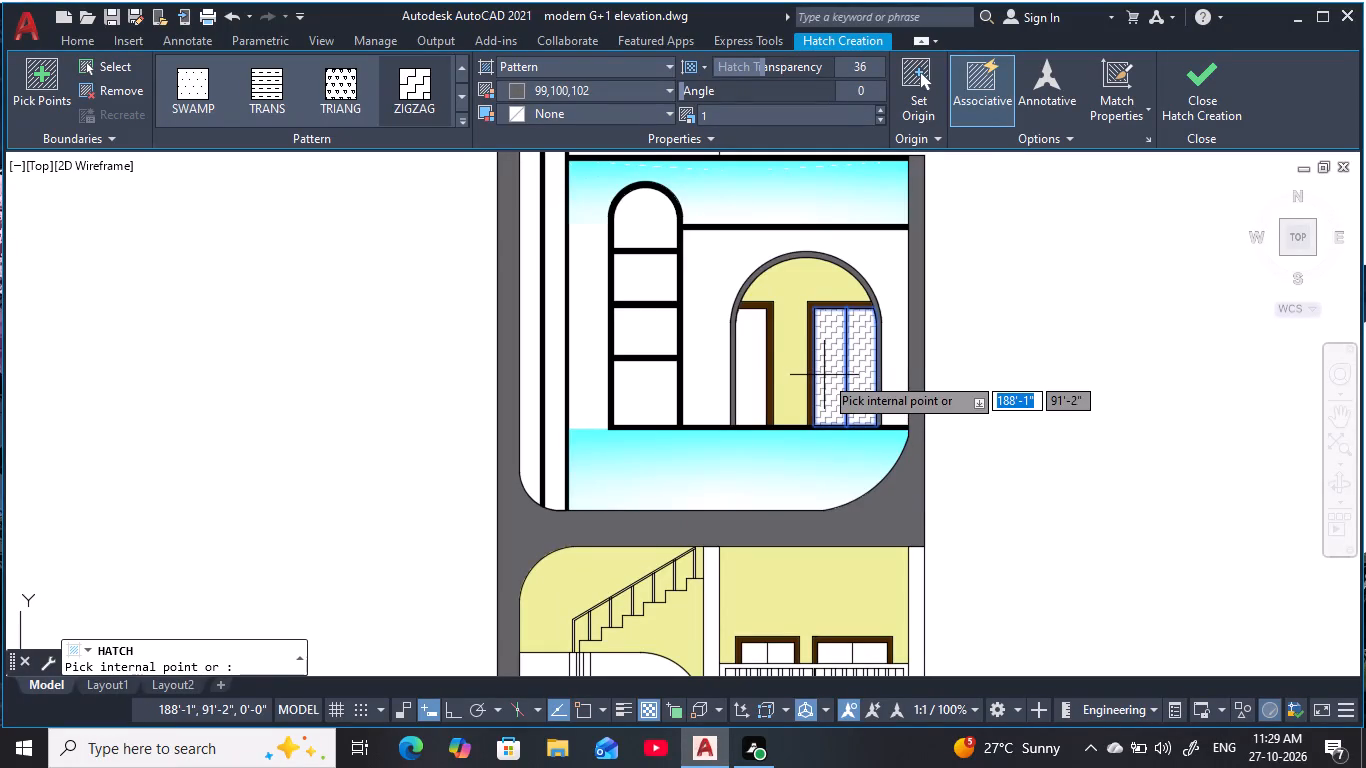
Apply the same ZIGZAG hatch to both panes of the wider window above the ground-floor gate.
middle_drag(722, 498, 706, 367)
click(817, 525)
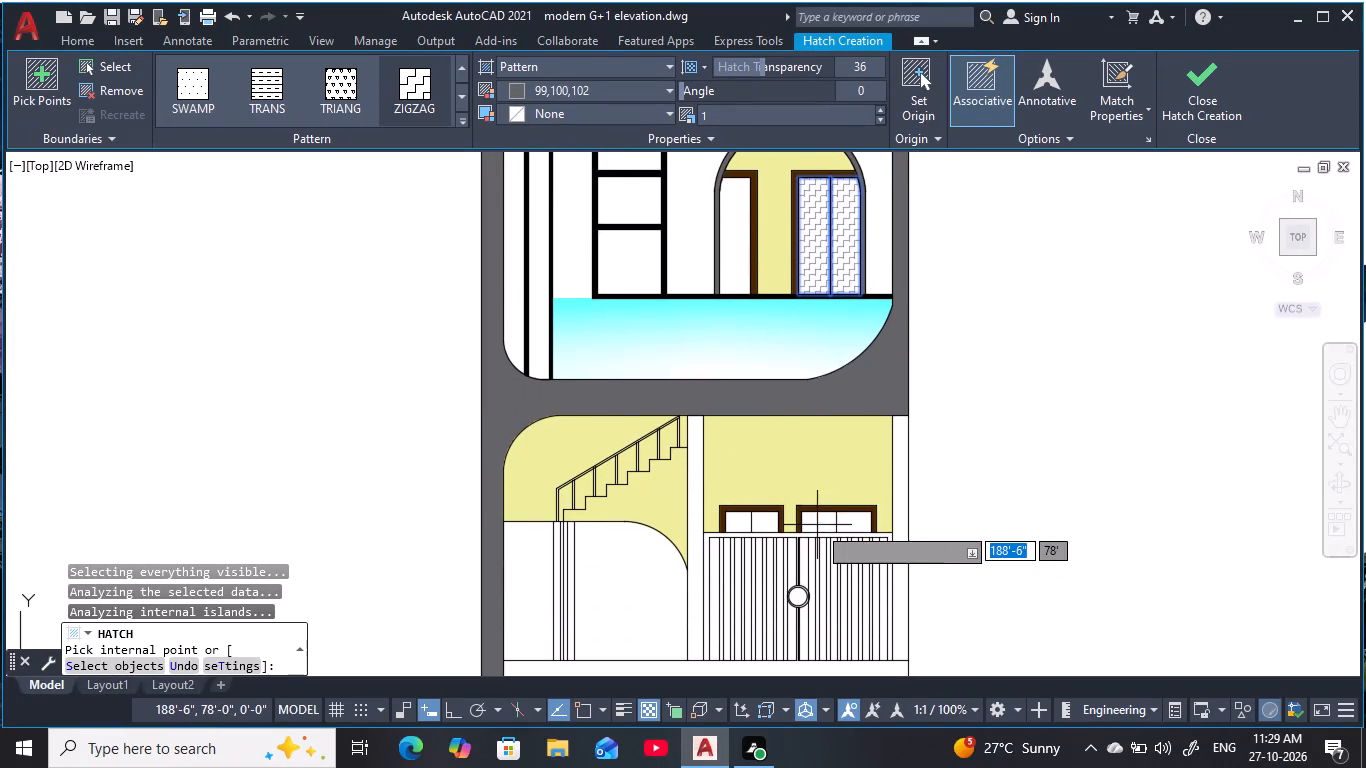
click(858, 524)
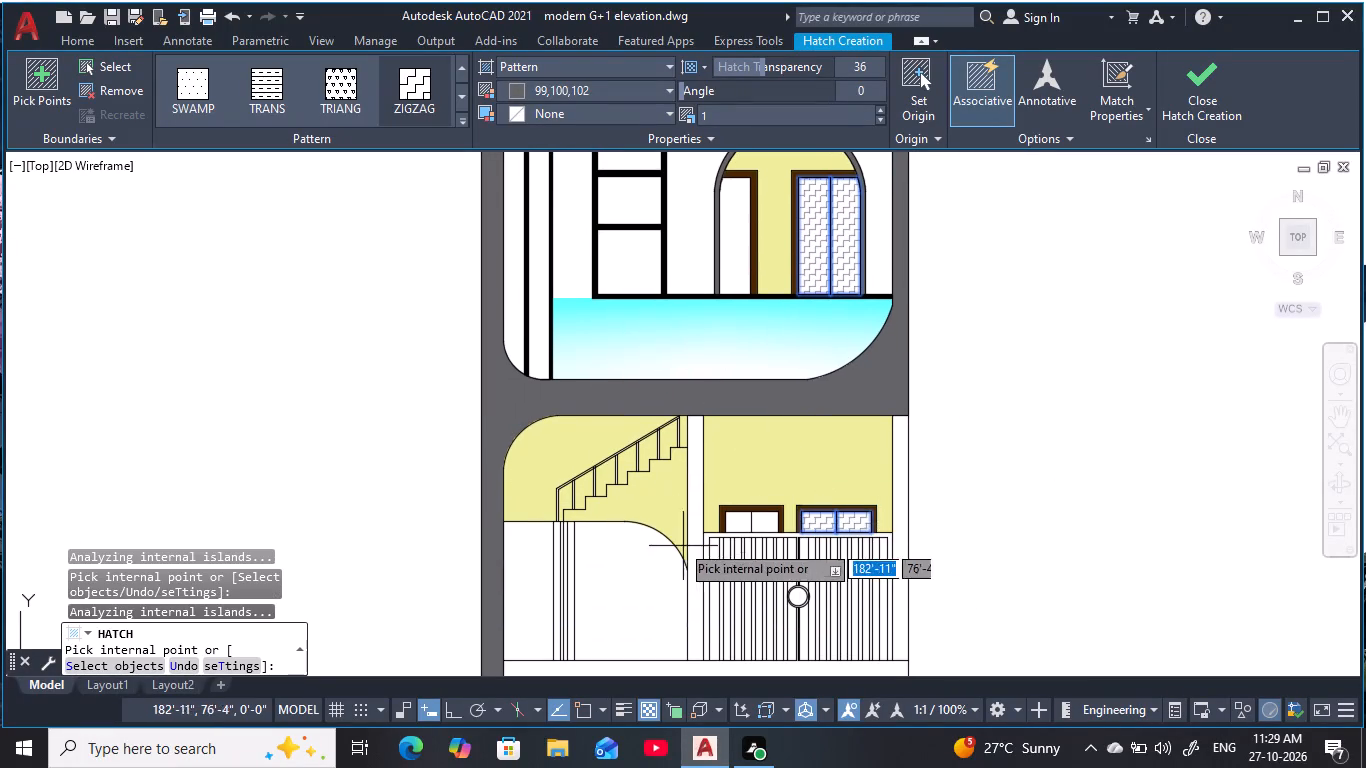
key(Escape)
key(Escape)
key(Escape)
Hatch the narrower door panel inside the first-floor arch with the PLASTI pattern in grey 99,100,102.
middle_drag(728, 344, 727, 414)
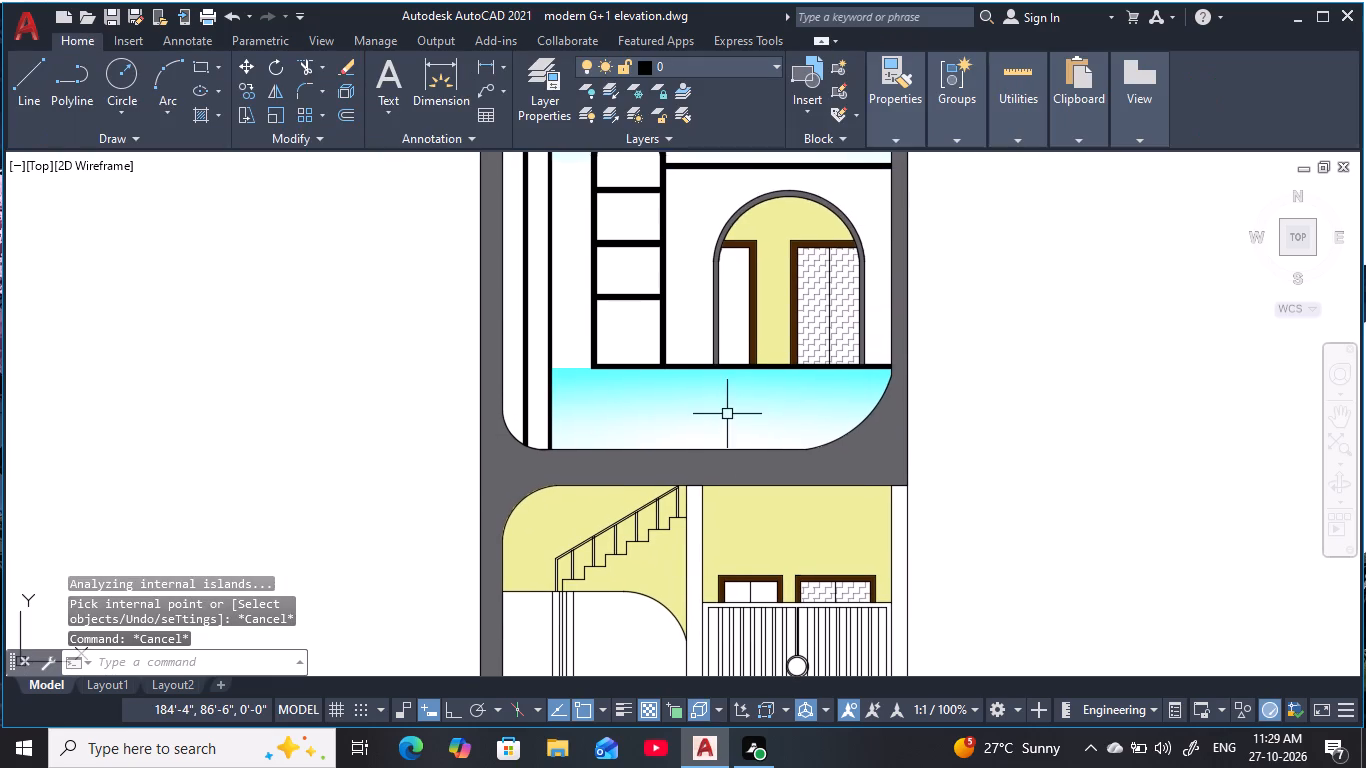
text(h)
key(space)
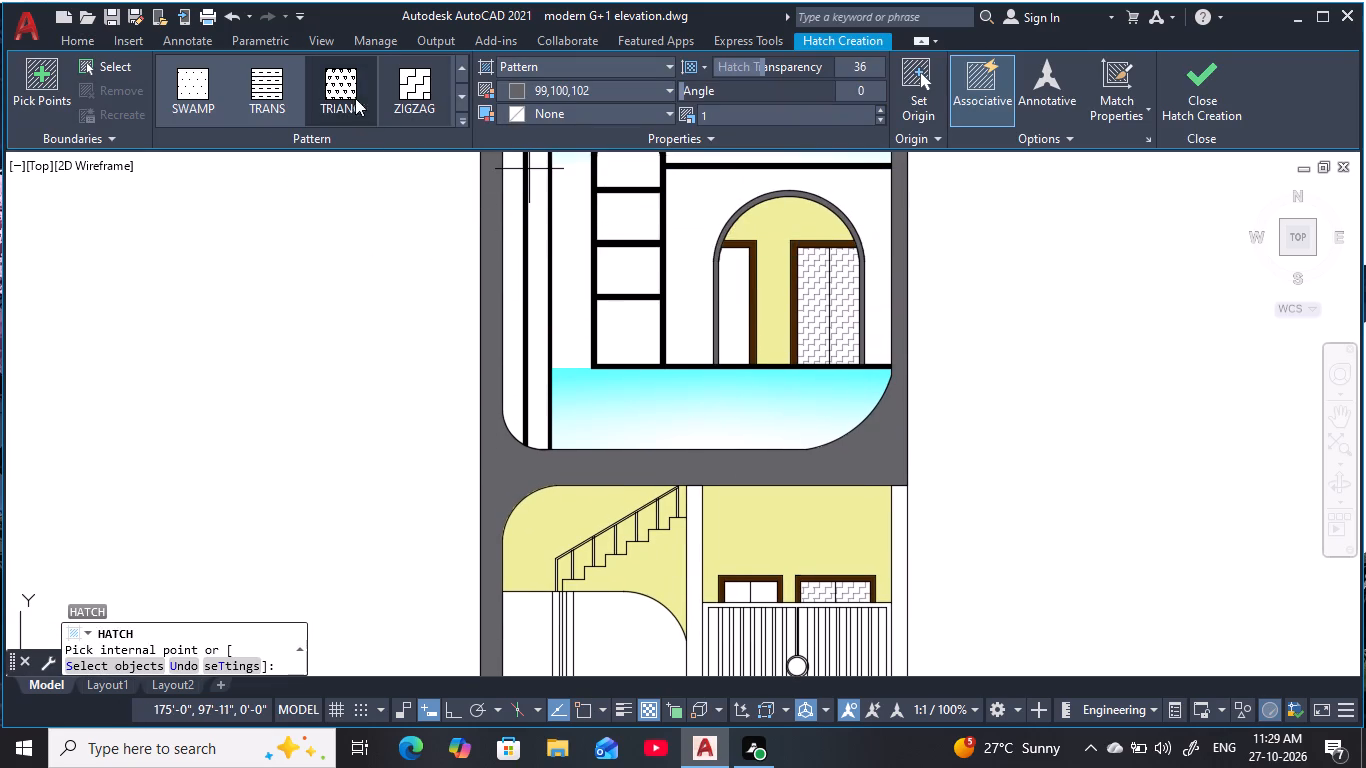
click(458, 123)
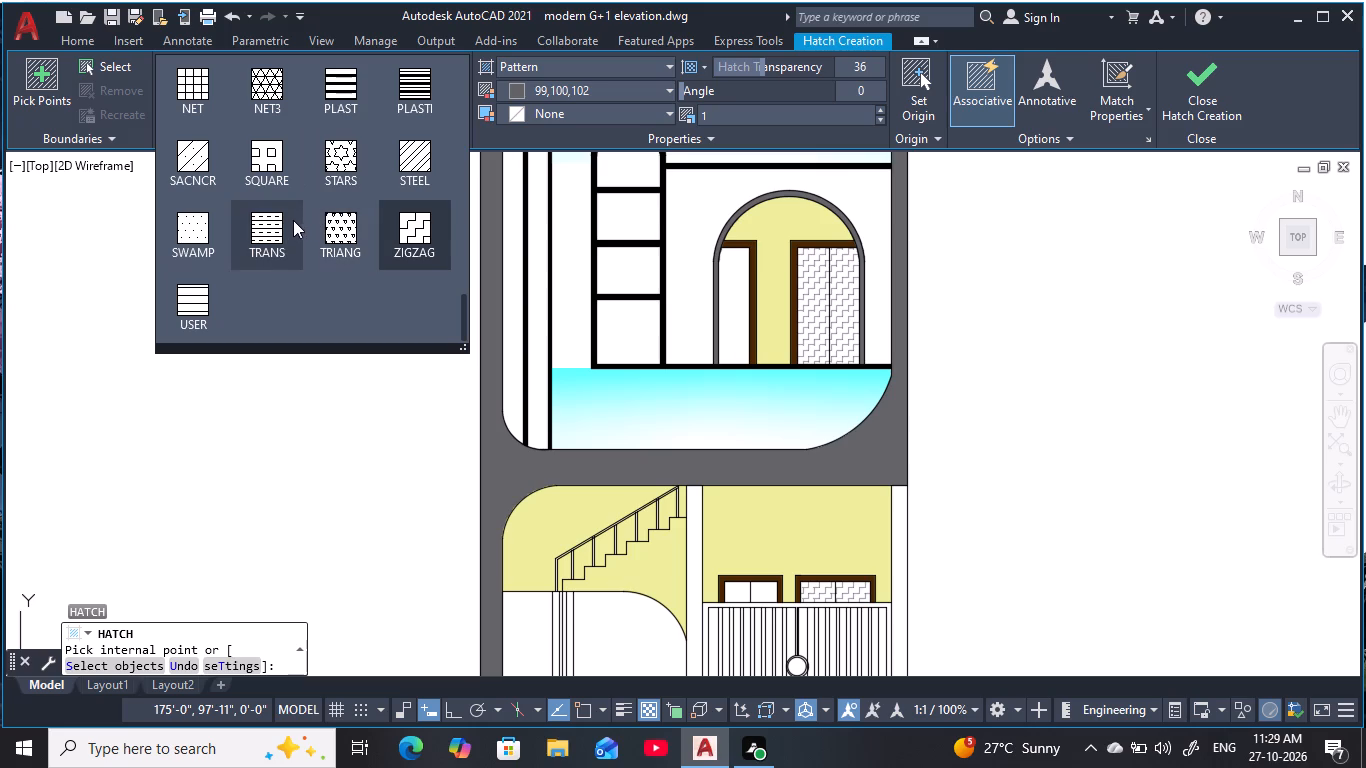
scroll(260, 228, up, 2)
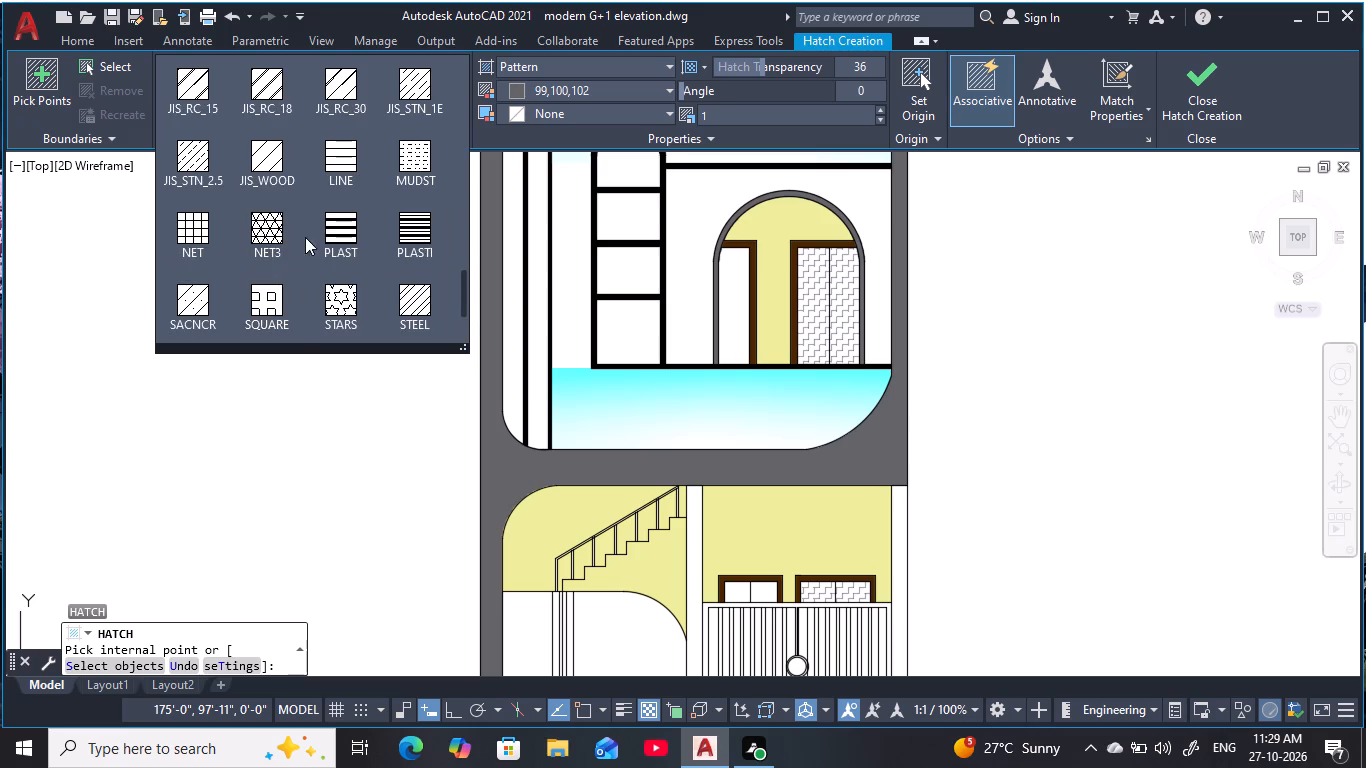
click(419, 232)
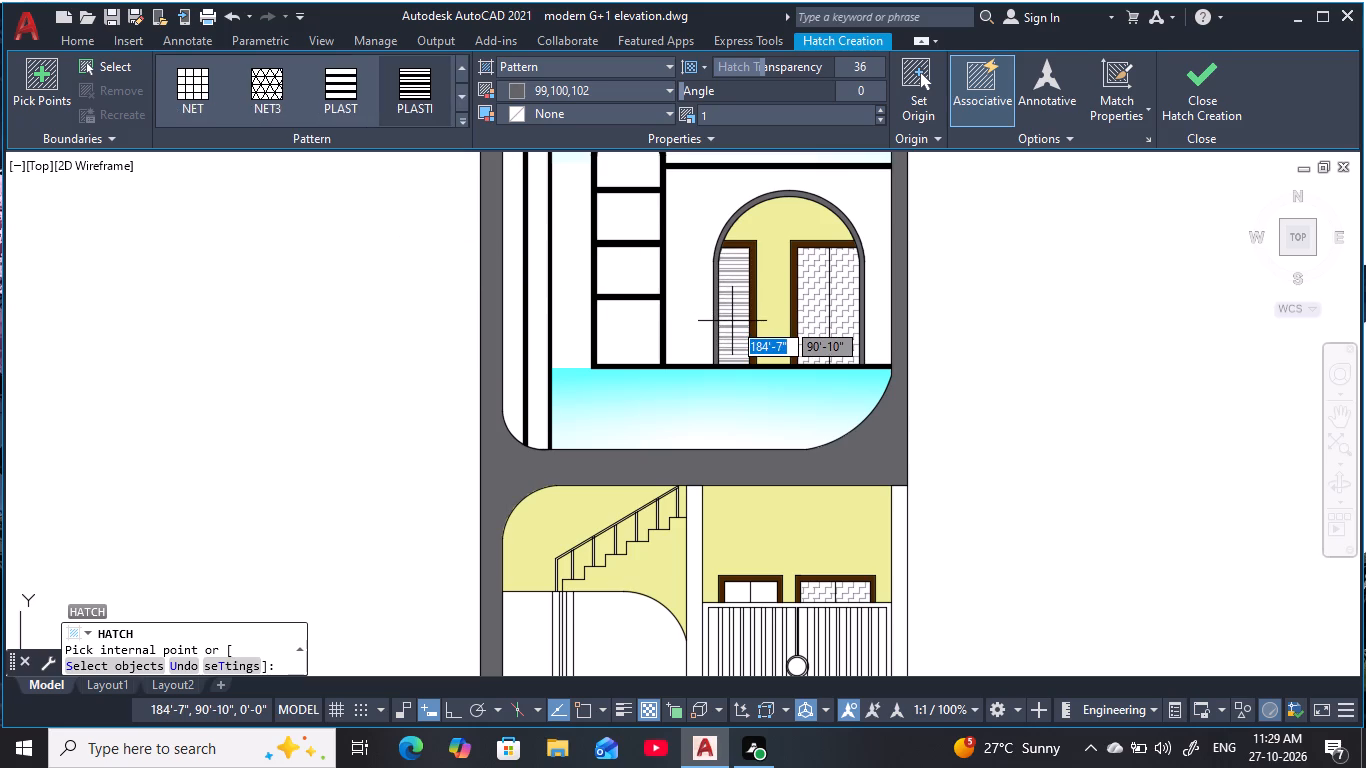
click(732, 321)
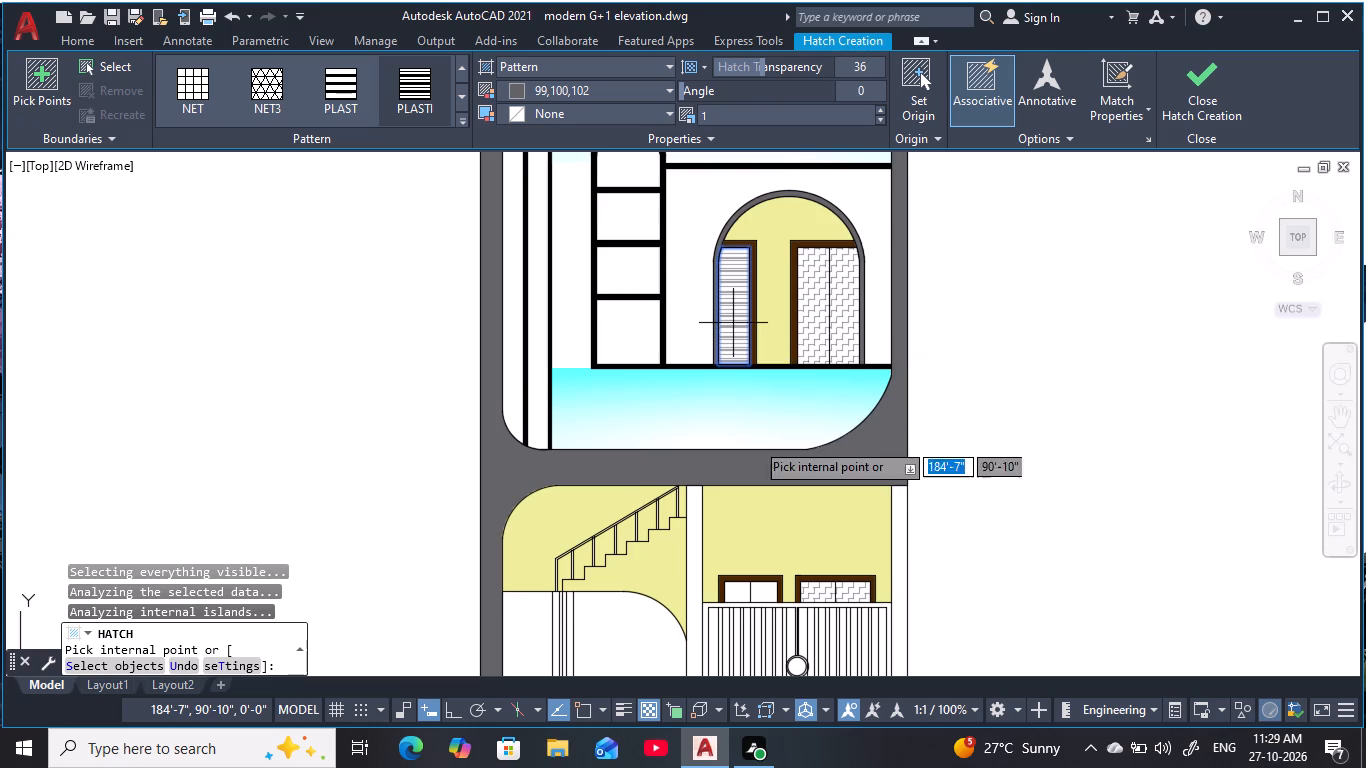
Apply the same PLASTI hatch to both panes of the smaller window above the ground-floor gate.
middle_drag(798, 446, 776, 344)
click(741, 493)
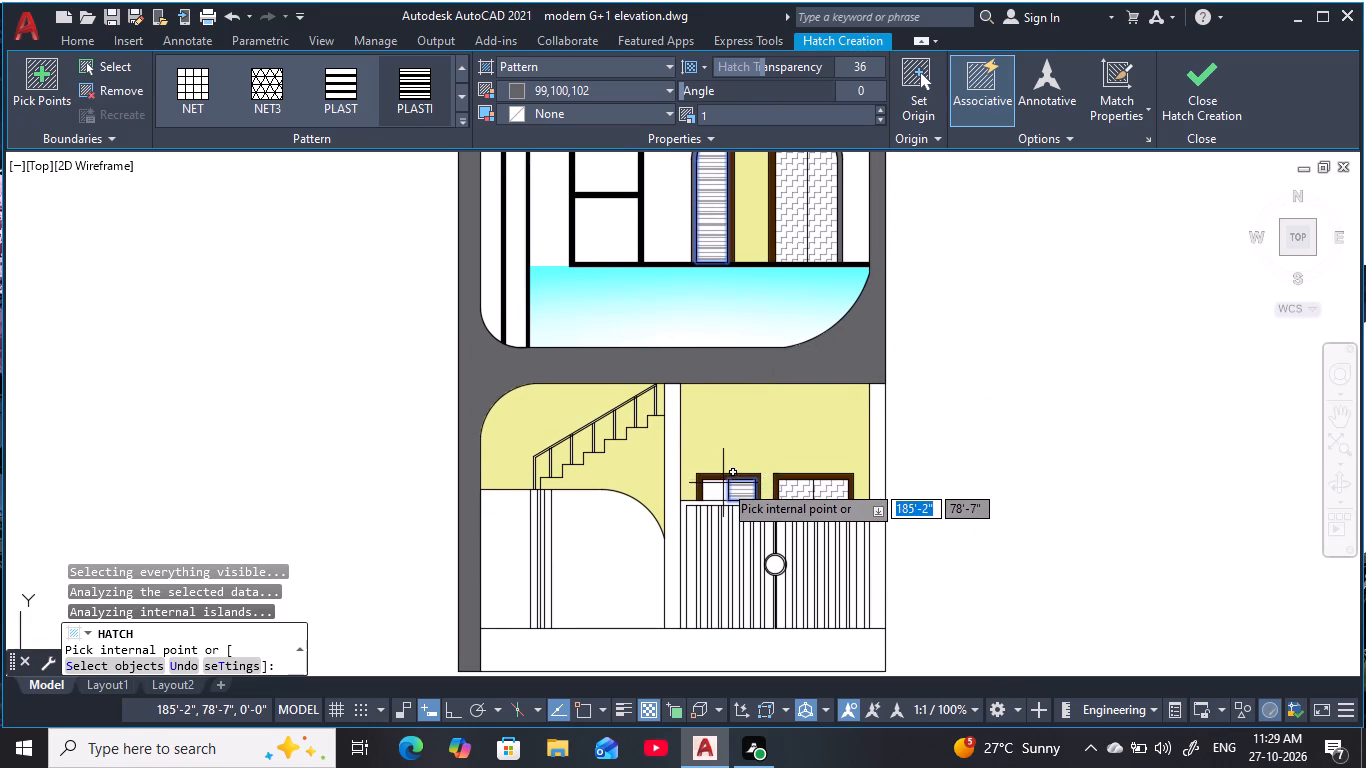
click(723, 489)
key(Escape)
key(Escape)
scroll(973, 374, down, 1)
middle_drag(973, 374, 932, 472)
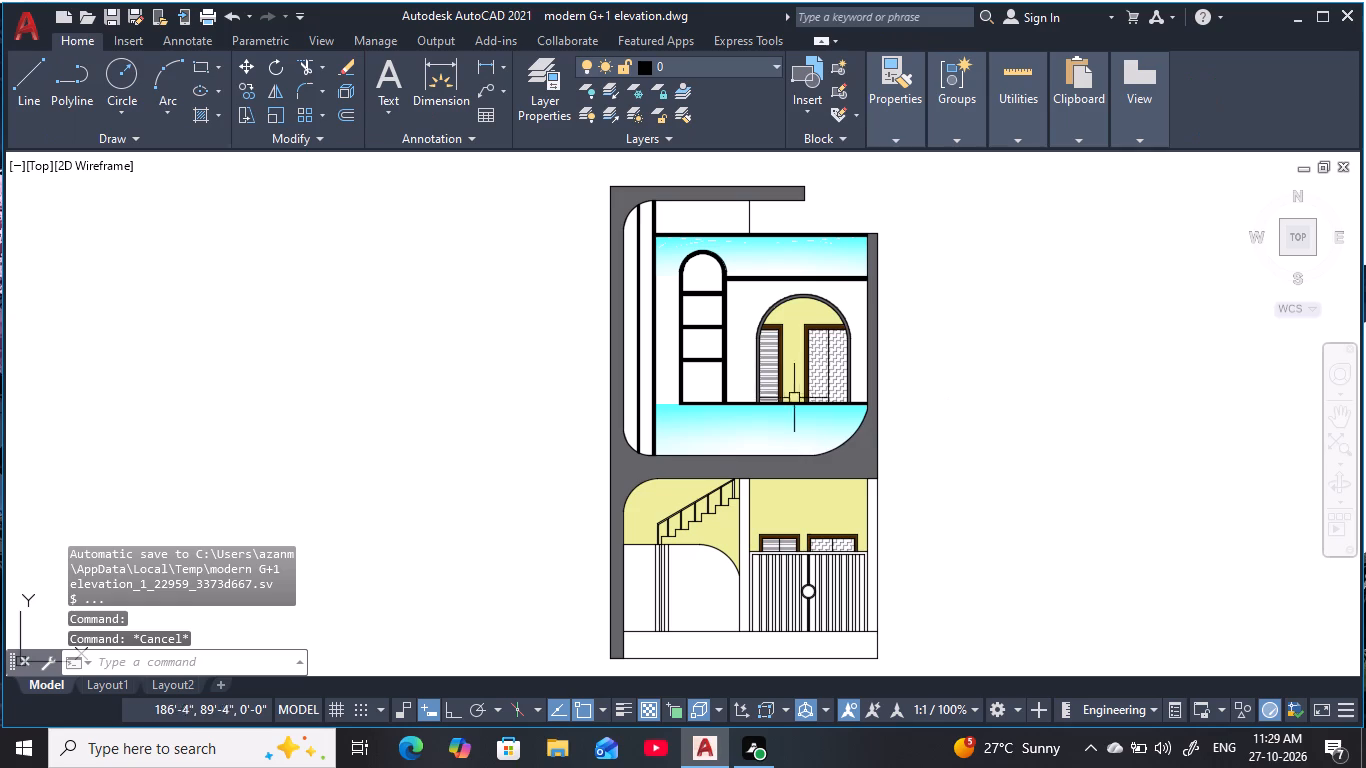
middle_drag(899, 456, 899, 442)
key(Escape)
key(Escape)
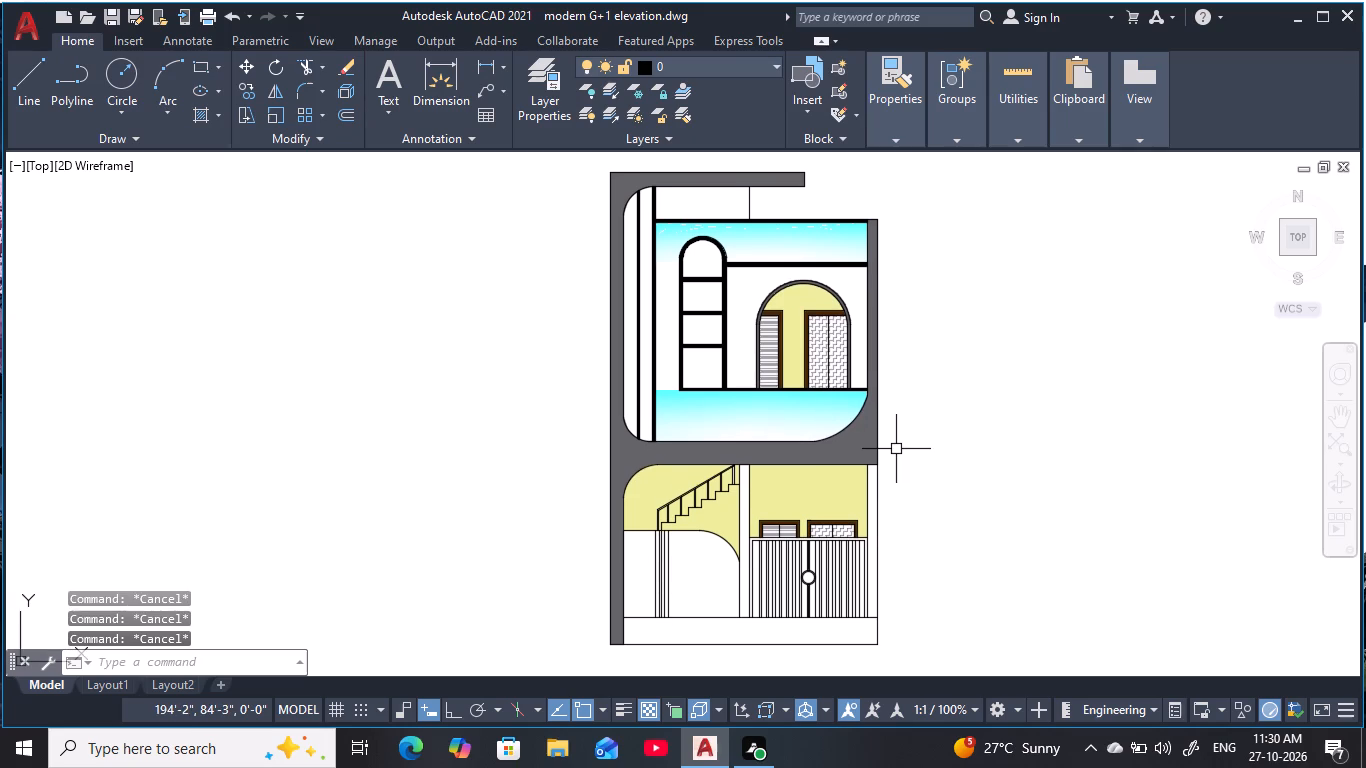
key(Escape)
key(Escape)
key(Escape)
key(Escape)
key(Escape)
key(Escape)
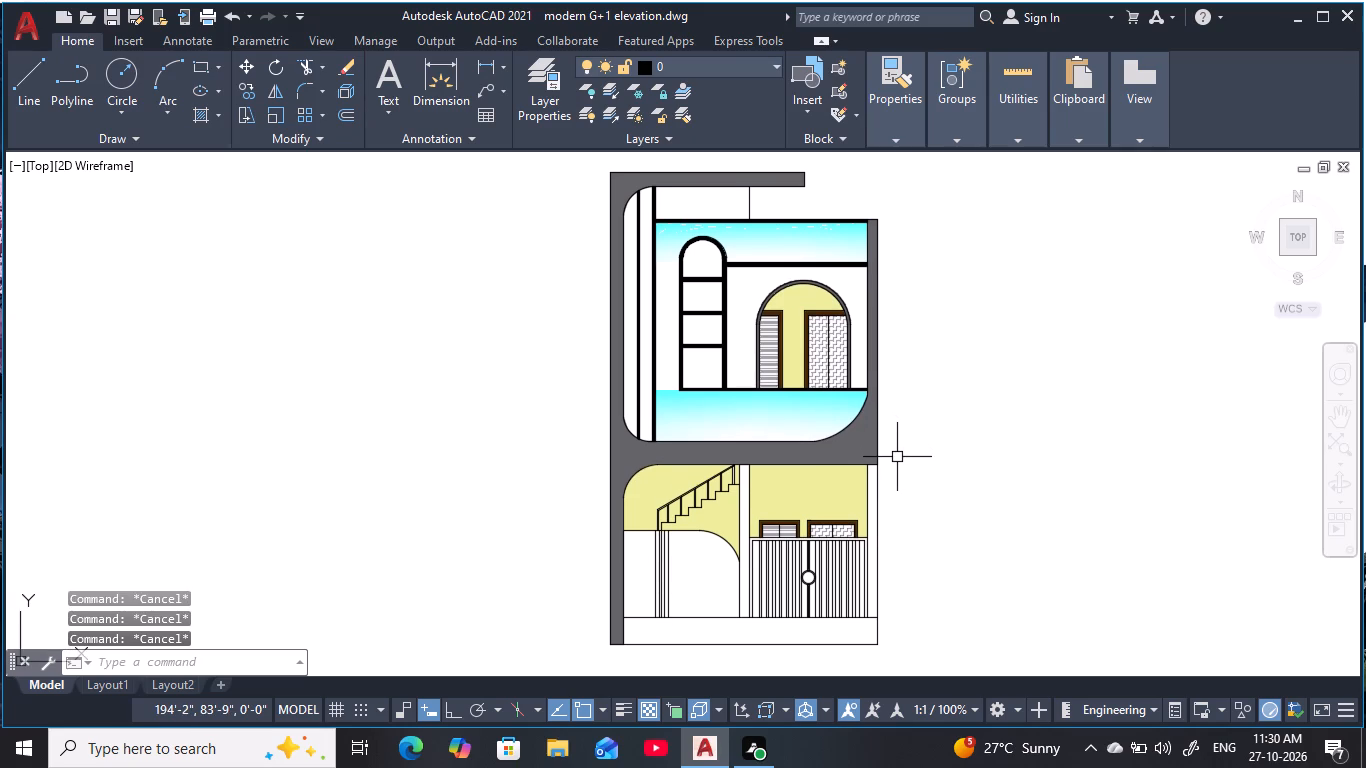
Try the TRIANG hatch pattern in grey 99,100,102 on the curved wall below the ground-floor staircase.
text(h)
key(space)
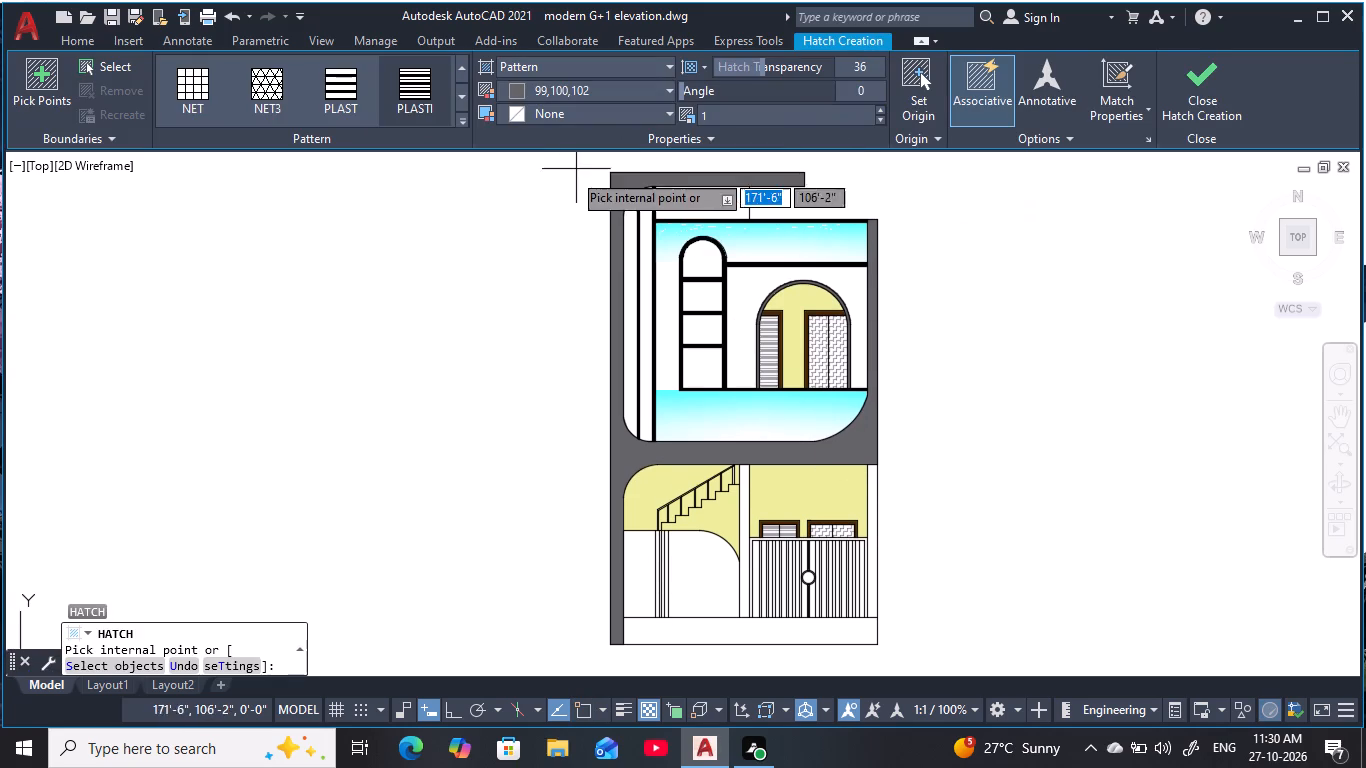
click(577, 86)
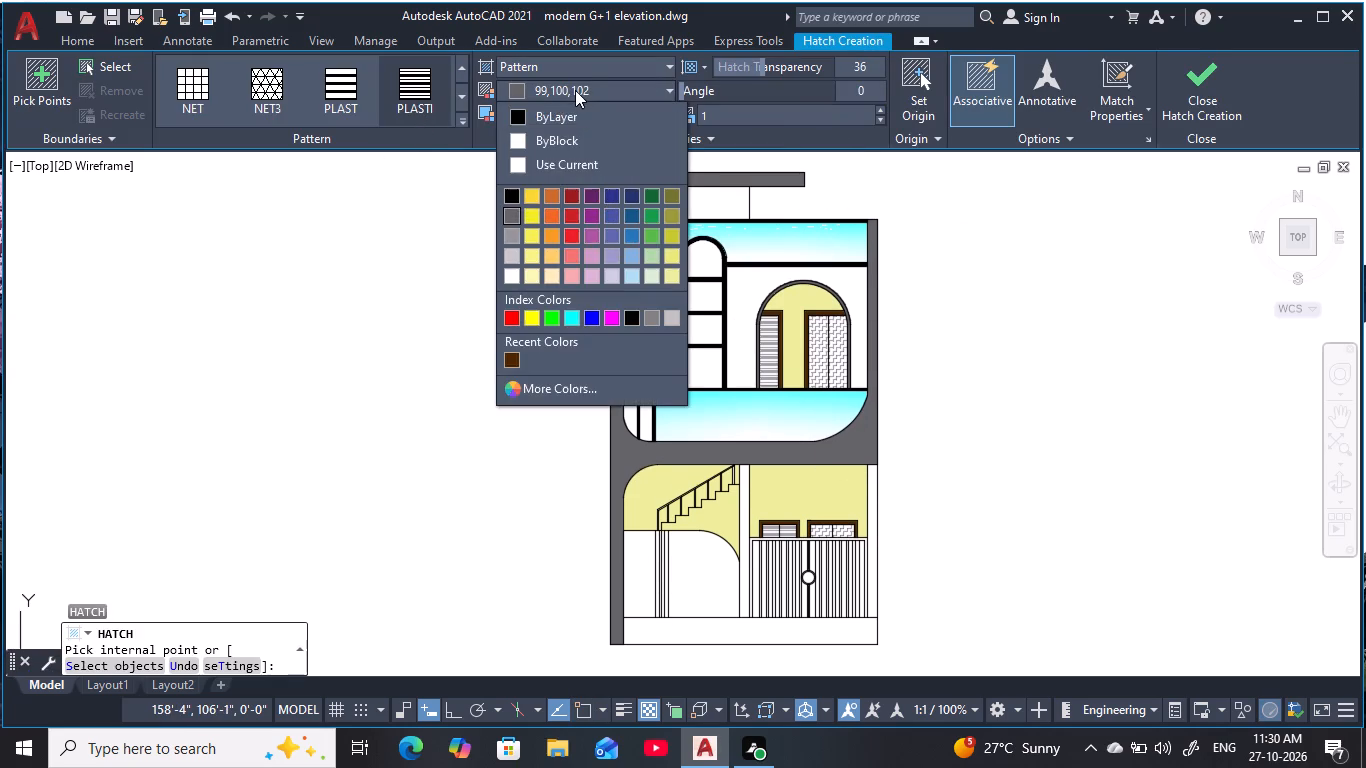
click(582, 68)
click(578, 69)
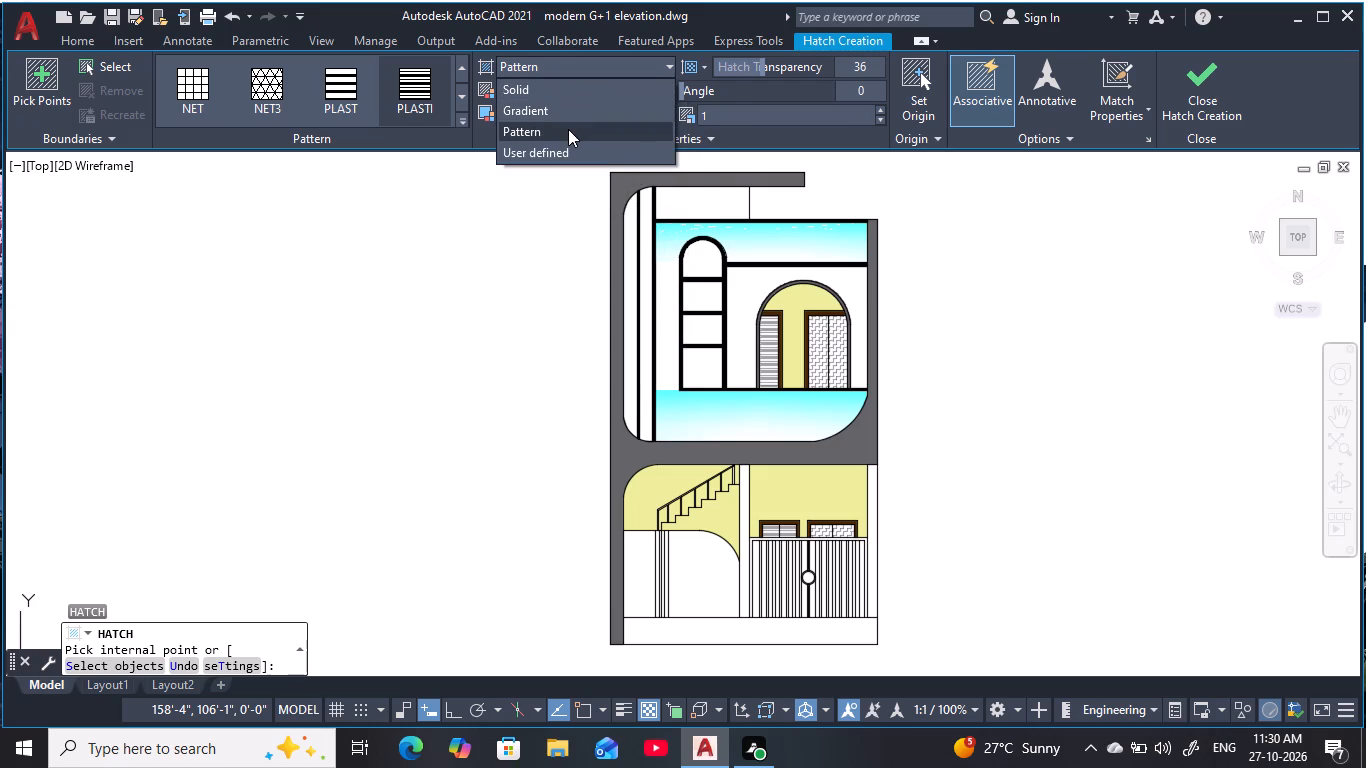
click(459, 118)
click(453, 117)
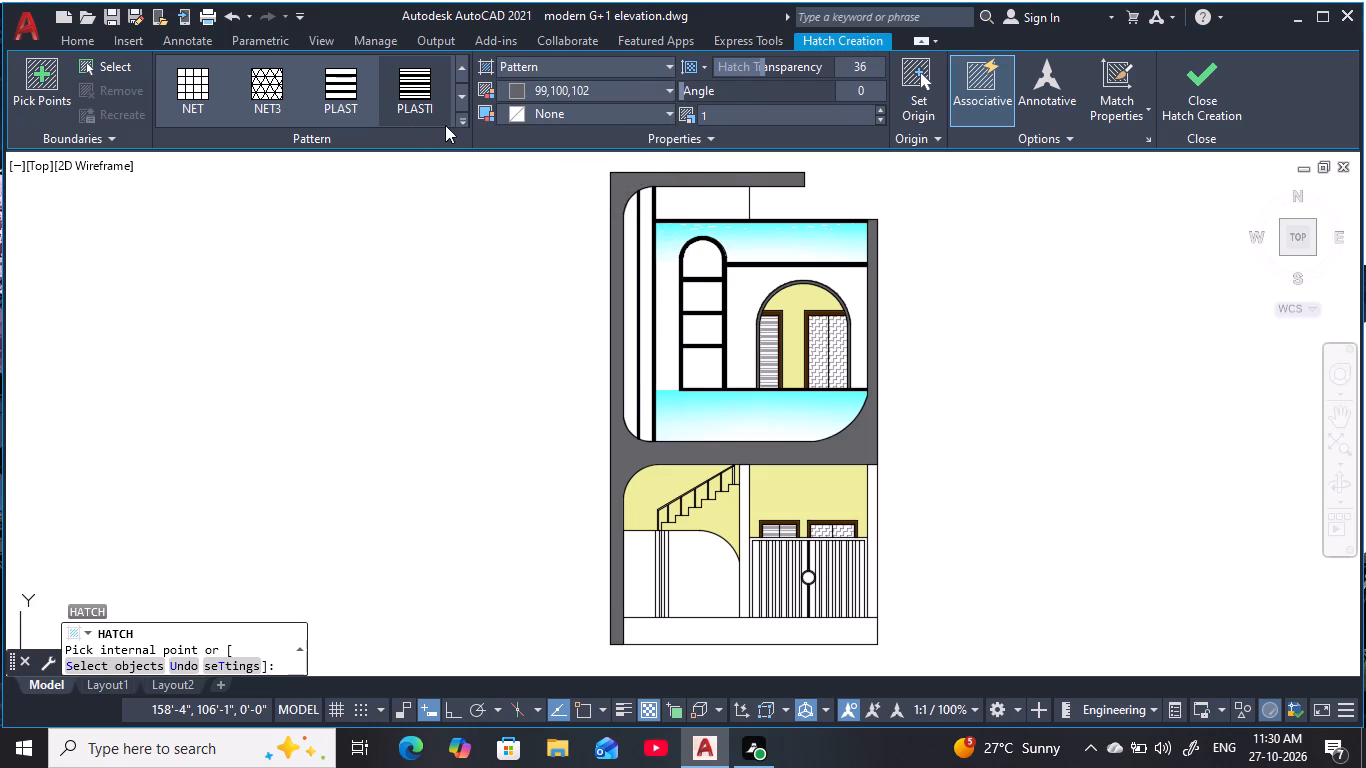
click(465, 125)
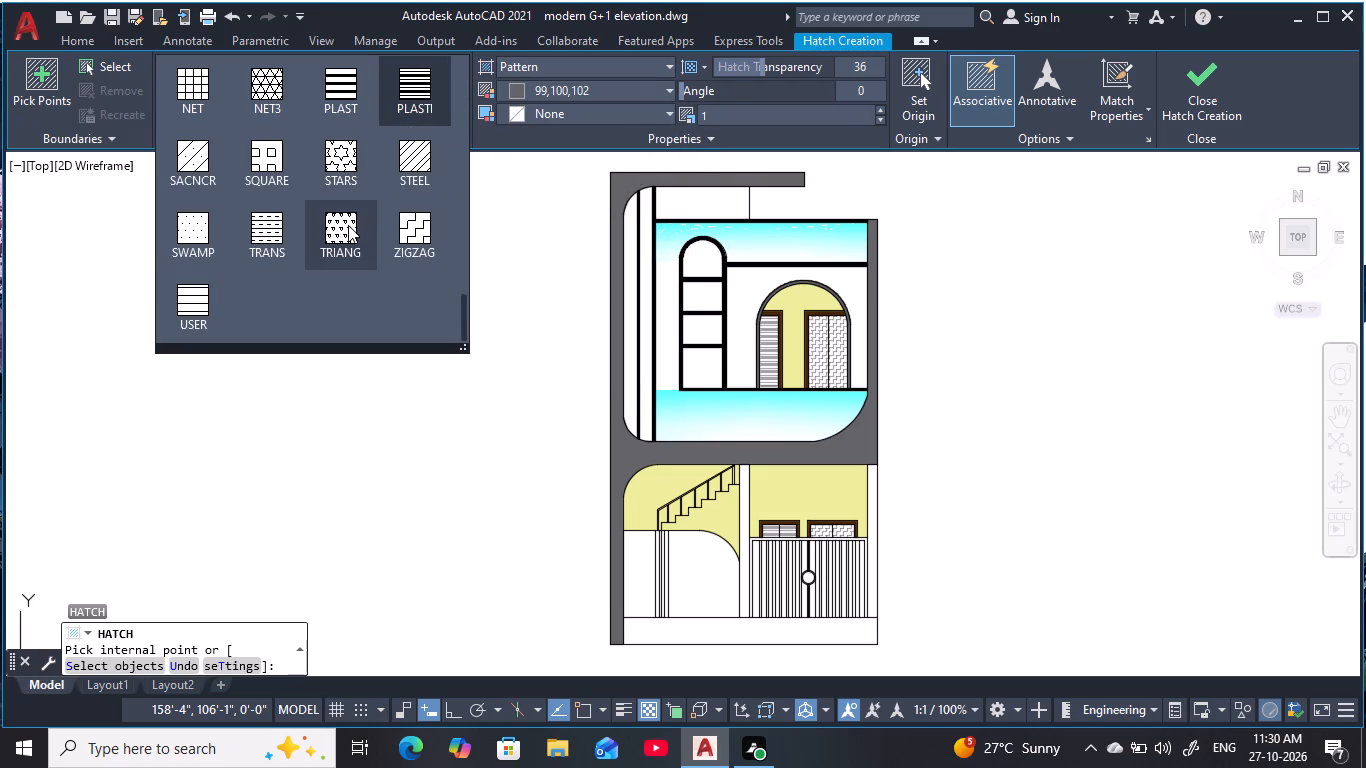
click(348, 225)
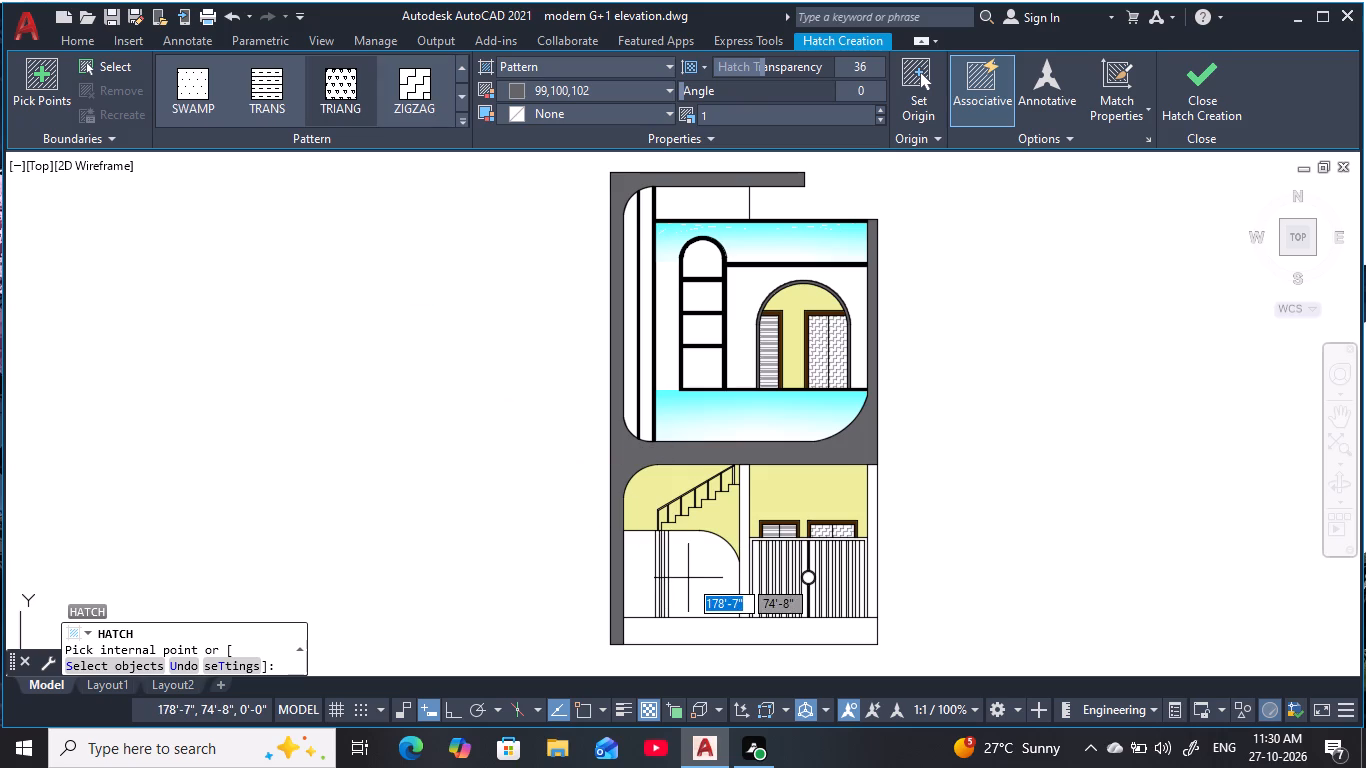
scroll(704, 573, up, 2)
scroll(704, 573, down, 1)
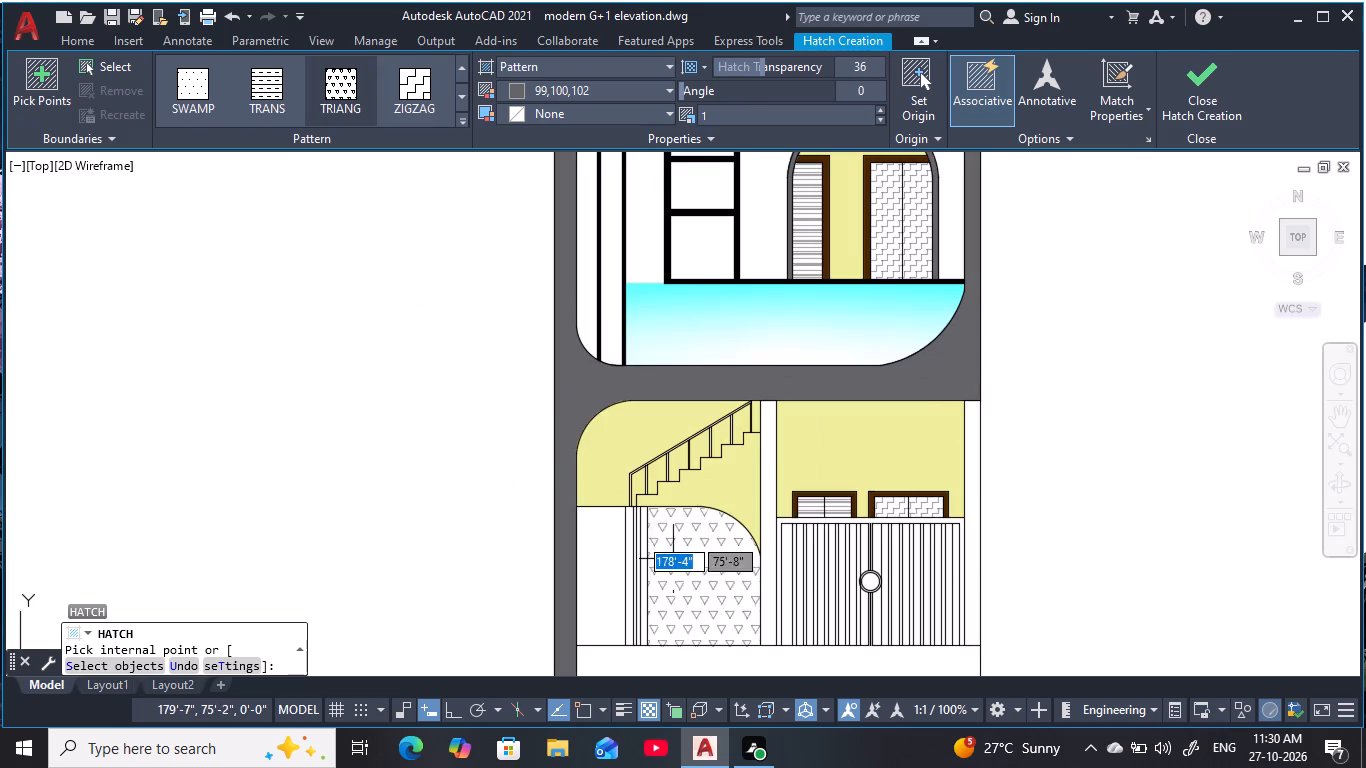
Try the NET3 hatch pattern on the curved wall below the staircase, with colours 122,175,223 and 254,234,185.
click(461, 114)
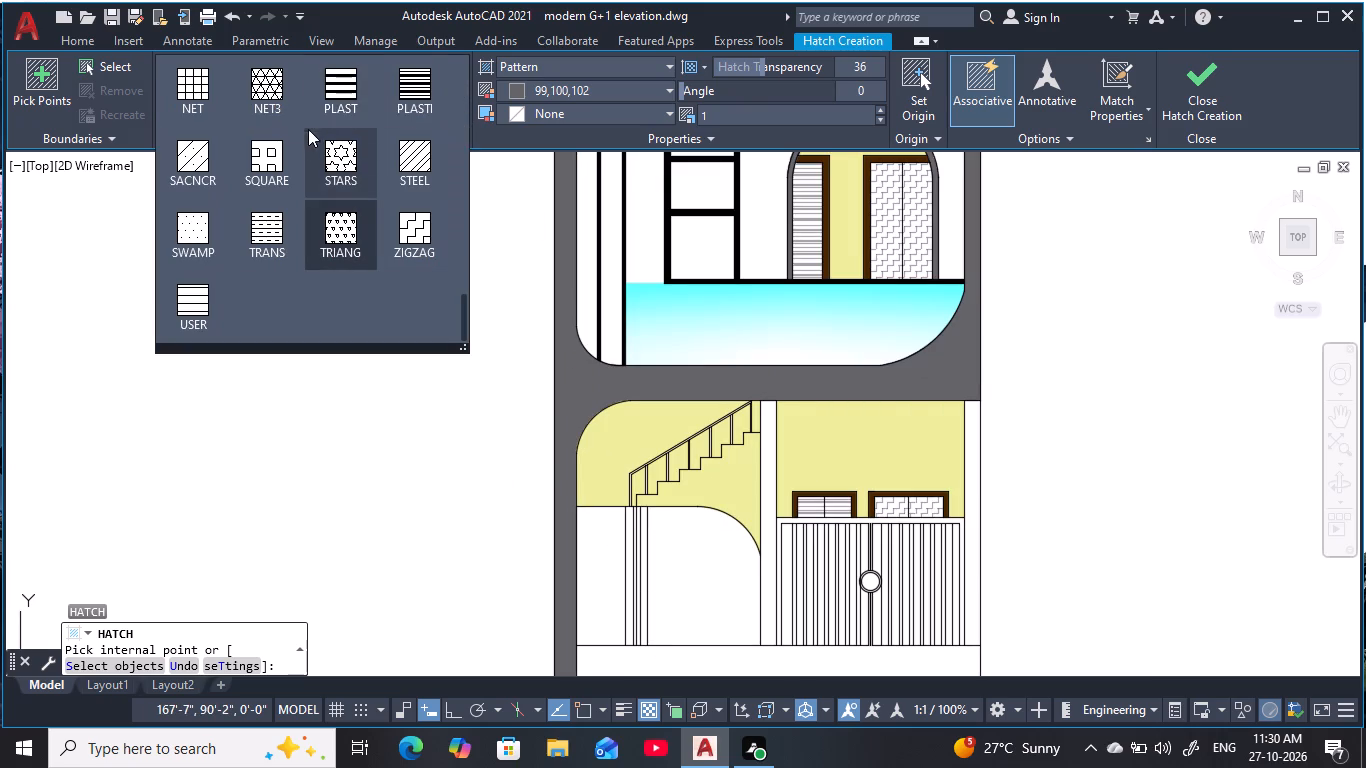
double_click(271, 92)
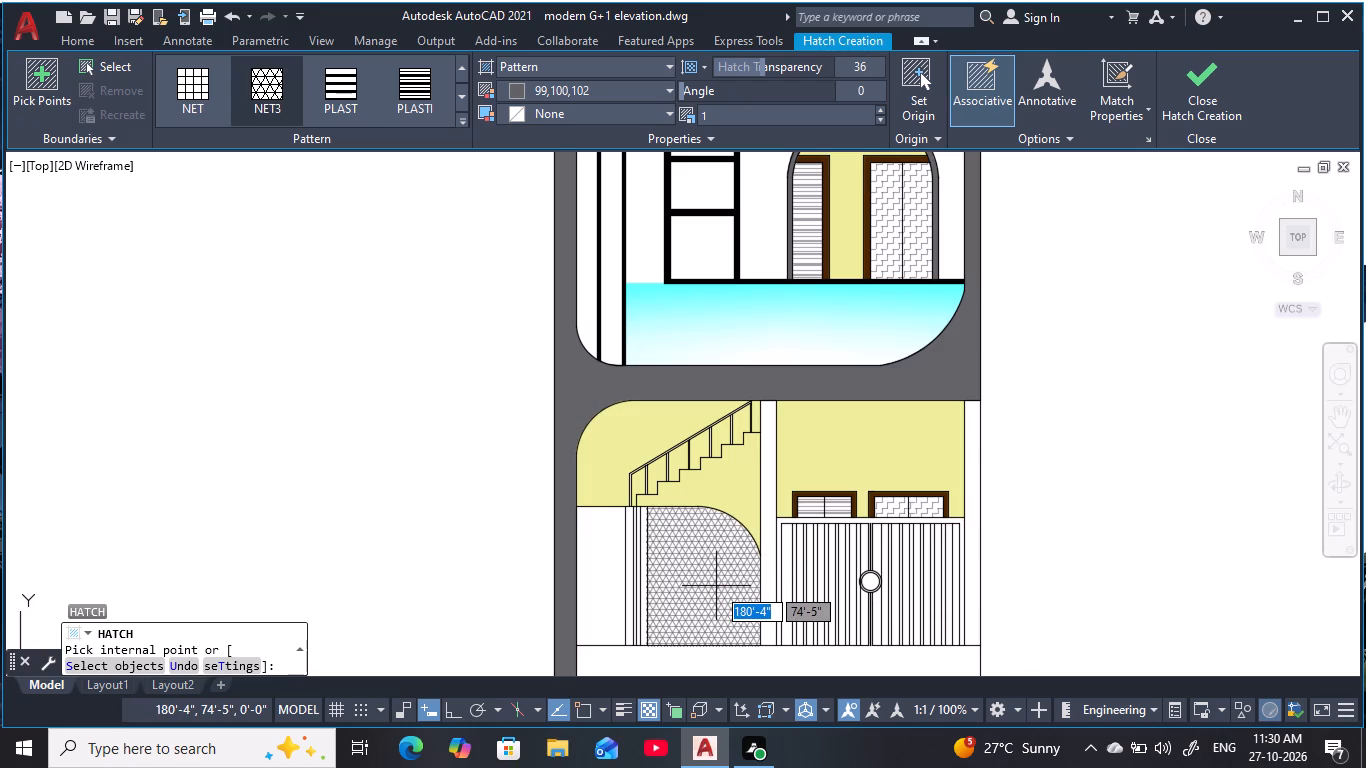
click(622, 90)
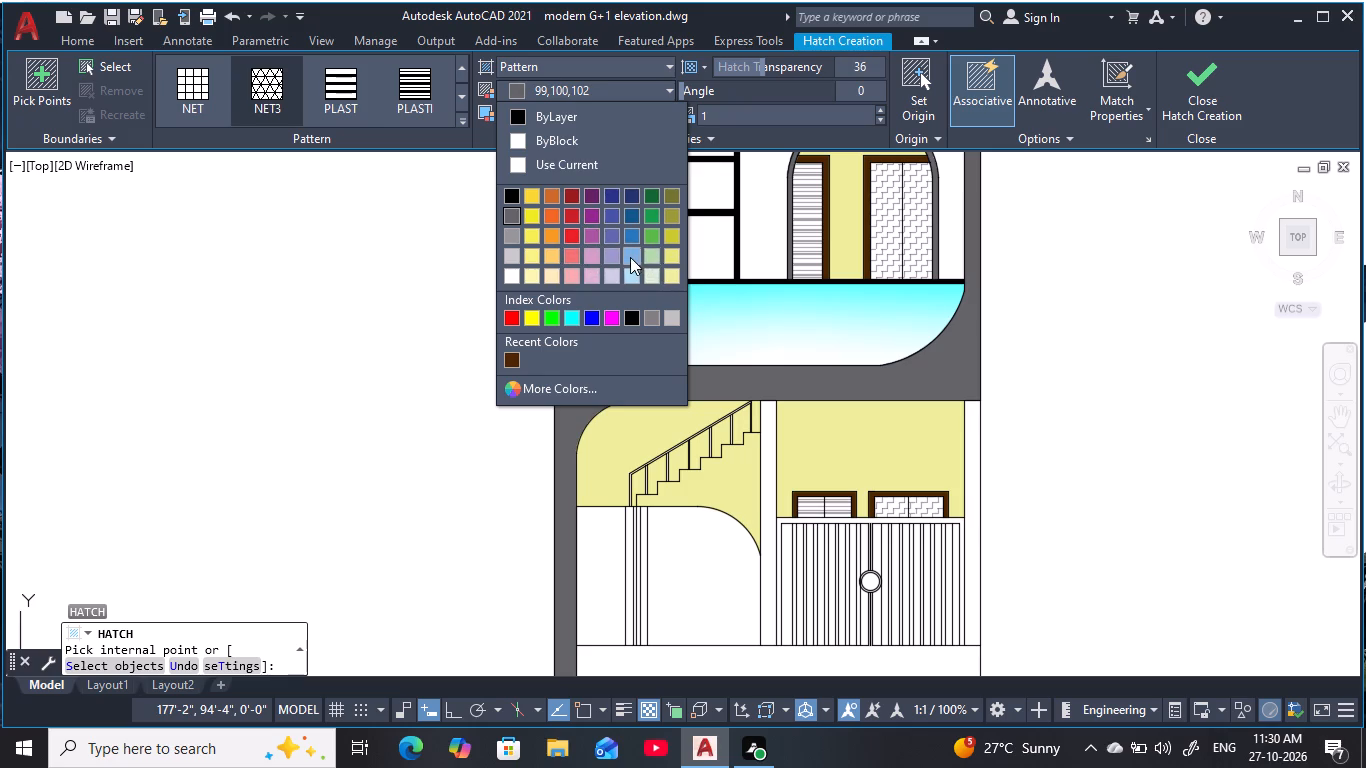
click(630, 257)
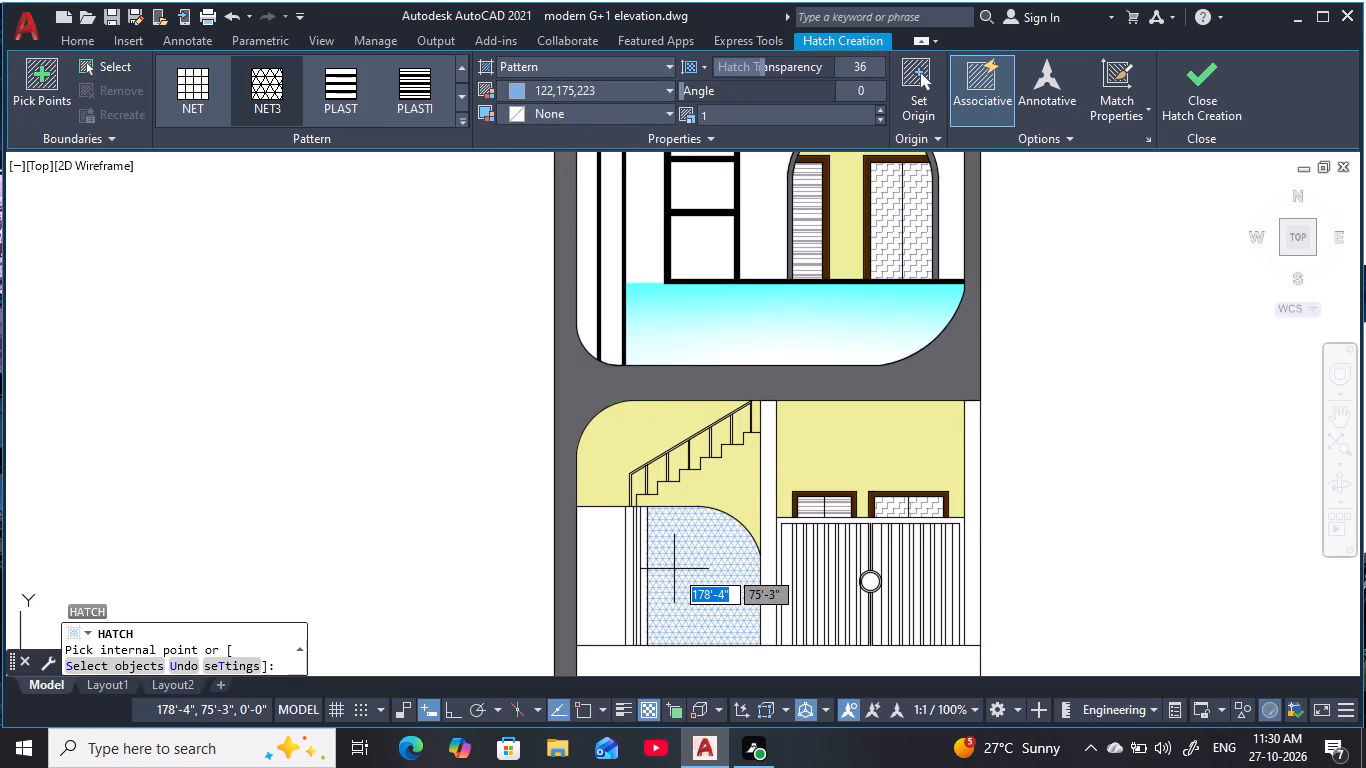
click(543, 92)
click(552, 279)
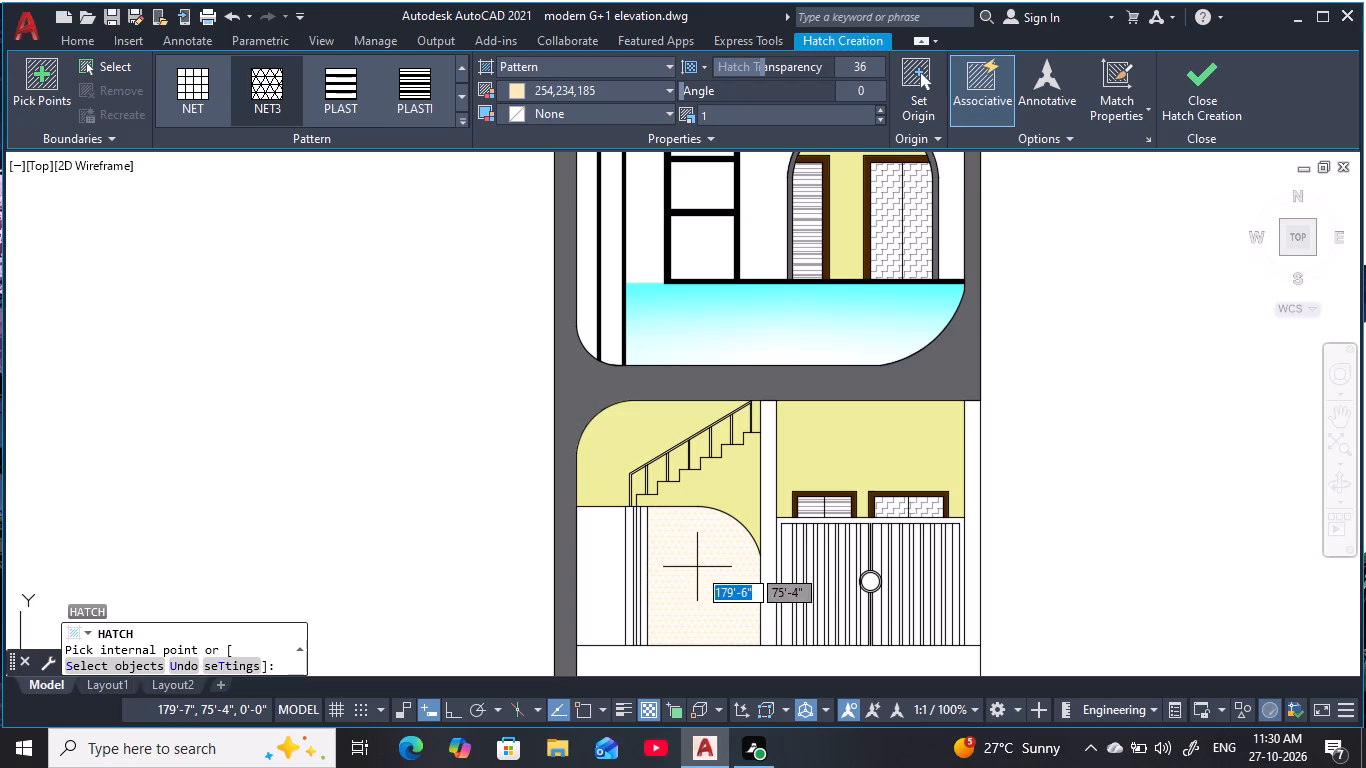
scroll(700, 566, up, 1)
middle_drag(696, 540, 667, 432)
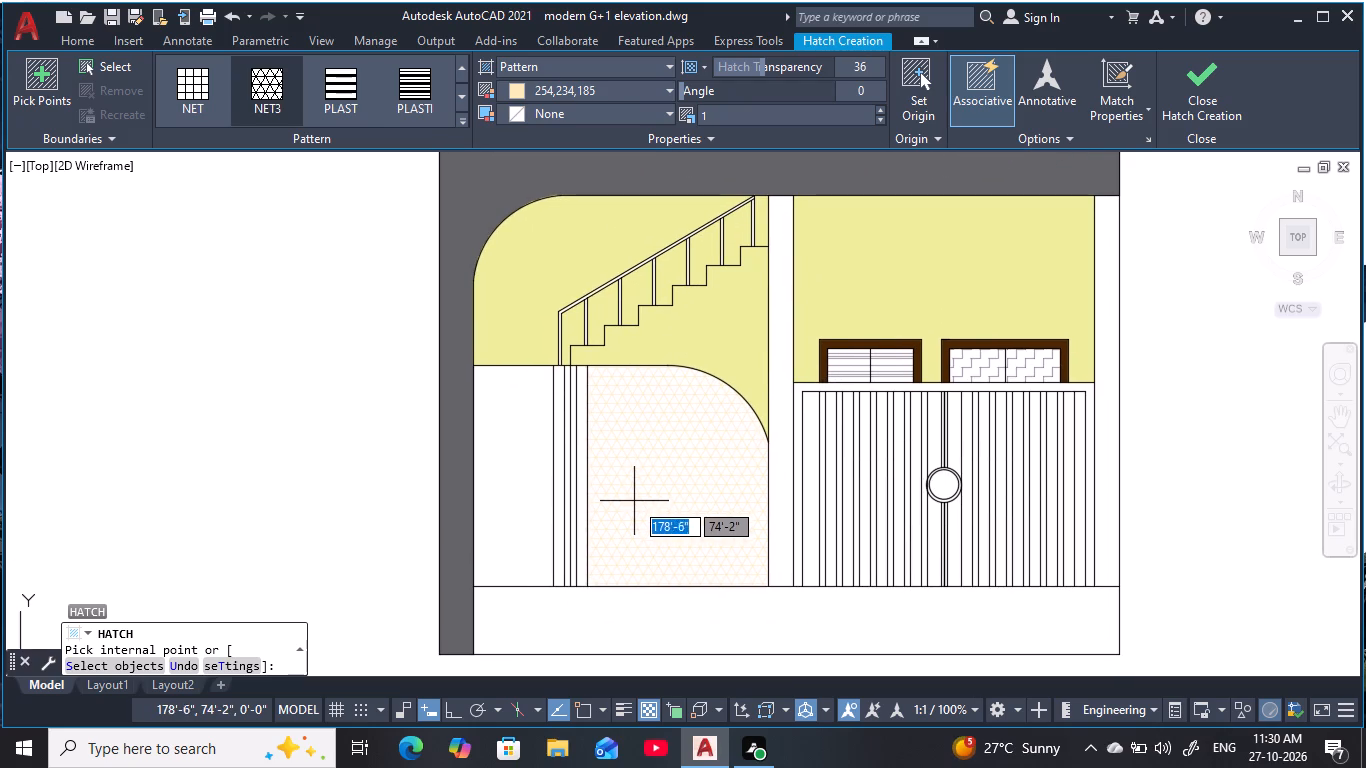
Set the hatch transparency to 0 and try the MUDST pattern in grey 99,100,102 on the same wall.
click(459, 120)
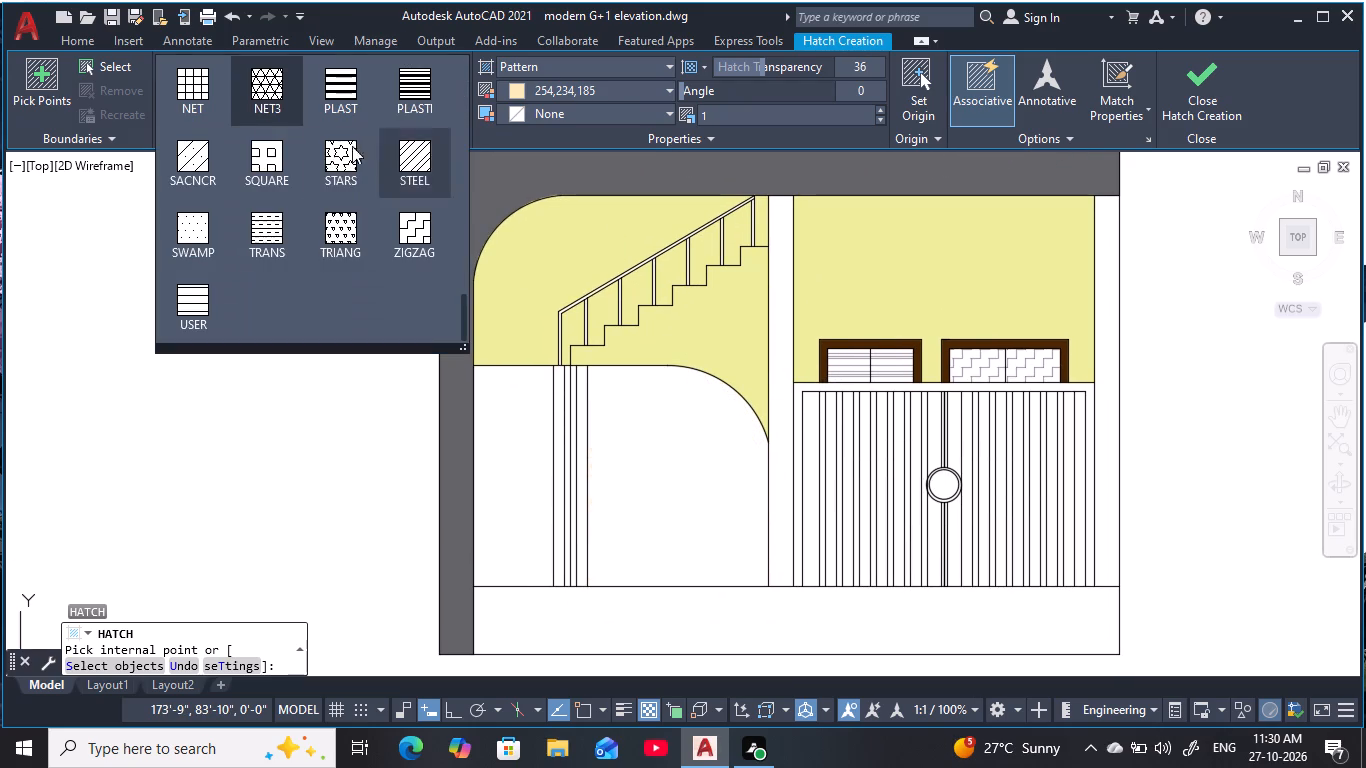
scroll(318, 250, up, 2)
drag(770, 67, 599, 79)
click(458, 117)
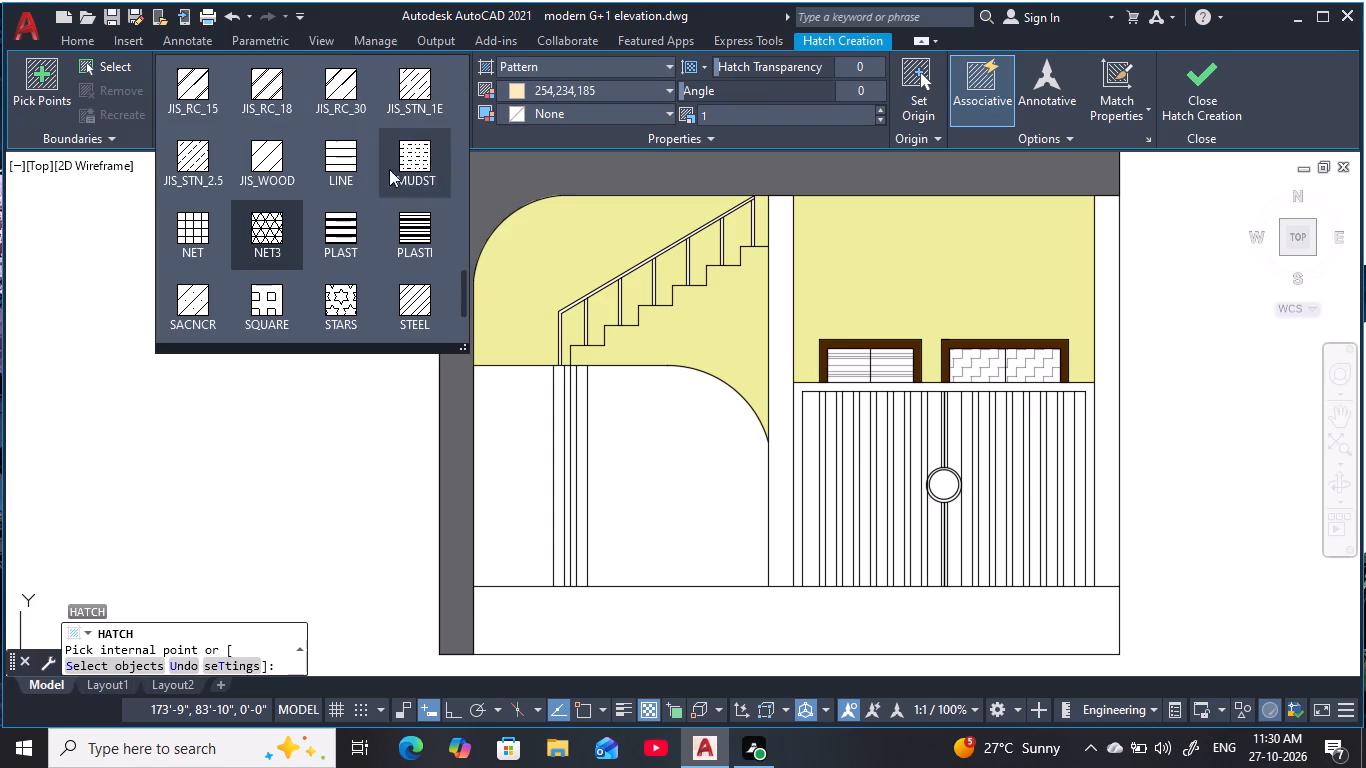
click(421, 174)
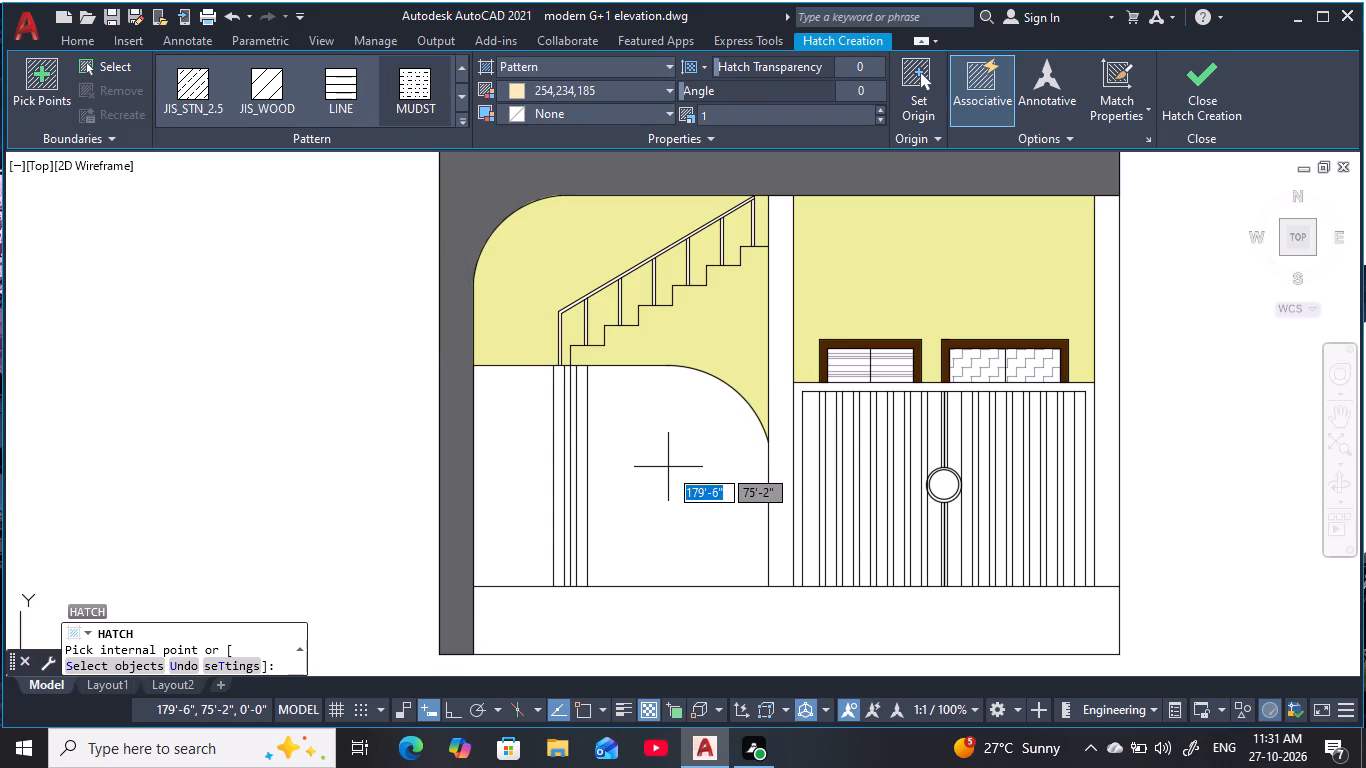
click(637, 96)
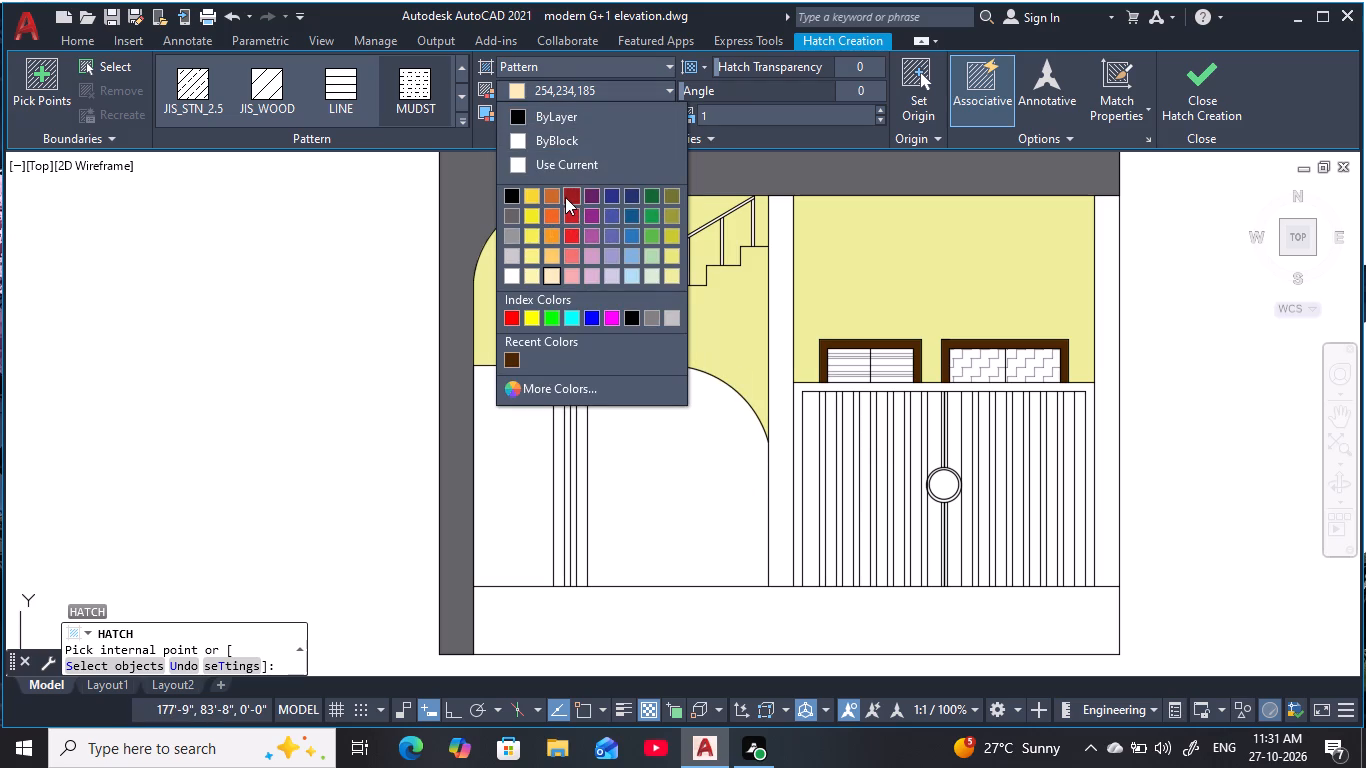
click(508, 217)
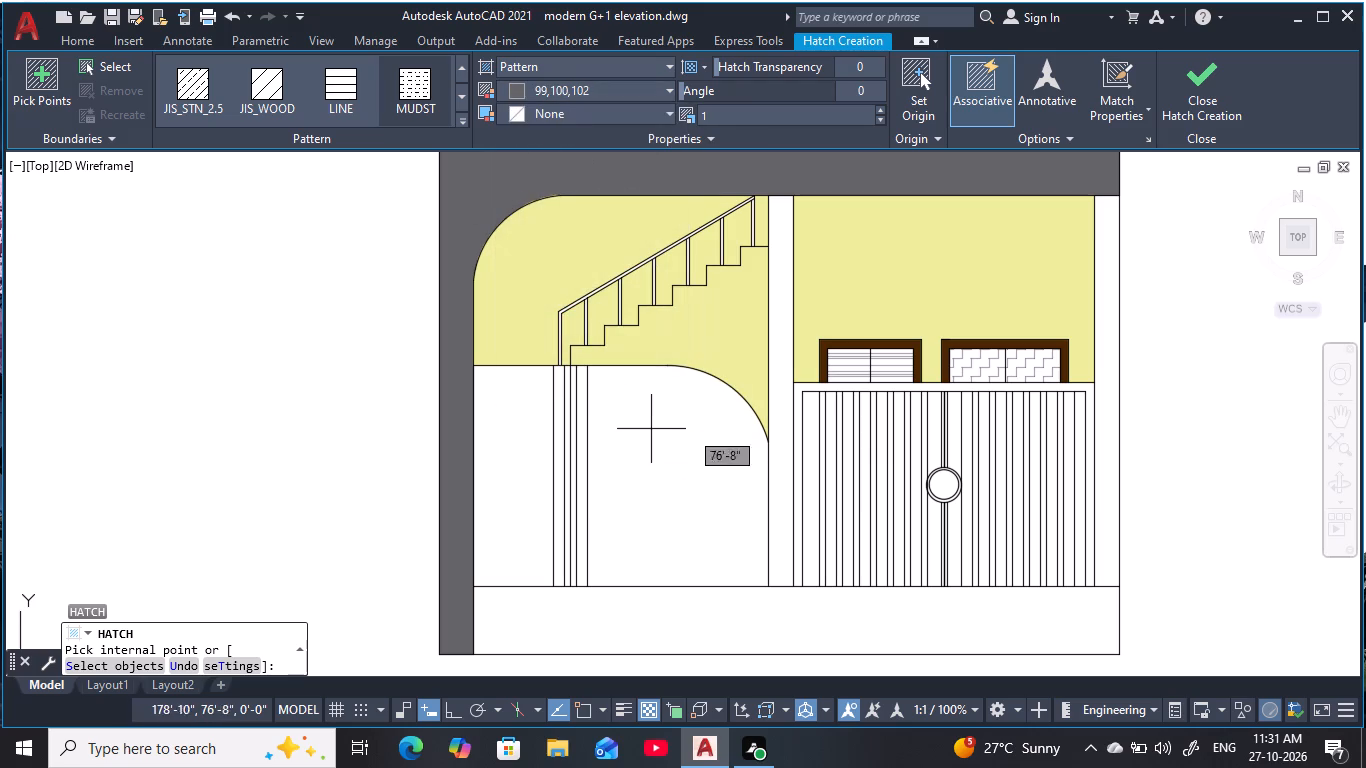
scroll(674, 435, down, 1)
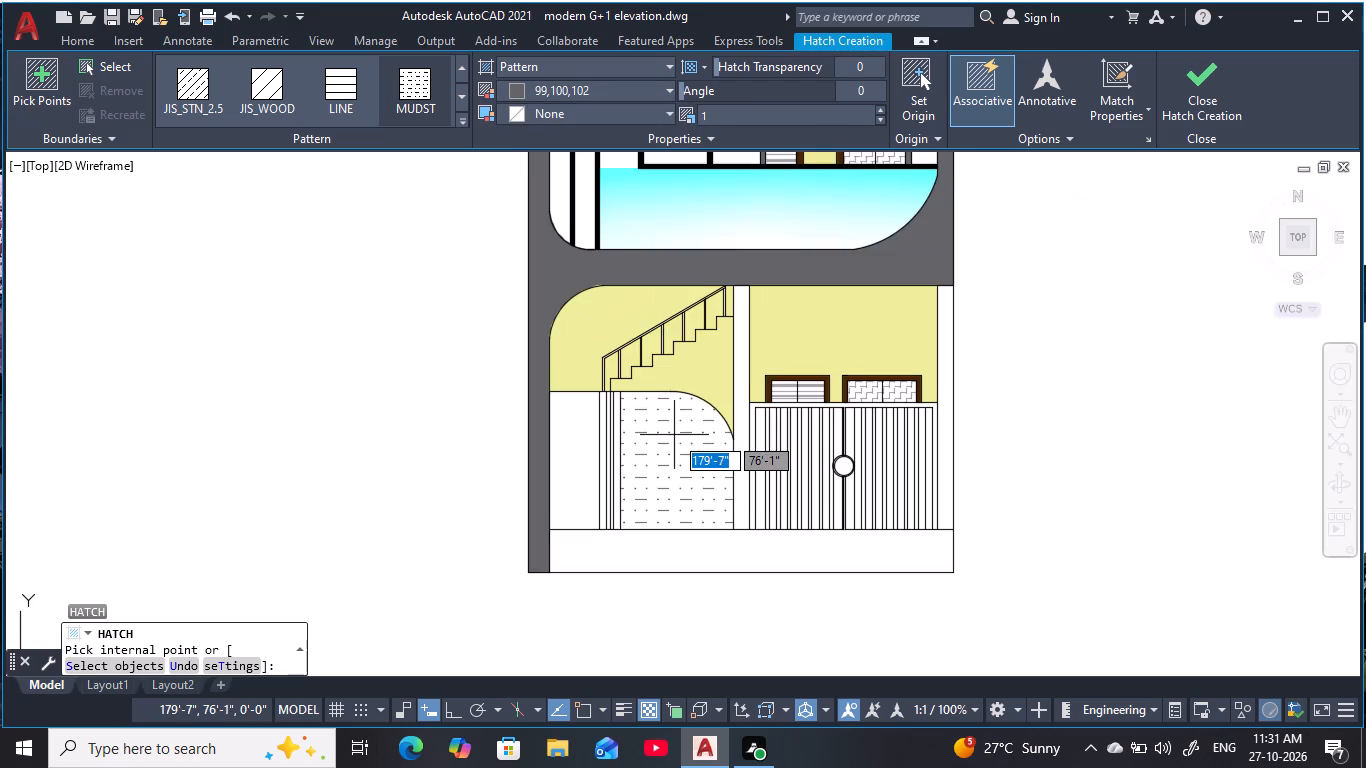
middle_drag(674, 435, 669, 471)
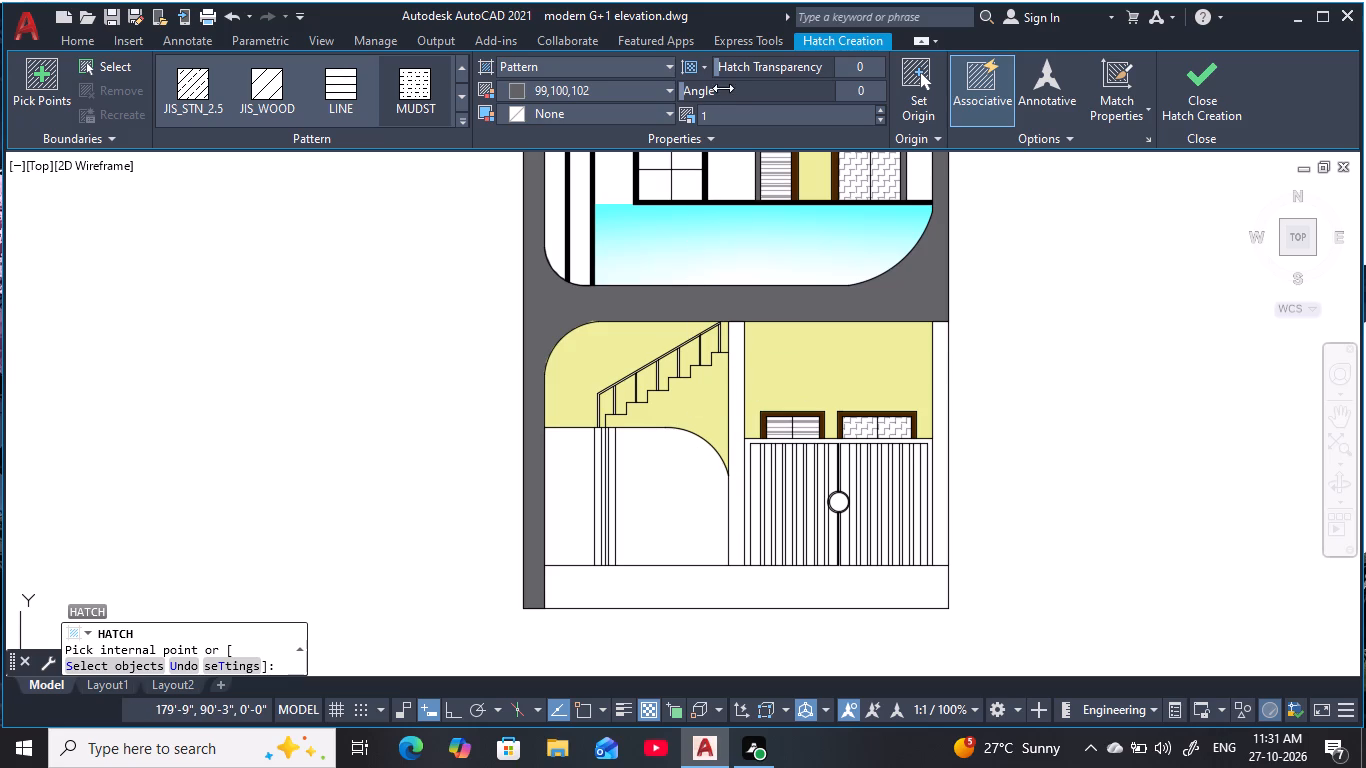
Fill both wall sections below the ground-floor staircase and the long plinth strip with solid light grey 199,200,202.
click(663, 95)
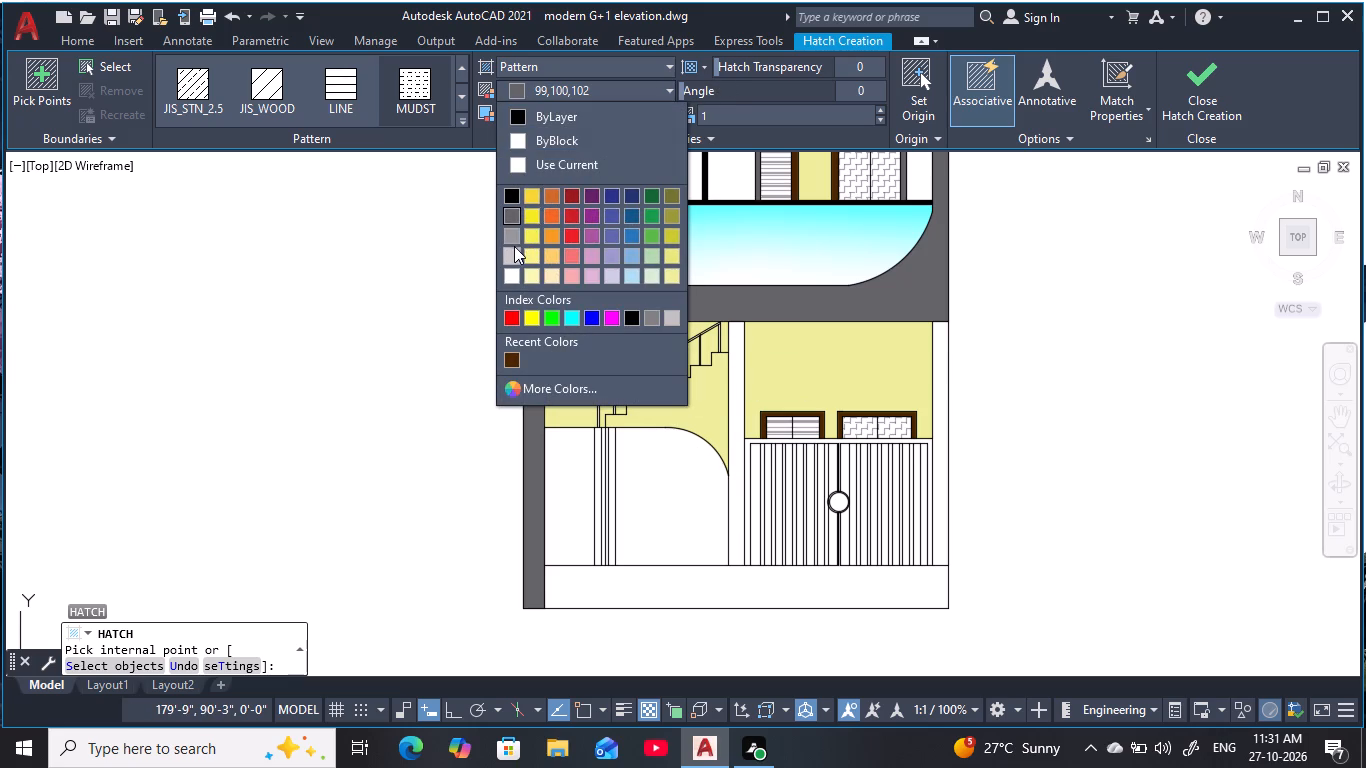
click(511, 253)
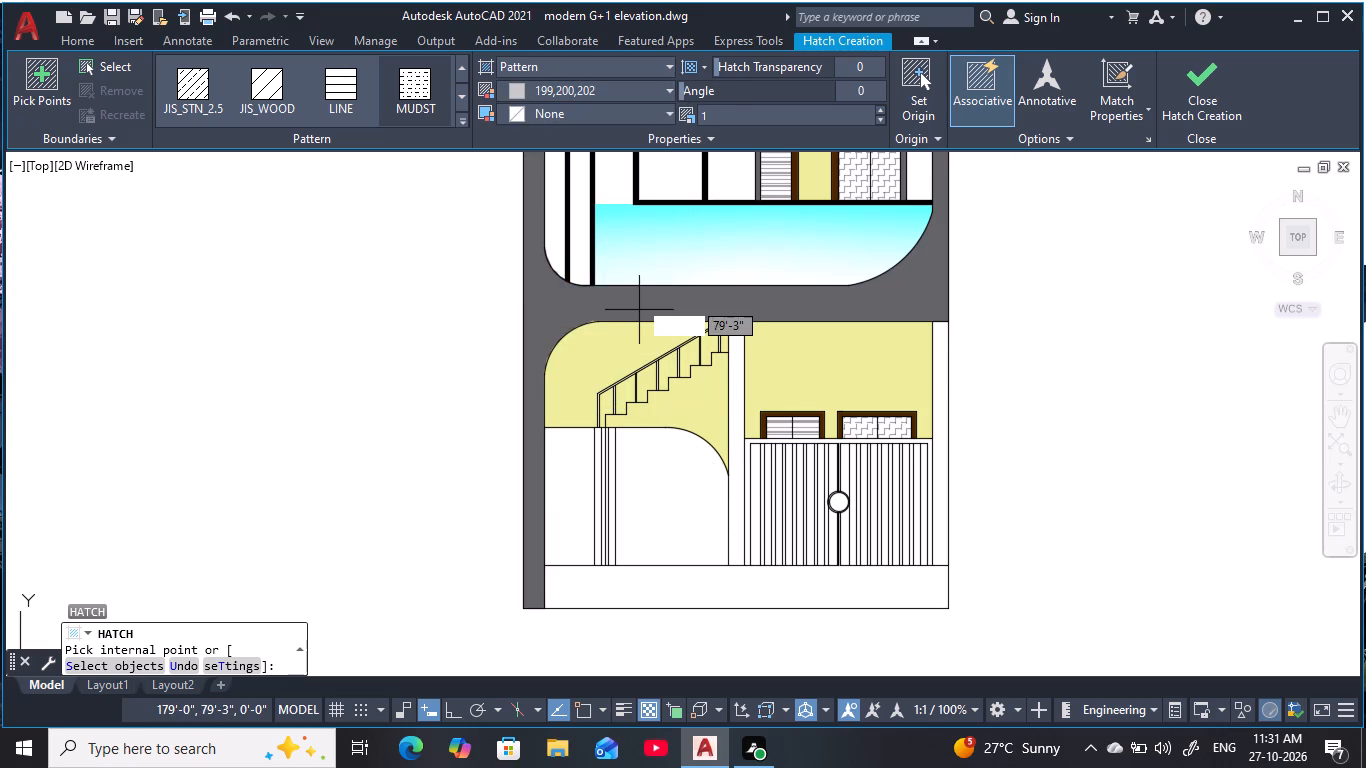
click(611, 68)
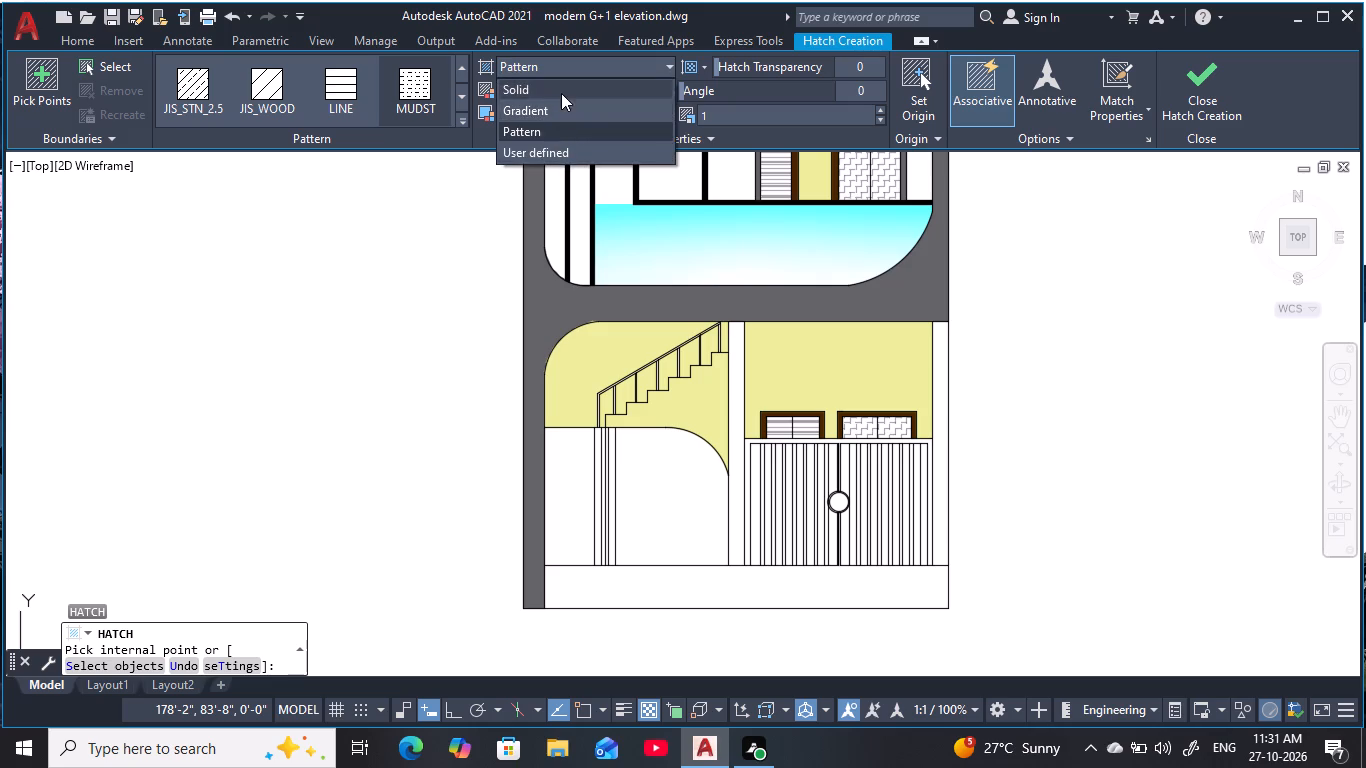
click(561, 93)
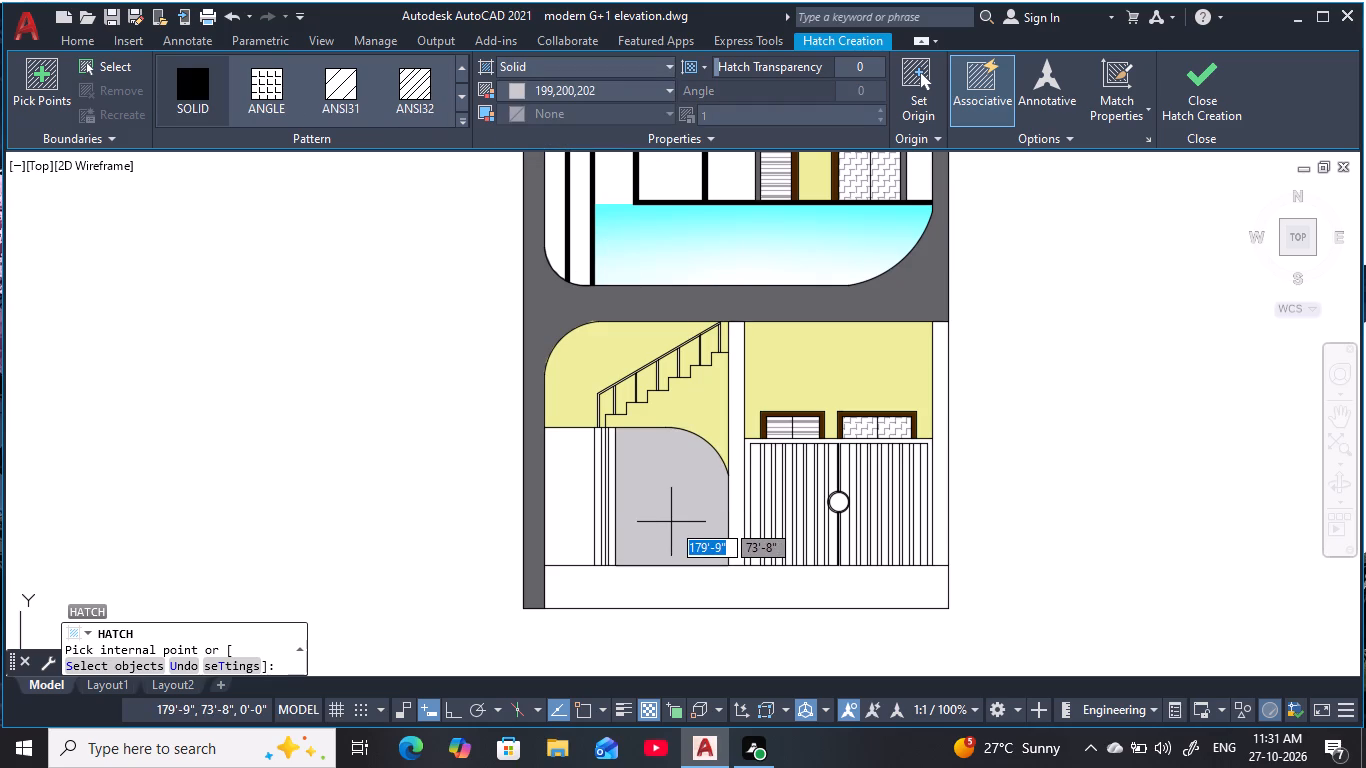
click(671, 522)
click(573, 501)
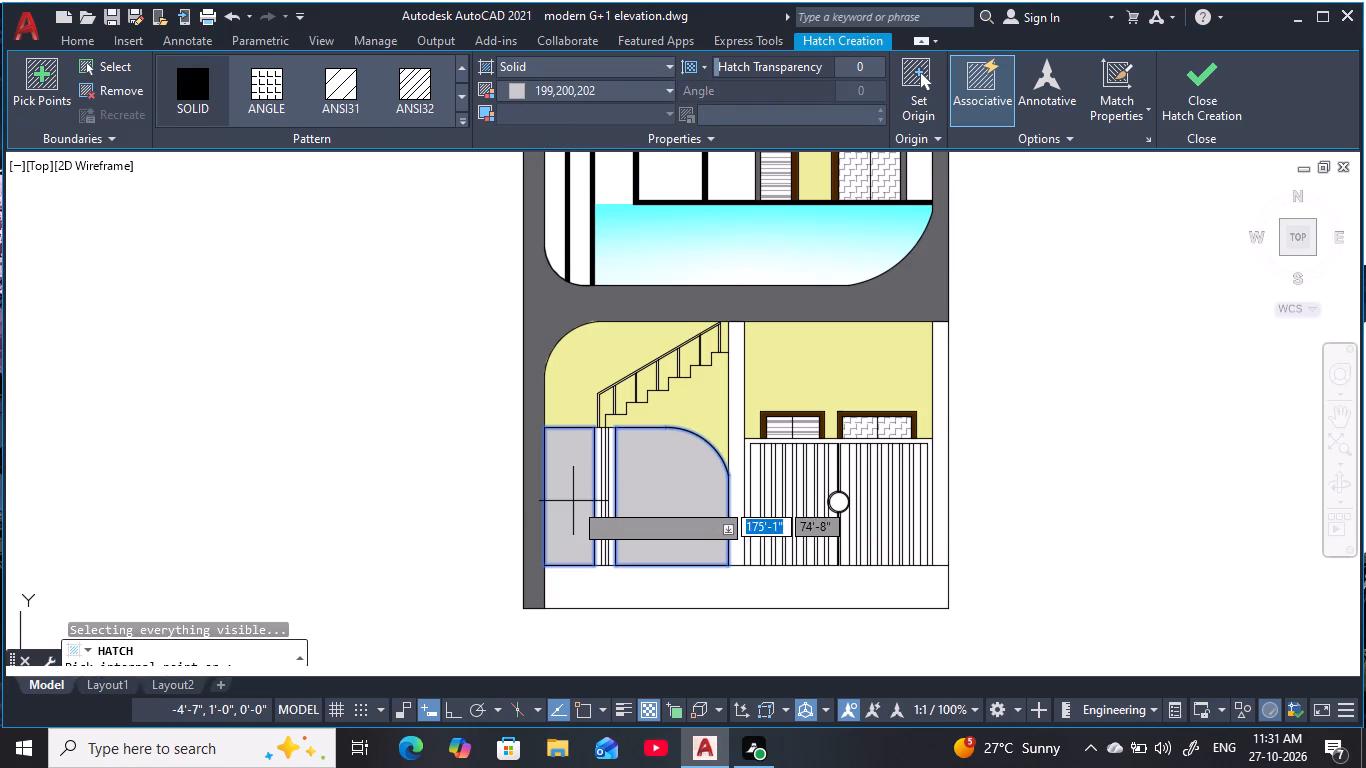
click(735, 593)
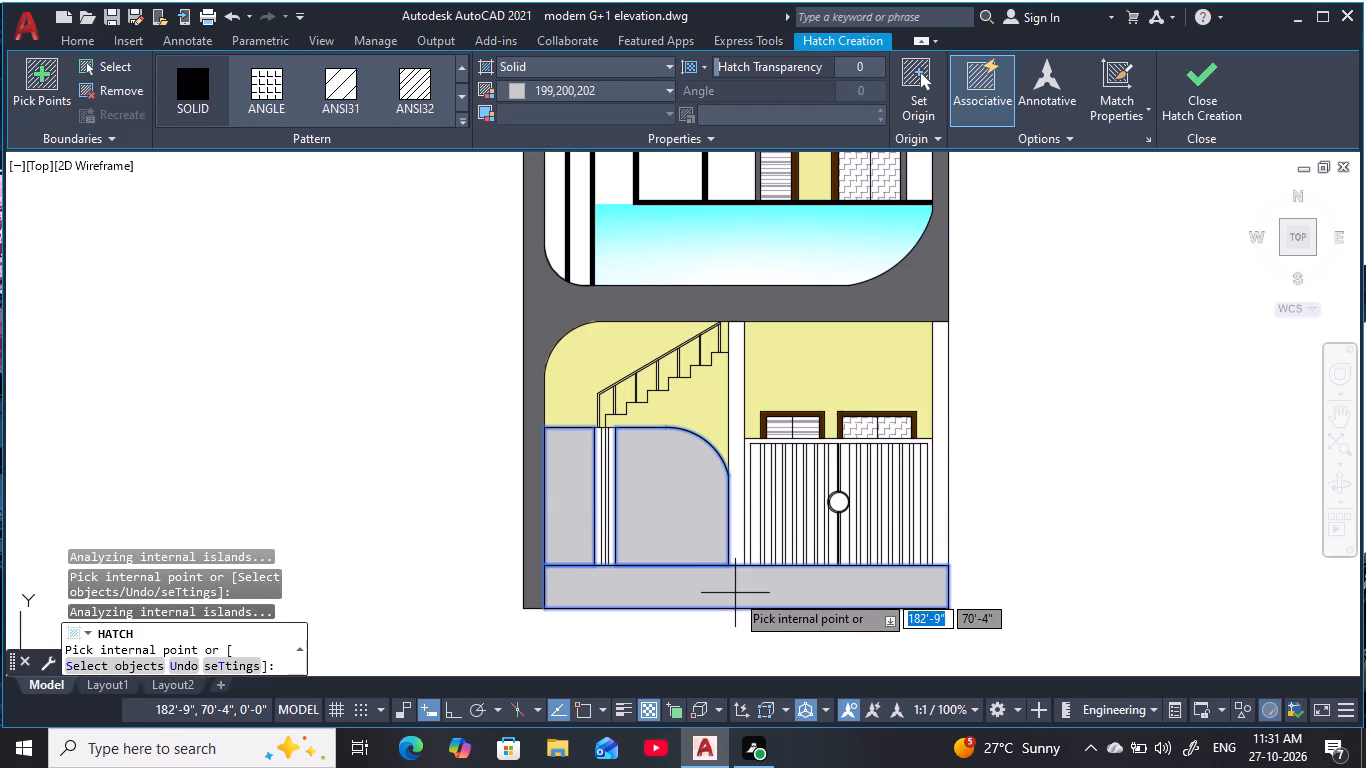
Add the first-floor wall around the arch, the block under the roof slab and the inner vertical strip to the solid 199,200,202 fill.
middle_drag(965, 520, 952, 639)
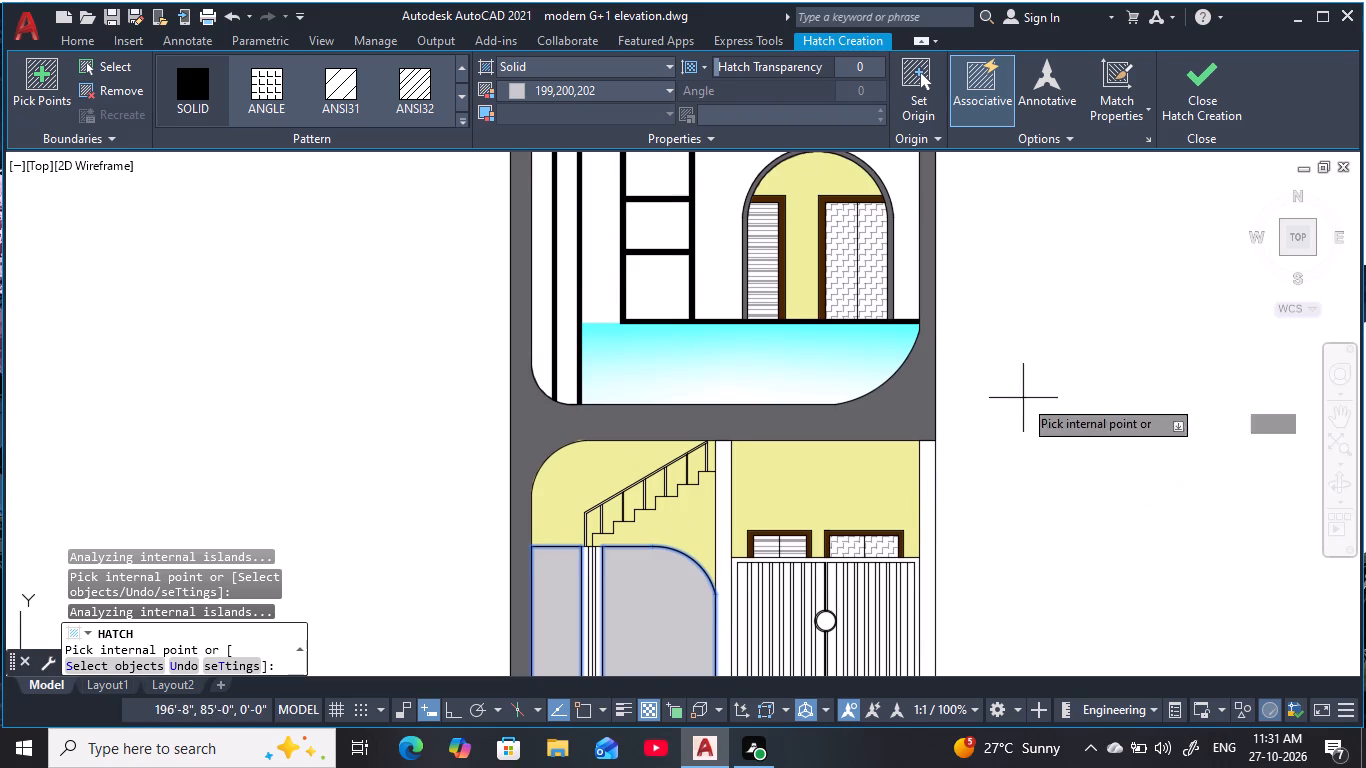
middle_drag(1023, 399, 1003, 524)
click(706, 319)
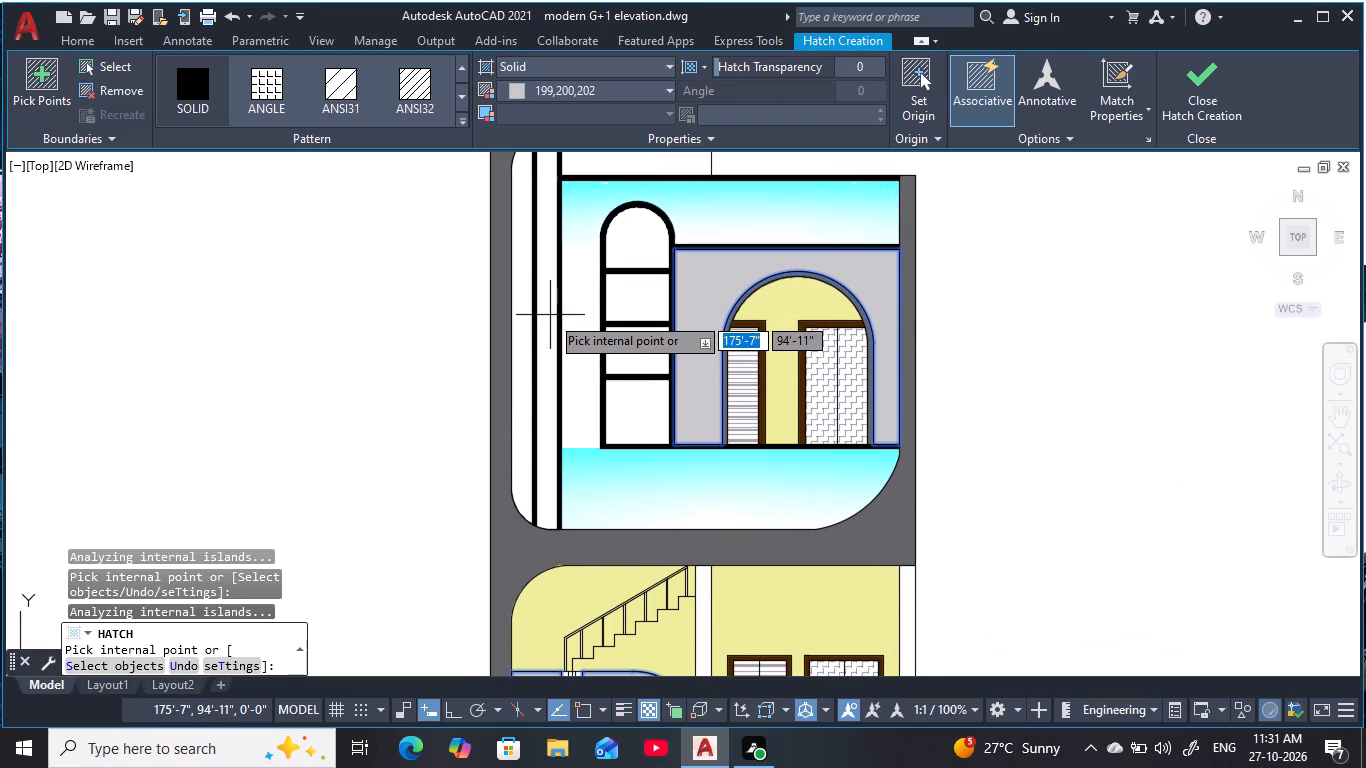
middle_drag(553, 318, 631, 472)
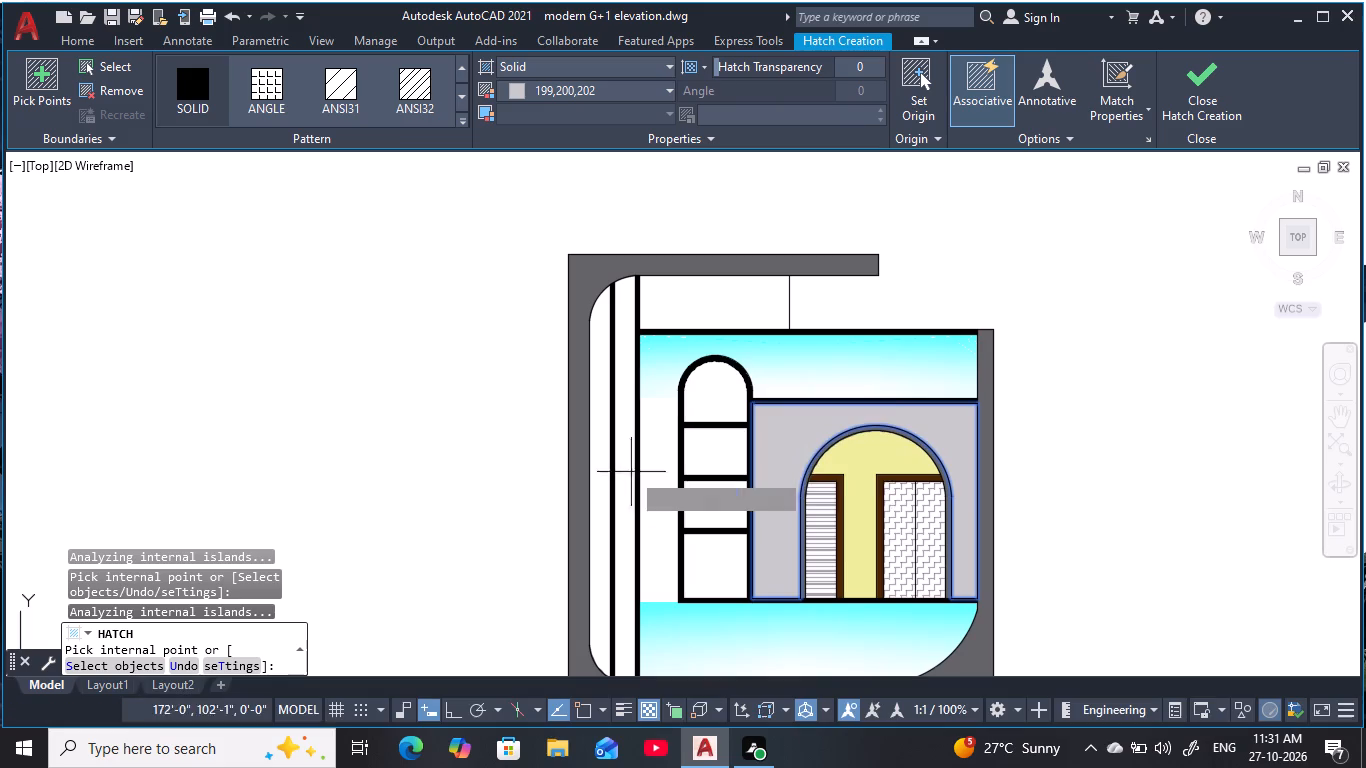
click(706, 309)
click(623, 337)
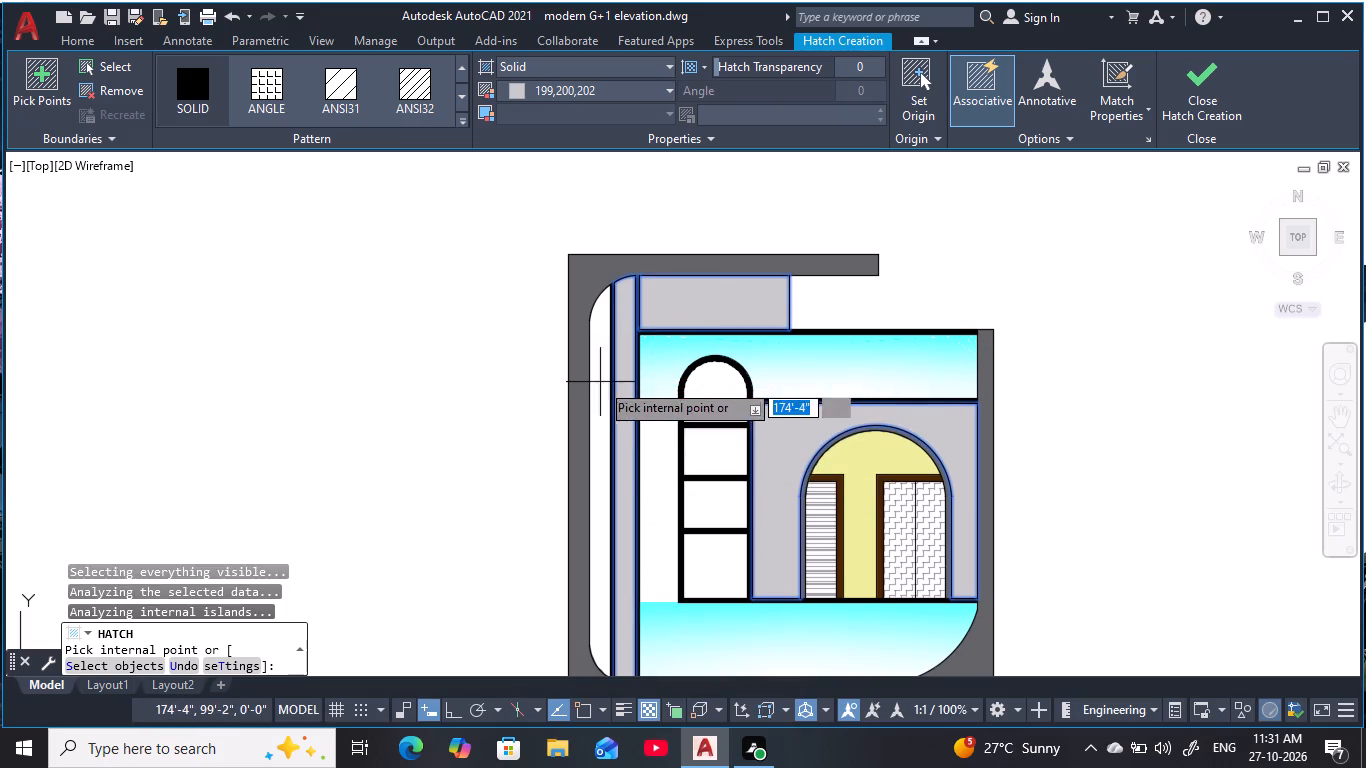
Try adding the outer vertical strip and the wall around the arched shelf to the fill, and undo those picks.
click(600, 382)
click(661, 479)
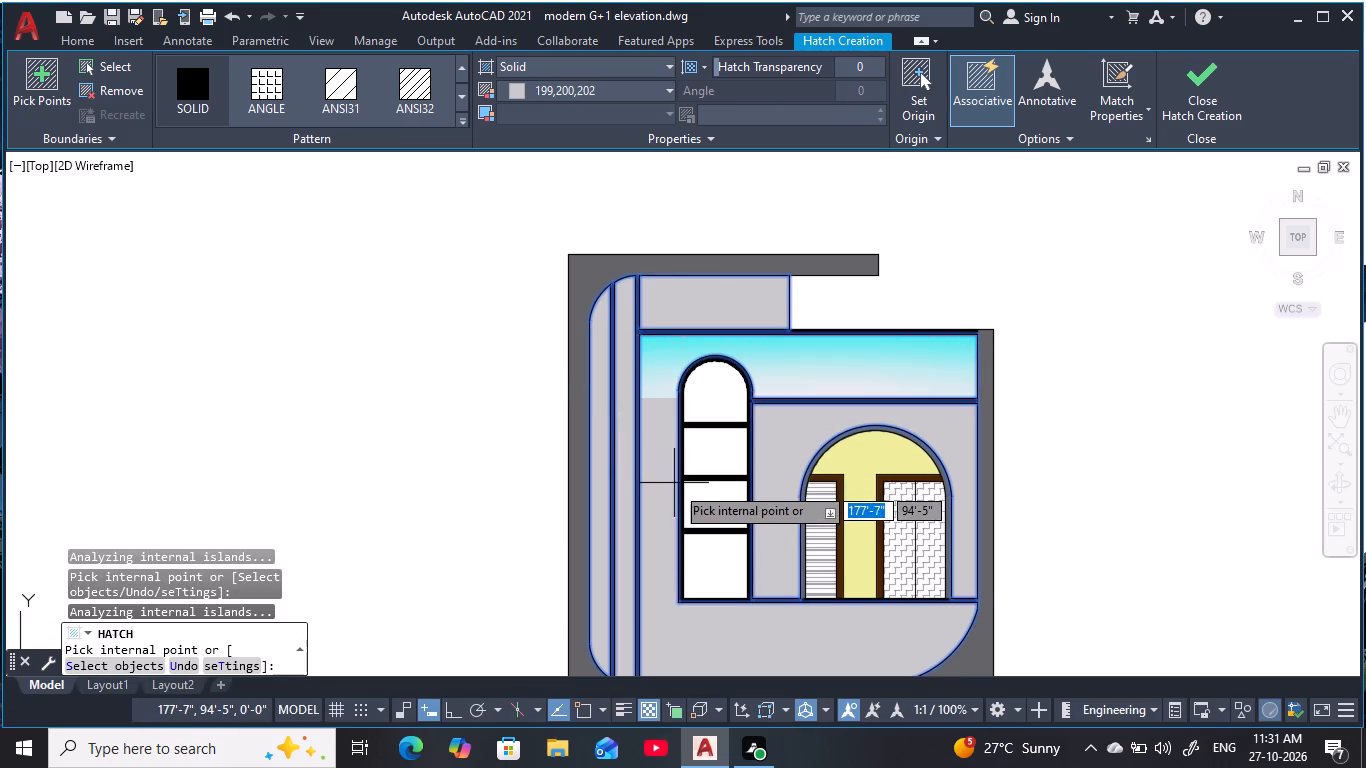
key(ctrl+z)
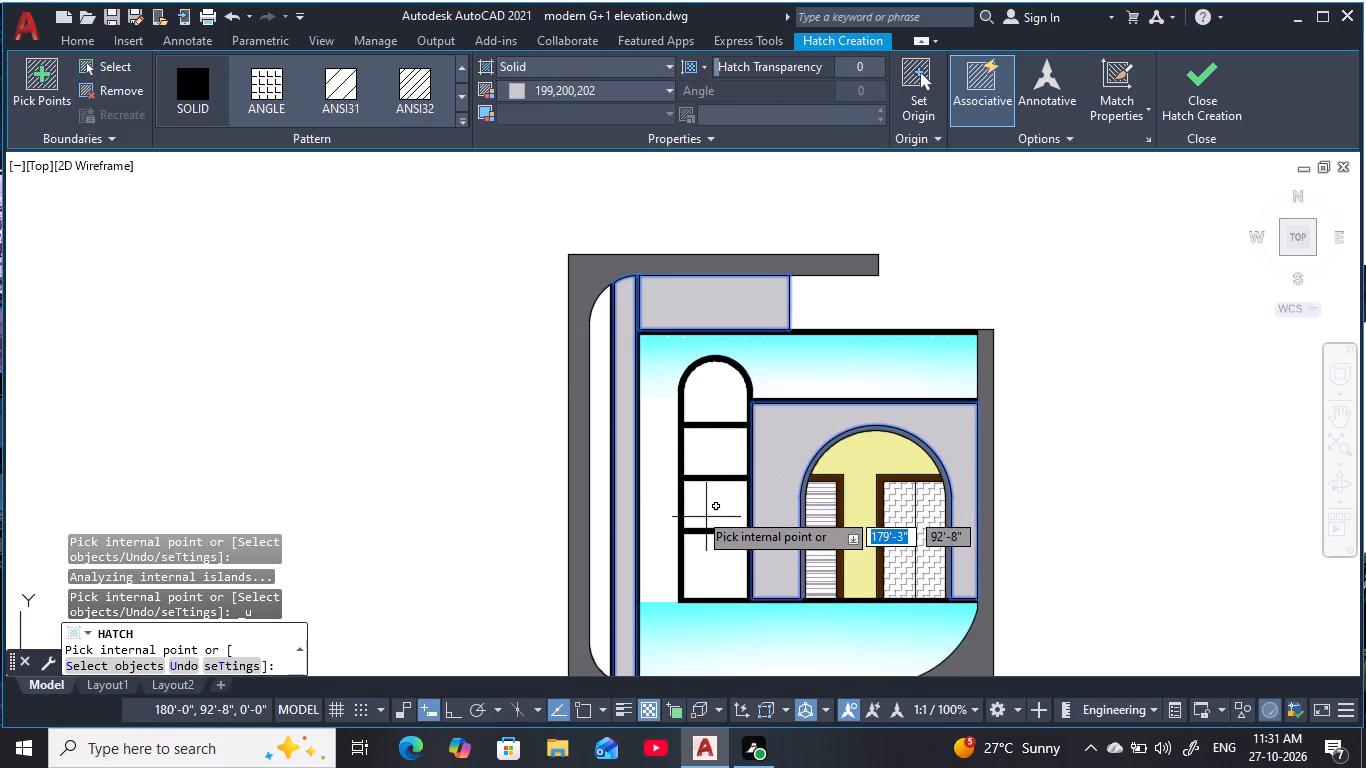
Add the outer vertical strip beside the dark first-floor frame to the solid 199,200,202 fill and finish the hatch.
middle_drag(698, 499, 751, 416)
click(653, 479)
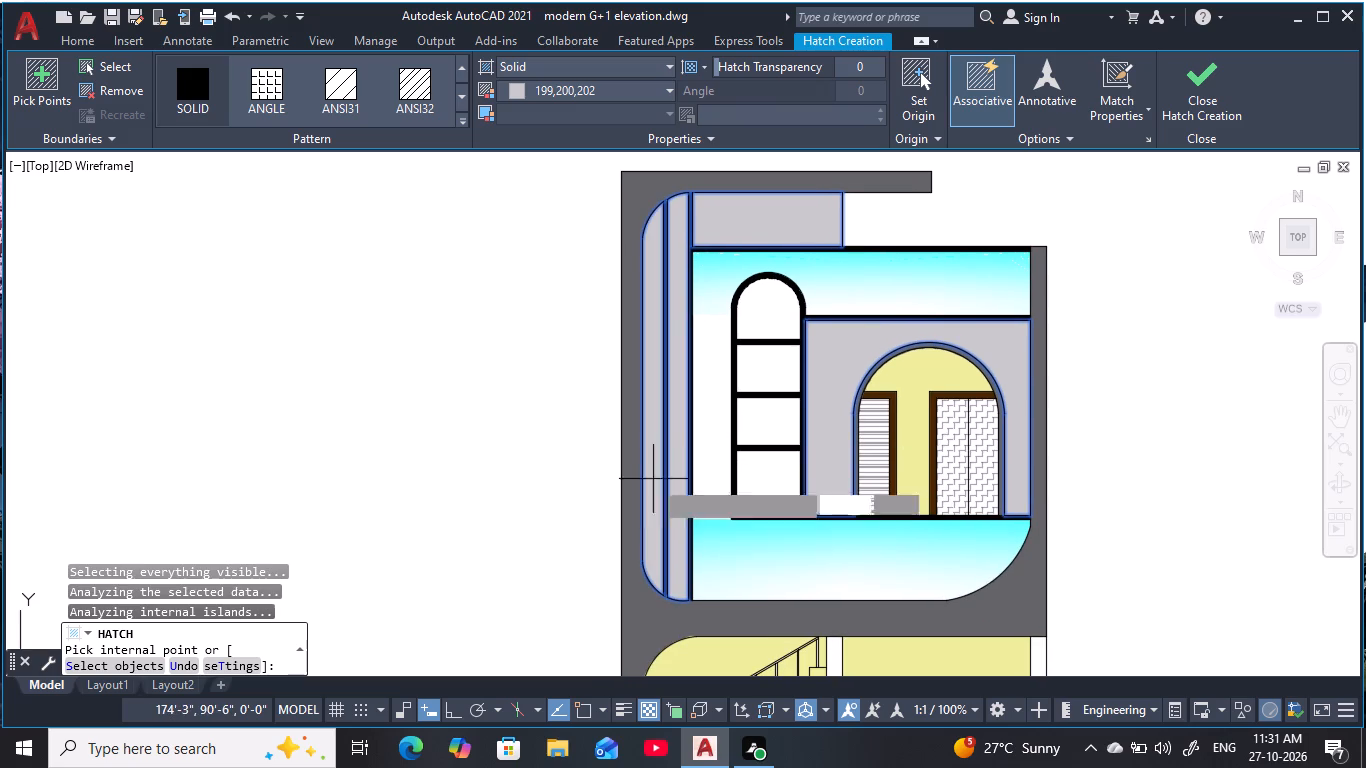
key(Escape)
key(Escape)
key(Escape)
key(Escape)
key(Escape)
scroll(1102, 411, down, 1)
middle_drag(1102, 411, 991, 332)
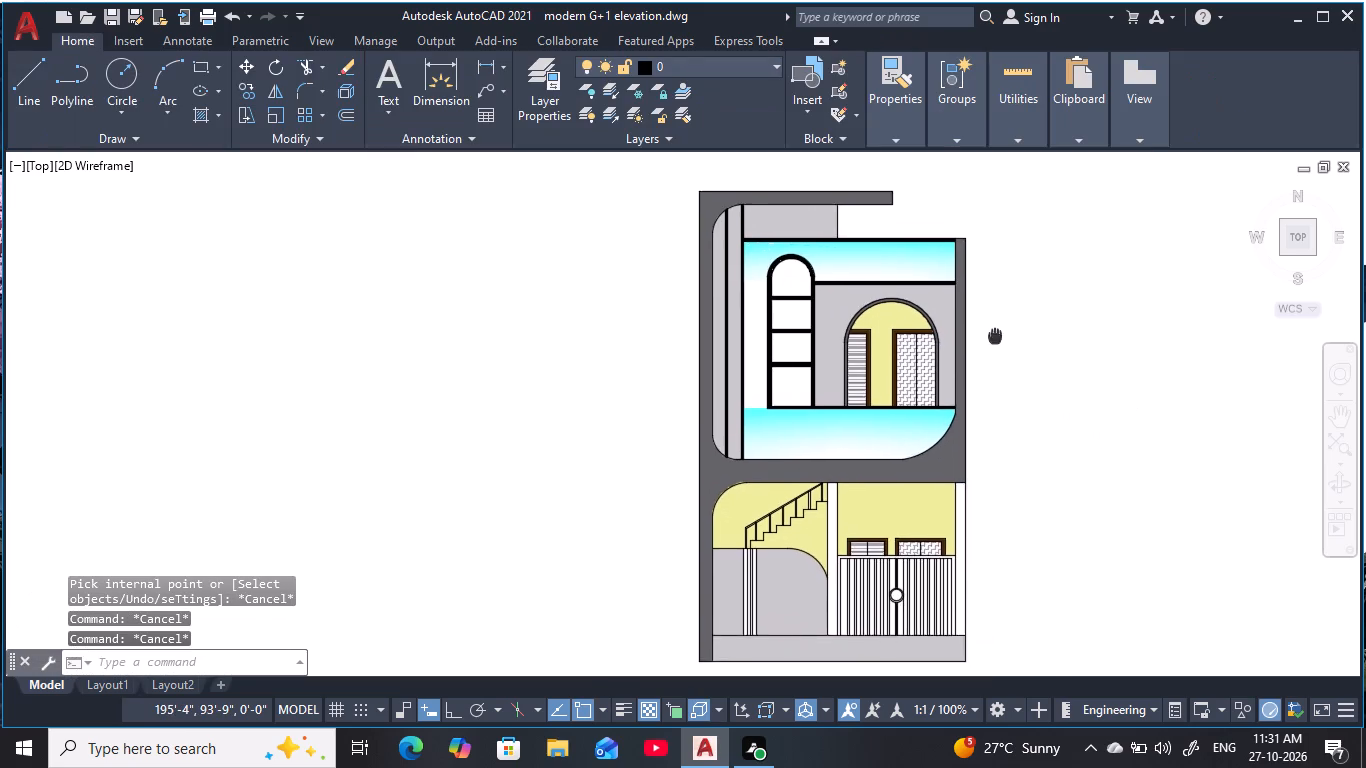
middle_drag(991, 332, 974, 326)
key(Escape)
key(Escape)
key(Escape)
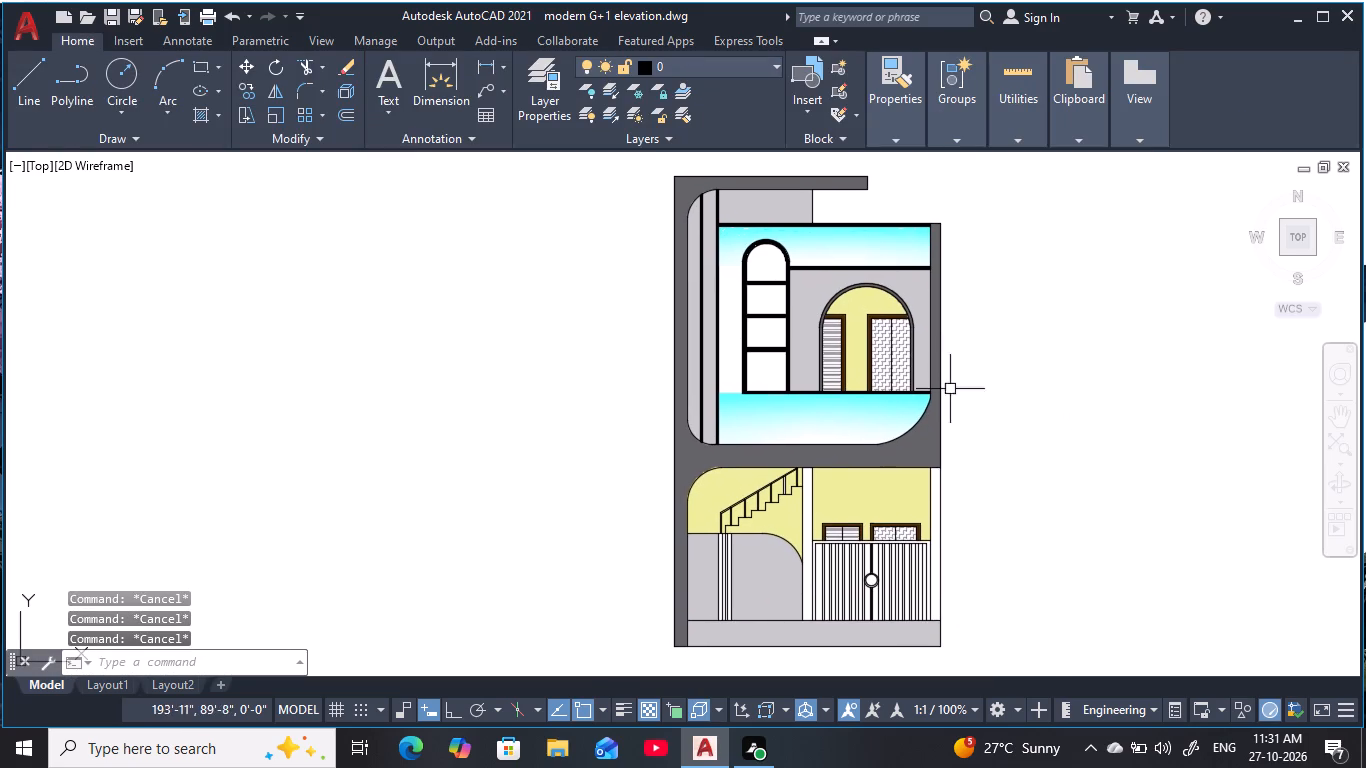
Start a new hatch with the solid pattern and set its colour to black 0,0,0.
key(Escape)
key(Escape)
key(Escape)
text(h)
key(space)
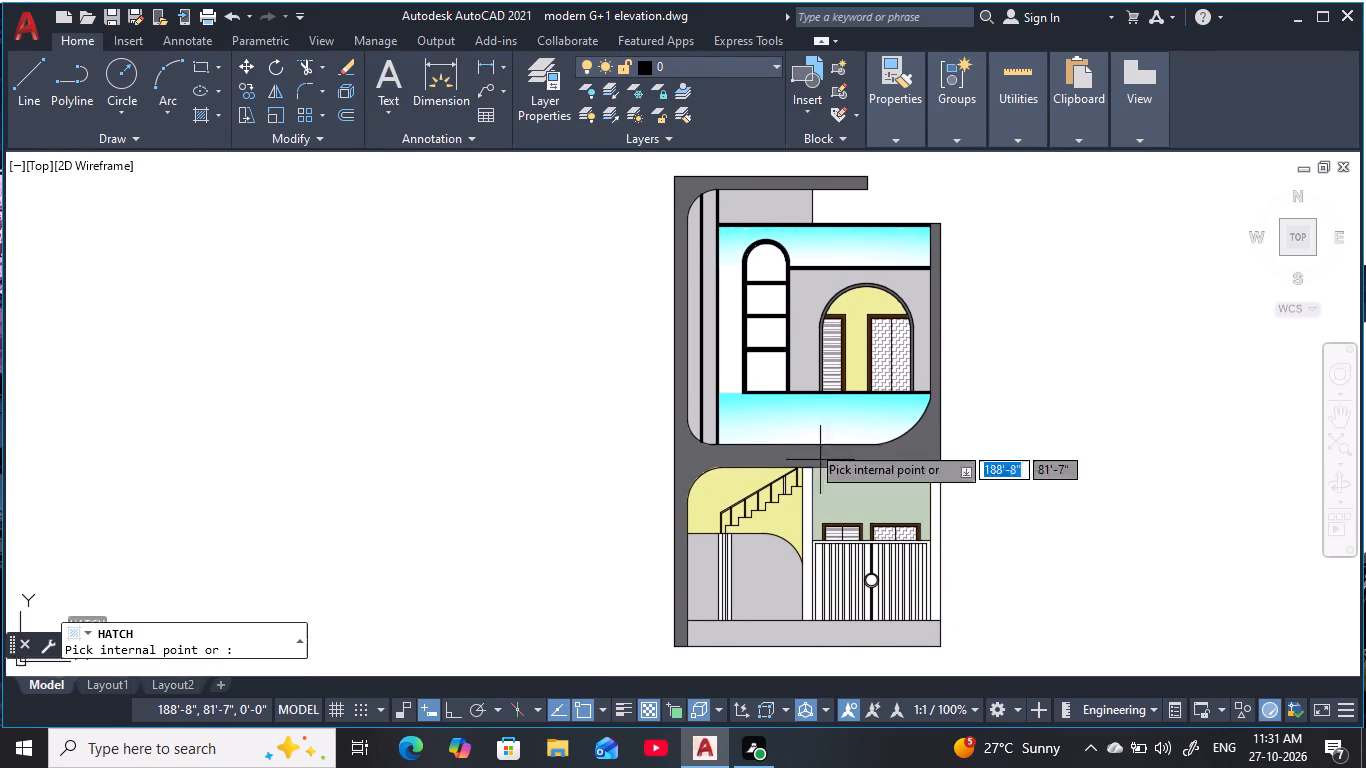
click(599, 64)
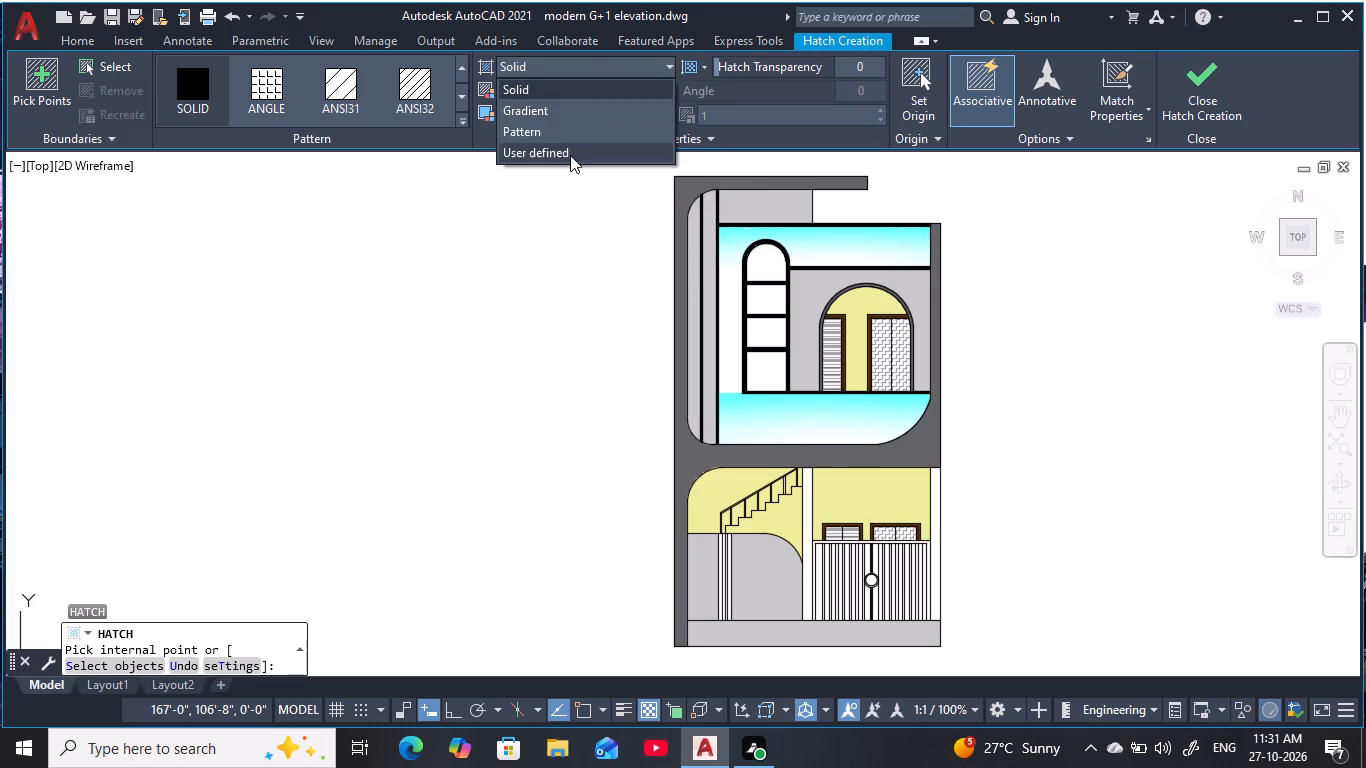
click(554, 70)
click(557, 84)
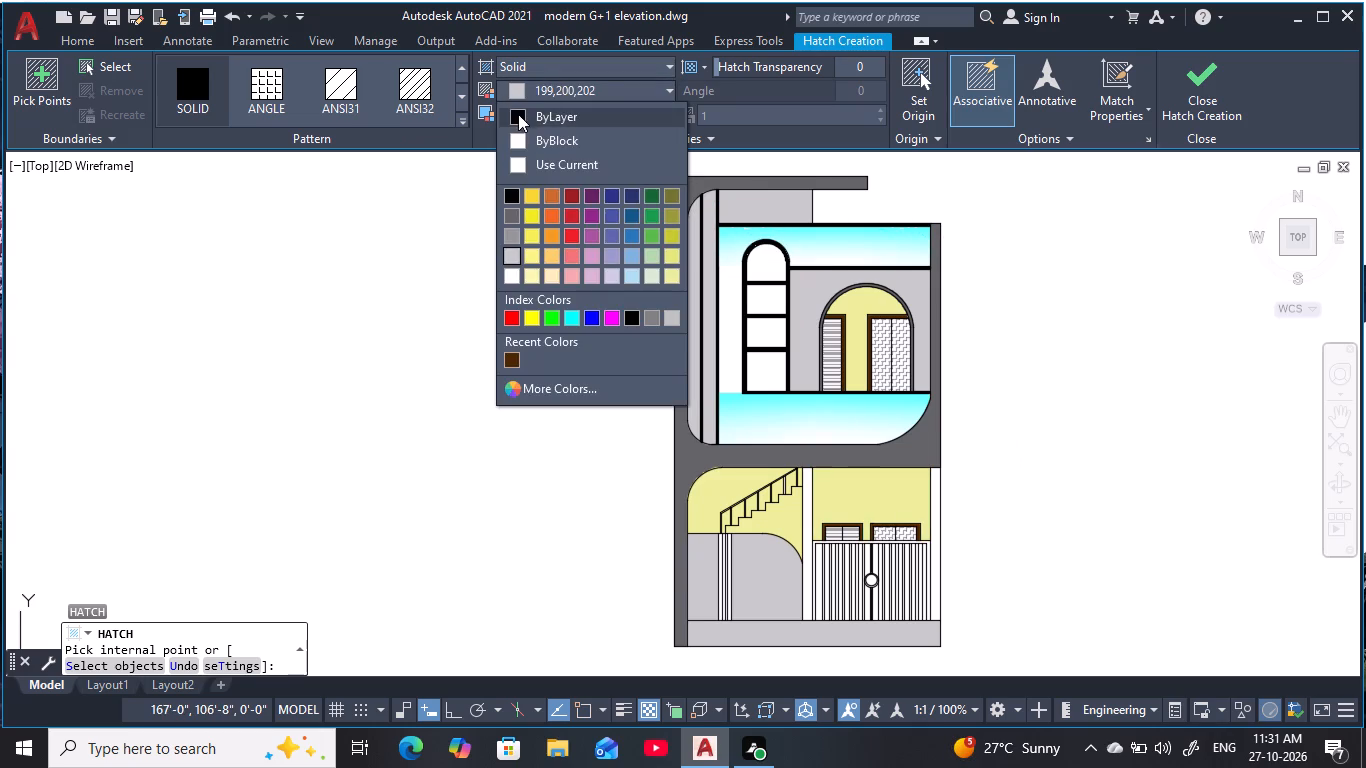
click(518, 118)
click(624, 94)
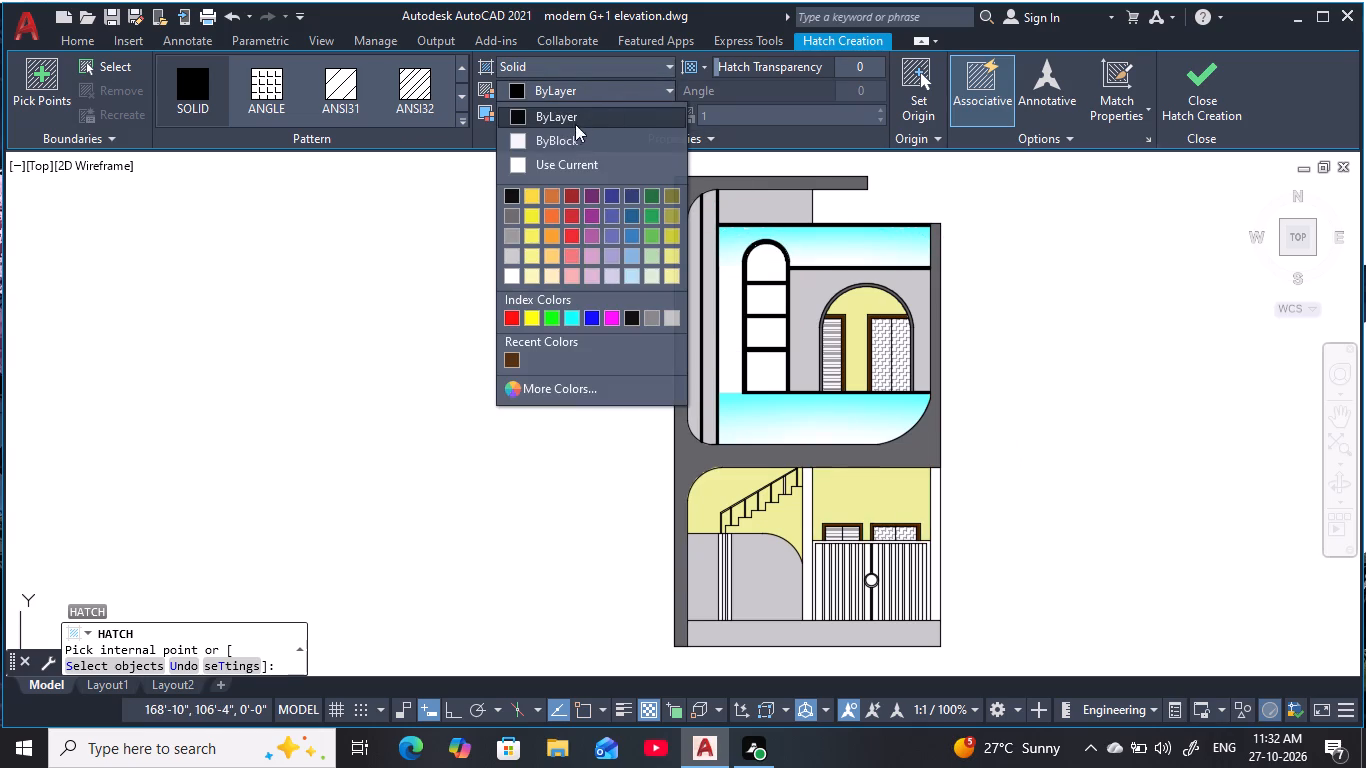
click(529, 163)
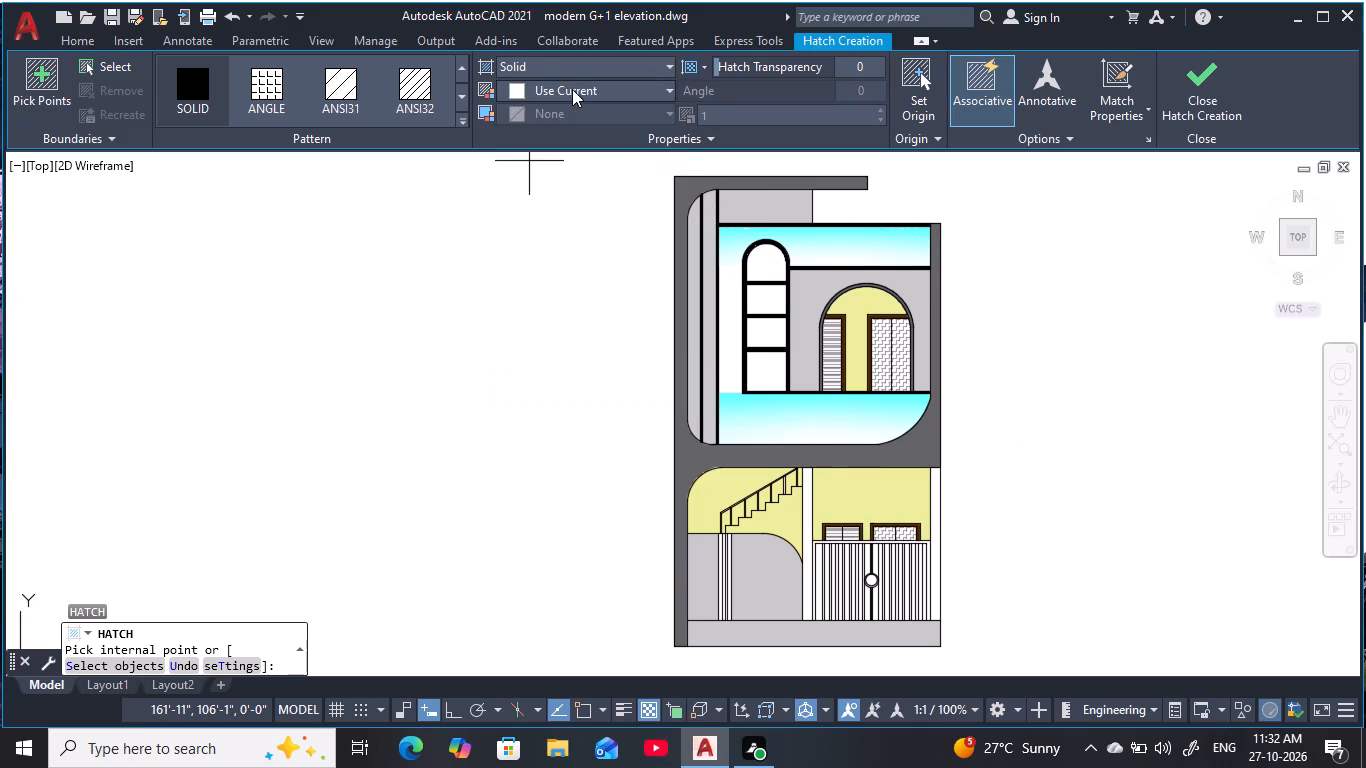
click(572, 89)
click(507, 193)
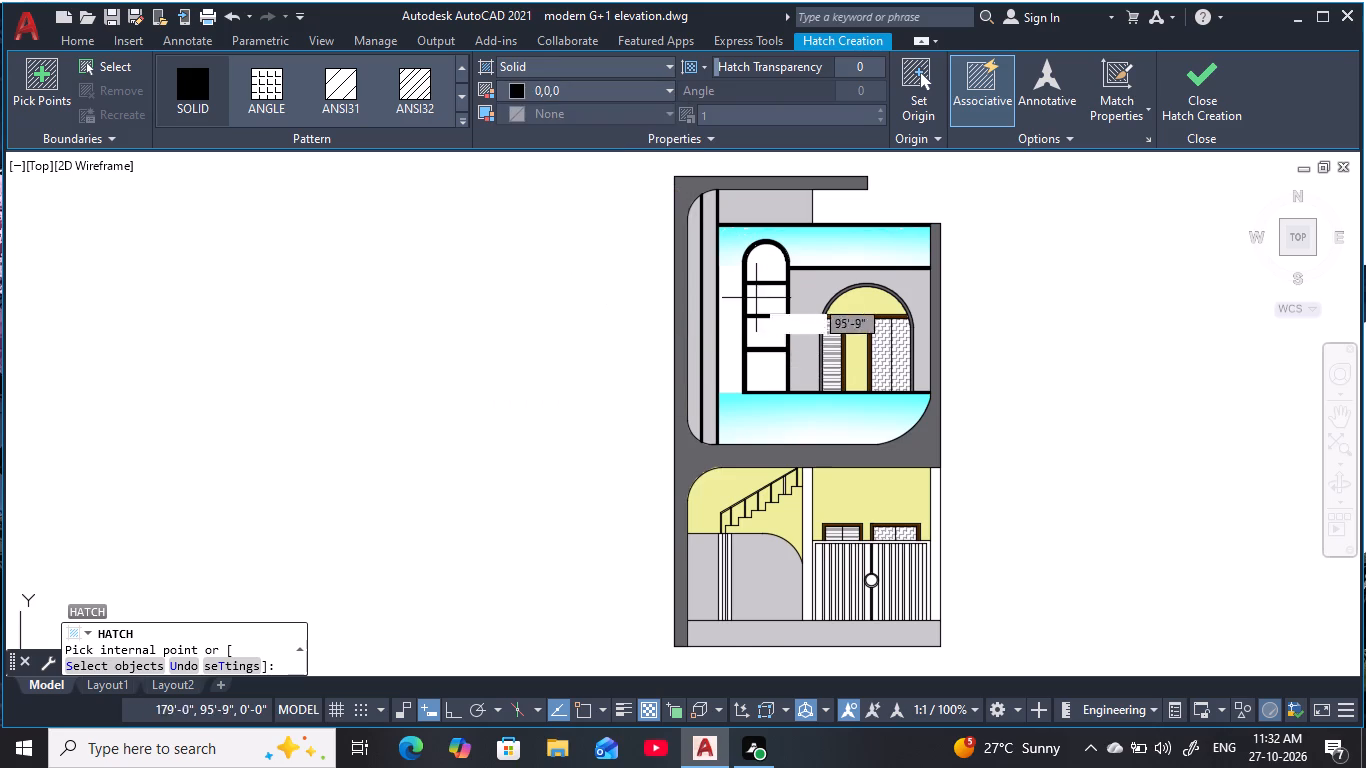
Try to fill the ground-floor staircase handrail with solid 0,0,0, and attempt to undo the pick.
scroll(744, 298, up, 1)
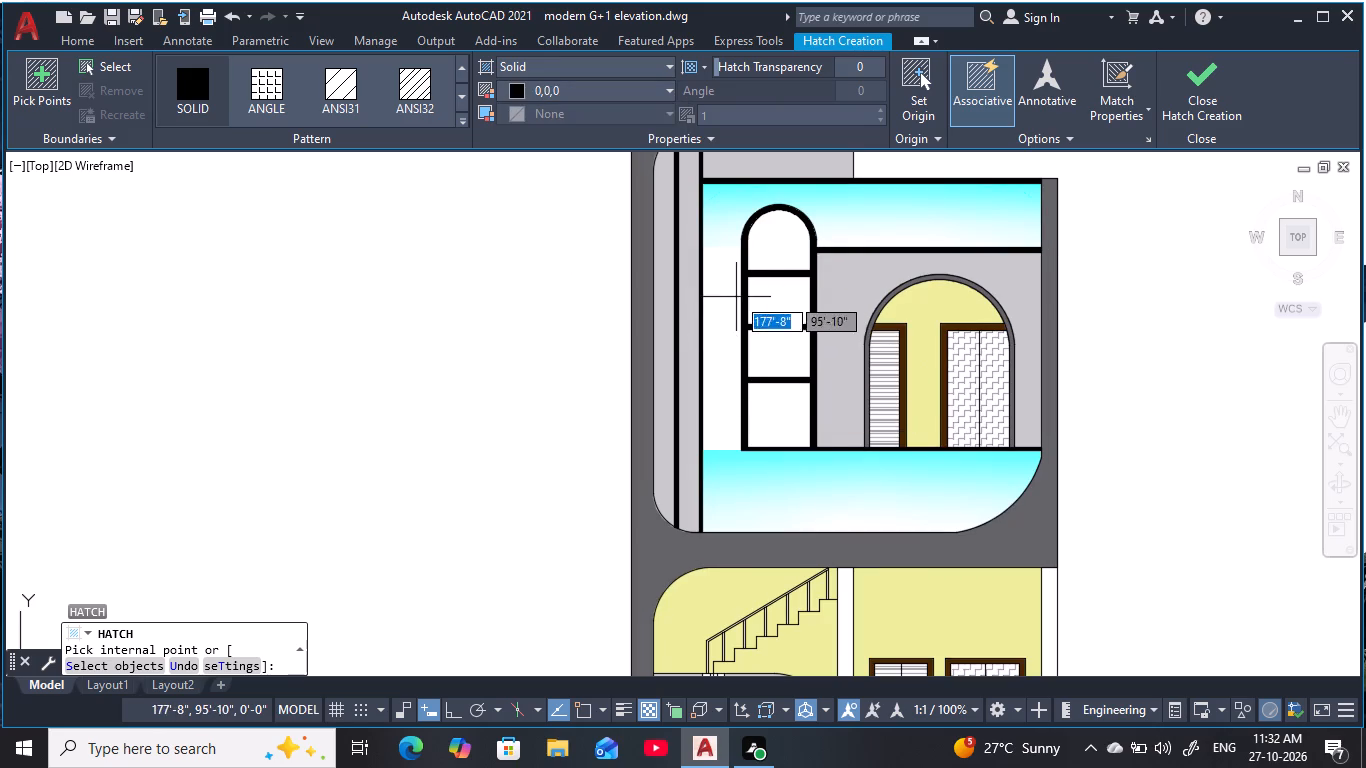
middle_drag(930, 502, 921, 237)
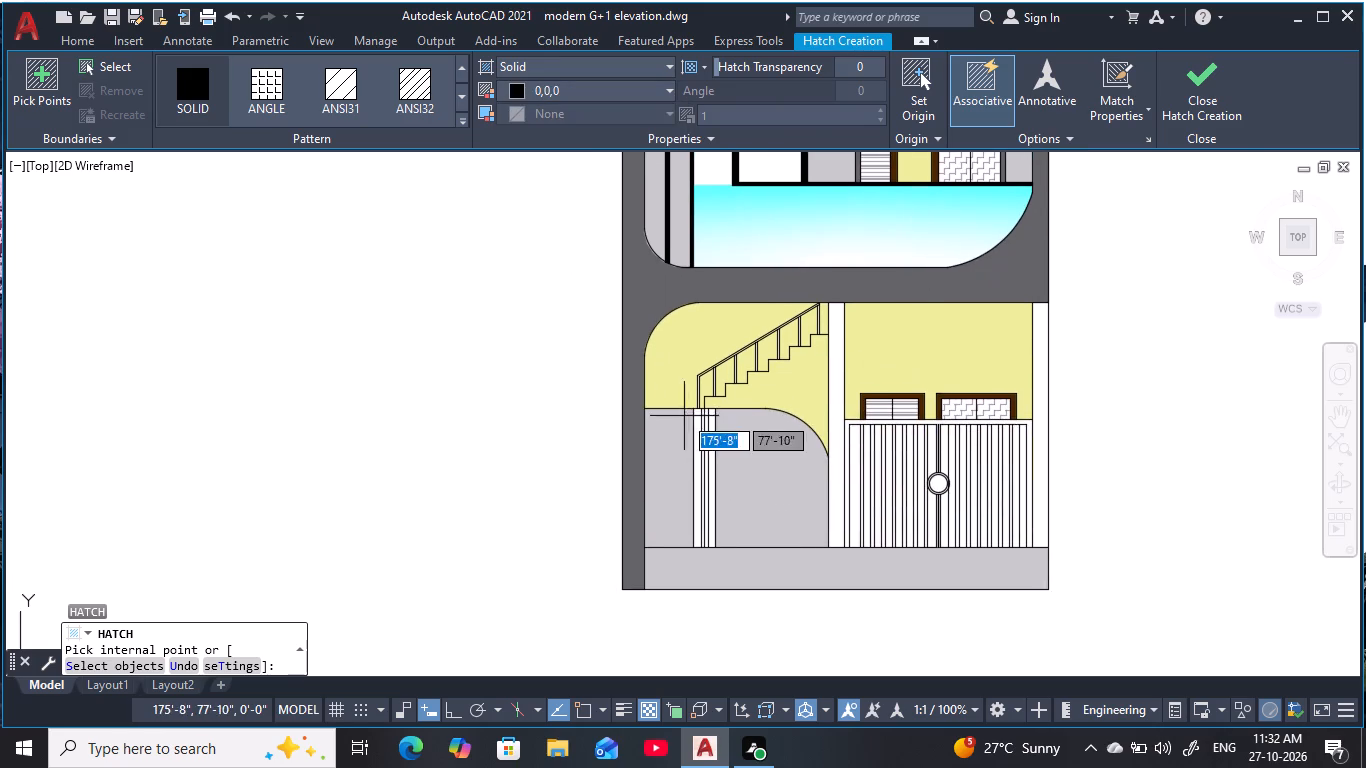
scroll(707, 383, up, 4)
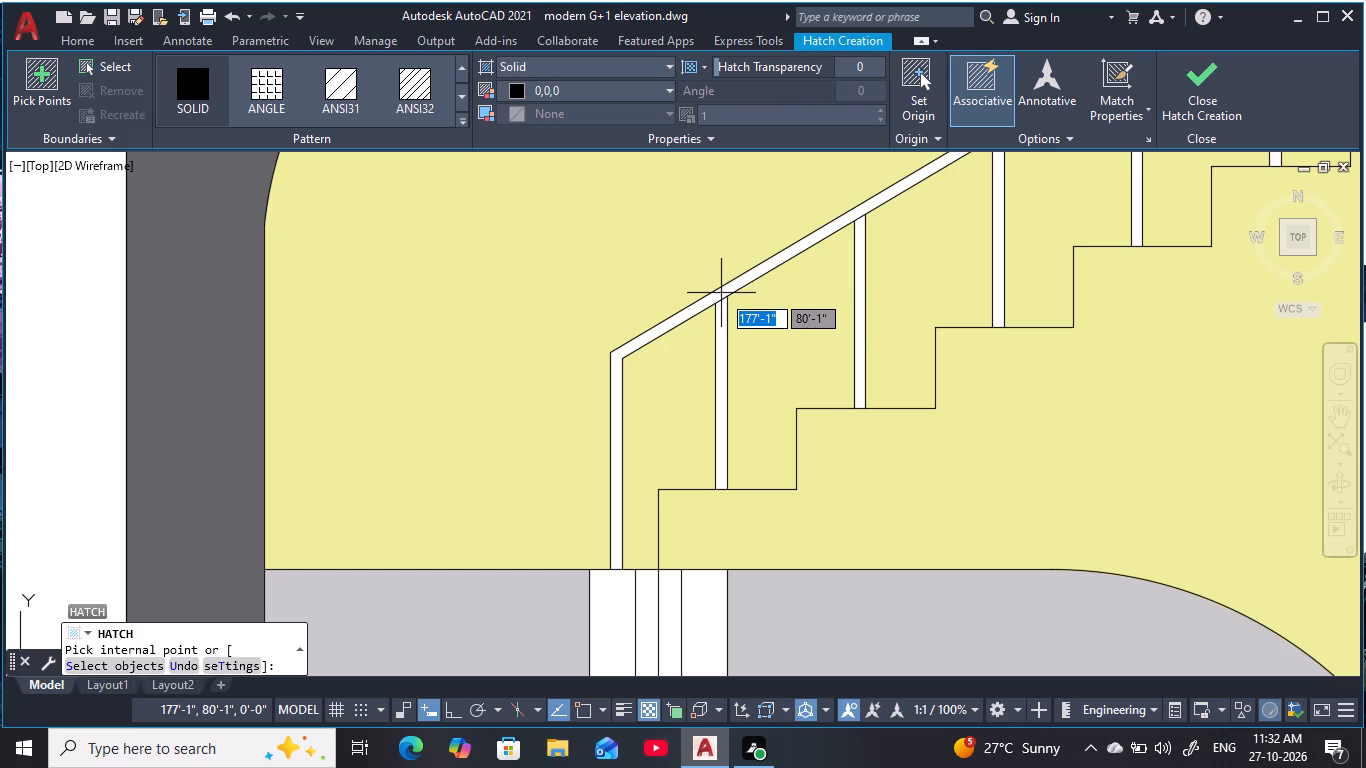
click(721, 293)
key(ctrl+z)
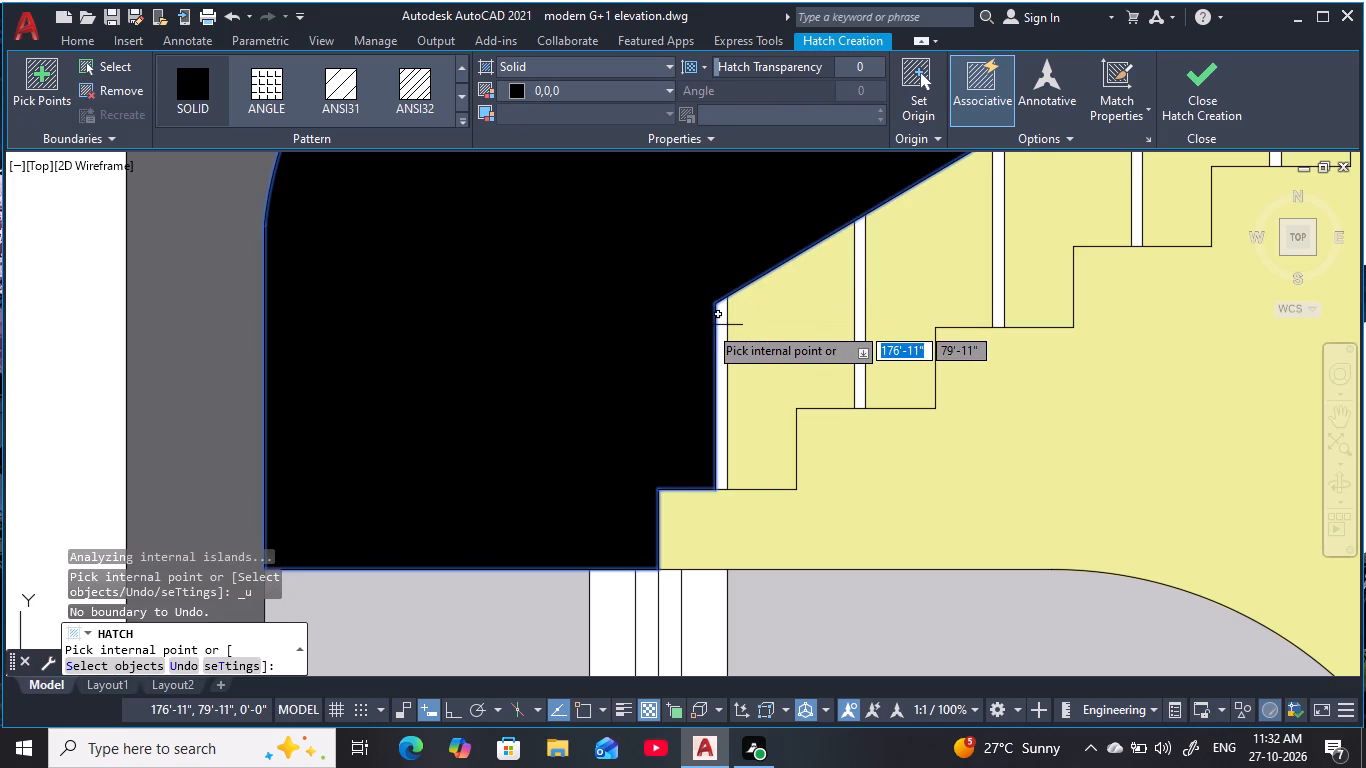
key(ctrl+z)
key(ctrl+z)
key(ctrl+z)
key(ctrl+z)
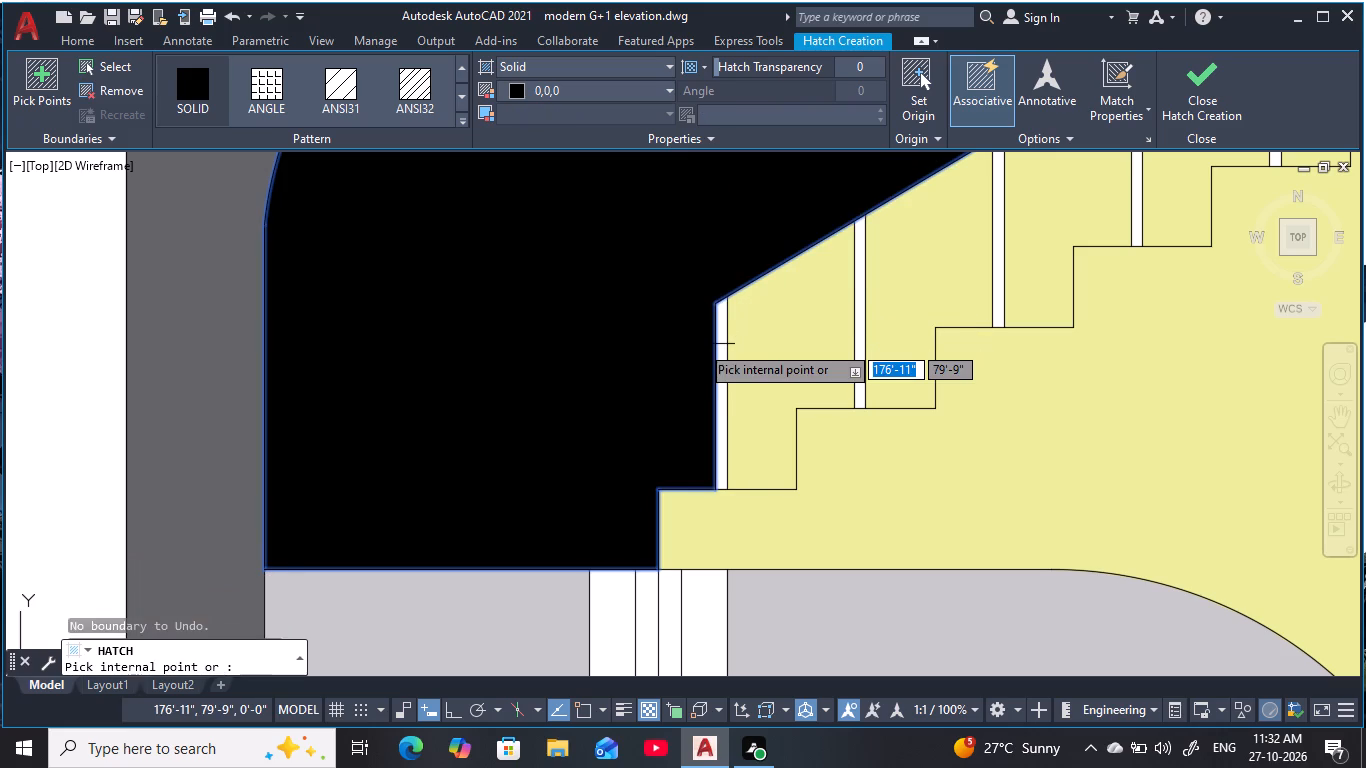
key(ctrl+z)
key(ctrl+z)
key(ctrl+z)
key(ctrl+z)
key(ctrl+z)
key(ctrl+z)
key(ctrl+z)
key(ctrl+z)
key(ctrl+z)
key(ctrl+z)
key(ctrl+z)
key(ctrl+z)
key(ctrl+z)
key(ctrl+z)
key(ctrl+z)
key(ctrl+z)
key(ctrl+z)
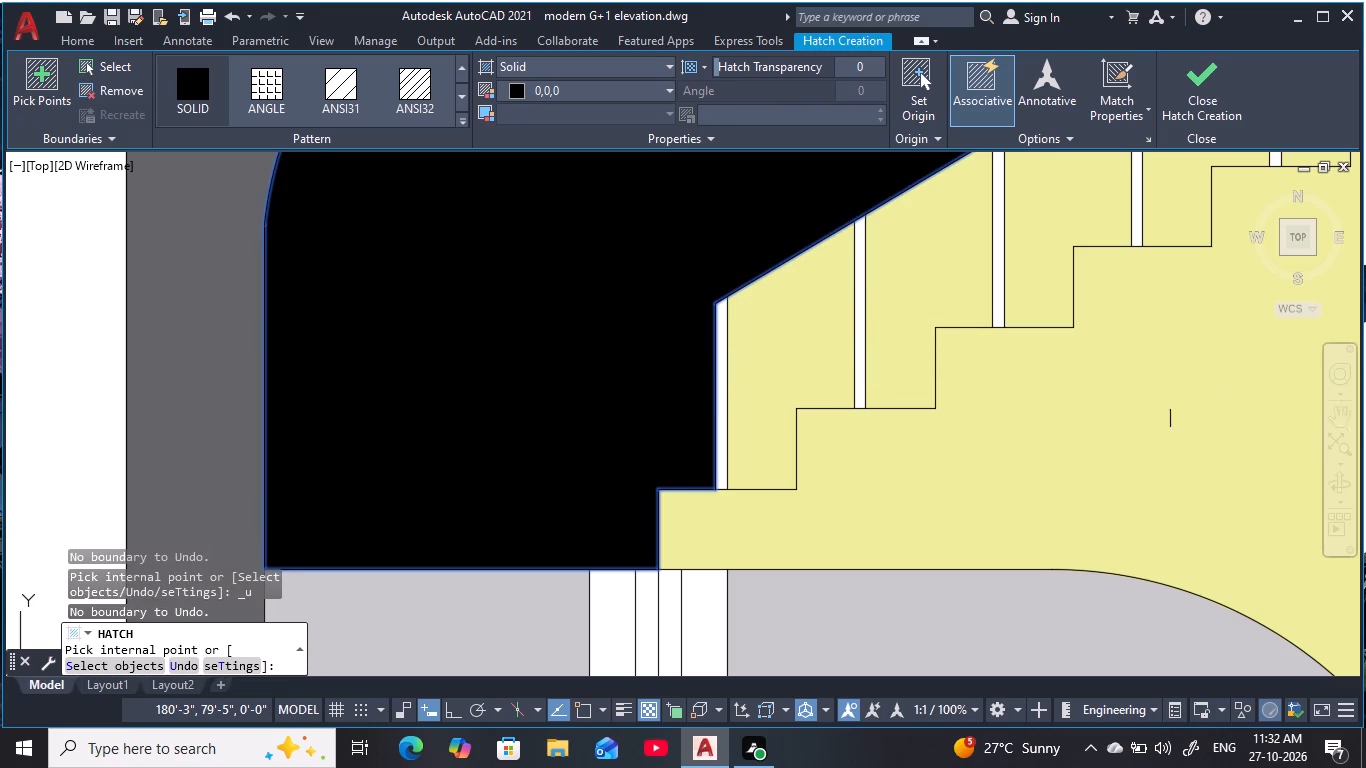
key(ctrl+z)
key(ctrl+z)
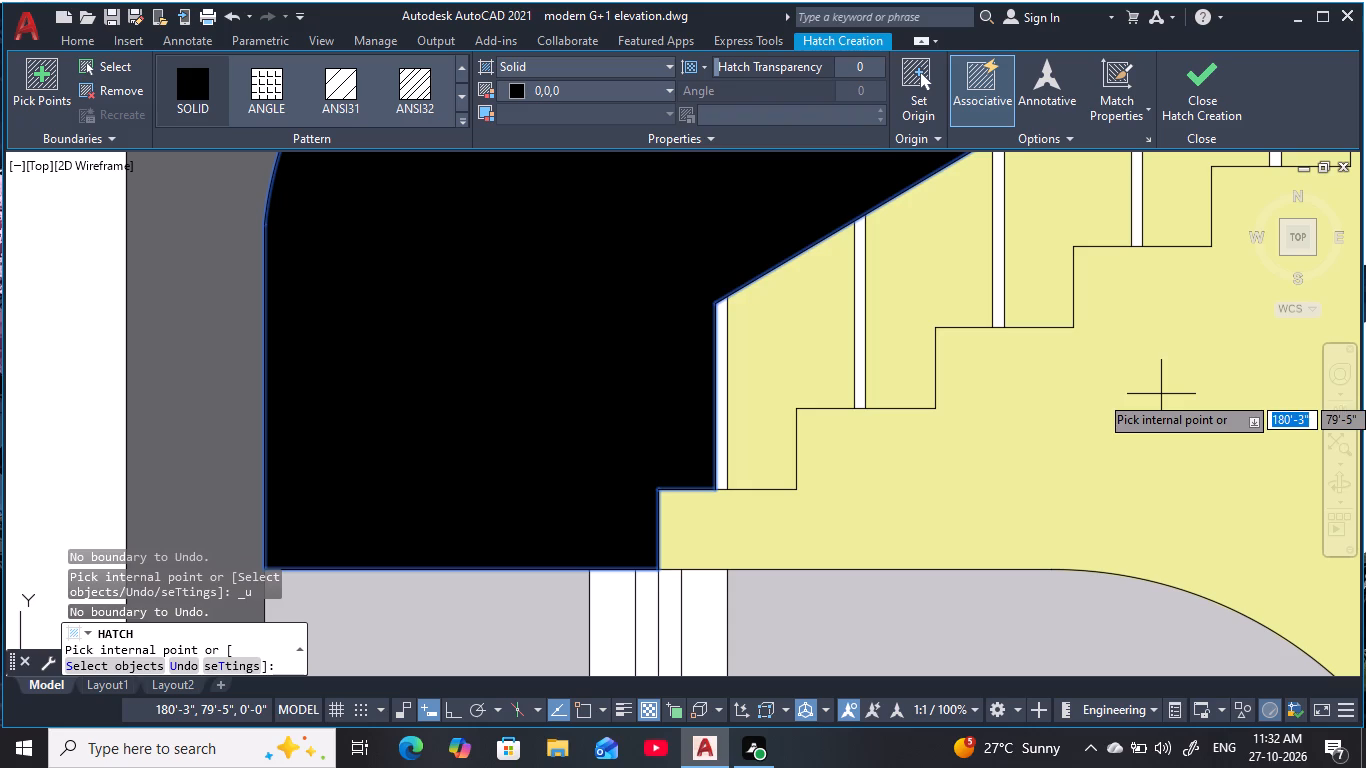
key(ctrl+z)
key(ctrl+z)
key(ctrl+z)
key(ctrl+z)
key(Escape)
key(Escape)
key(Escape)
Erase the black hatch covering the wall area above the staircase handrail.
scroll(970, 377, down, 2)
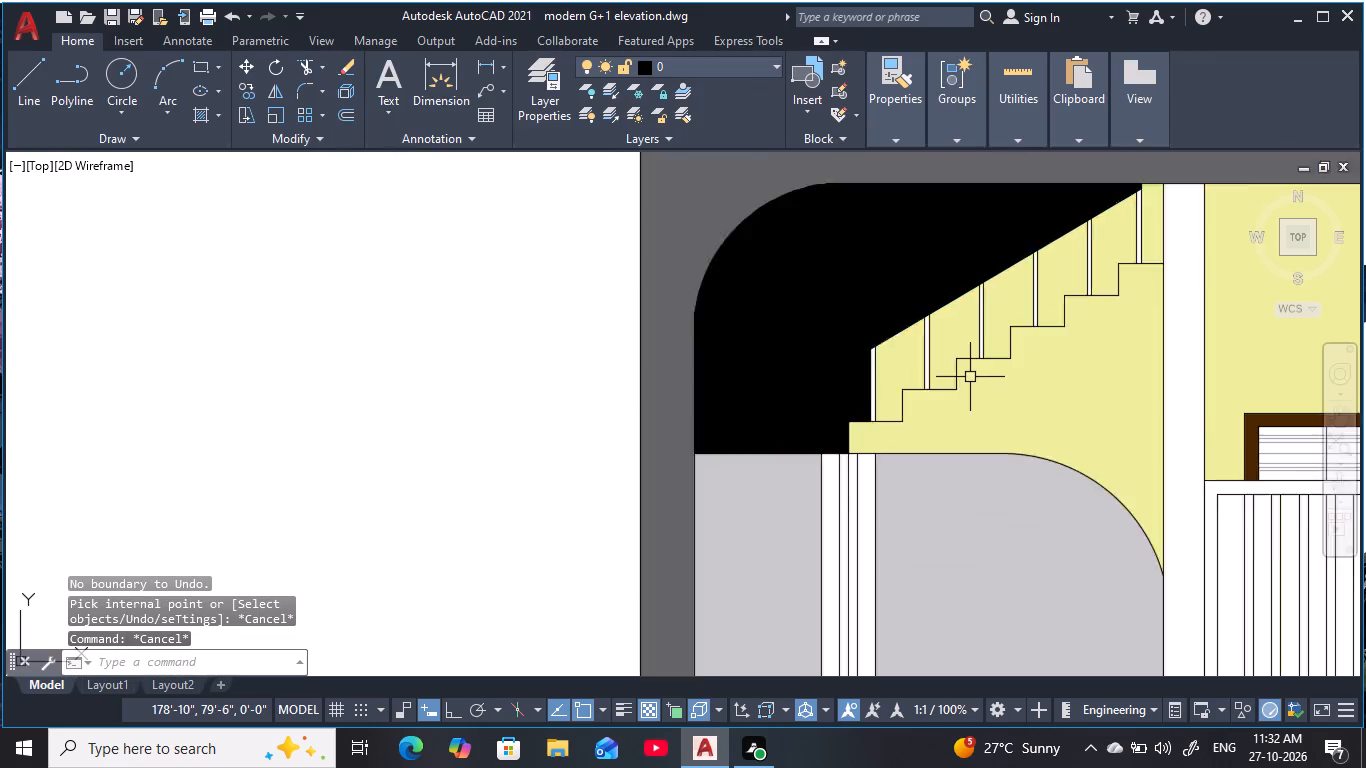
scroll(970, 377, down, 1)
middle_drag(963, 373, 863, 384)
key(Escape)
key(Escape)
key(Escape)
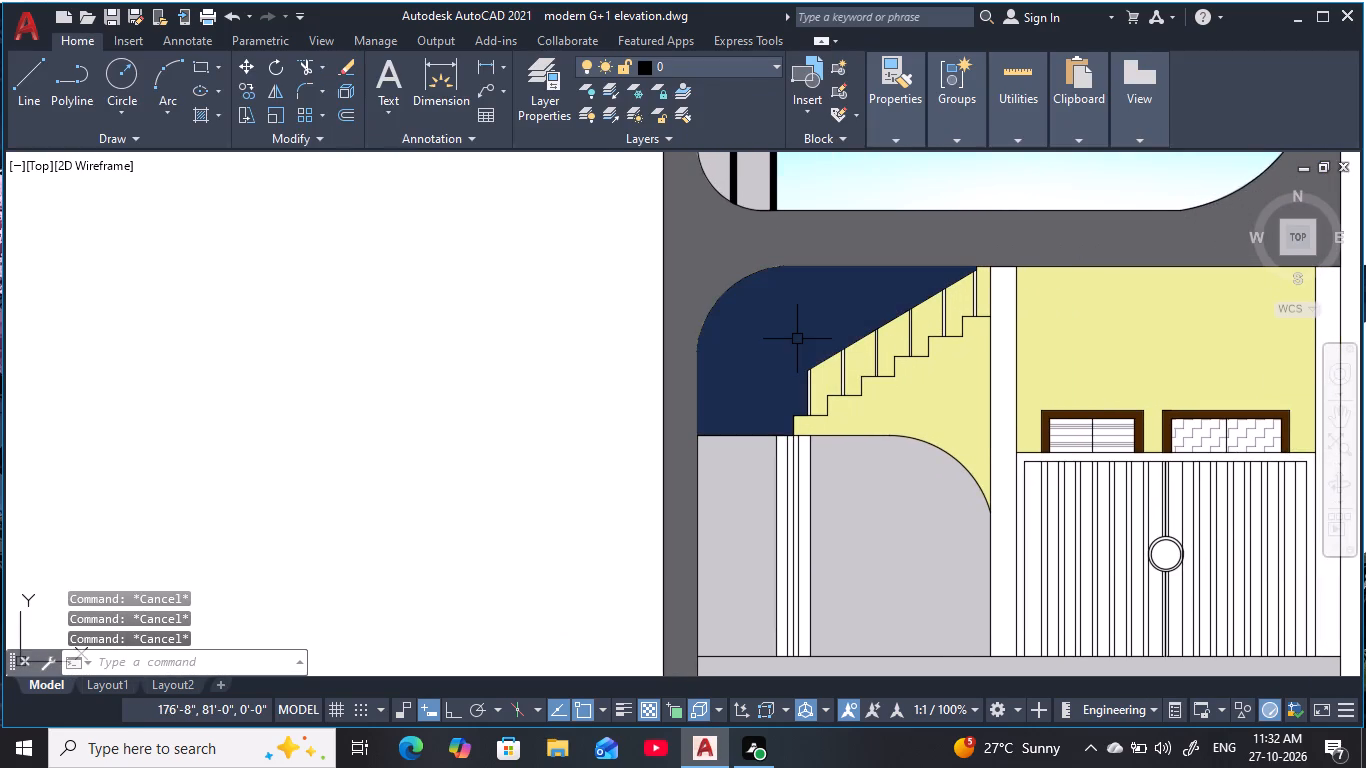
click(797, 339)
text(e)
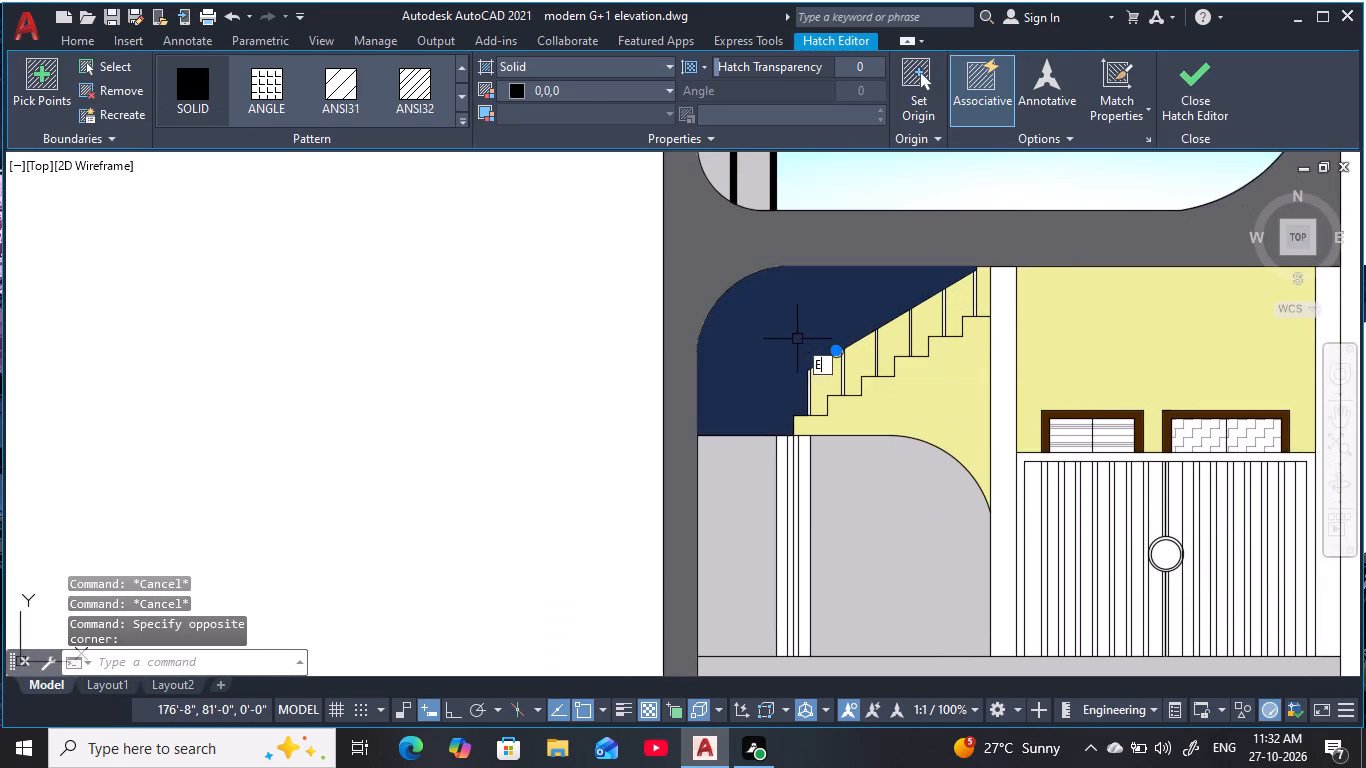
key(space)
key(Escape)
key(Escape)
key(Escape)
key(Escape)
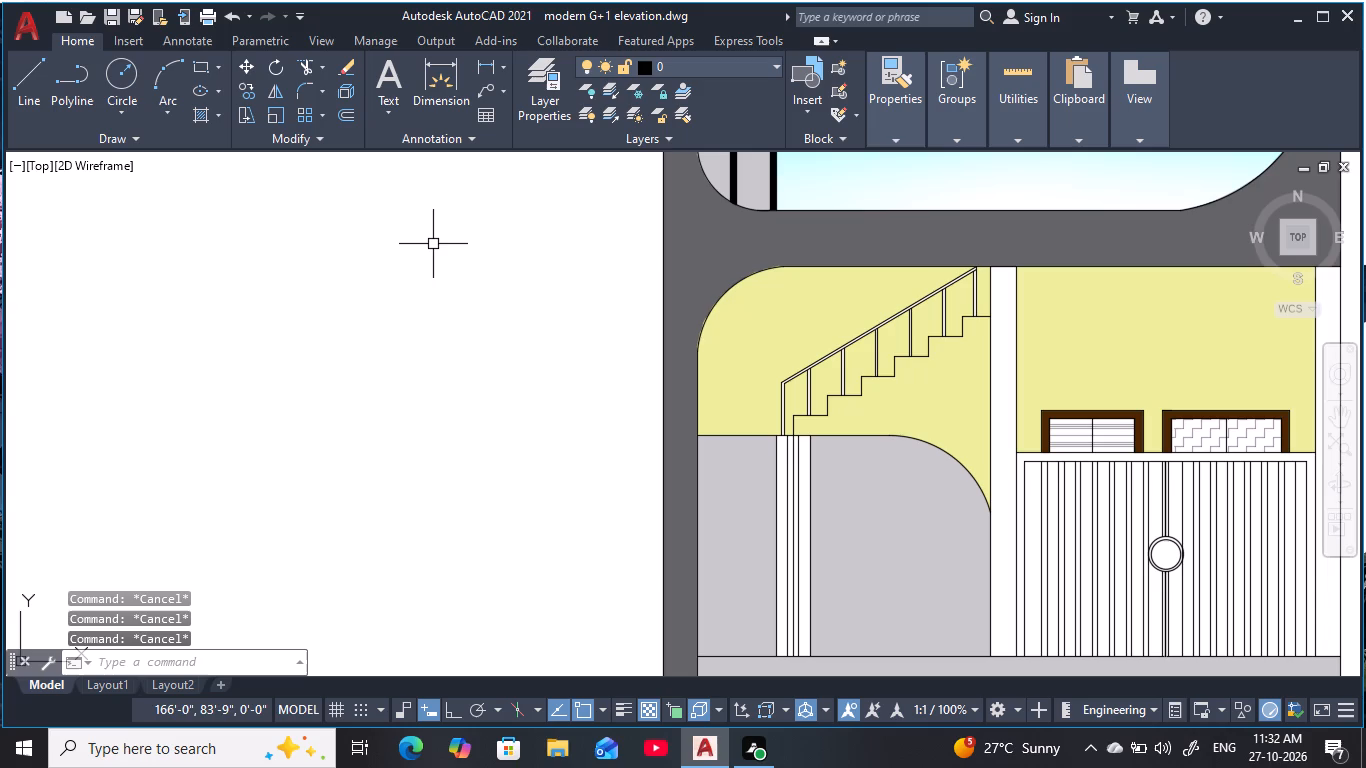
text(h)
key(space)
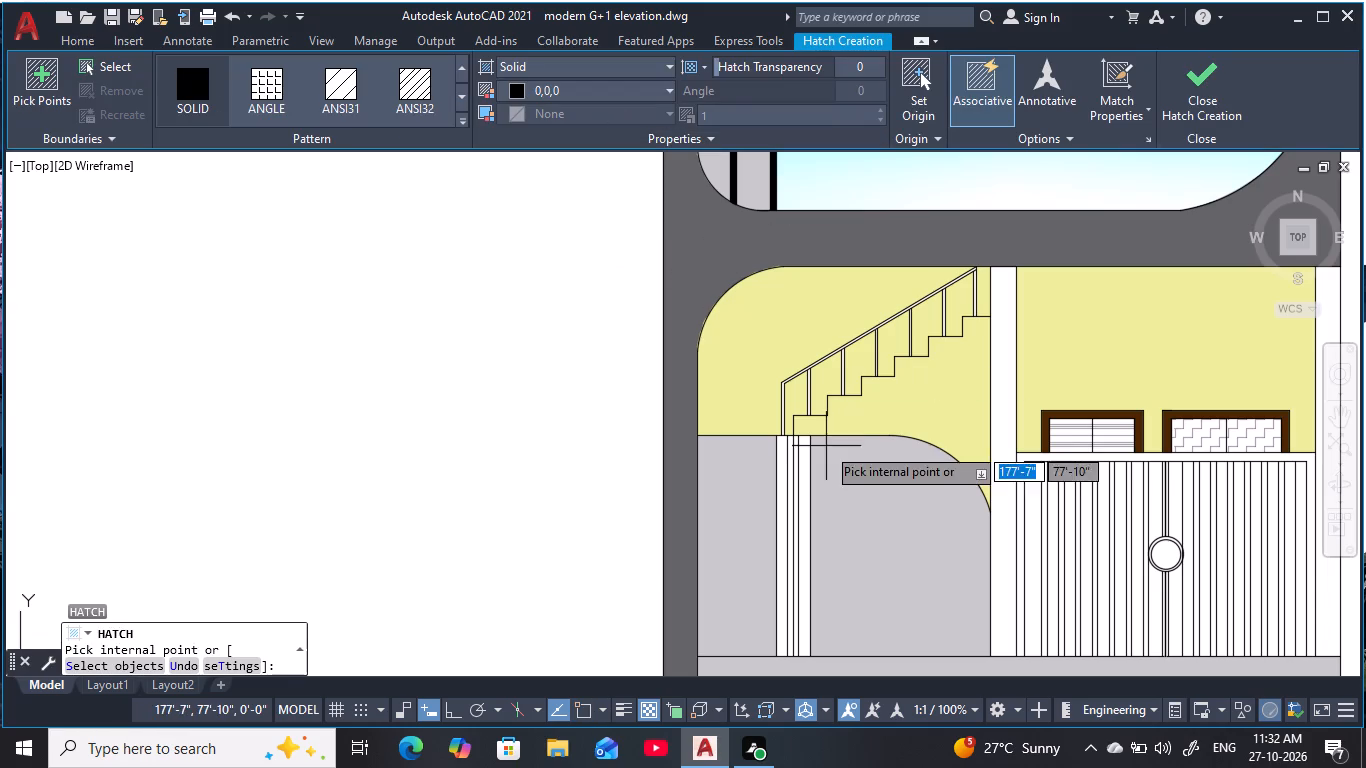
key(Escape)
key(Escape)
Extend the stair's bottom post lines down to the grey wall's top edge and the lower handrail line up to the frame's underside.
scroll(818, 392, up, 2)
middle_drag(818, 392, 797, 391)
key(Escape)
key(Escape)
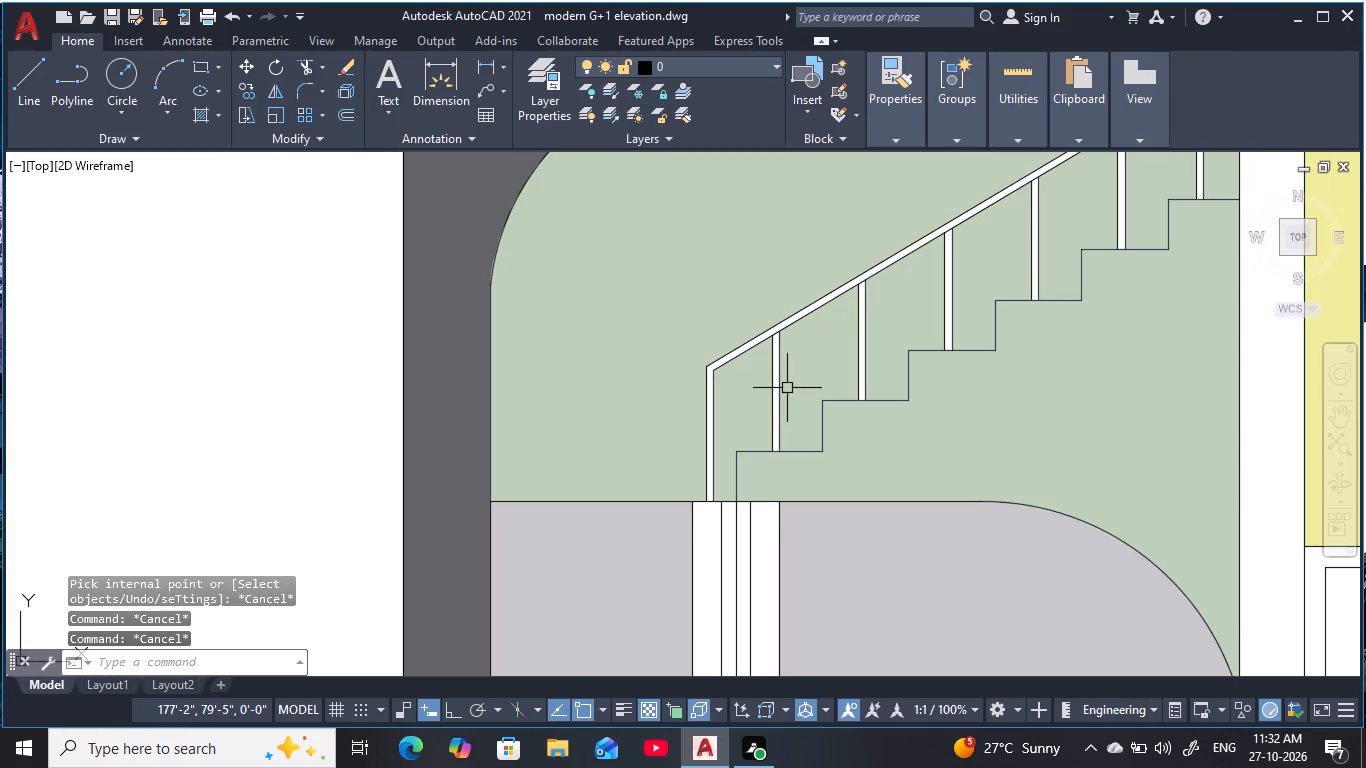
key(e)
text(x)
key(space)
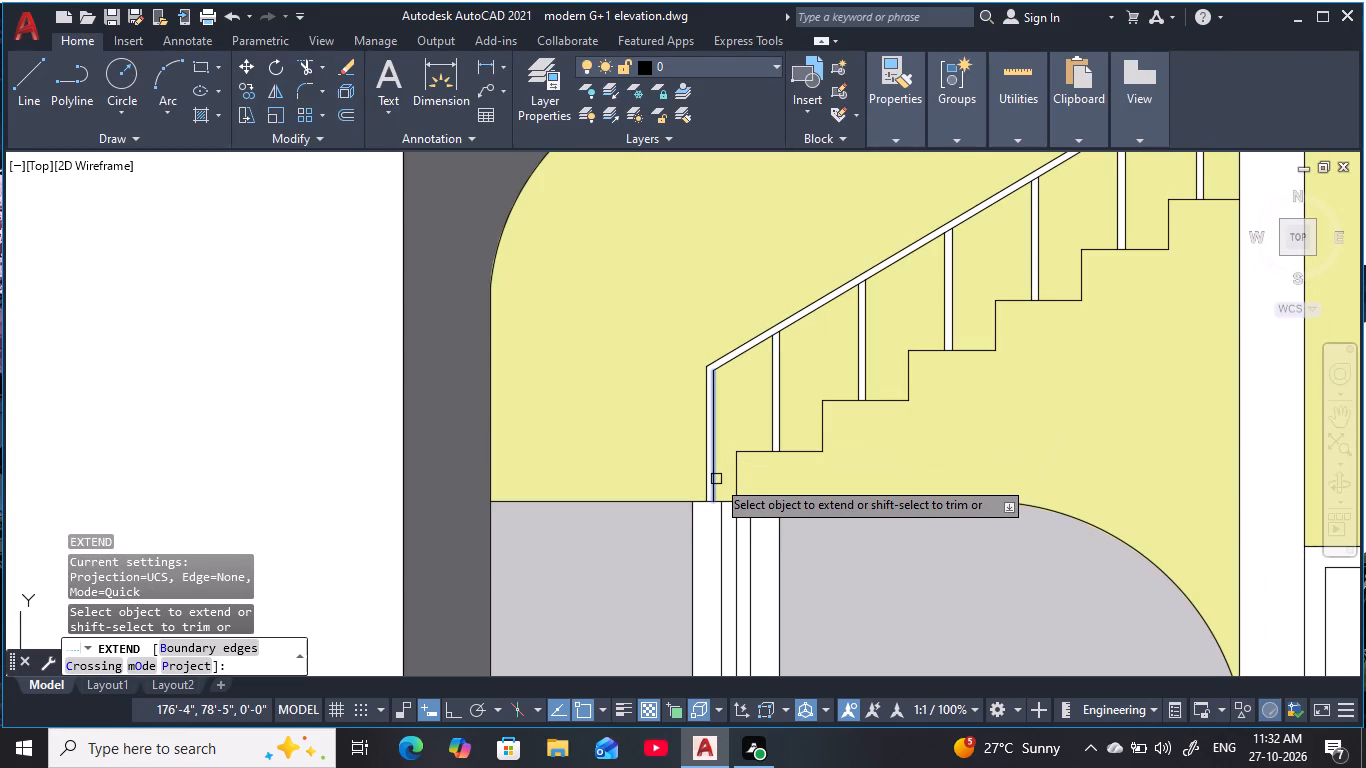
click(716, 479)
click(706, 481)
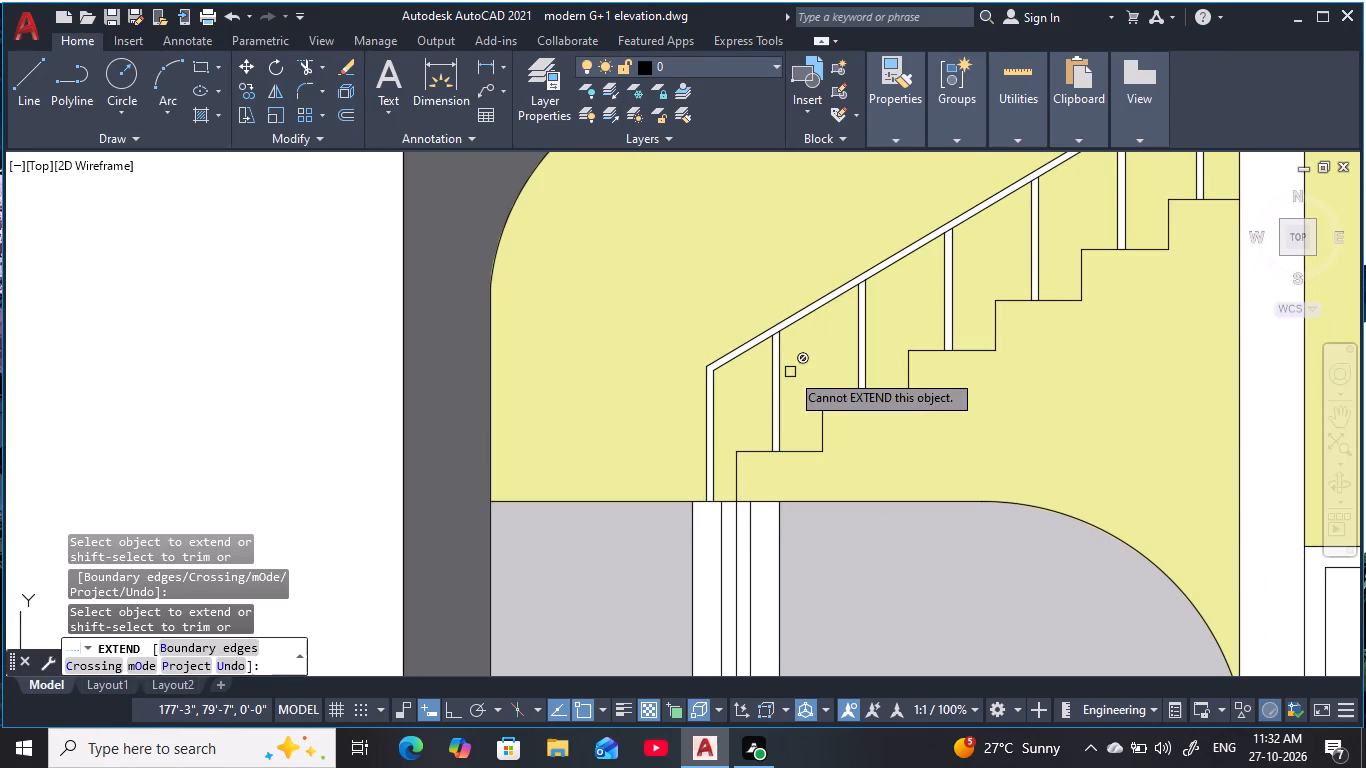
middle_drag(862, 314, 620, 547)
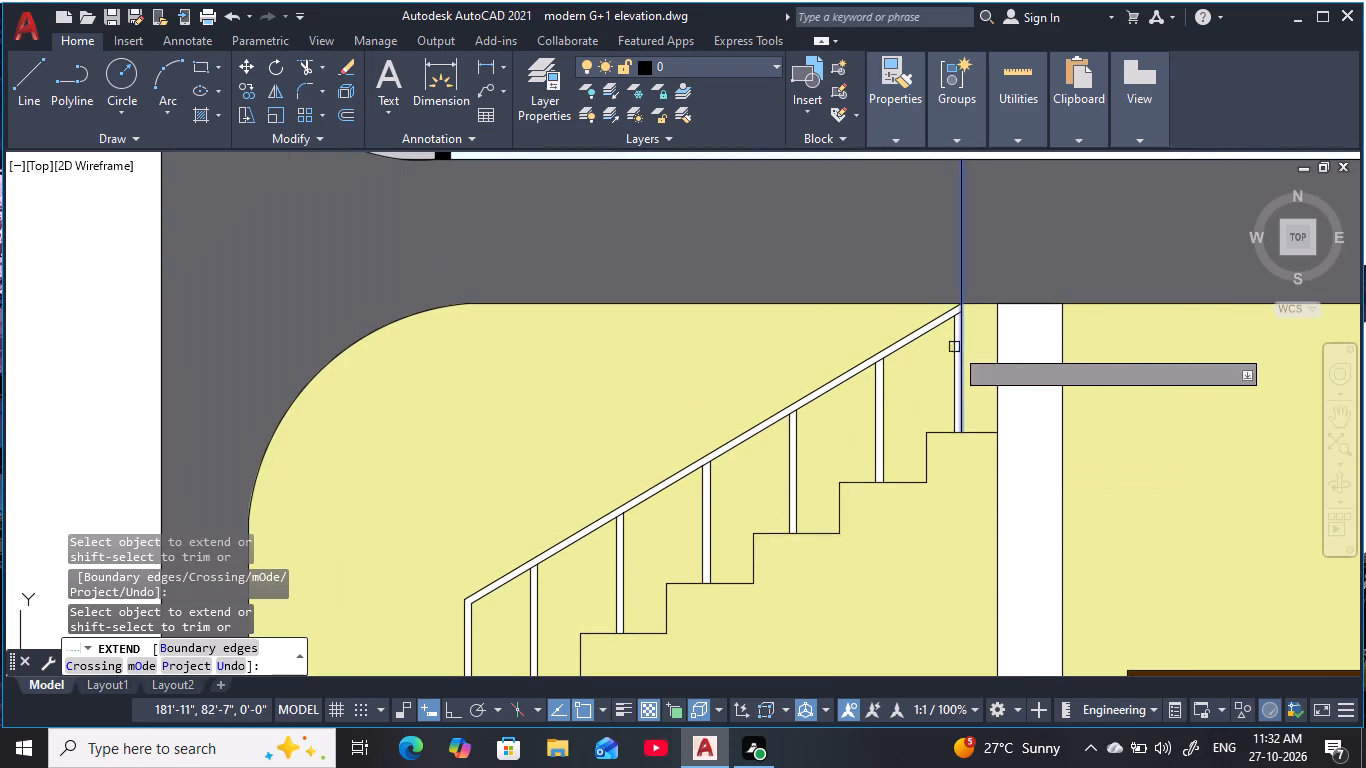
click(938, 331)
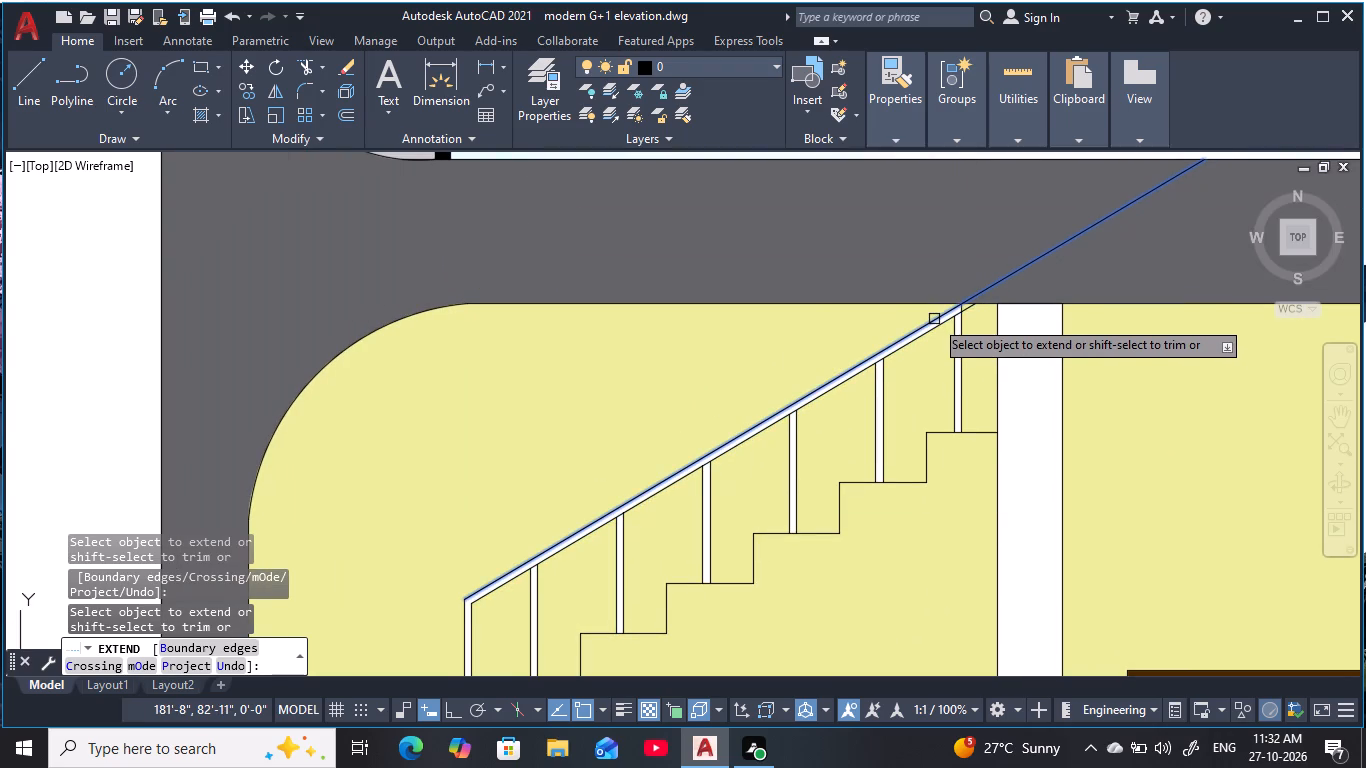
middle_drag(858, 467, 1046, 362)
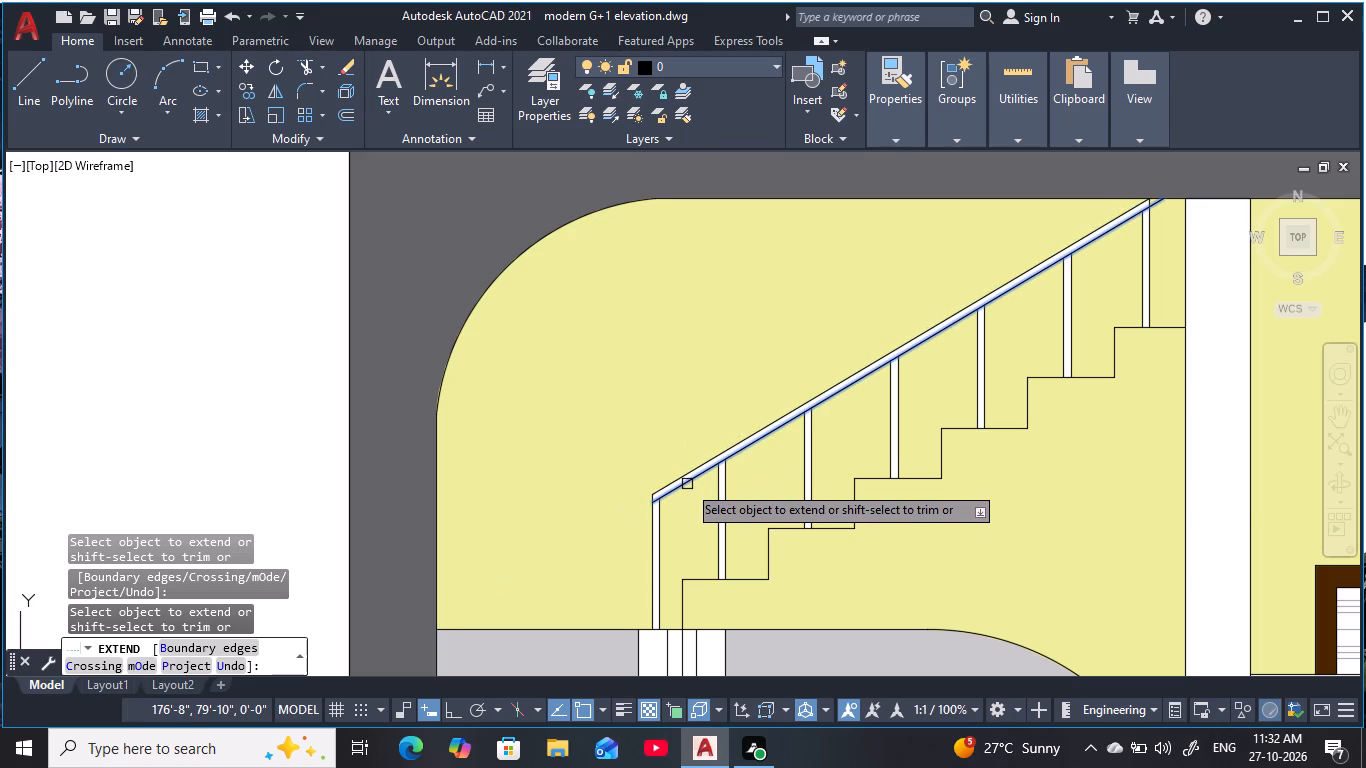
click(660, 573)
click(654, 577)
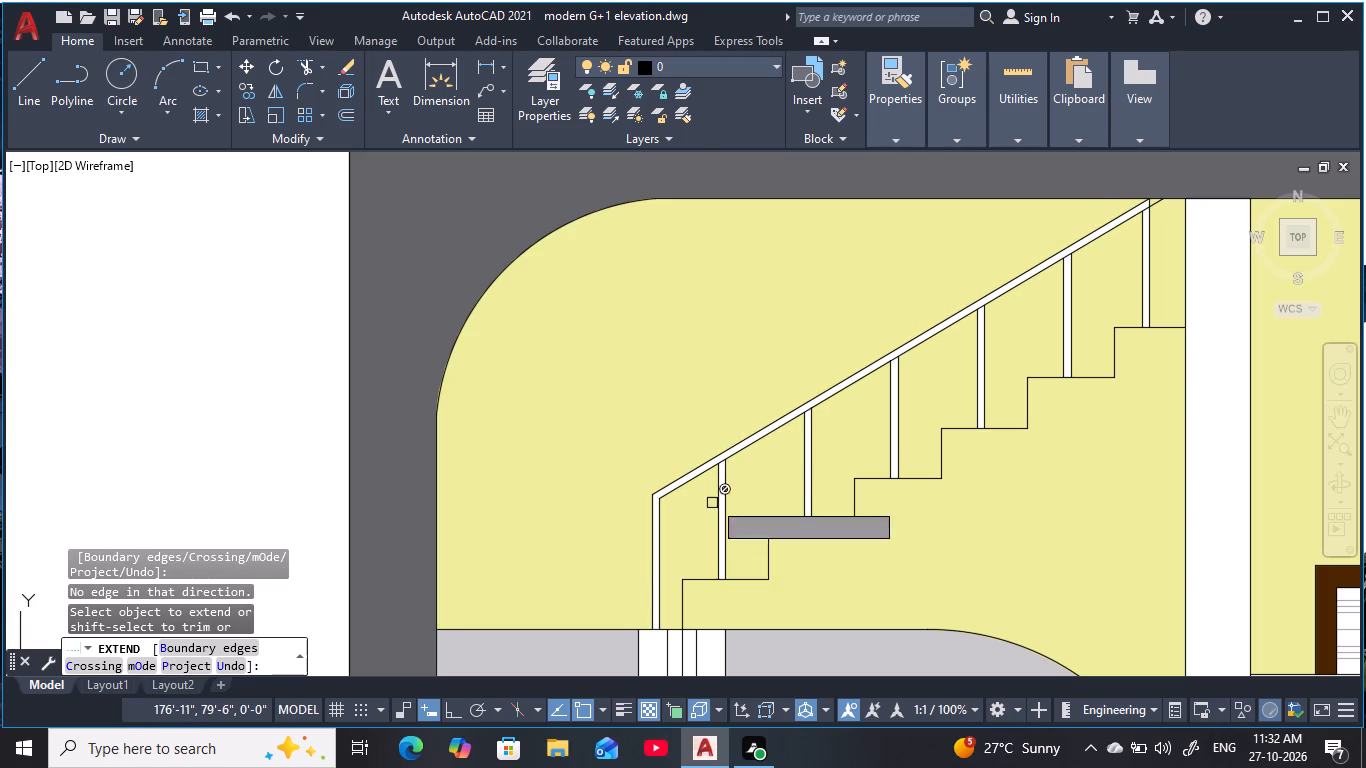
key(Escape)
key(Escape)
Fill the staircase handrail with its bottom post and the two lowest balusters with solid black 0,0,0.
scroll(716, 416, down, 1)
middle_drag(716, 416, 699, 446)
key(Escape)
key(h)
key(space)
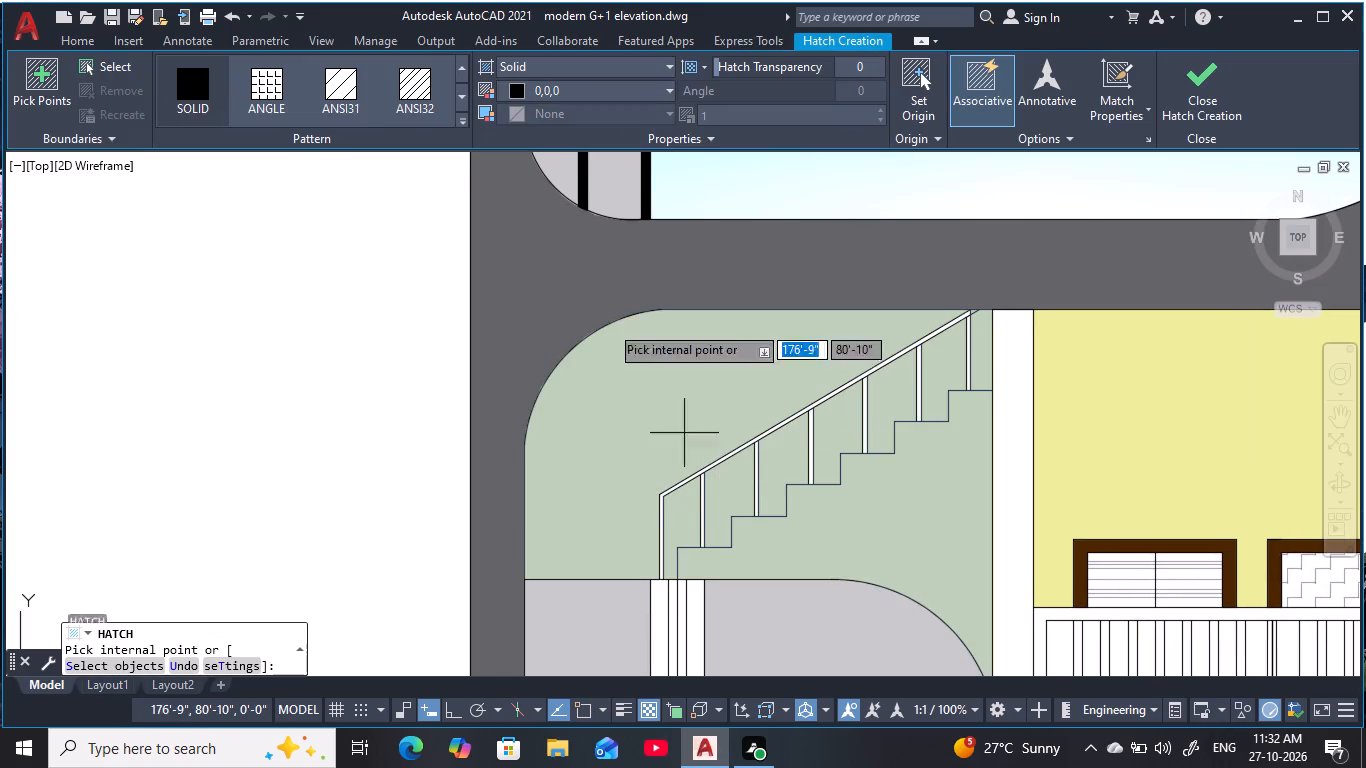
scroll(768, 477, up, 1)
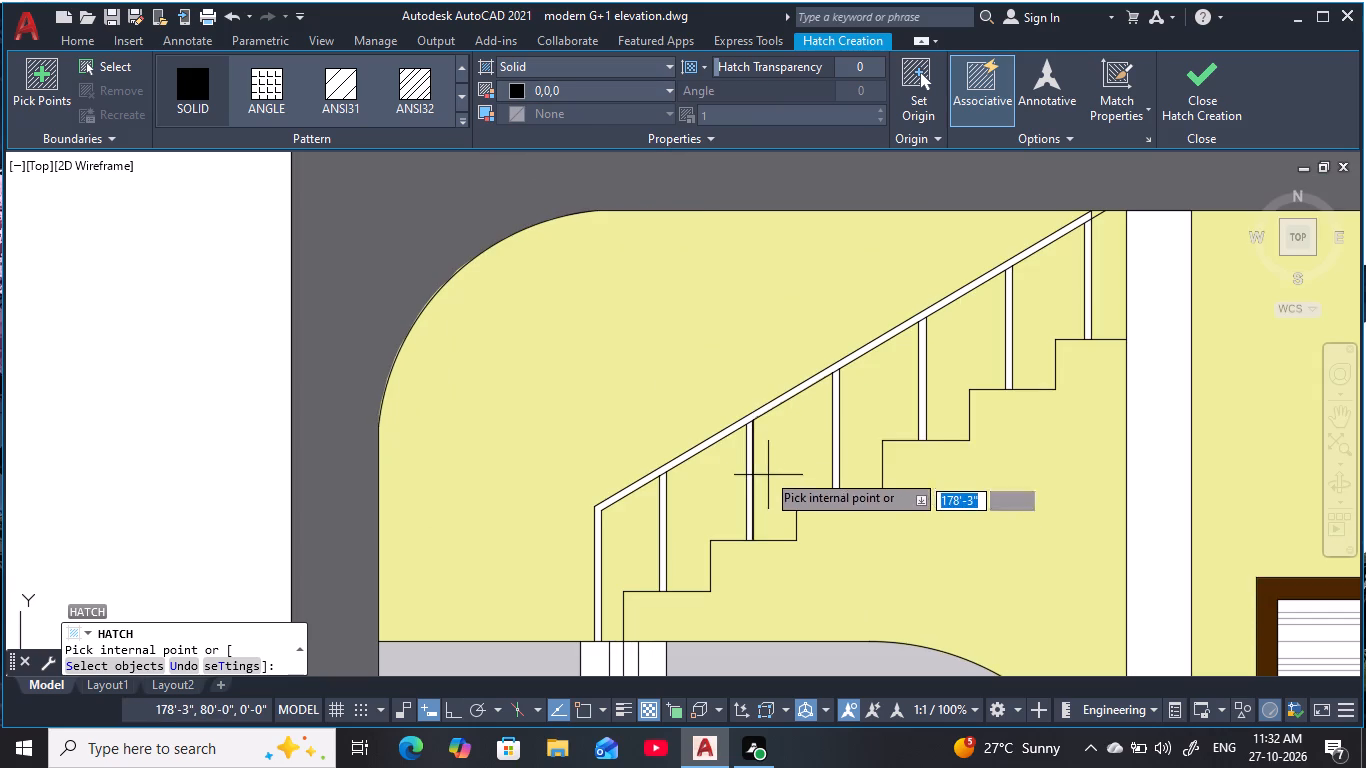
click(750, 420)
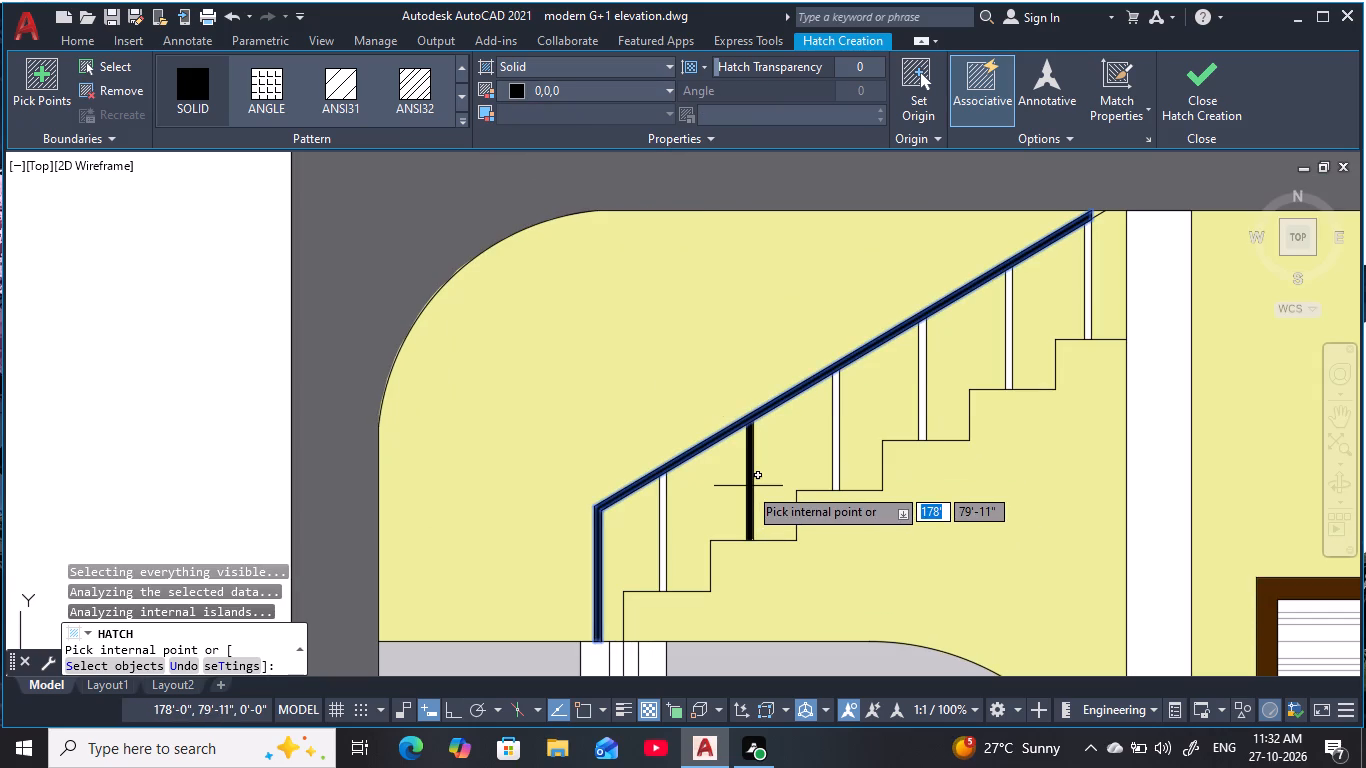
click(748, 486)
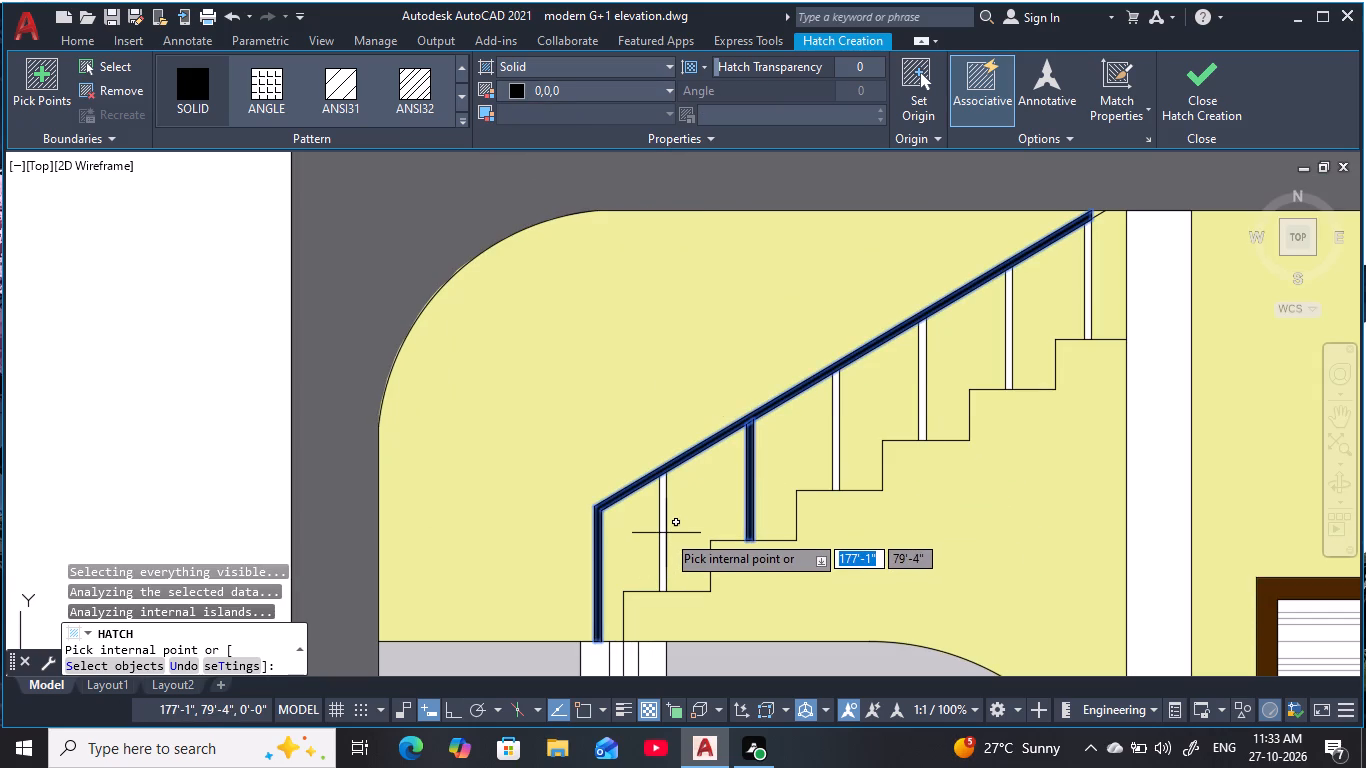
click(663, 526)
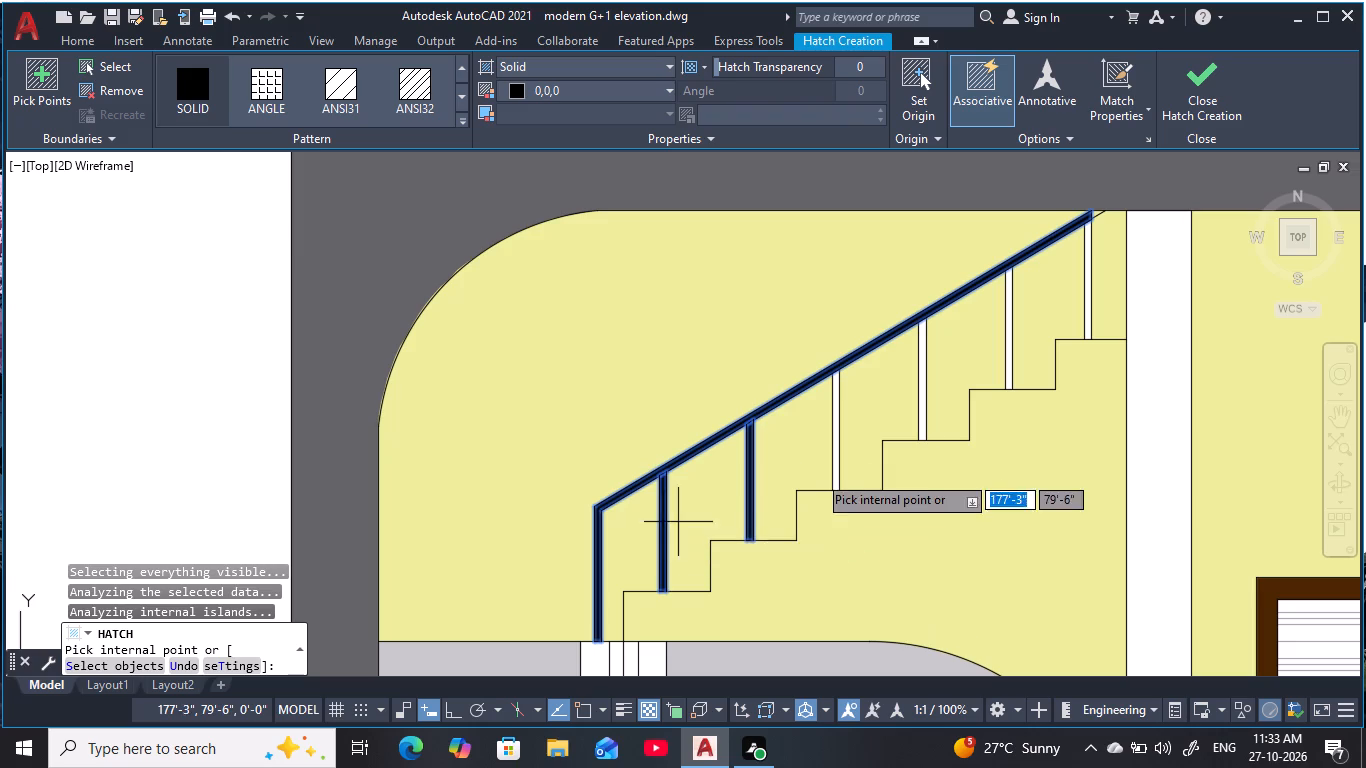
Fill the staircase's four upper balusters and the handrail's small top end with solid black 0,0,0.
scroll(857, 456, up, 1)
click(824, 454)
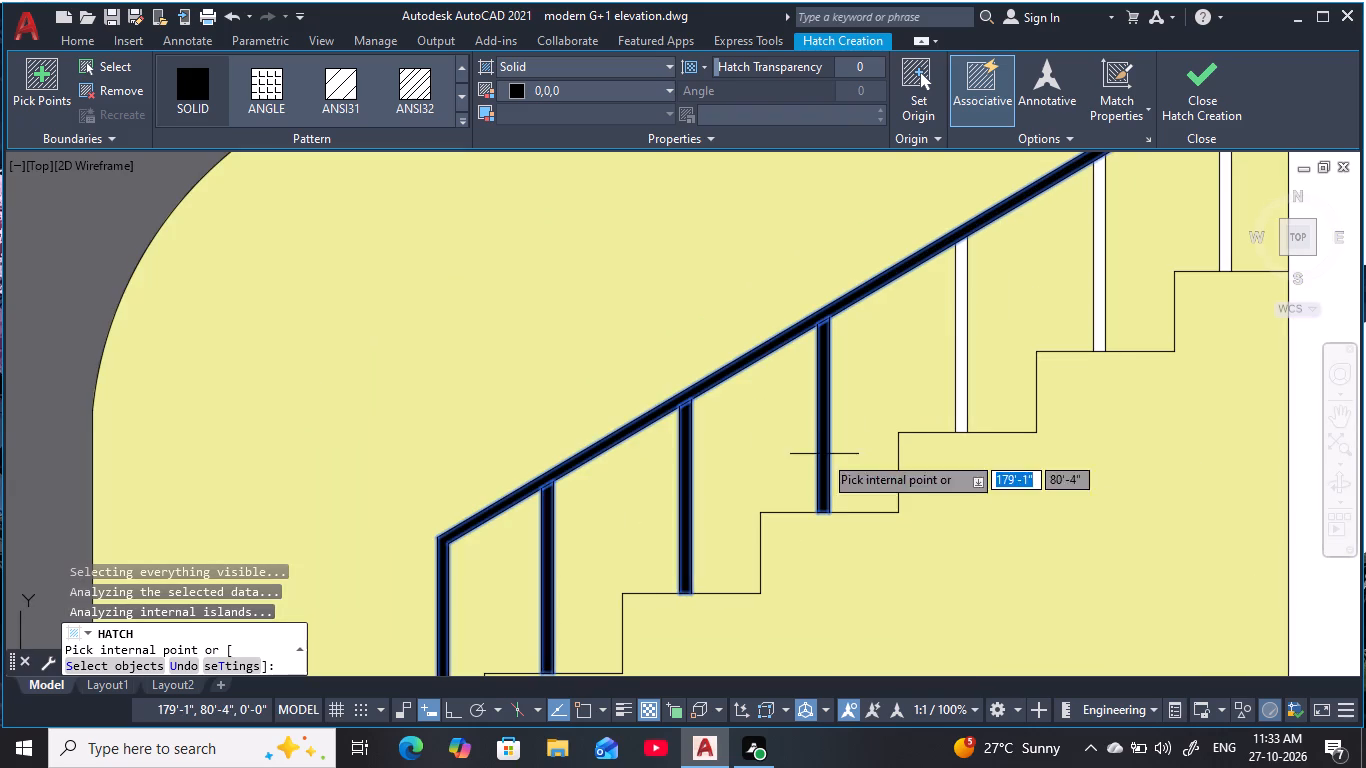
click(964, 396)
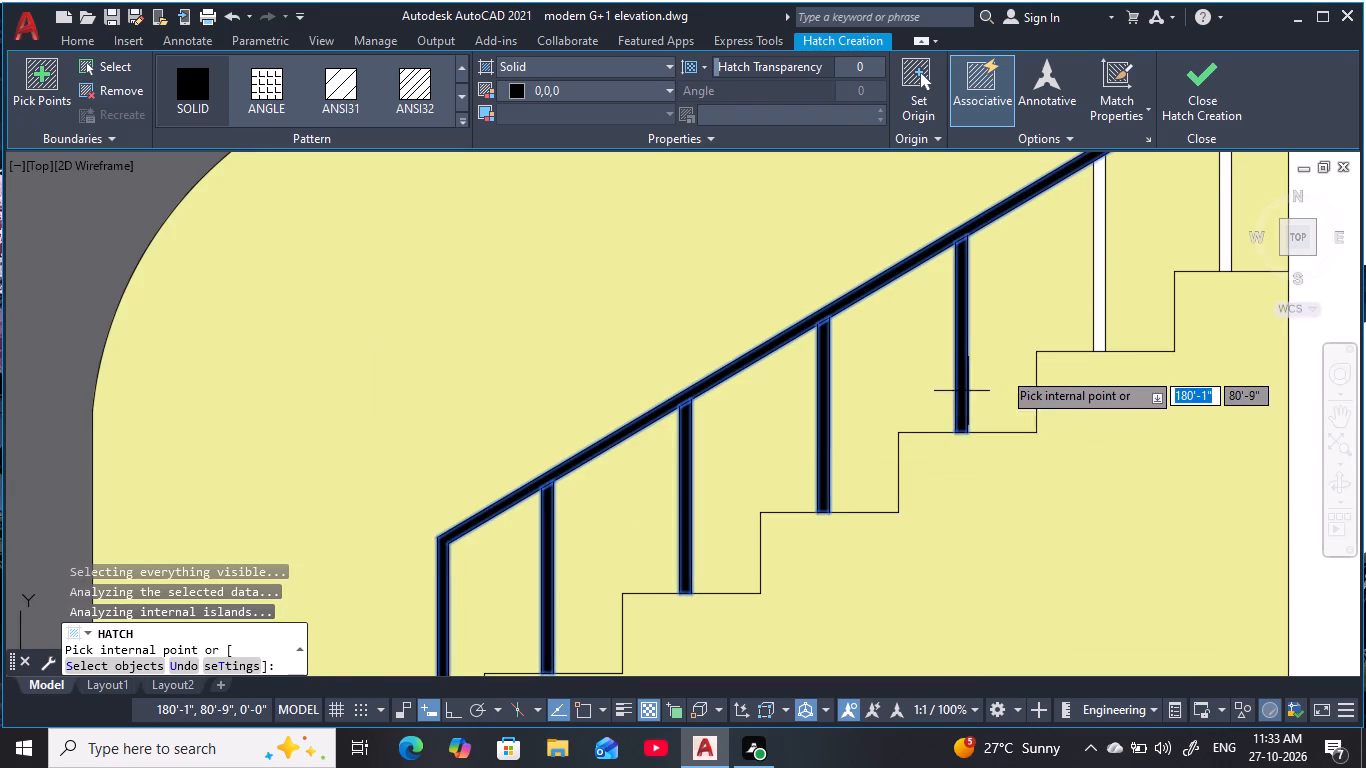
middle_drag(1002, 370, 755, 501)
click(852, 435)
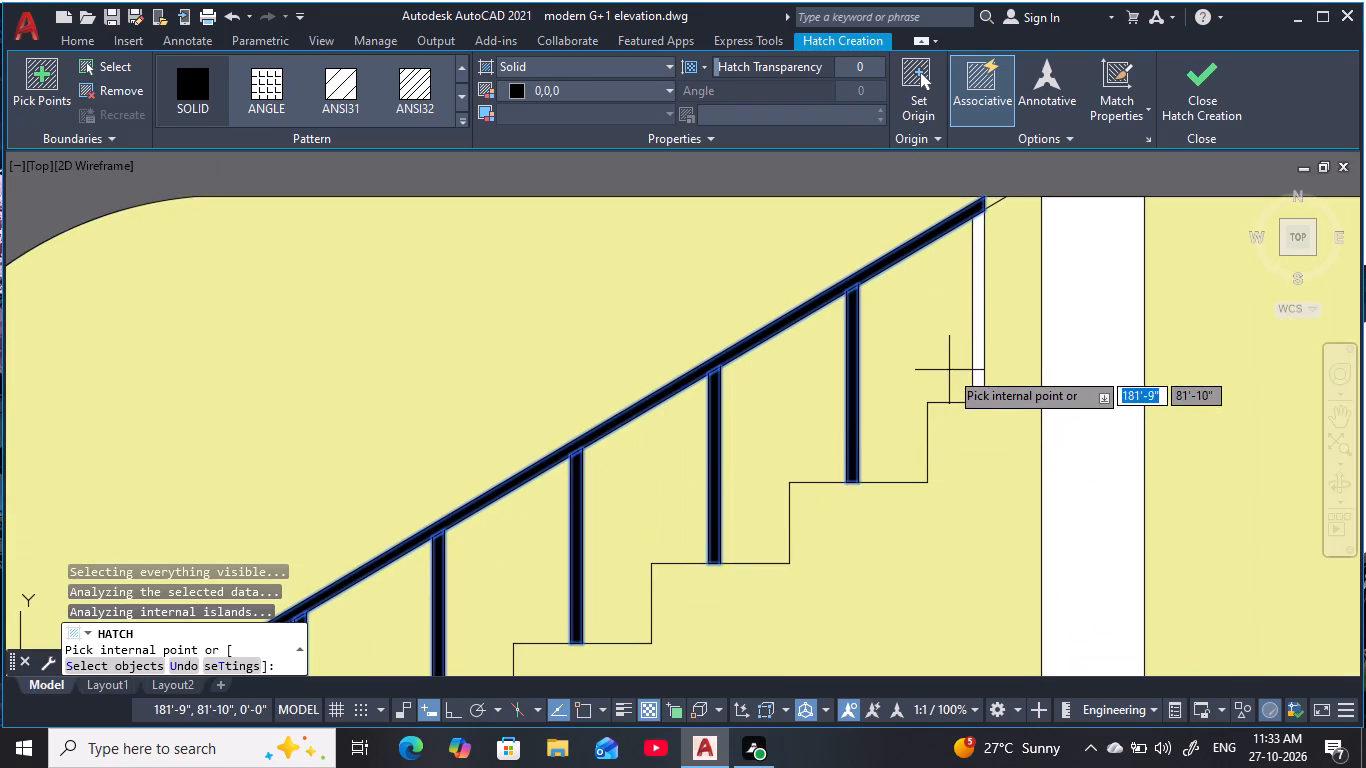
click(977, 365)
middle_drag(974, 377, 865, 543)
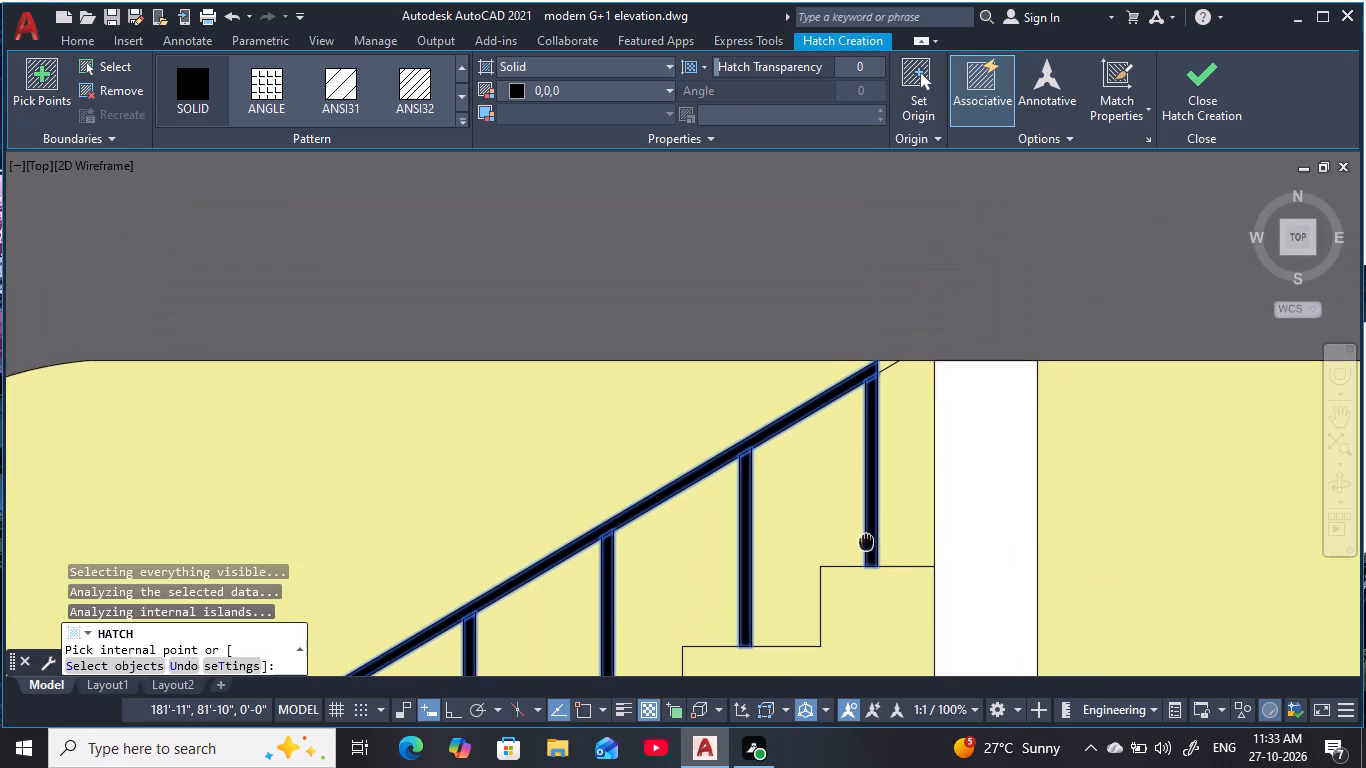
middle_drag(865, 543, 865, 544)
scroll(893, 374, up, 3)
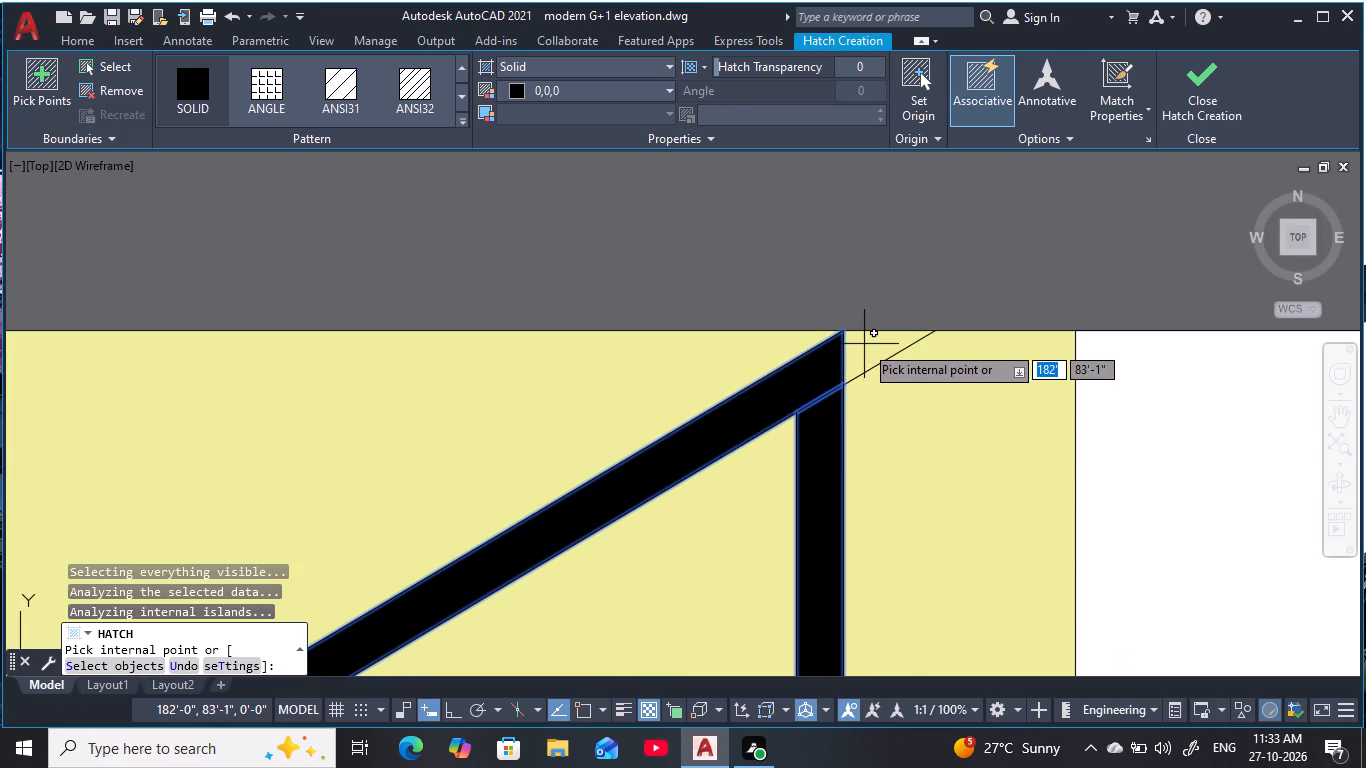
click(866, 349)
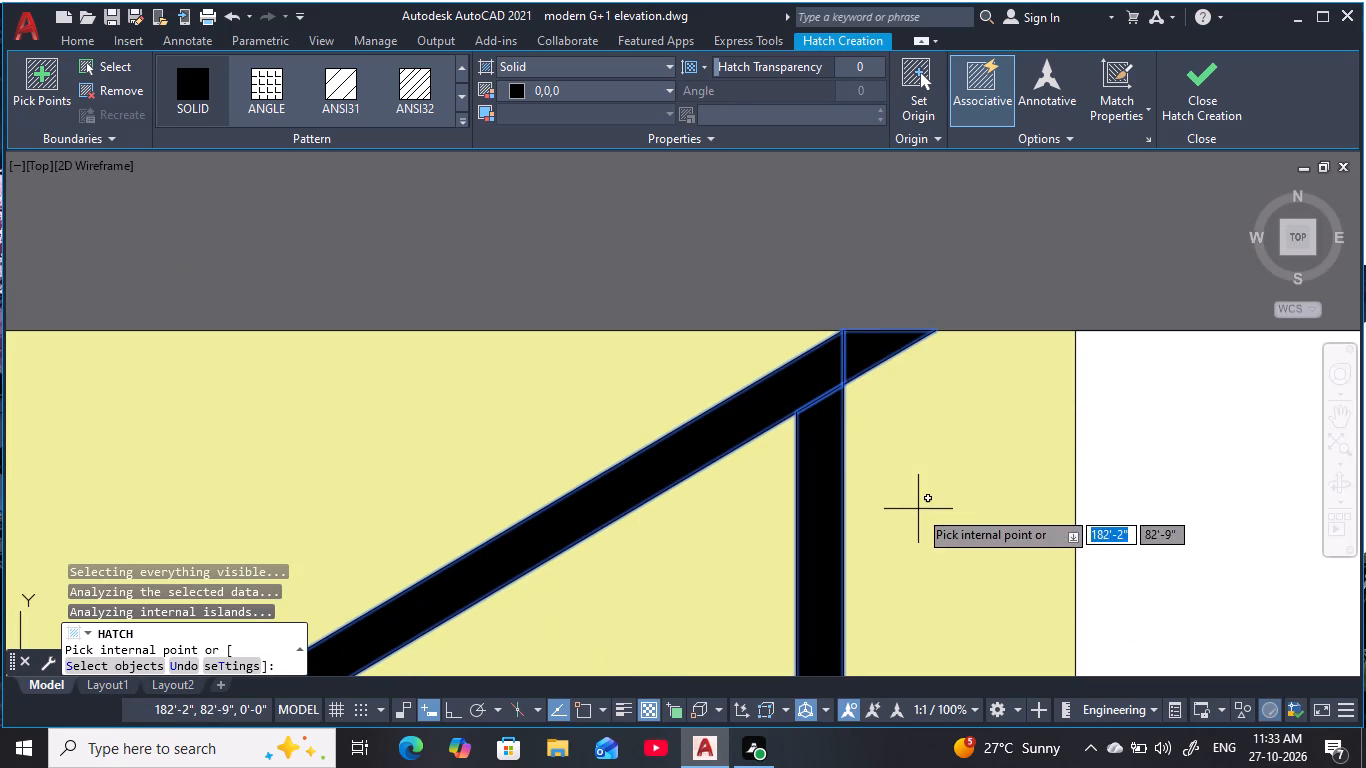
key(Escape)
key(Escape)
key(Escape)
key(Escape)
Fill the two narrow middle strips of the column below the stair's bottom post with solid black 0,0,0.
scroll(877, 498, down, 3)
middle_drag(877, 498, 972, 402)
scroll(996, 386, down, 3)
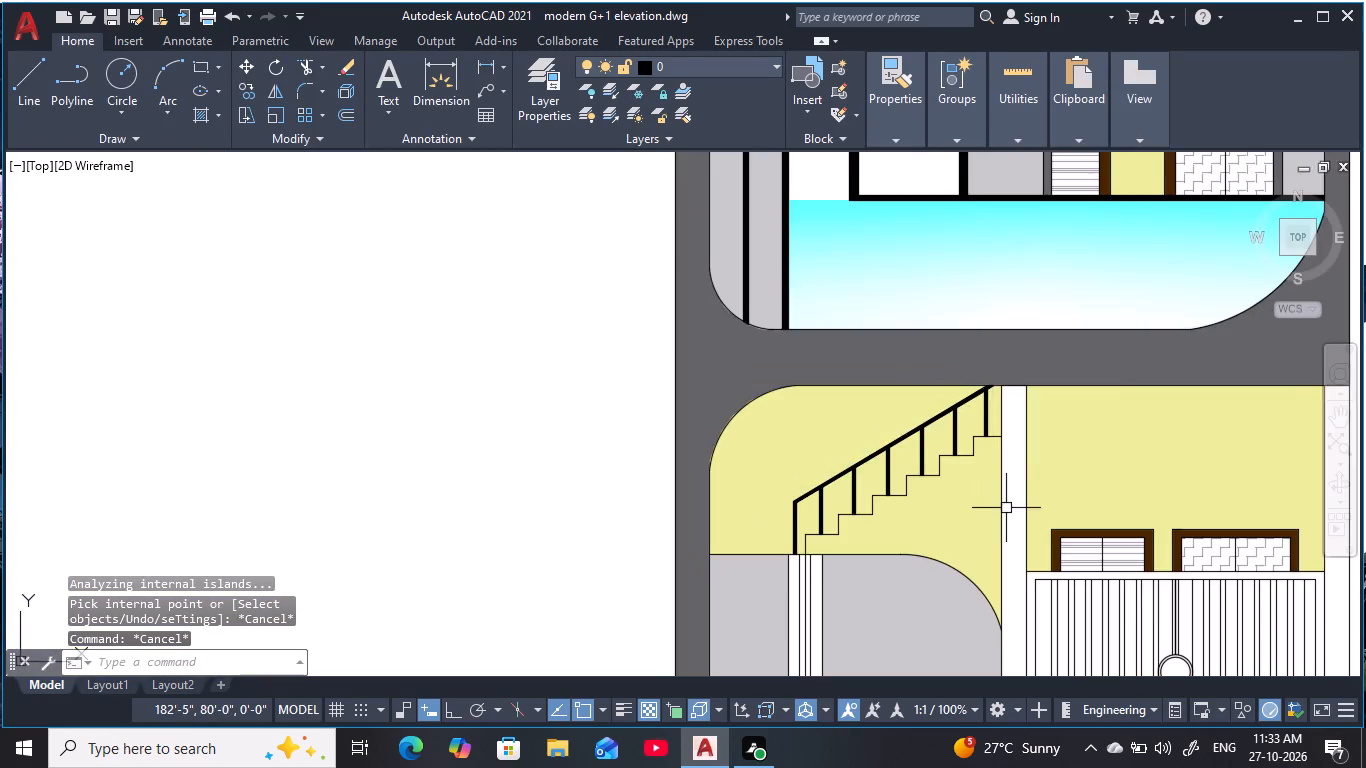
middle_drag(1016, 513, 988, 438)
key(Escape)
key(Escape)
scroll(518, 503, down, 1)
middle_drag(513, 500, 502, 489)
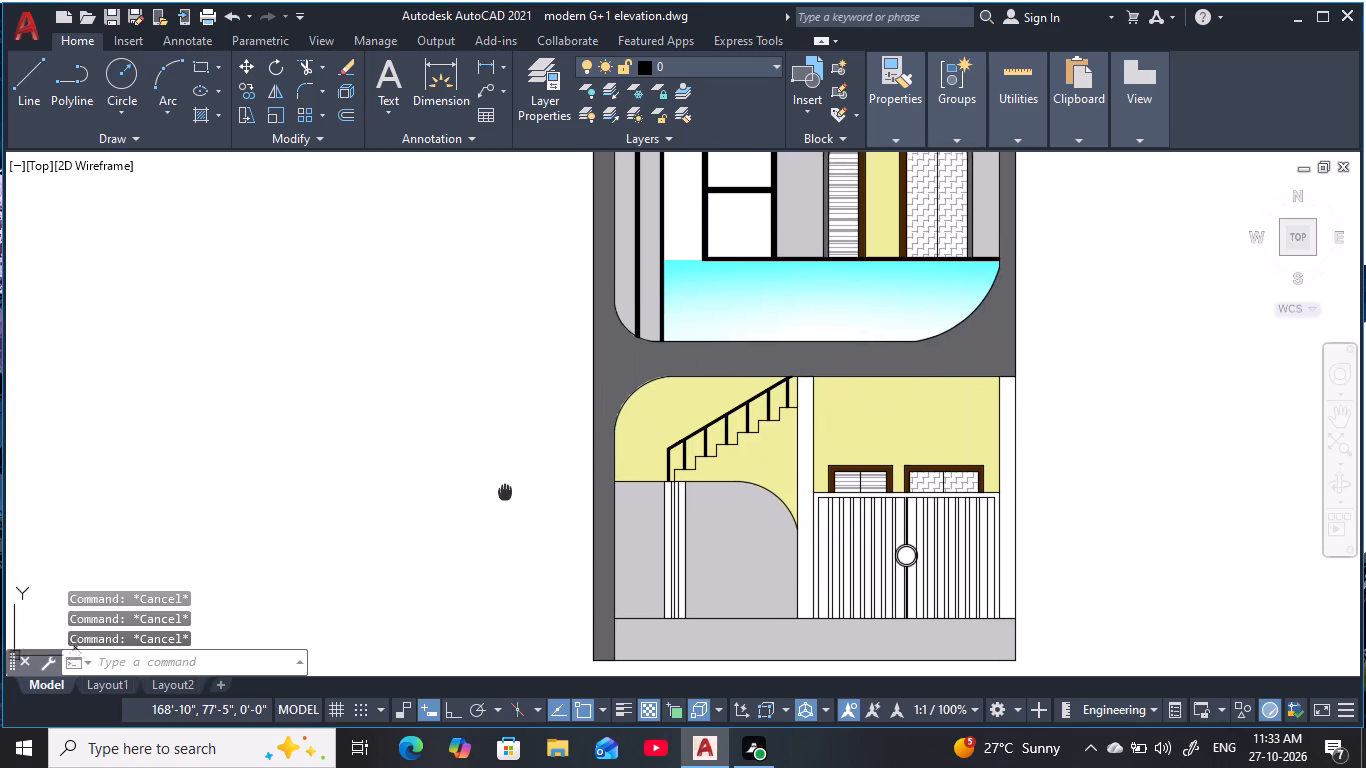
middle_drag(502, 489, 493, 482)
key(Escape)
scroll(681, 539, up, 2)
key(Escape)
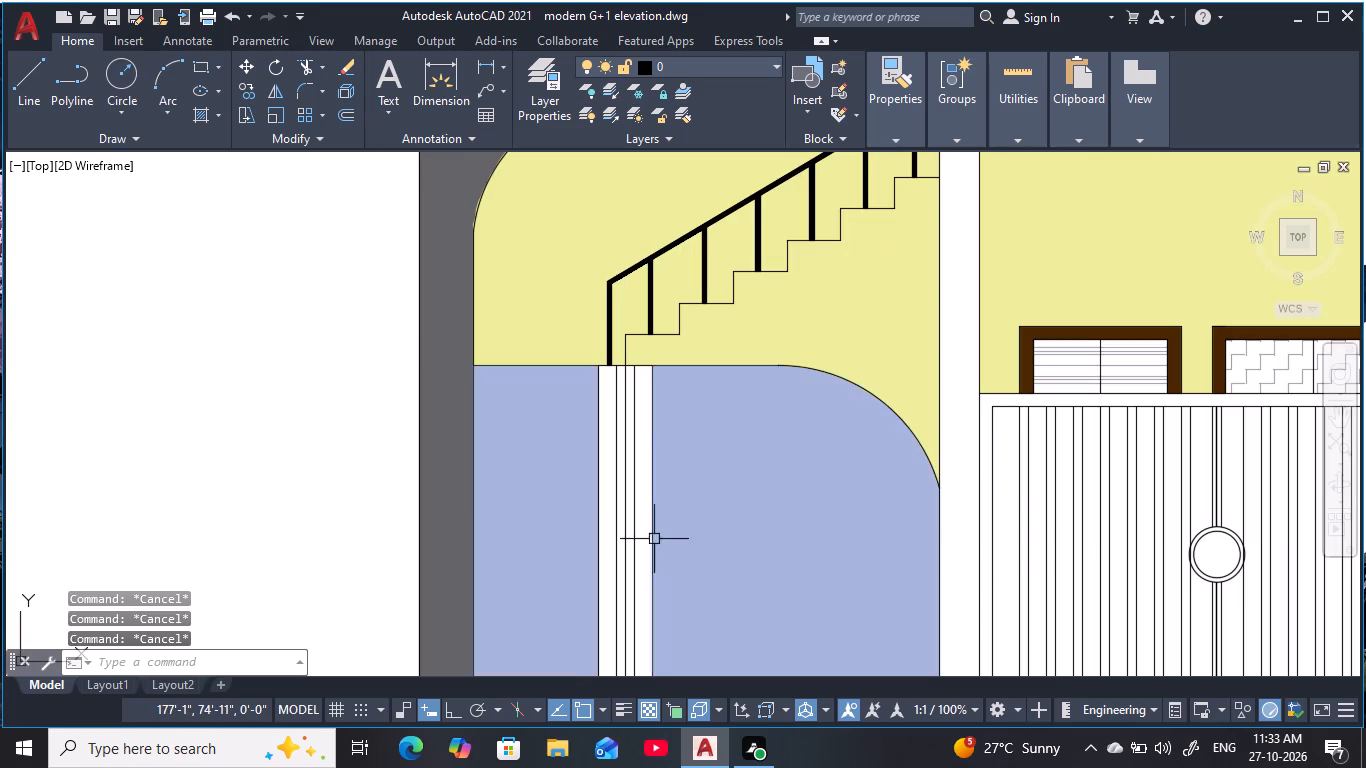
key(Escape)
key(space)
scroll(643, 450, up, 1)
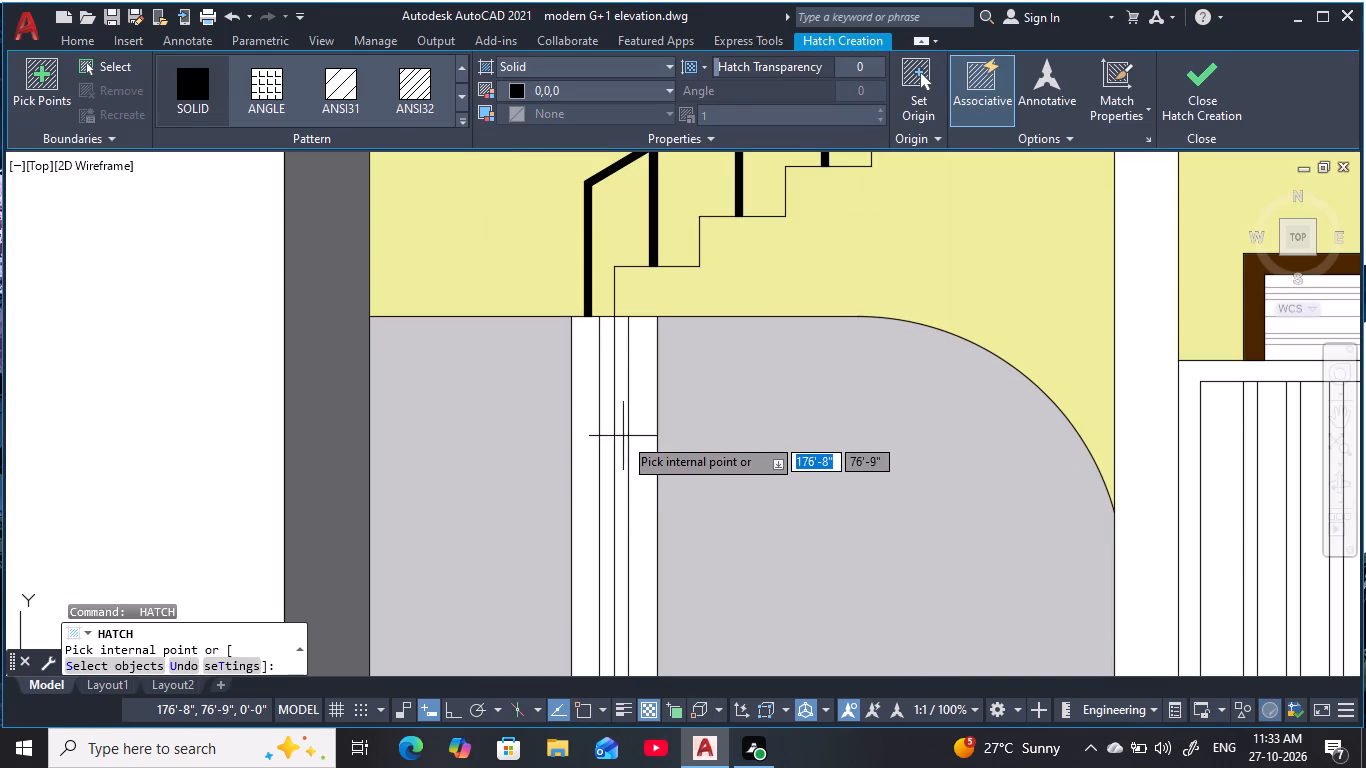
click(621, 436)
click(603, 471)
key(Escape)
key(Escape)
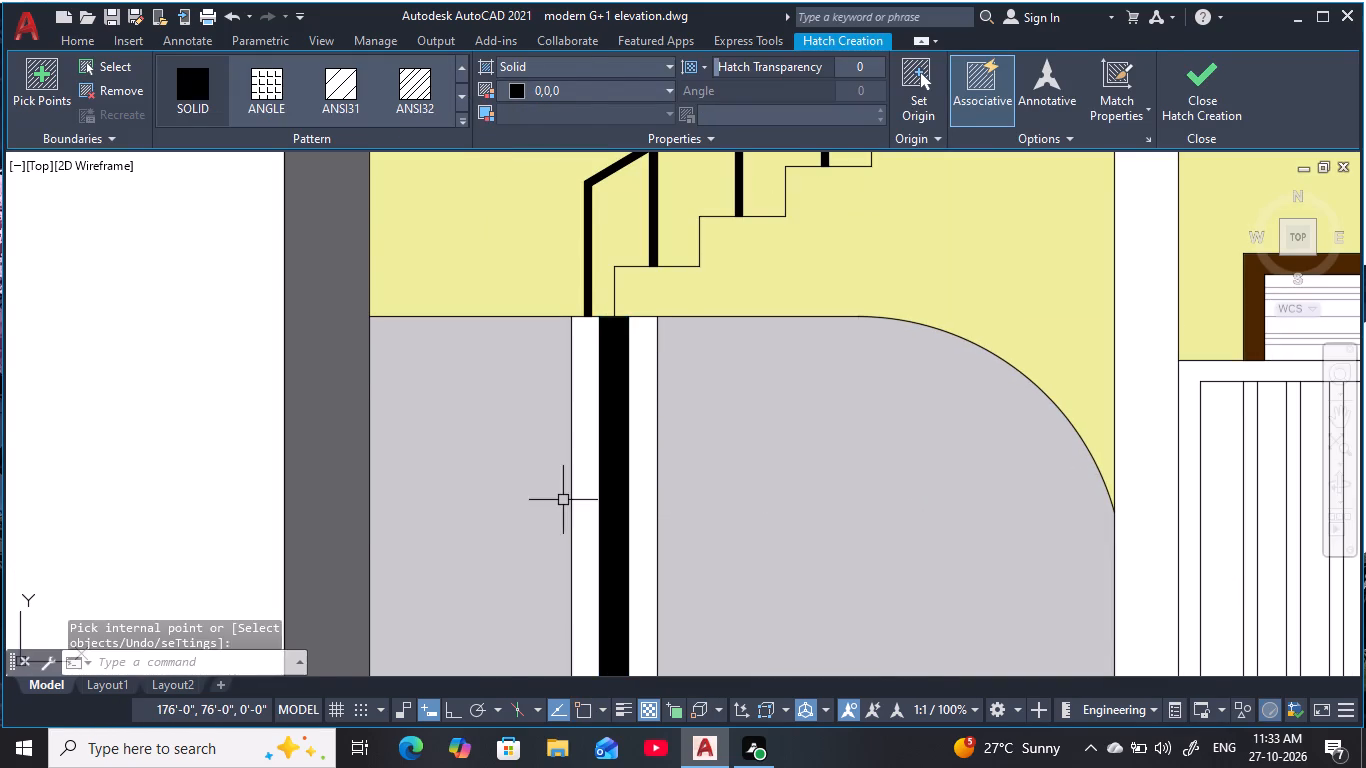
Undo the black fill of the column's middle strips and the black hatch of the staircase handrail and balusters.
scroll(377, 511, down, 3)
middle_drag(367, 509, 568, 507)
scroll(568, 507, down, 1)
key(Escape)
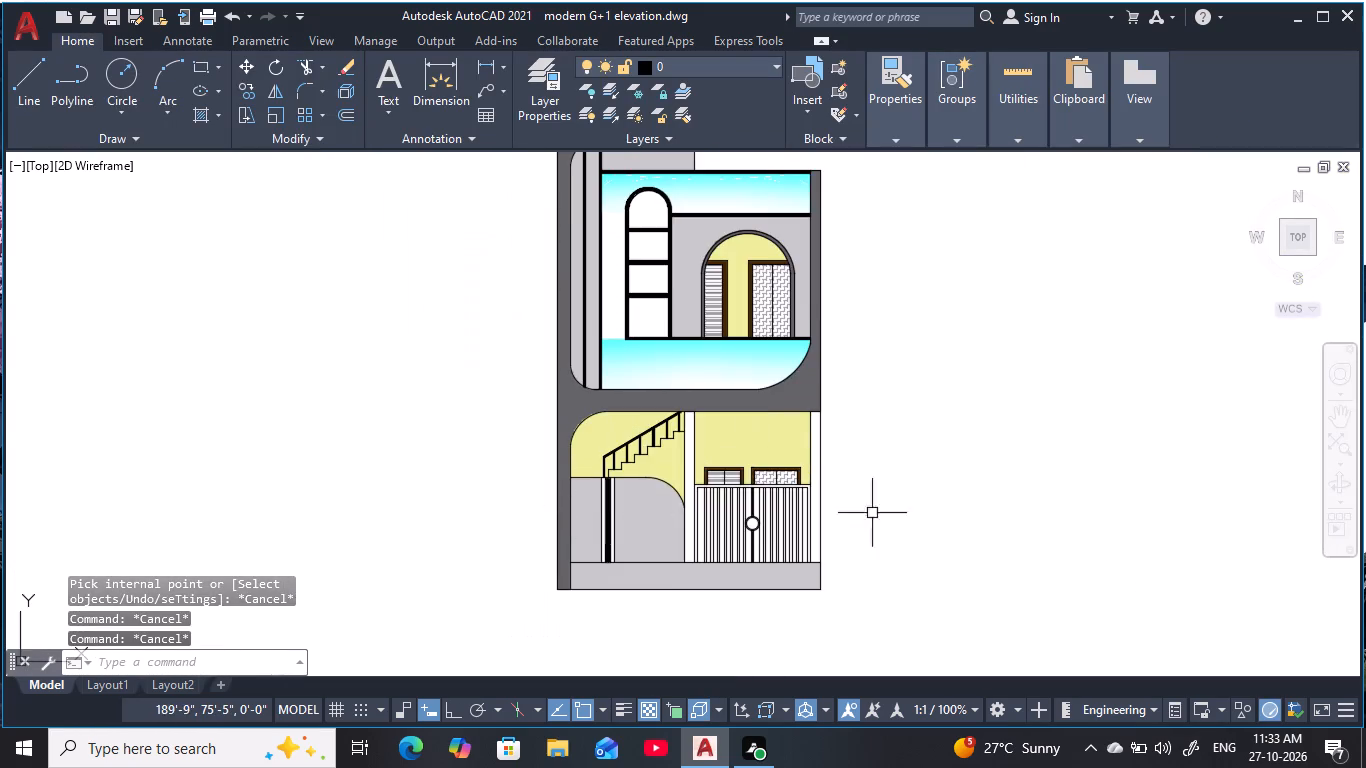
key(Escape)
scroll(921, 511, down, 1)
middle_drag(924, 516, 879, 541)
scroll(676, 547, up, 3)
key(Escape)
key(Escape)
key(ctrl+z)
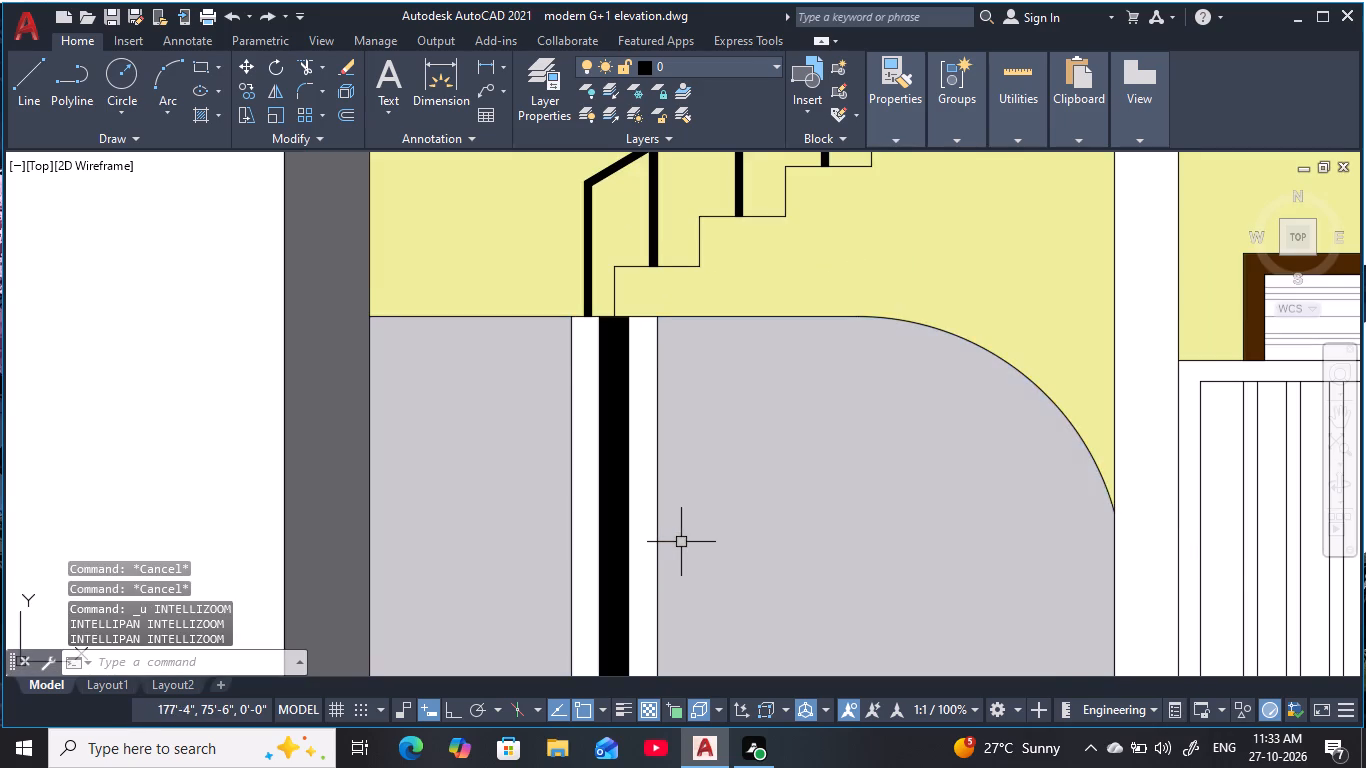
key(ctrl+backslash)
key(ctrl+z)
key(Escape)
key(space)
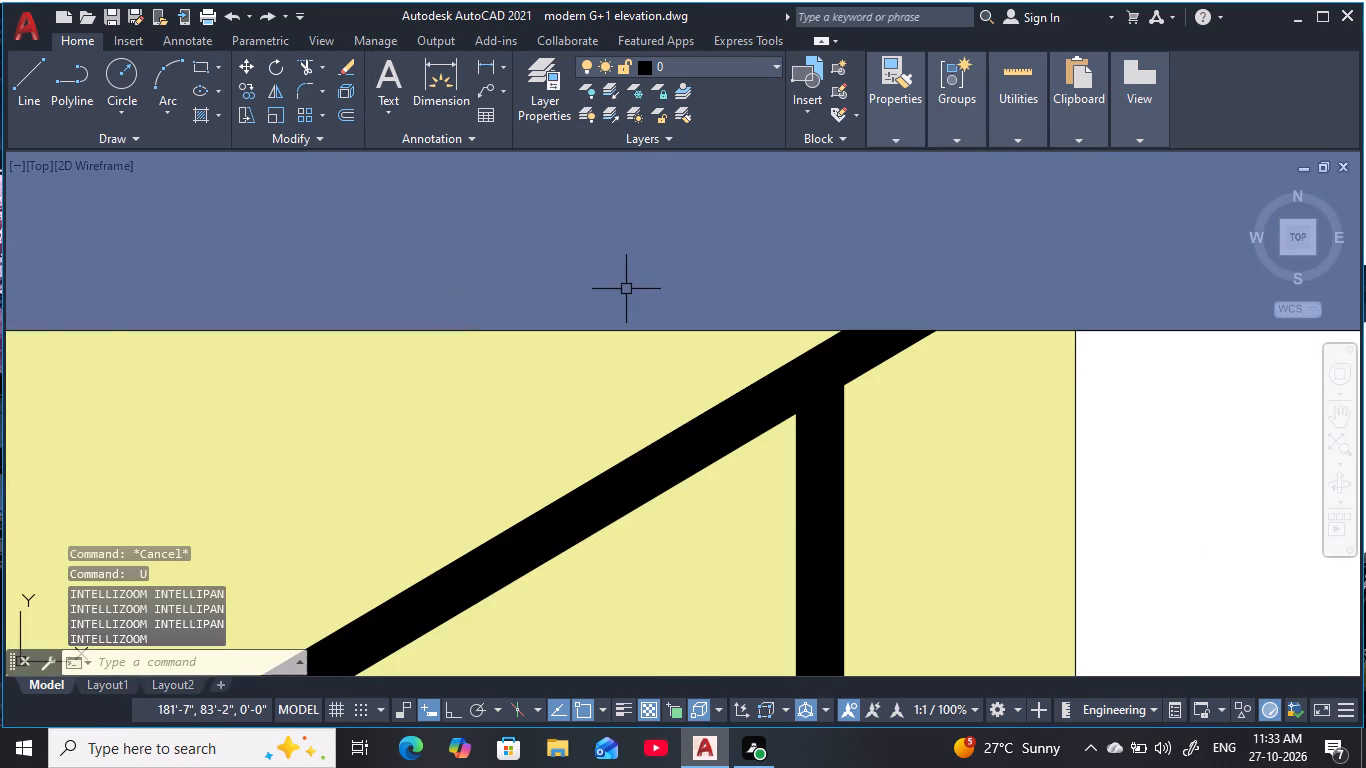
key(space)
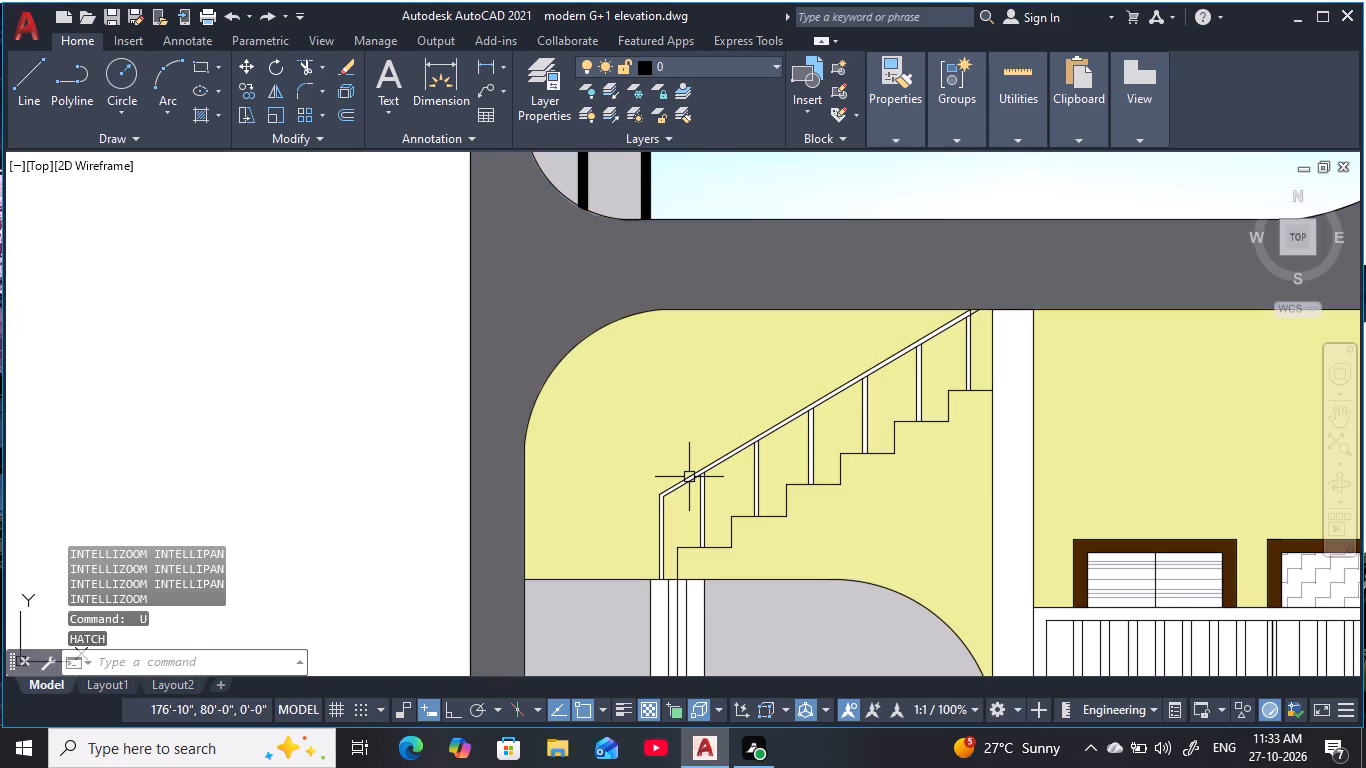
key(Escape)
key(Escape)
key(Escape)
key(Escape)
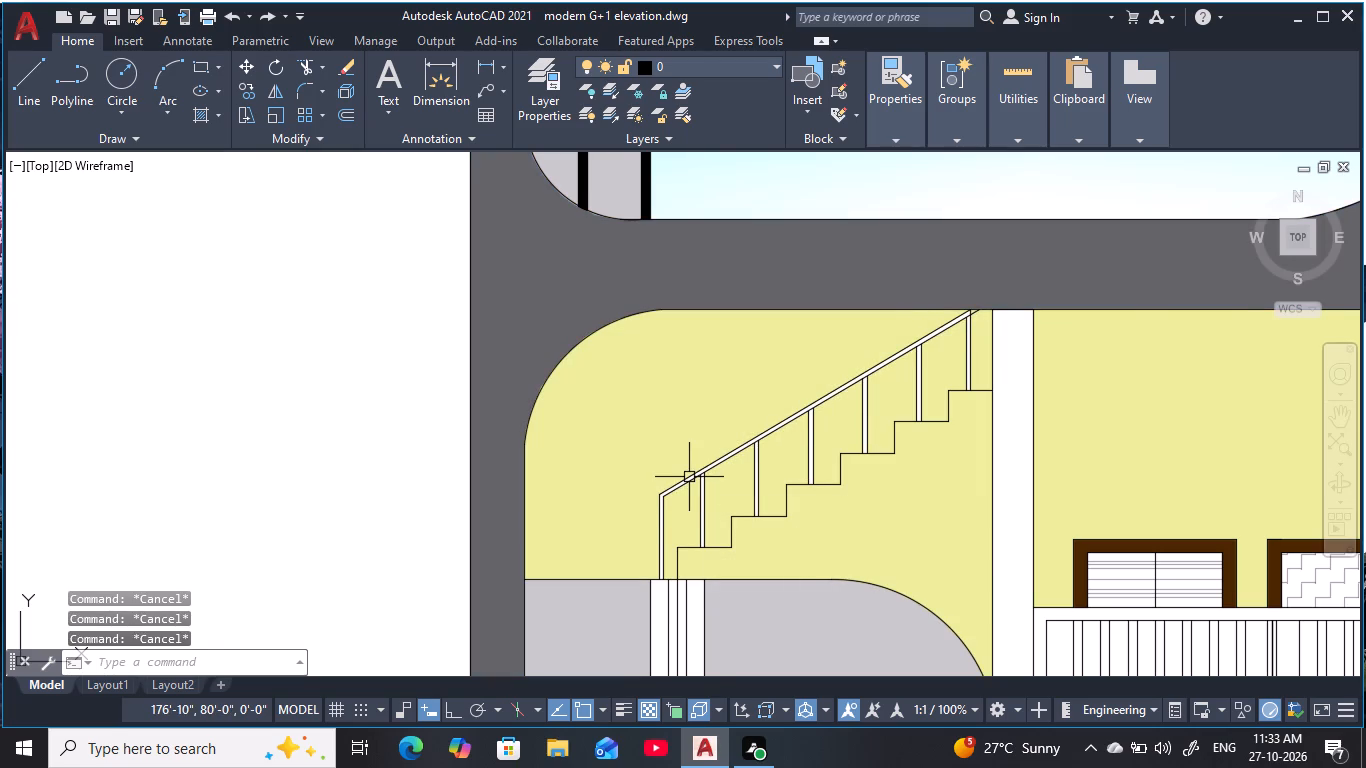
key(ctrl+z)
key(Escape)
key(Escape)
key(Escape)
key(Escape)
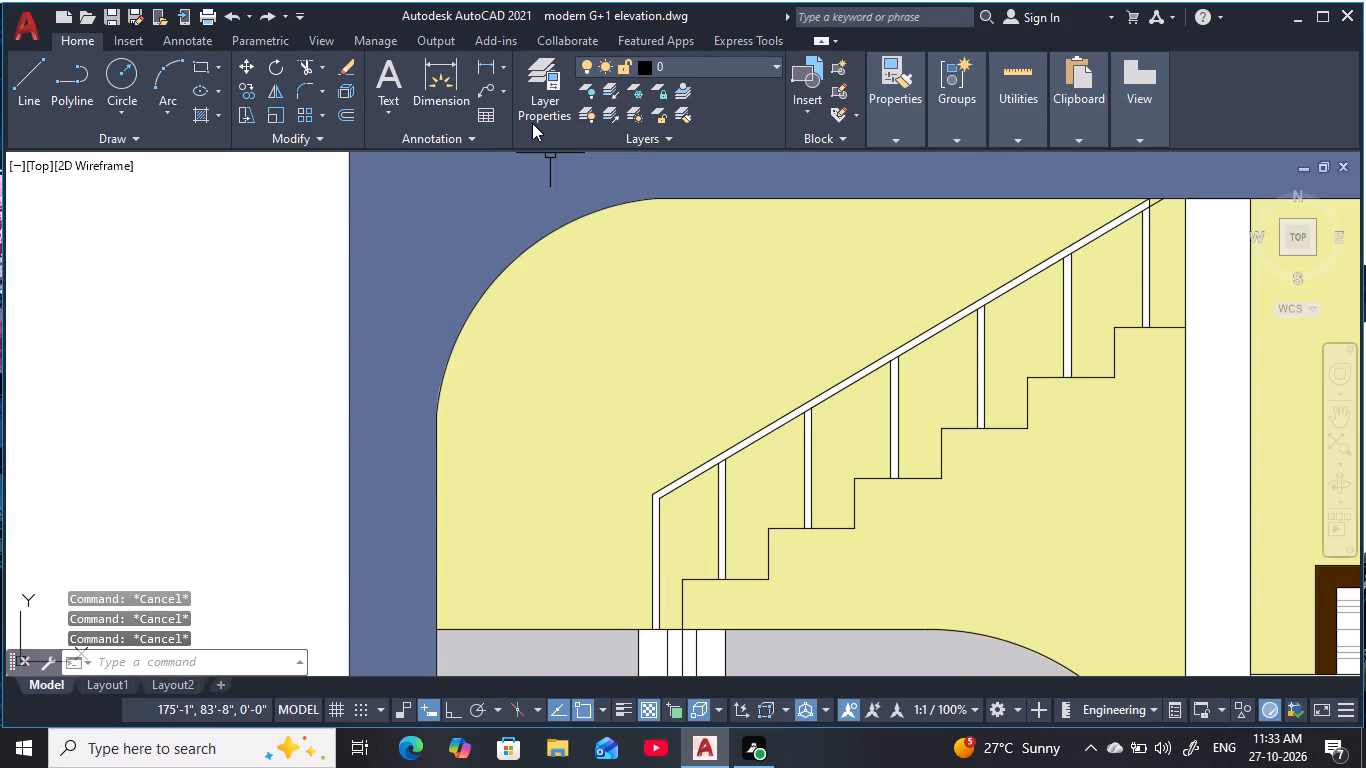
Fill the staircase handrail, including its bottom post and small top end, with solid black 0,0,0.
key(h)
key(space)
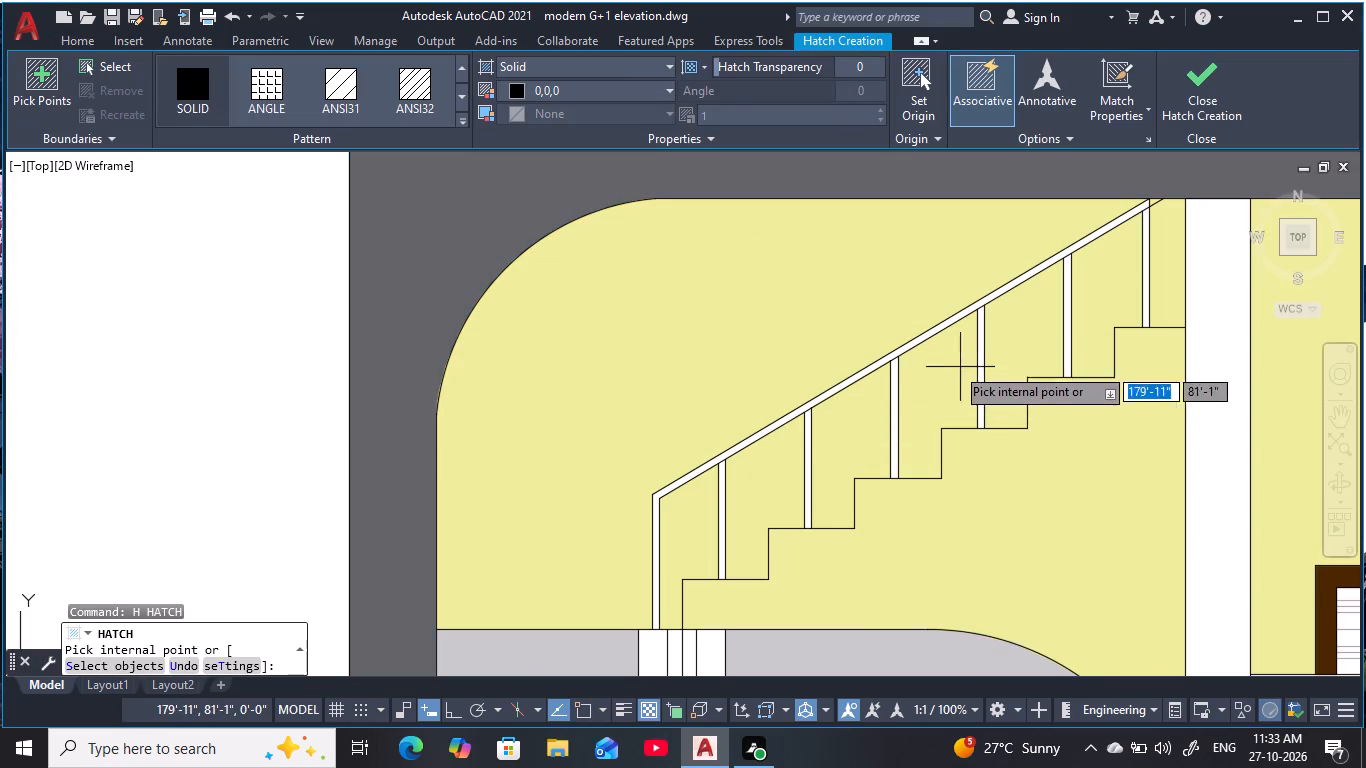
click(911, 346)
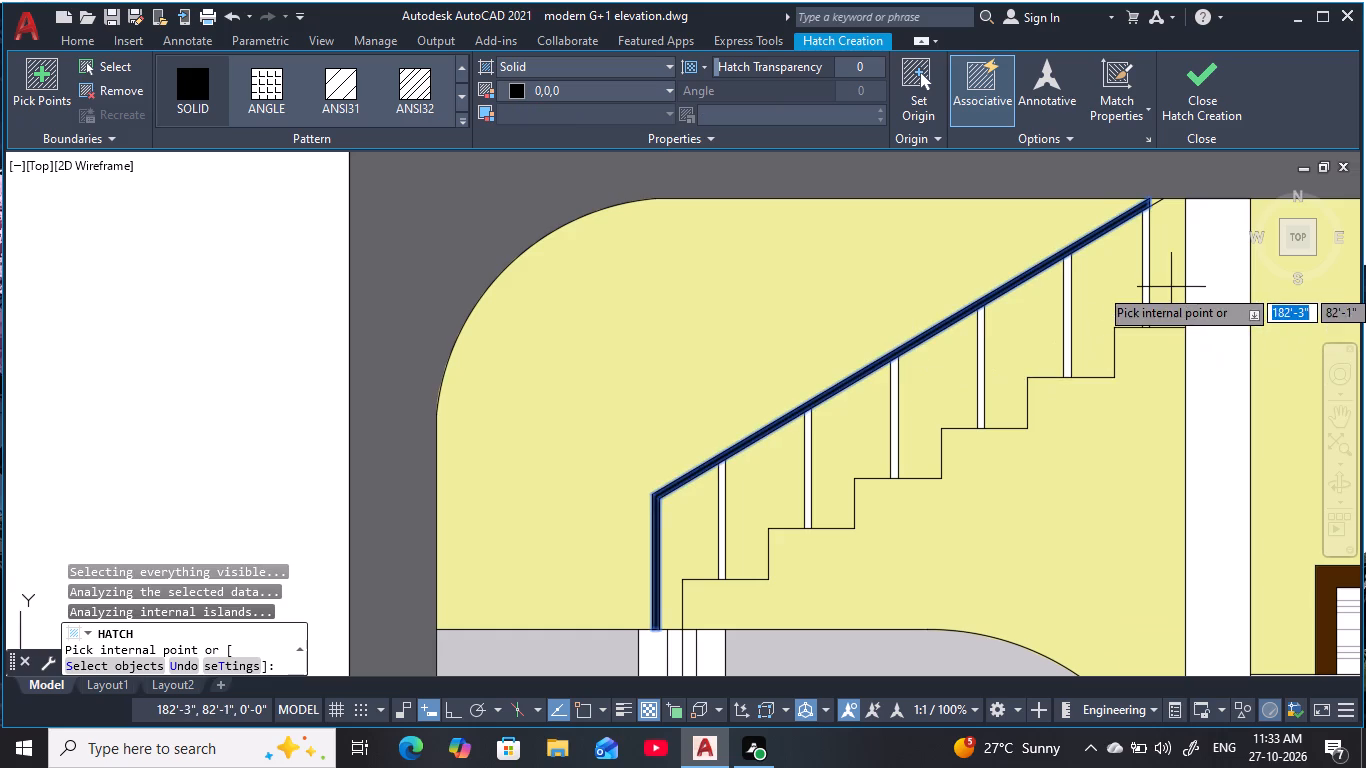
middle_drag(1183, 276, 1090, 351)
scroll(1073, 279, up, 3)
click(1021, 266)
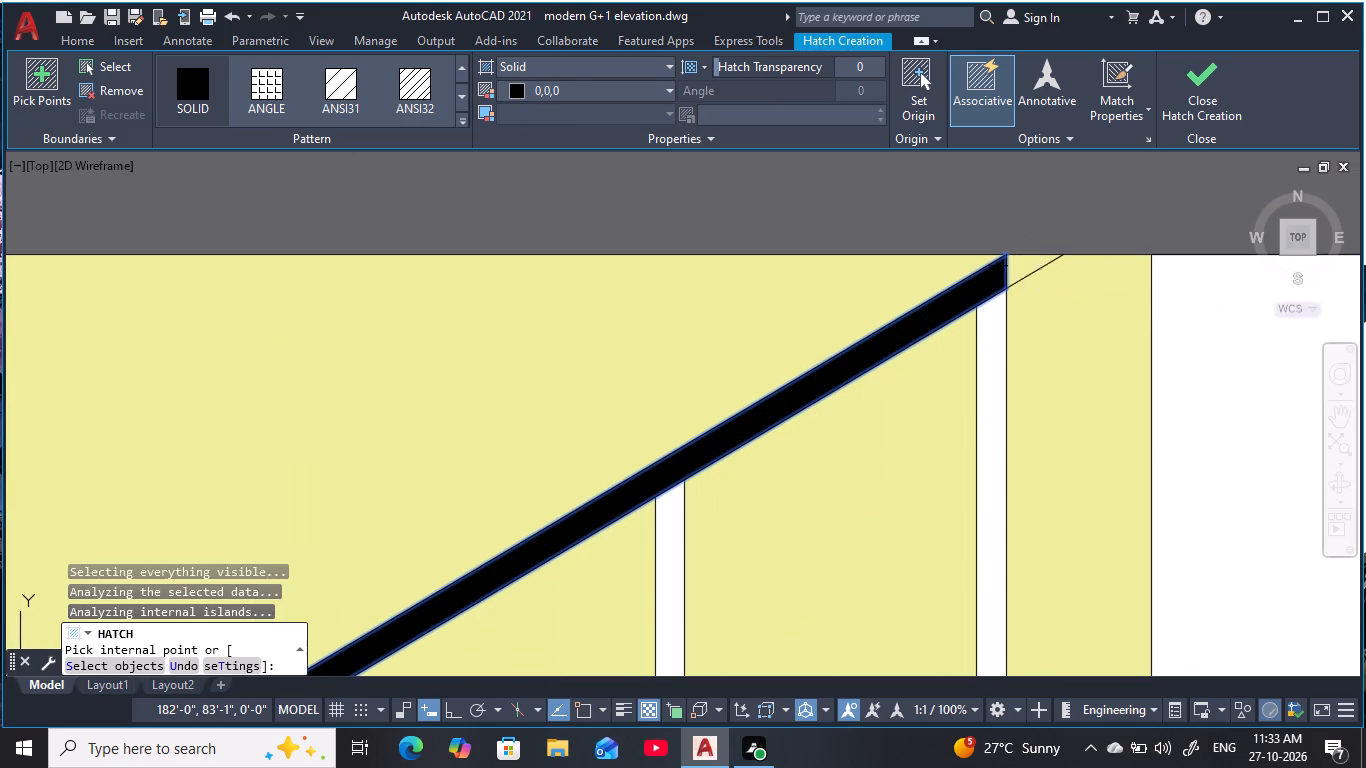
Fill all six staircase balusters, from the top one down, with solid black 0,0,0.
click(986, 423)
middle_drag(975, 440, 1200, 270)
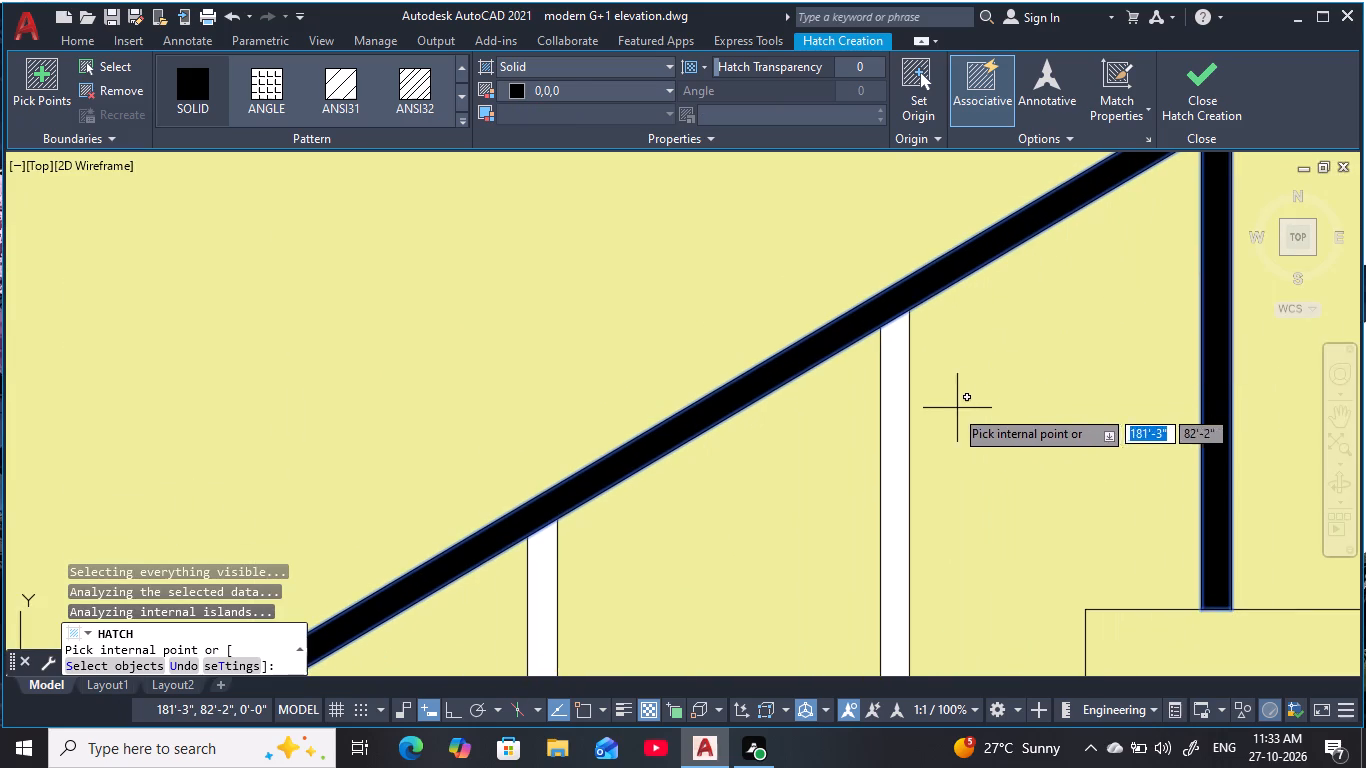
click(896, 424)
middle_drag(919, 425, 1274, 162)
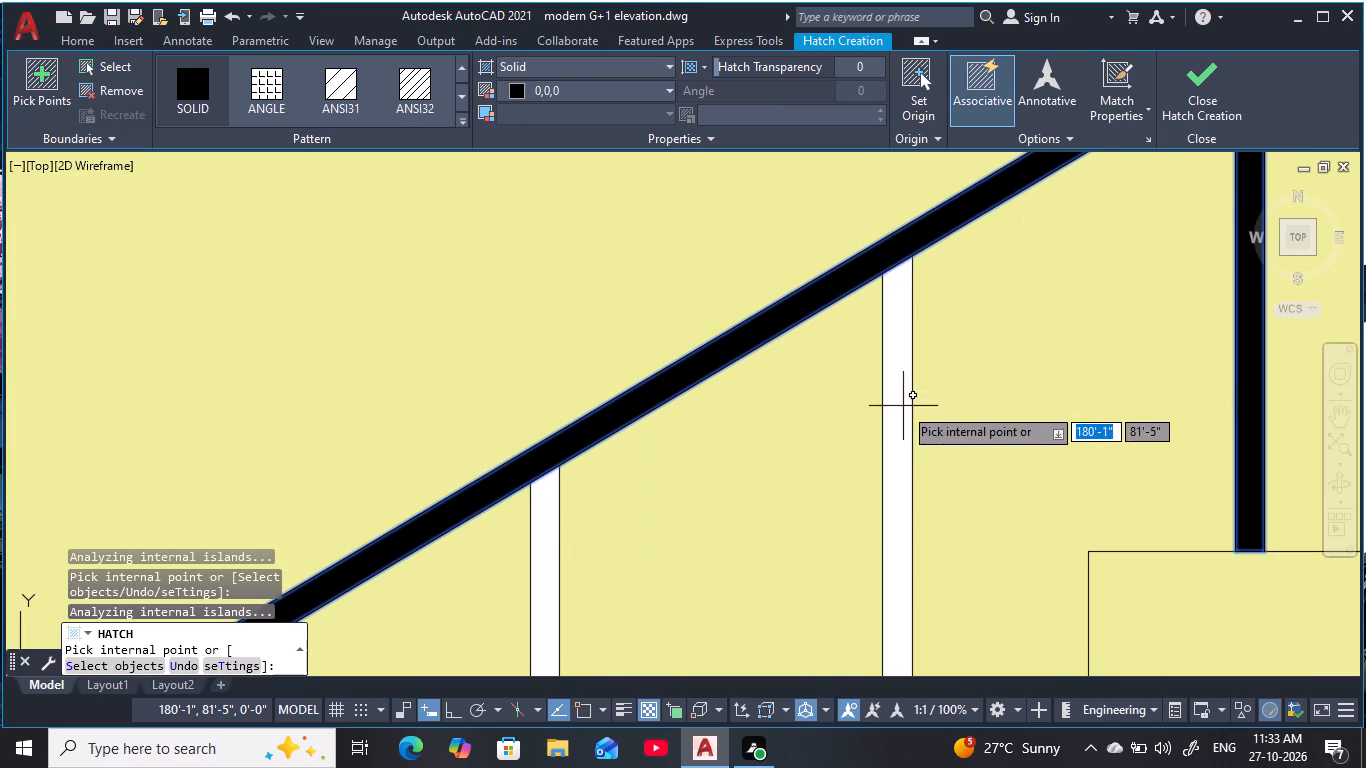
click(901, 407)
middle_drag(912, 421, 1300, 157)
click(930, 369)
middle_drag(945, 384, 951, 384)
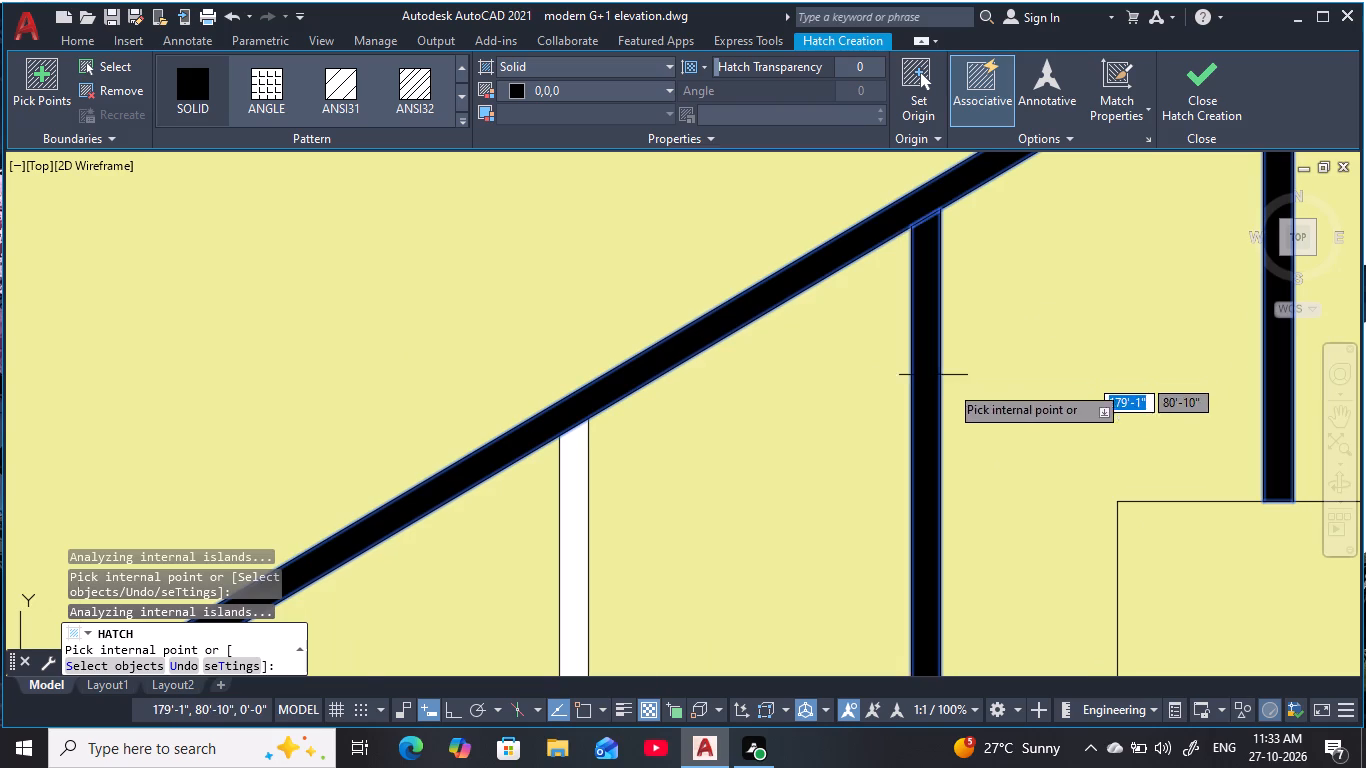
middle_drag(951, 384, 1347, 115)
click(982, 336)
middle_drag(1082, 298, 1276, 173)
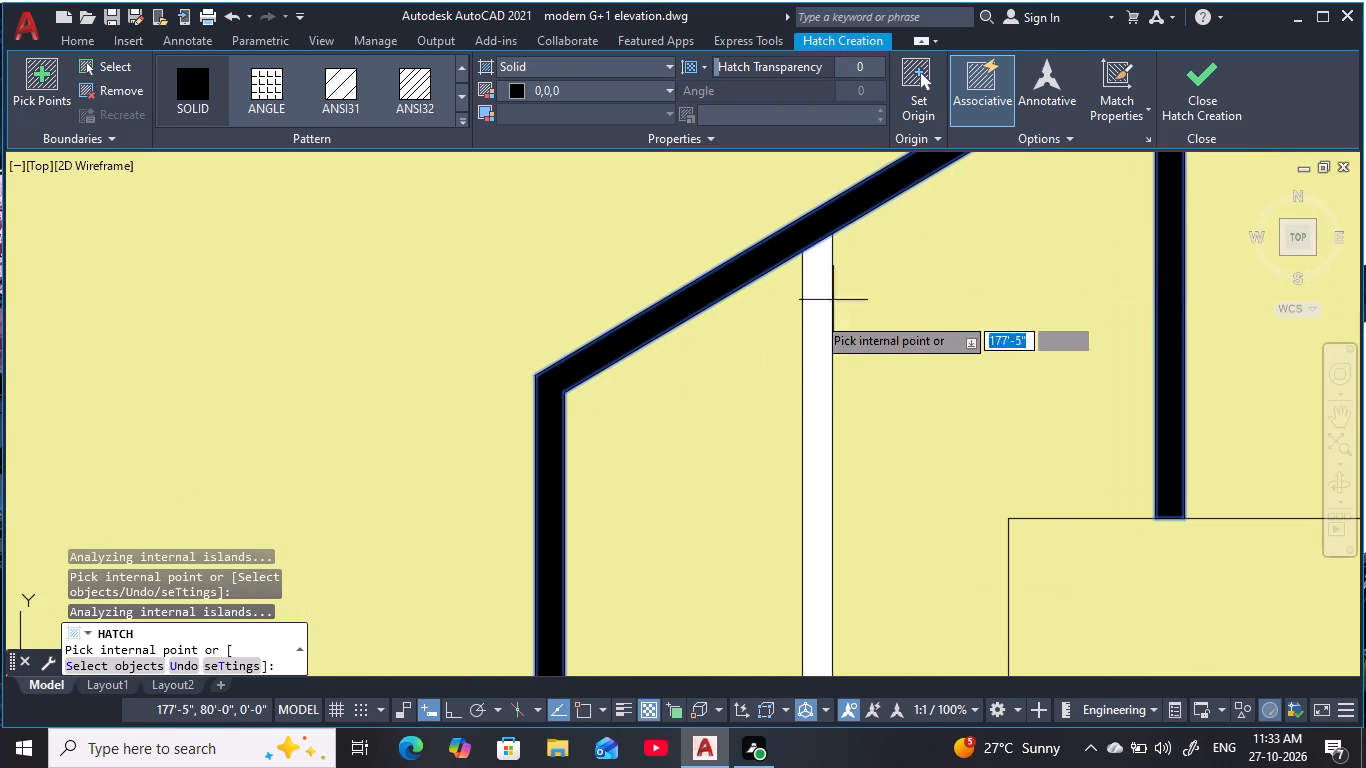
click(821, 352)
key(Escape)
scroll(1057, 354, down, 3)
key(Escape)
key(Escape)
scroll(1057, 354, down, 3)
Fill the two outer strips of the column below the stair's bottom post with solid black 0,0,0.
middle_drag(1057, 354, 1046, 354)
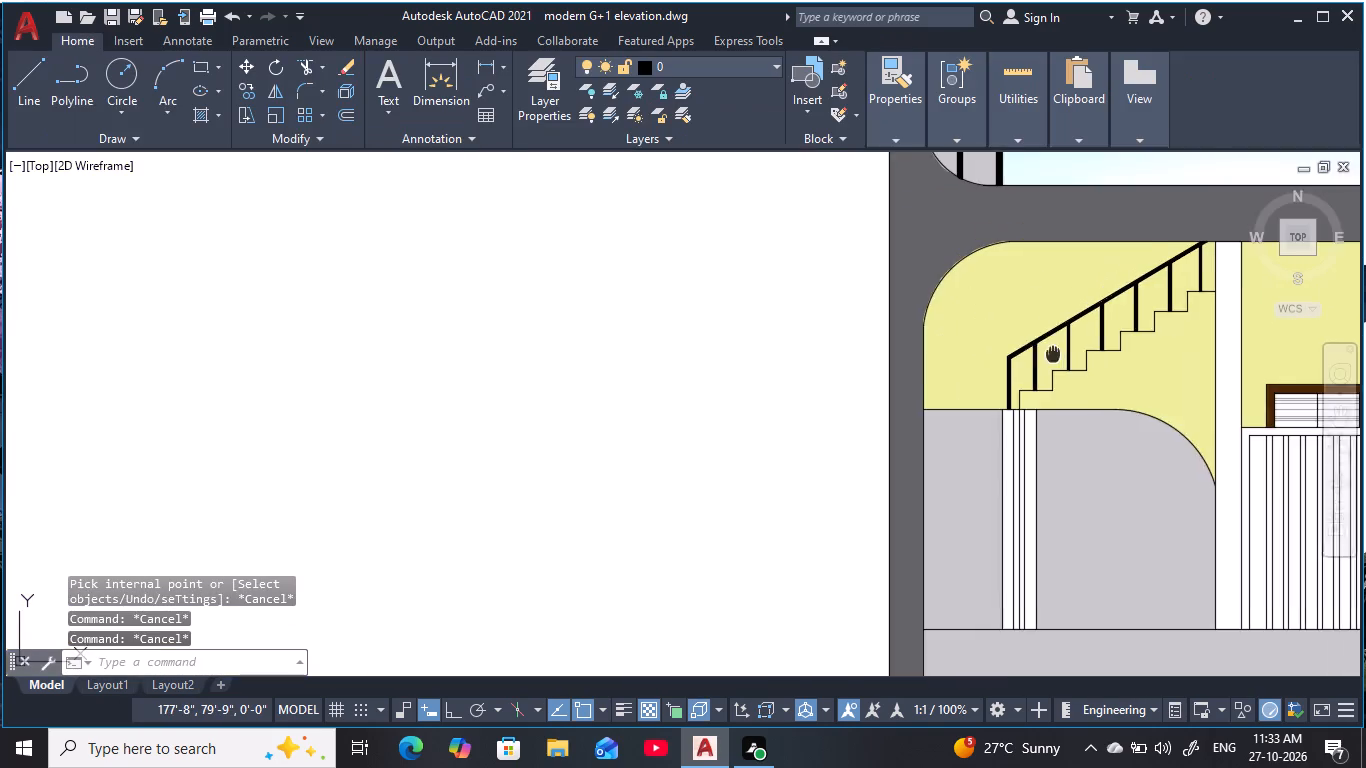
middle_drag(1046, 354, 888, 356)
key(Escape)
scroll(914, 443, up, 3)
key(Escape)
middle_drag(916, 443, 1093, 334)
scroll(1118, 319, down, 2)
key(Escape)
scroll(1063, 366, down, 1)
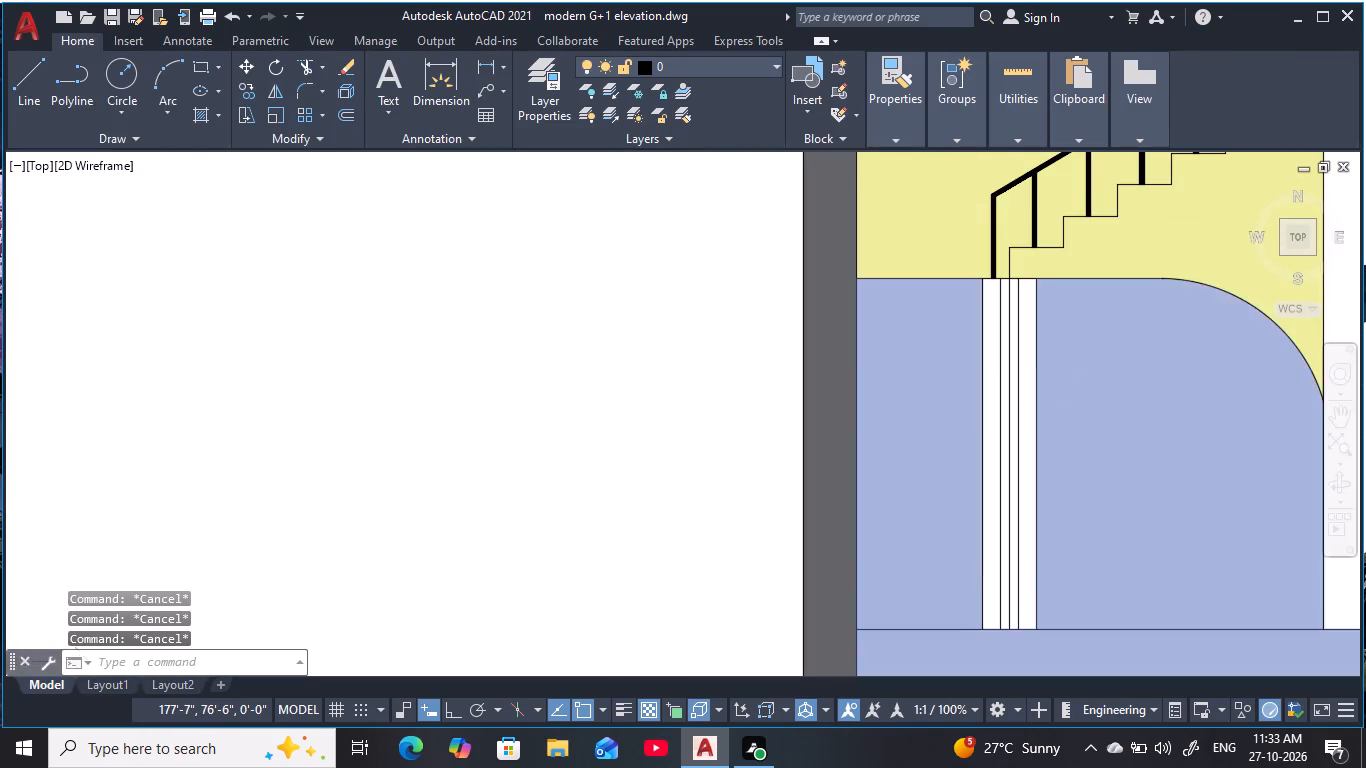
middle_drag(1054, 366, 874, 372)
key(space)
scroll(874, 376, up, 2)
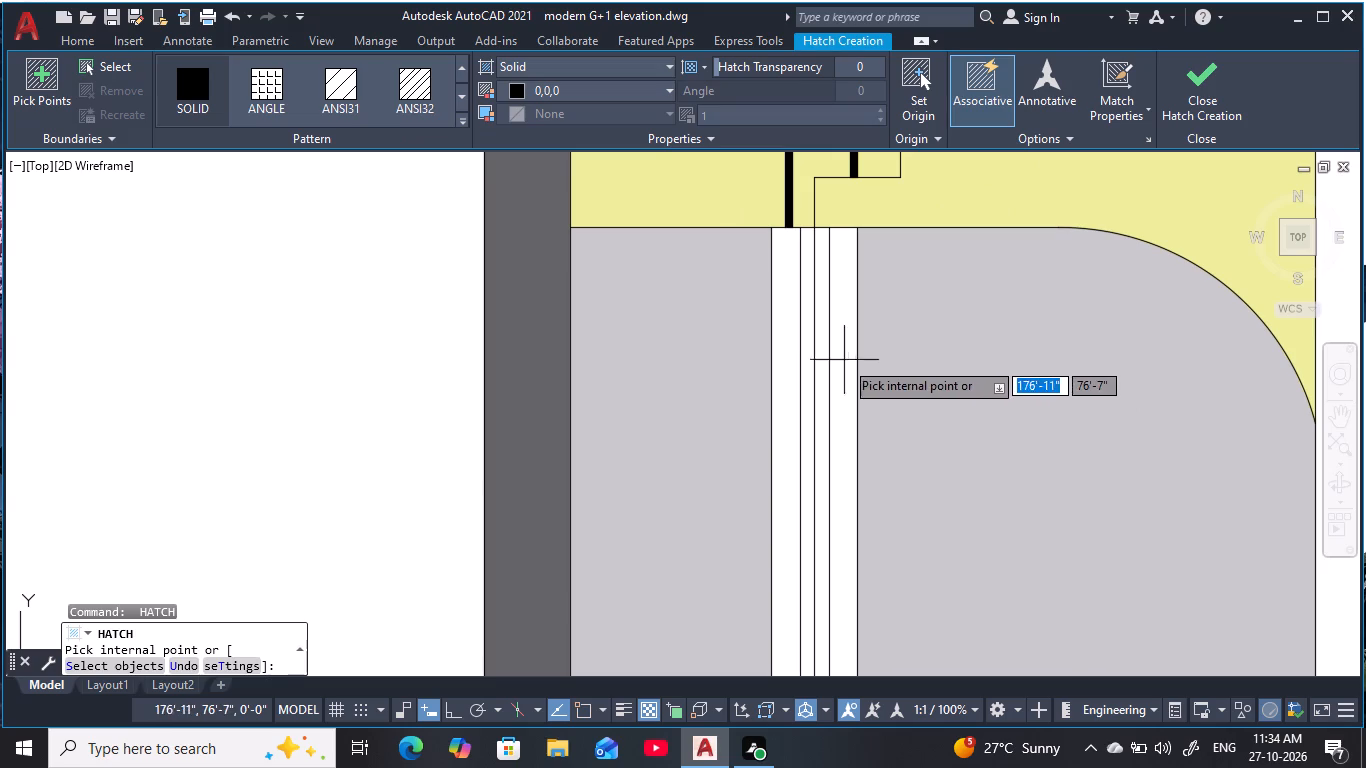
click(844, 360)
click(785, 411)
key(Escape)
key(Escape)
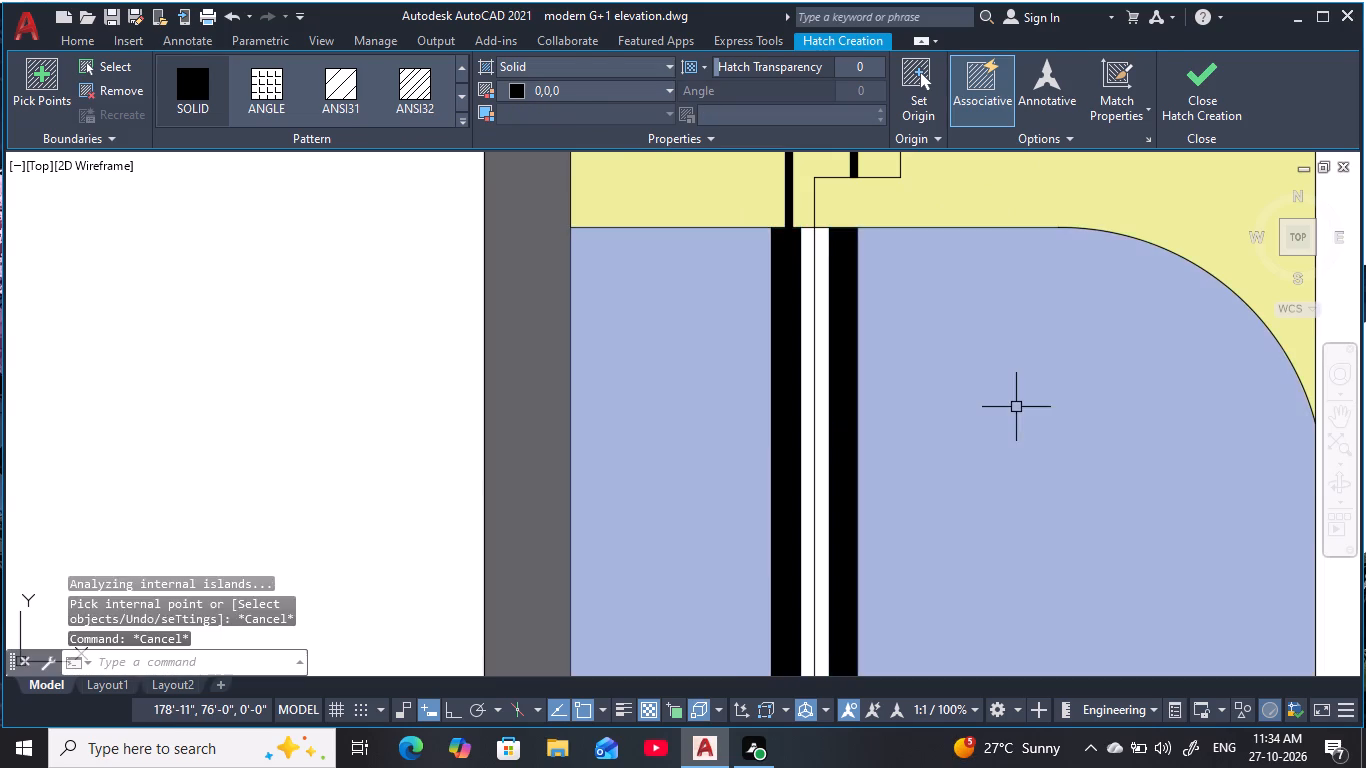
key(Escape)
scroll(1016, 407, down, 1)
key(Escape)
key(Escape)
key(Escape)
Review the ground floor and the full elevation with the black railing and column strips.
scroll(1016, 407, down, 2)
middle_drag(1017, 407, 708, 412)
key(Escape)
scroll(1106, 412, down, 1)
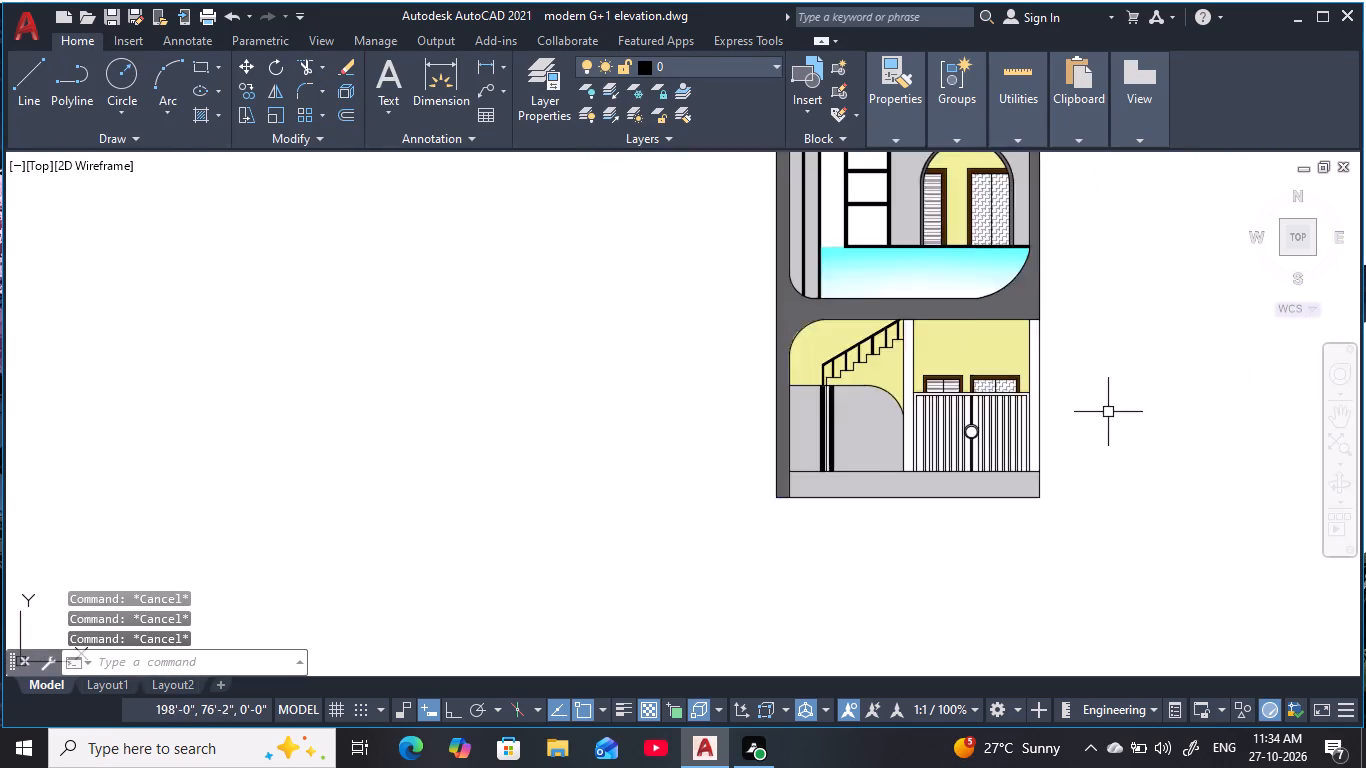
scroll(1108, 412, down, 1)
middle_drag(1109, 412, 937, 488)
scroll(930, 486, up, 2)
middle_drag(930, 486, 1023, 457)
key(Escape)
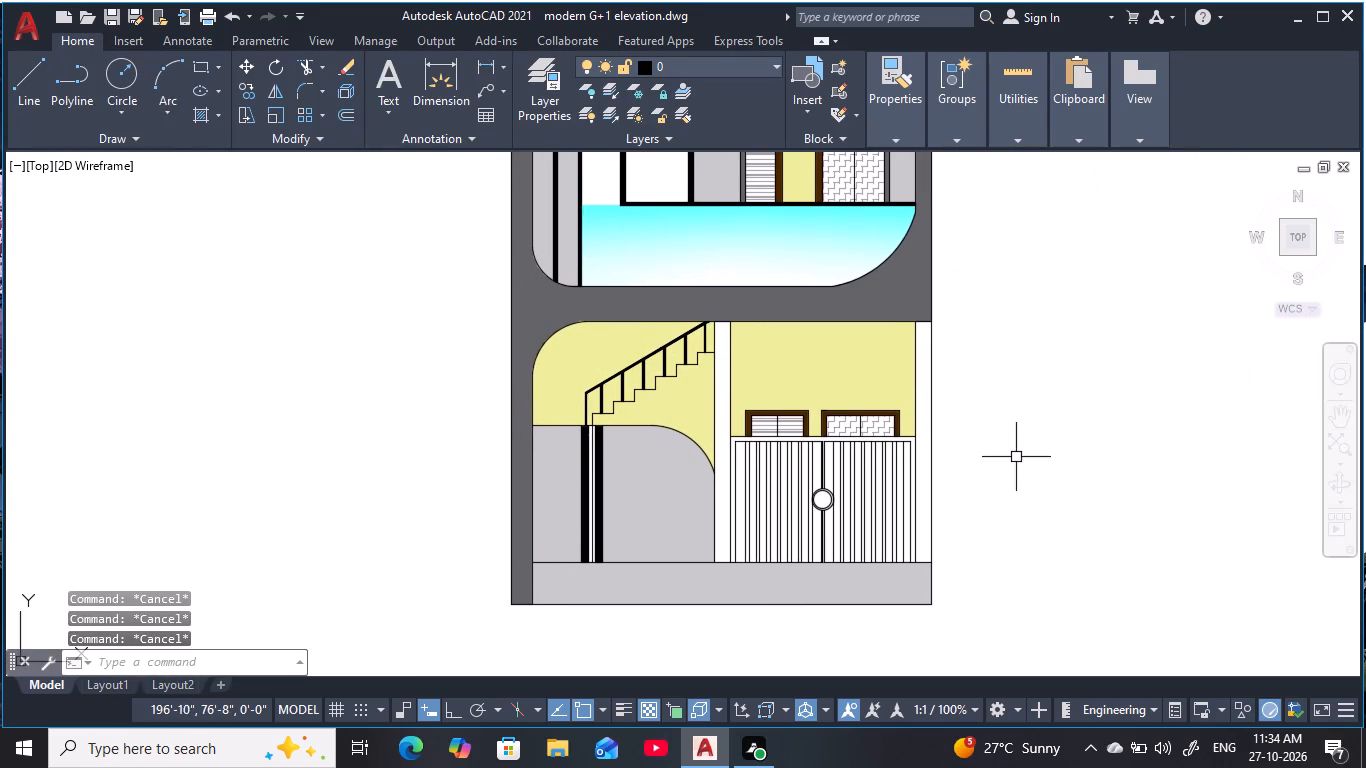
key(Escape)
key(Escape)
key(Escape)
key(Escape)
key(Escape)
key(Escape)
key(Escape)
scroll(996, 451, down, 1)
middle_drag(999, 454, 998, 451)
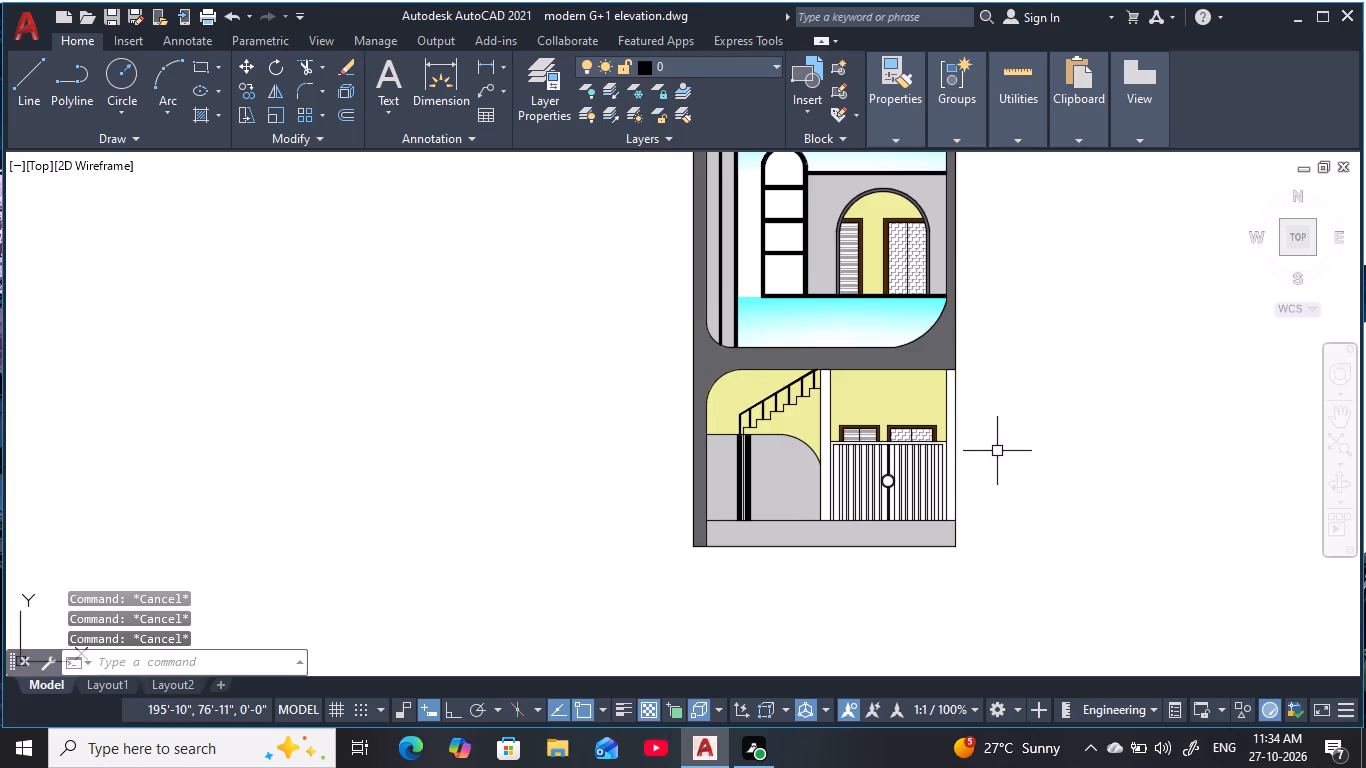
middle_drag(998, 451, 992, 555)
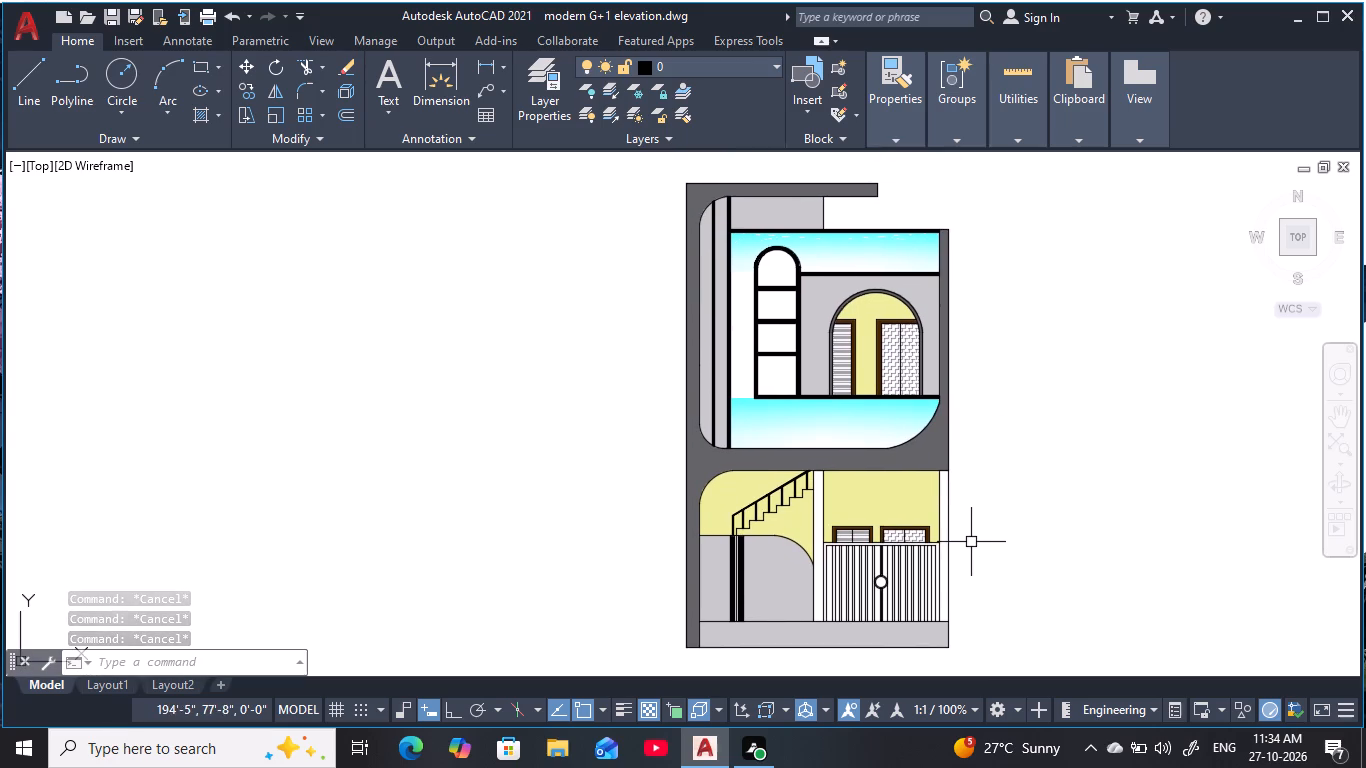
Fill the two white ground-floor columns, beside the gate's outer edge and between the stair bay and gate, with solid grey 99,100,102.
text(h)
key(space)
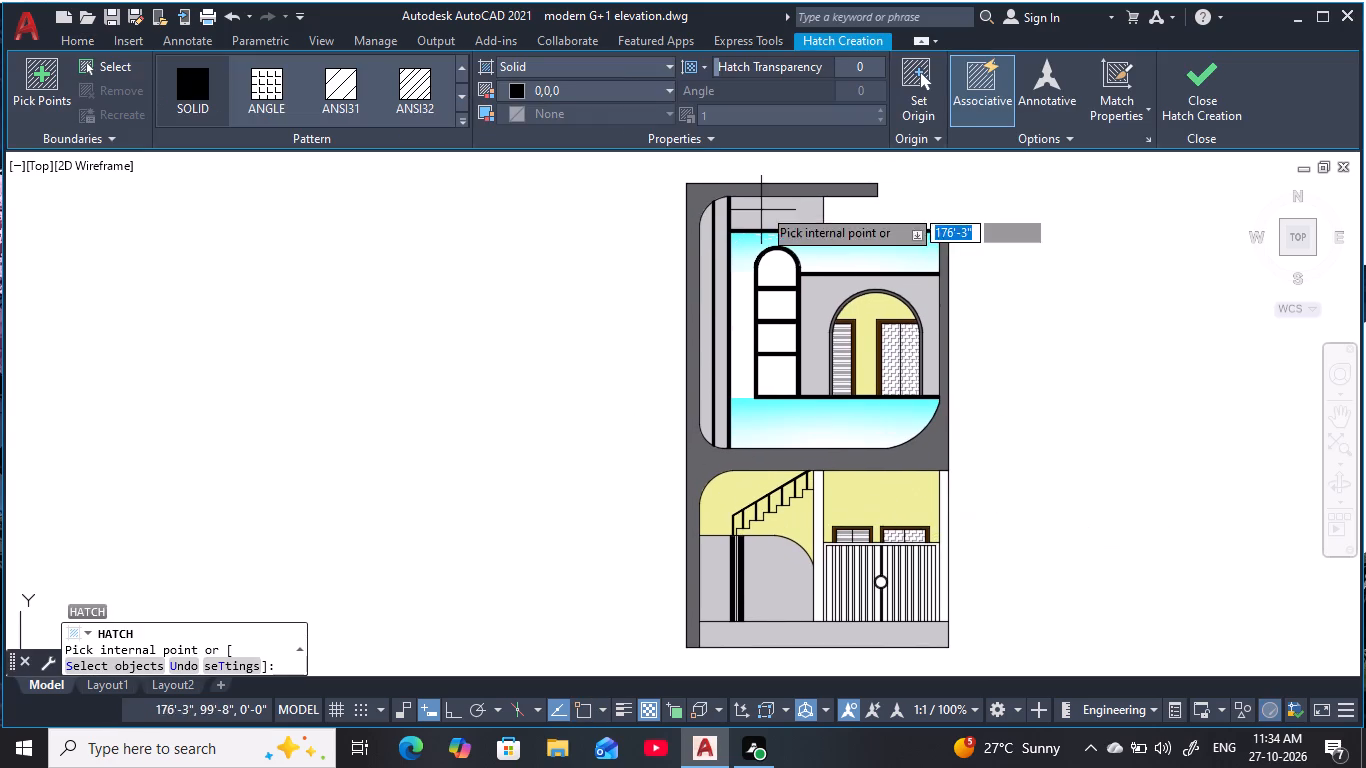
click(589, 86)
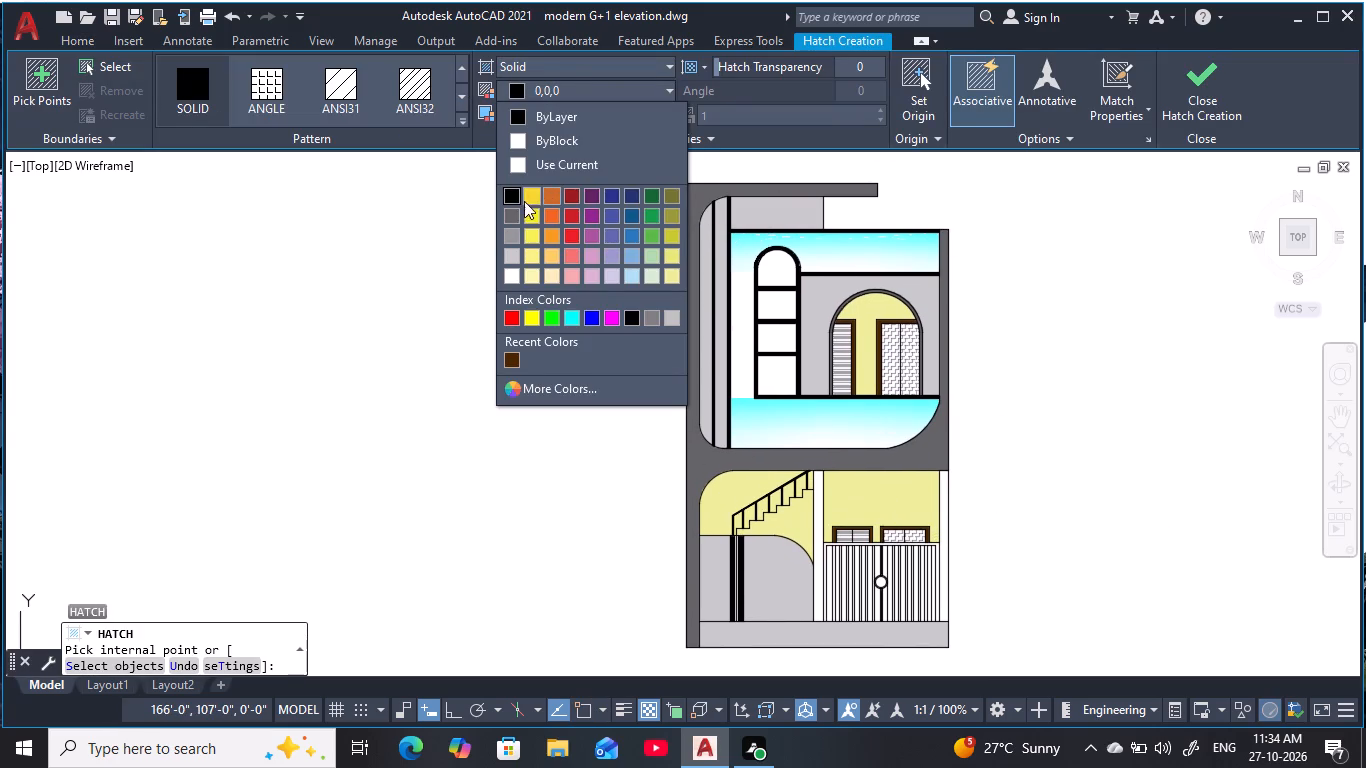
click(514, 218)
middle_drag(919, 492, 866, 356)
scroll(921, 414, up, 1)
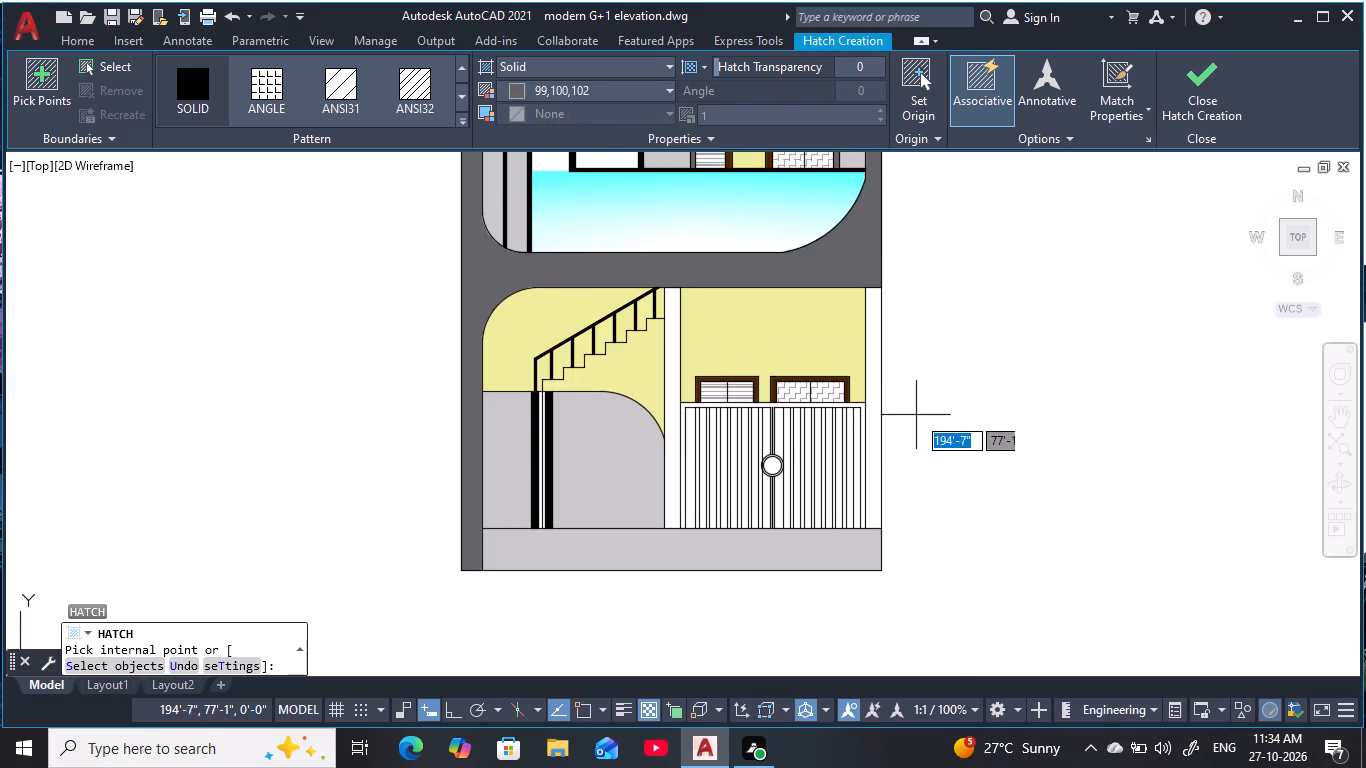
click(876, 416)
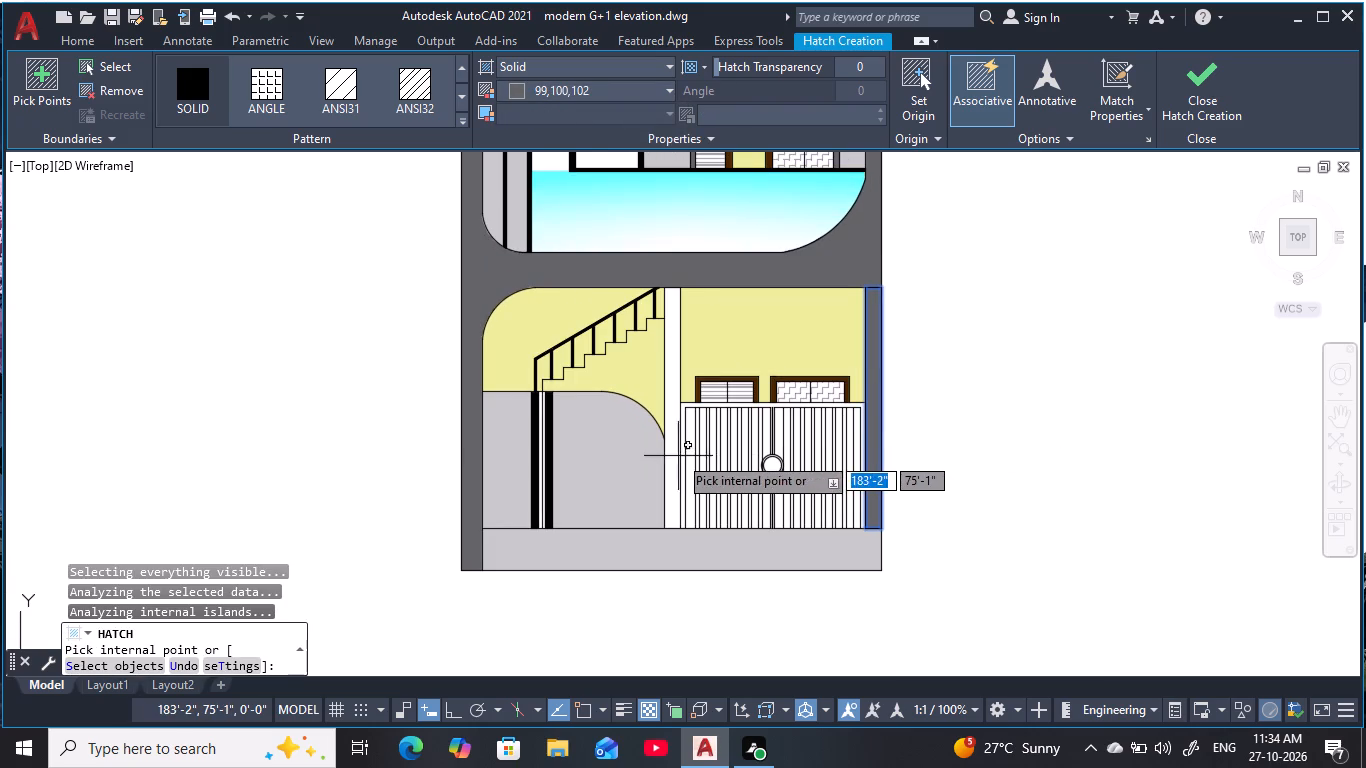
click(678, 455)
key(Escape)
key(Escape)
scroll(1009, 371, down, 1)
middle_drag(956, 354, 955, 410)
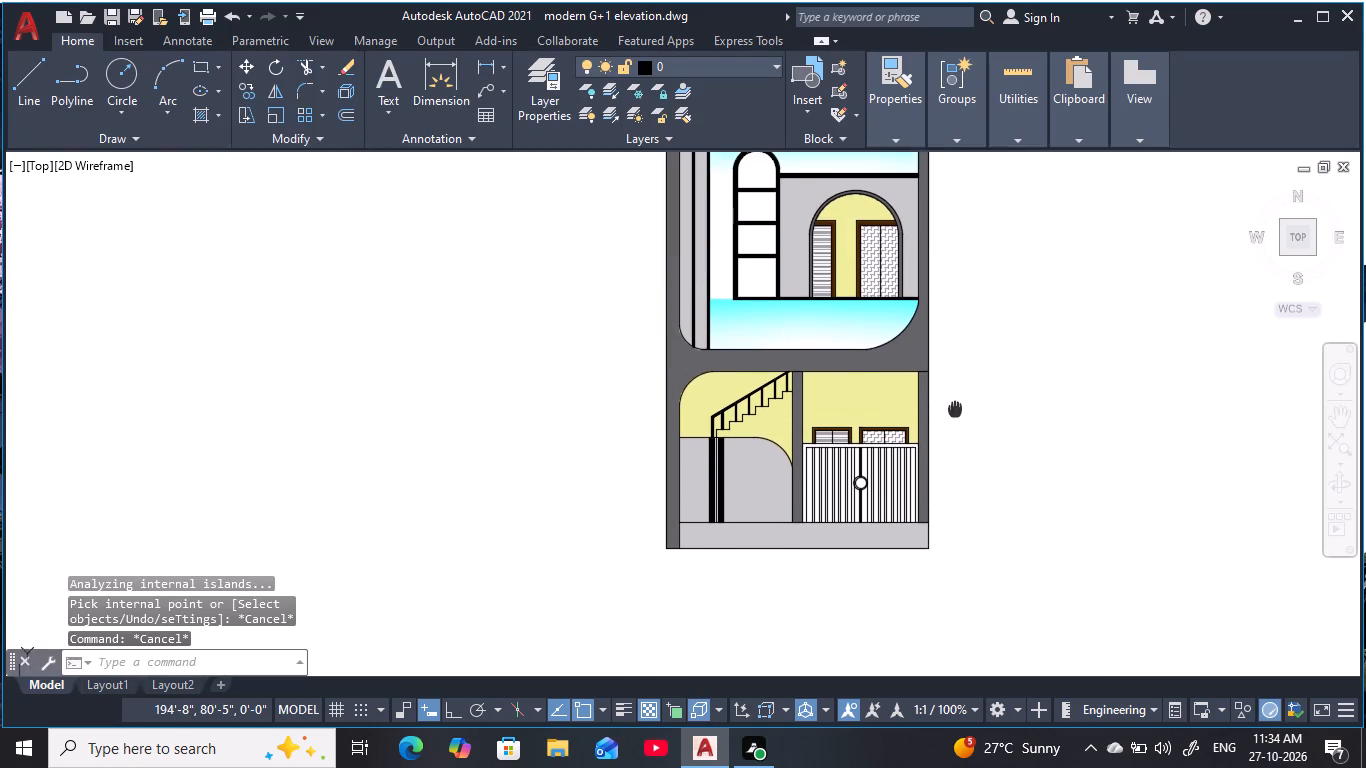
middle_drag(955, 410, 958, 412)
key(Escape)
Fill the base strip beneath the stair bay and gate with solid grey 99,100,102.
scroll(951, 346, down, 1)
middle_drag(946, 373, 934, 397)
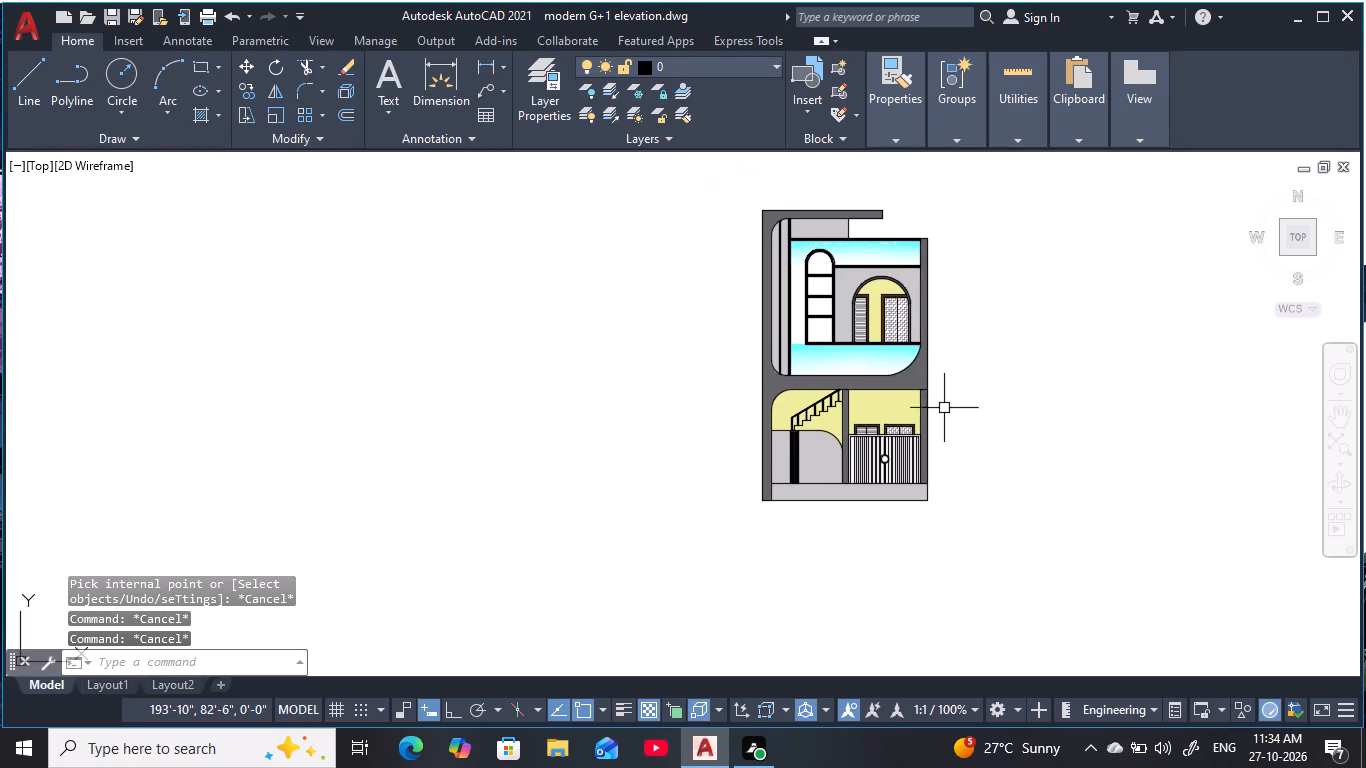
key(space)
scroll(894, 510, up, 2)
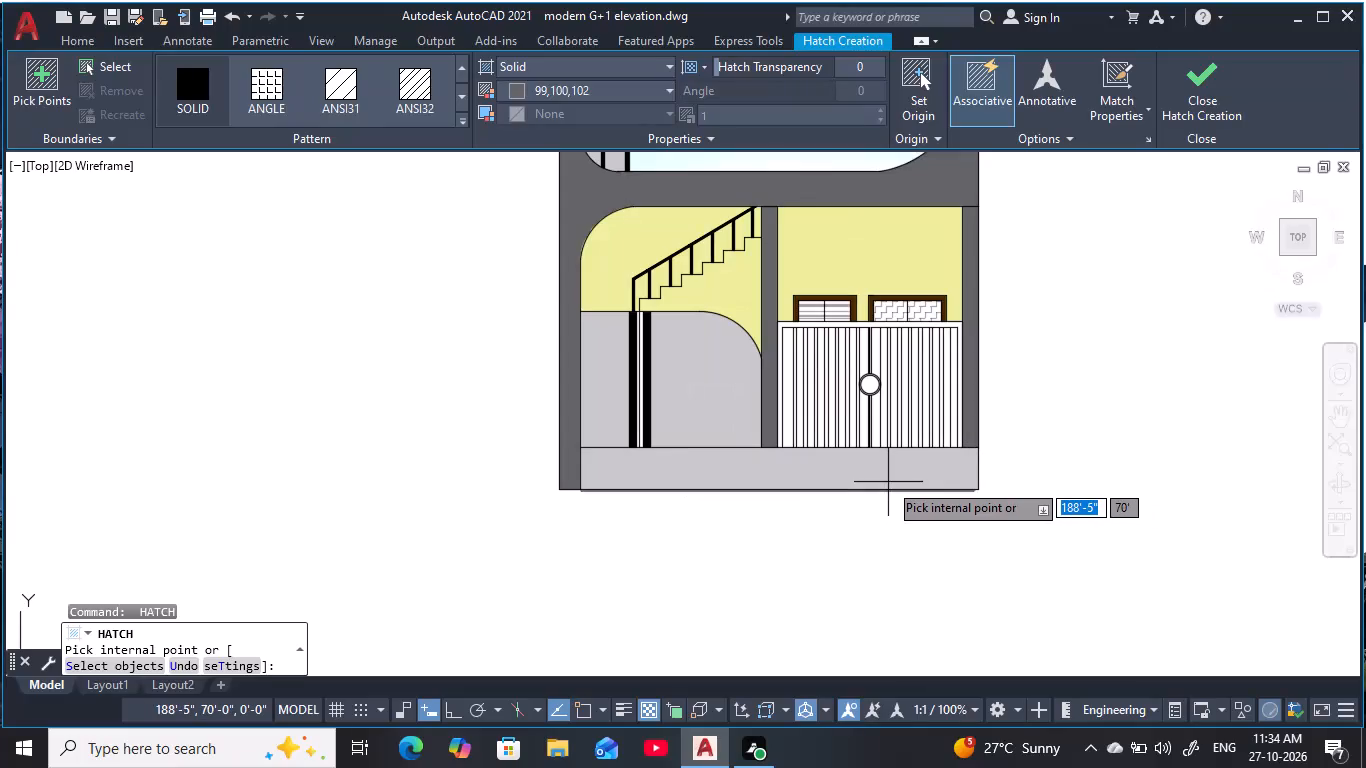
click(888, 482)
scroll(1122, 381, down, 2)
middle_drag(1126, 379, 1041, 456)
key(Escape)
key(Escape)
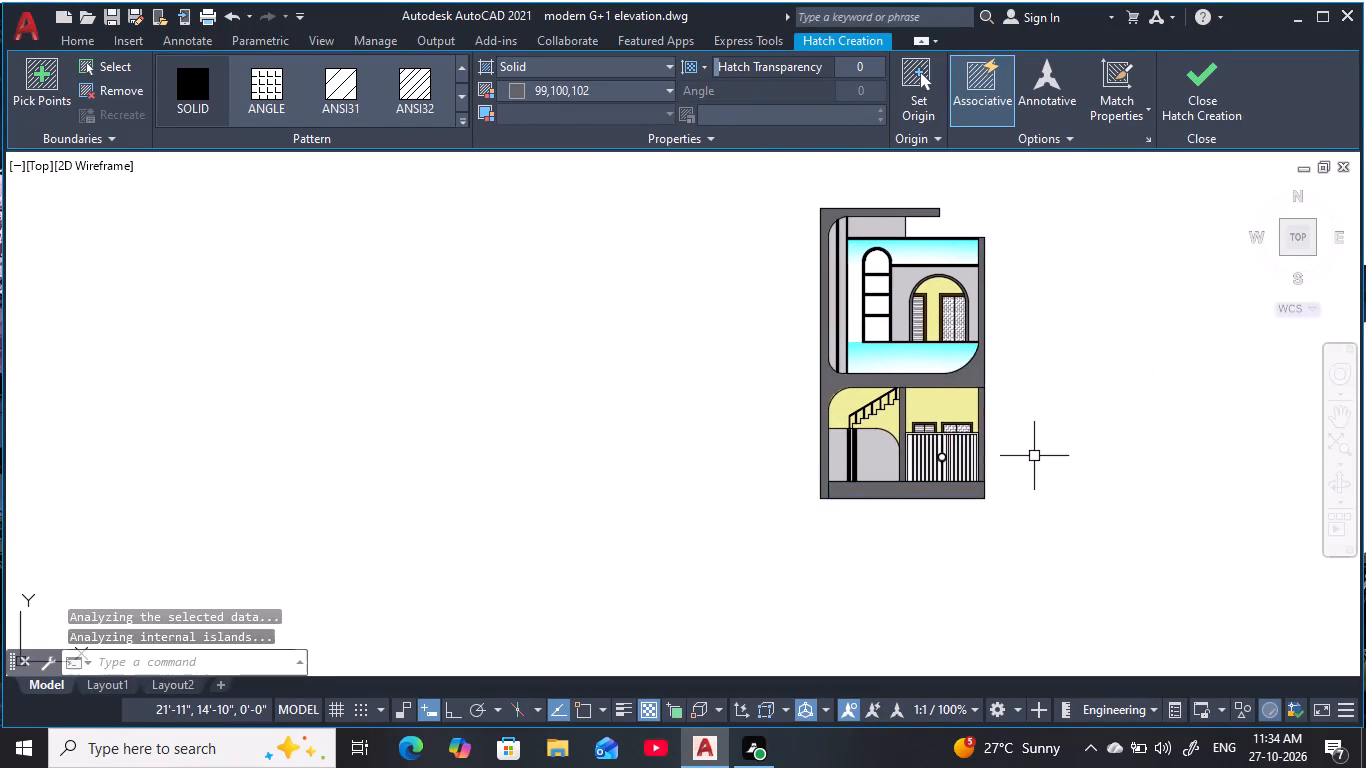
key(Escape)
key(Escape)
key(Escape)
key(Escape)
key(Escape)
Review the ground floor and the full elevation with the dark grey columns and base.
scroll(862, 493, up, 1)
key(Escape)
key(Escape)
scroll(840, 493, up, 1)
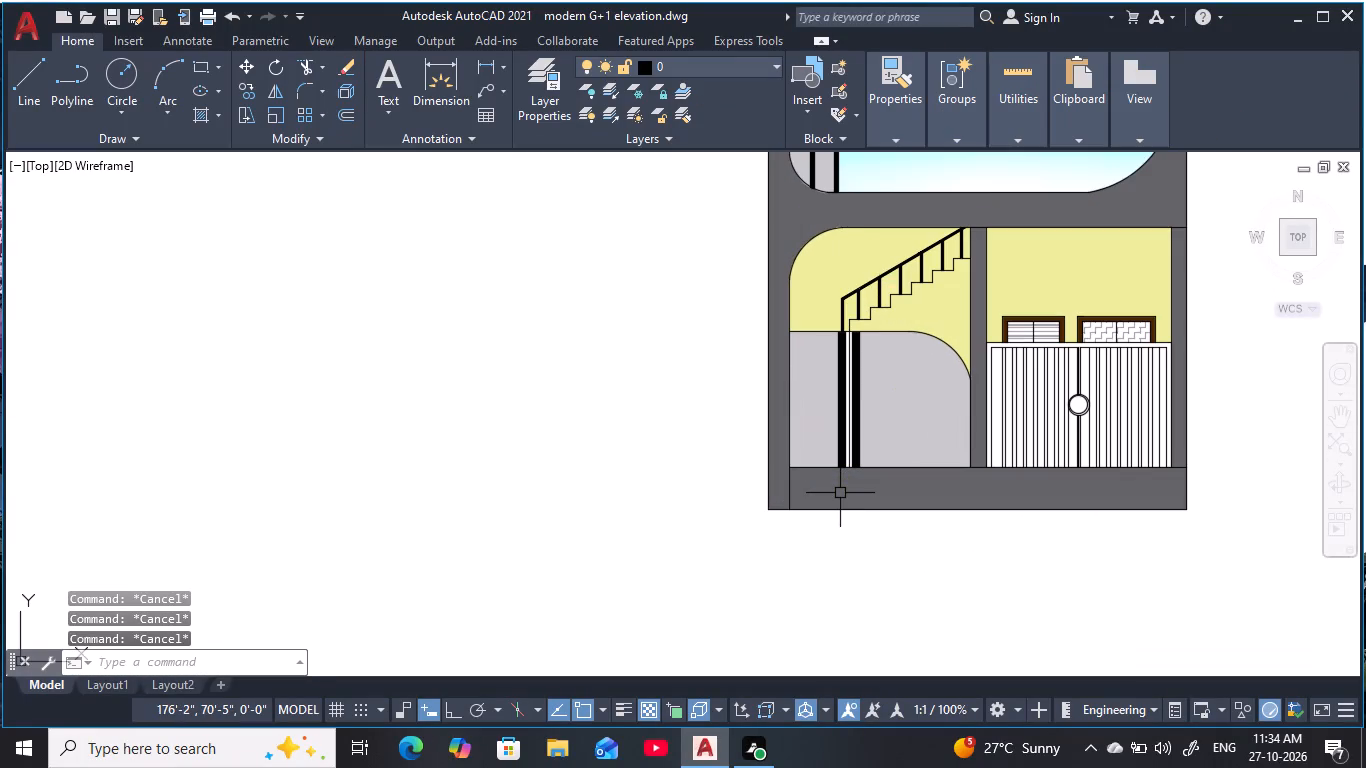
scroll(1263, 413, down, 1)
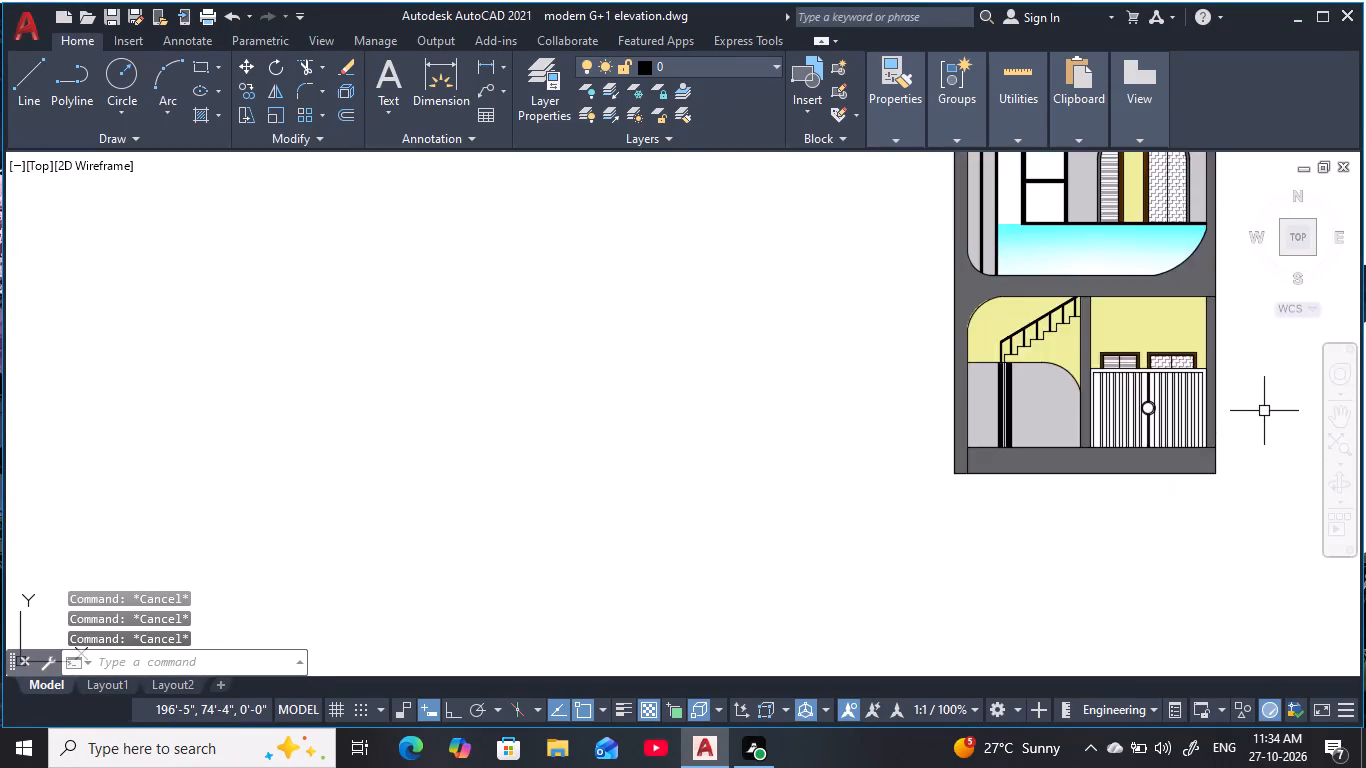
middle_drag(1262, 411, 1009, 514)
middle_drag(1015, 450, 1012, 509)
key(Escape)
key(Escape)
key(Escape)
key(Escape)
key(Escape)
key(Escape)
key(Escape)
key(Escape)
key(Escape)
key(Escape)
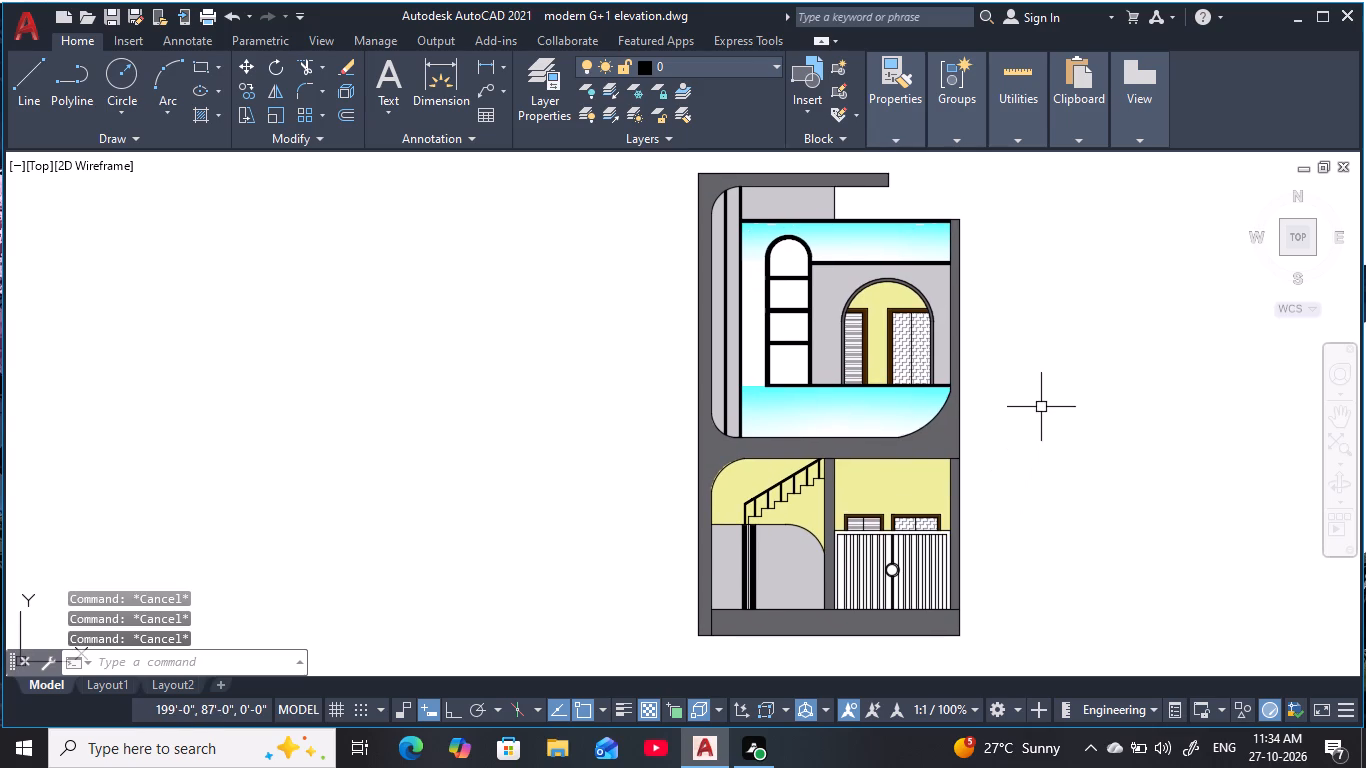
key(Escape)
key(Escape)
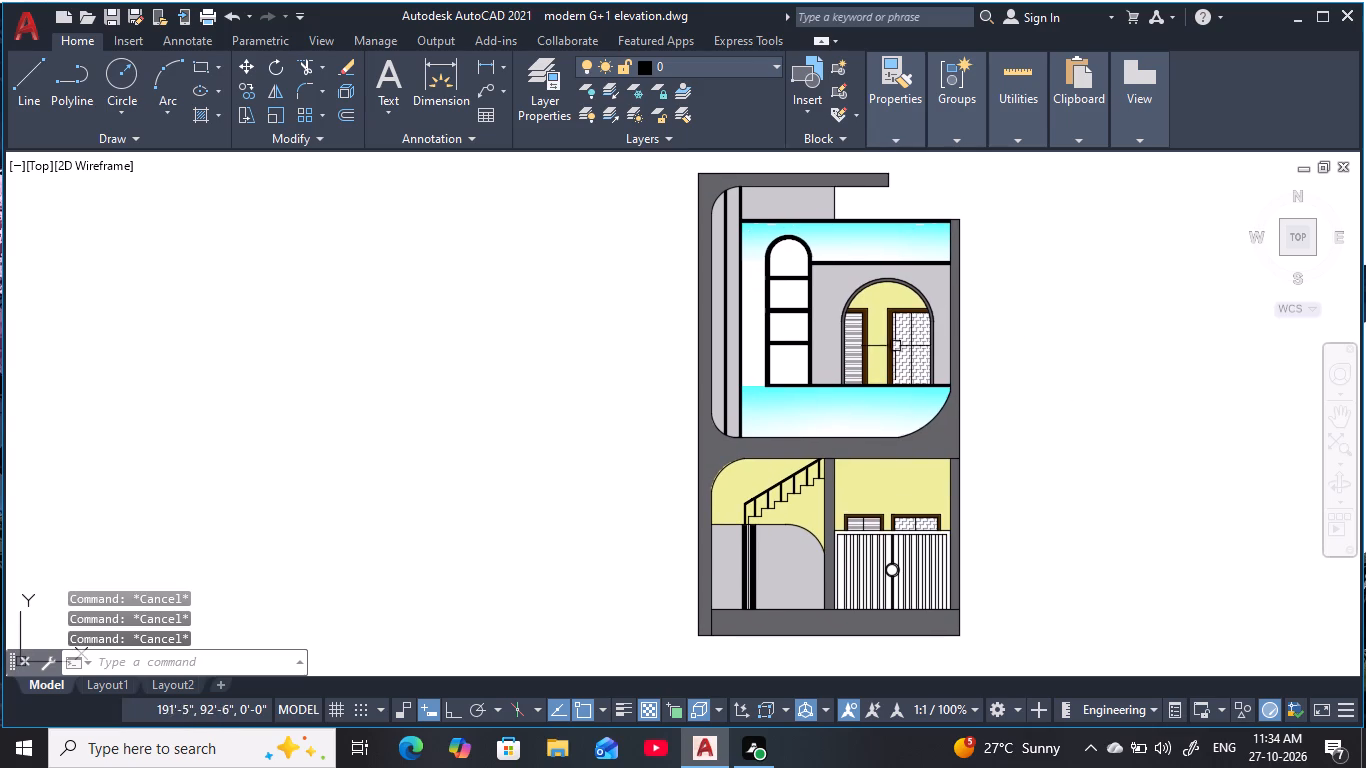
Set up a two-colour gradient hatch of 147,149,152 and 255,255,255 with transparency 35 for the tall arched window.
text(h)
key(space)
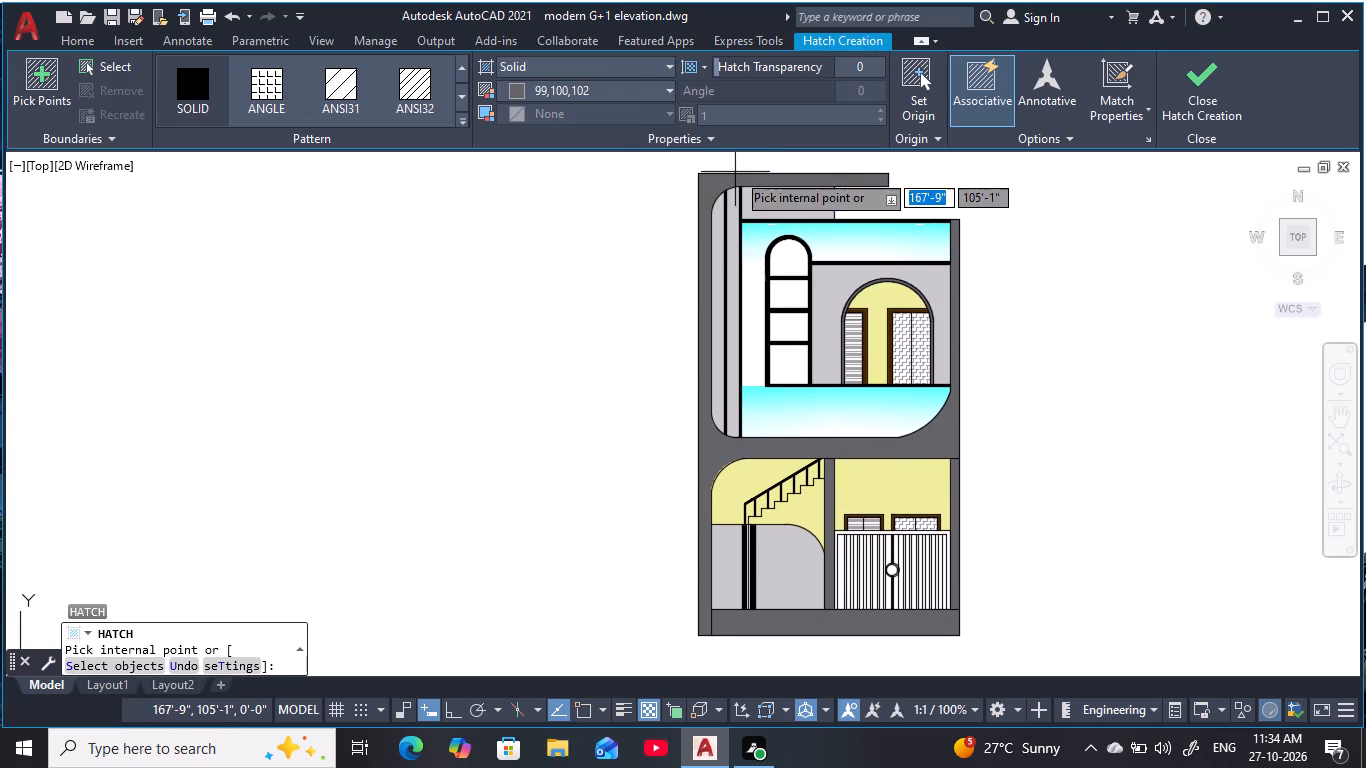
click(601, 71)
click(567, 109)
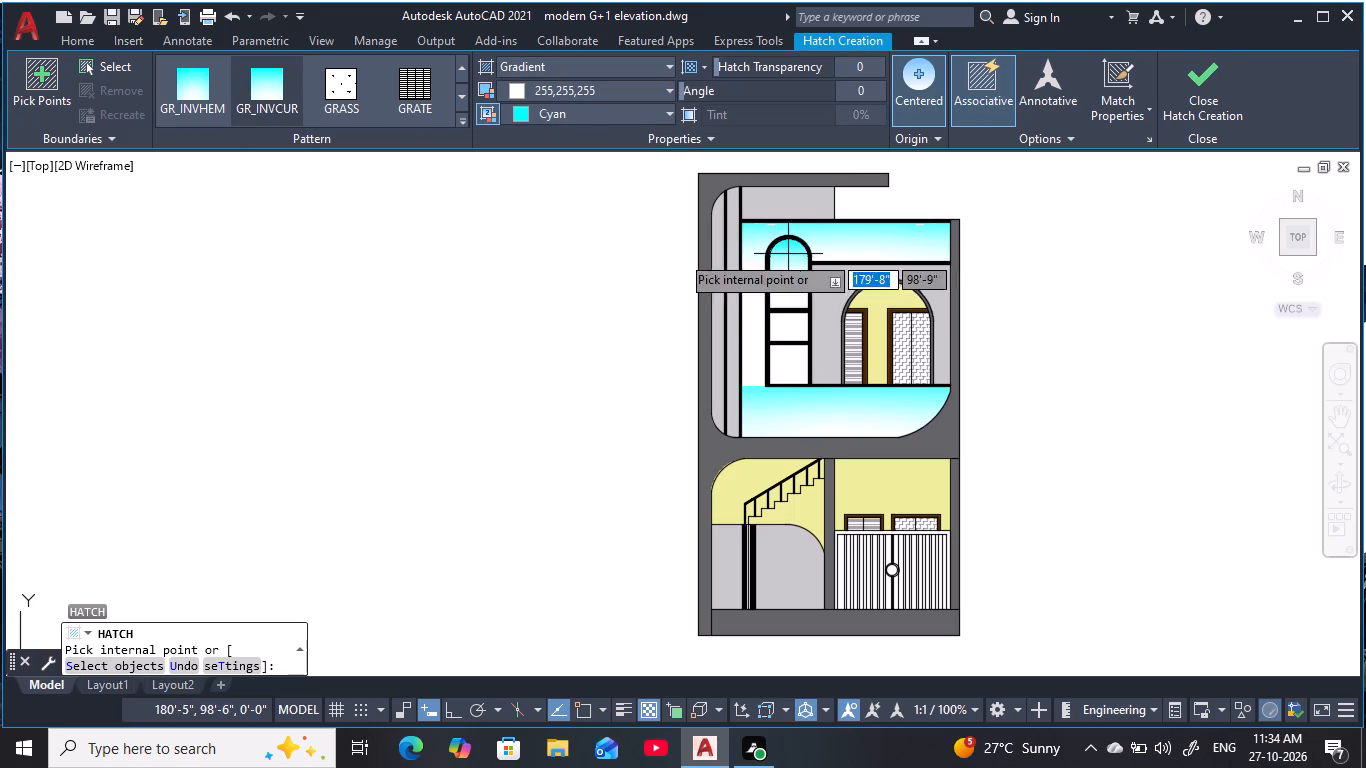
click(571, 86)
click(509, 155)
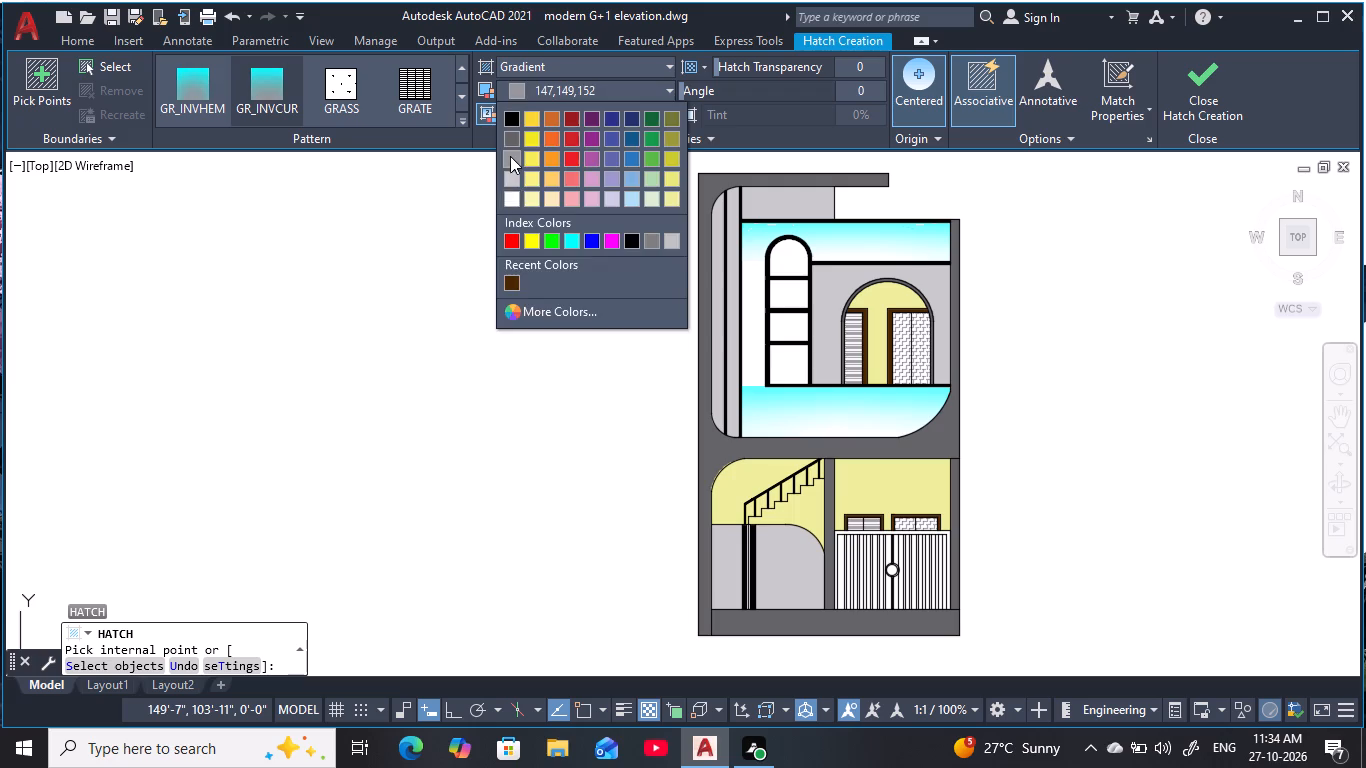
click(581, 112)
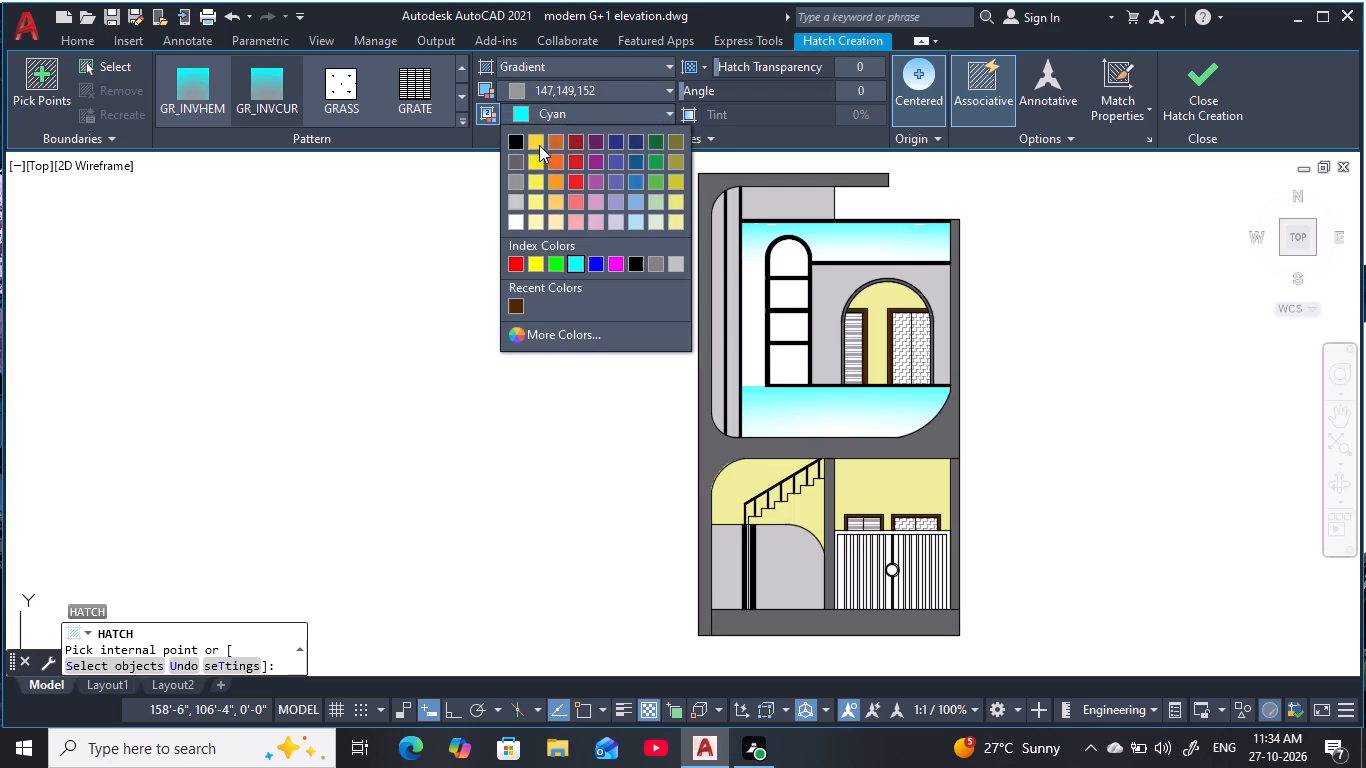
click(510, 218)
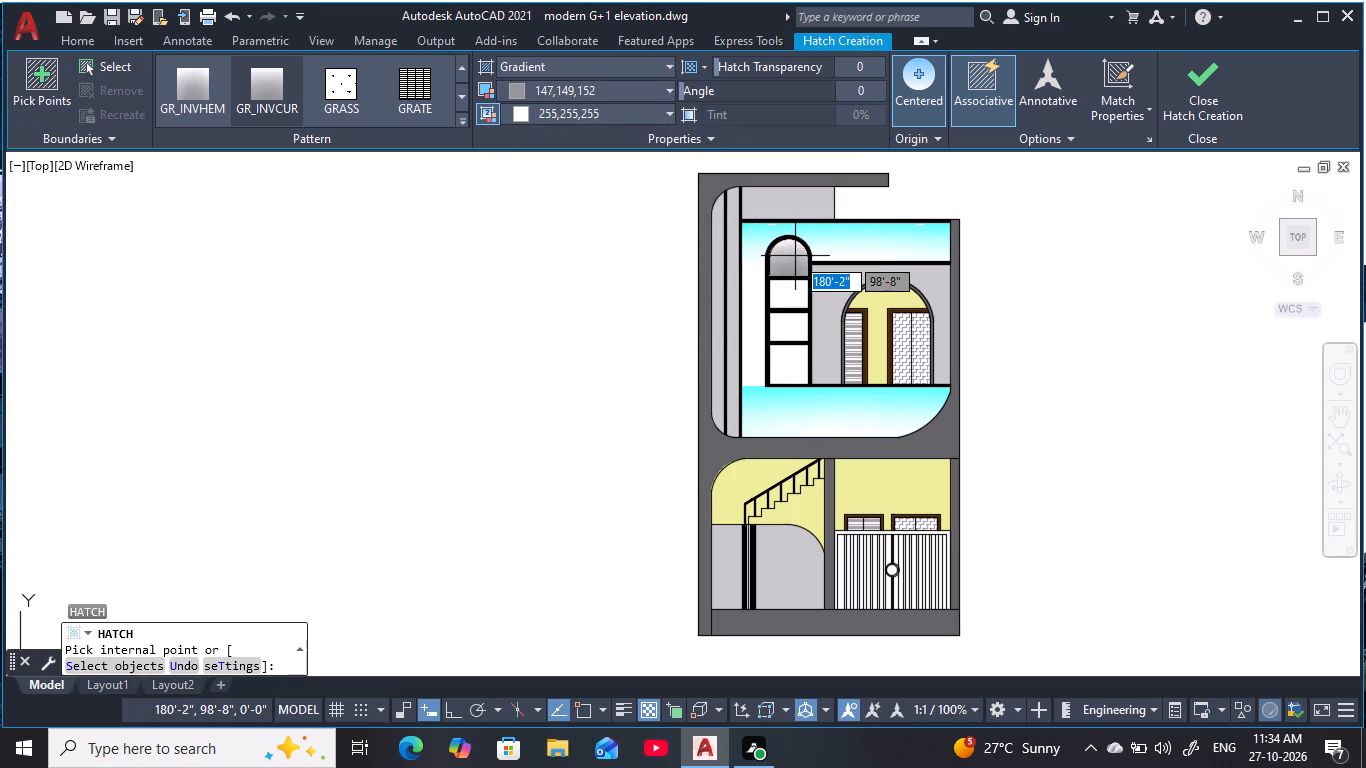
scroll(798, 256, up, 1)
middle_drag(799, 261, 728, 290)
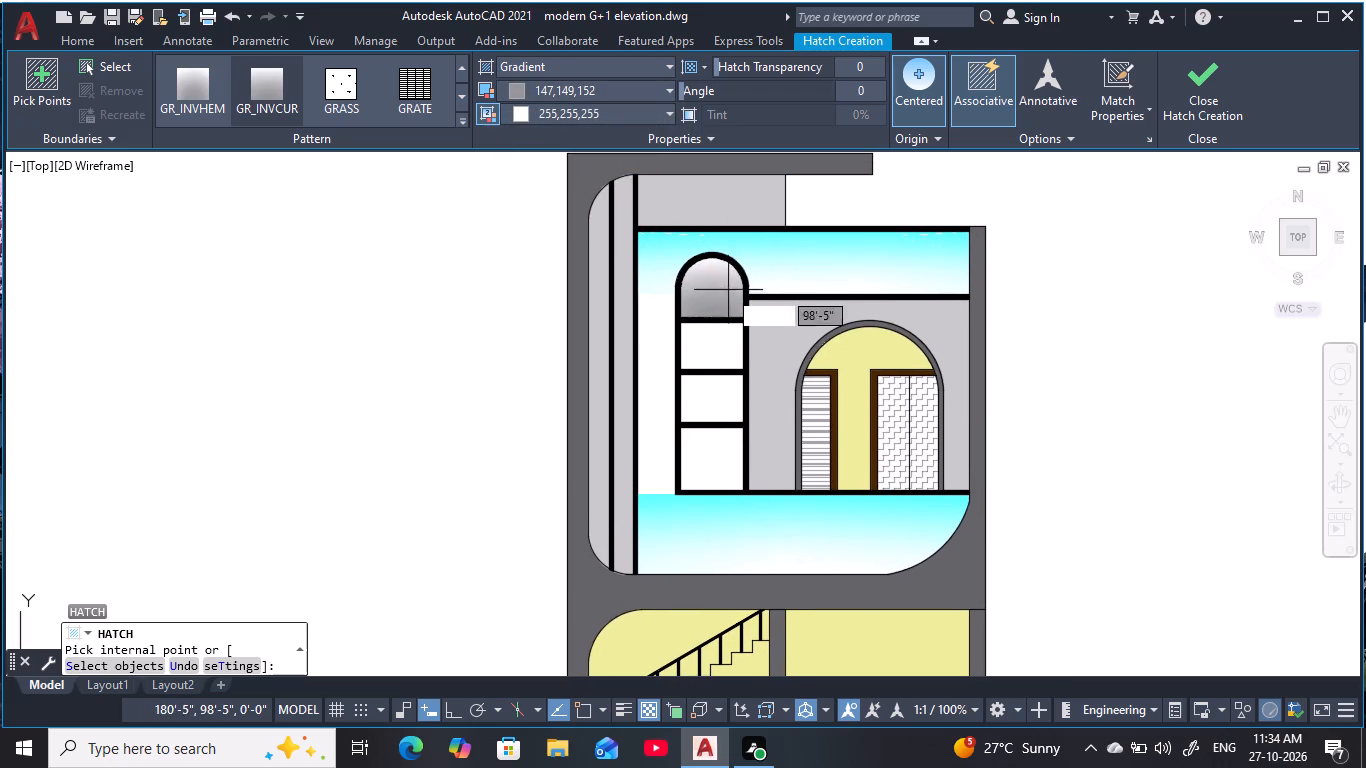
drag(728, 72, 757, 67)
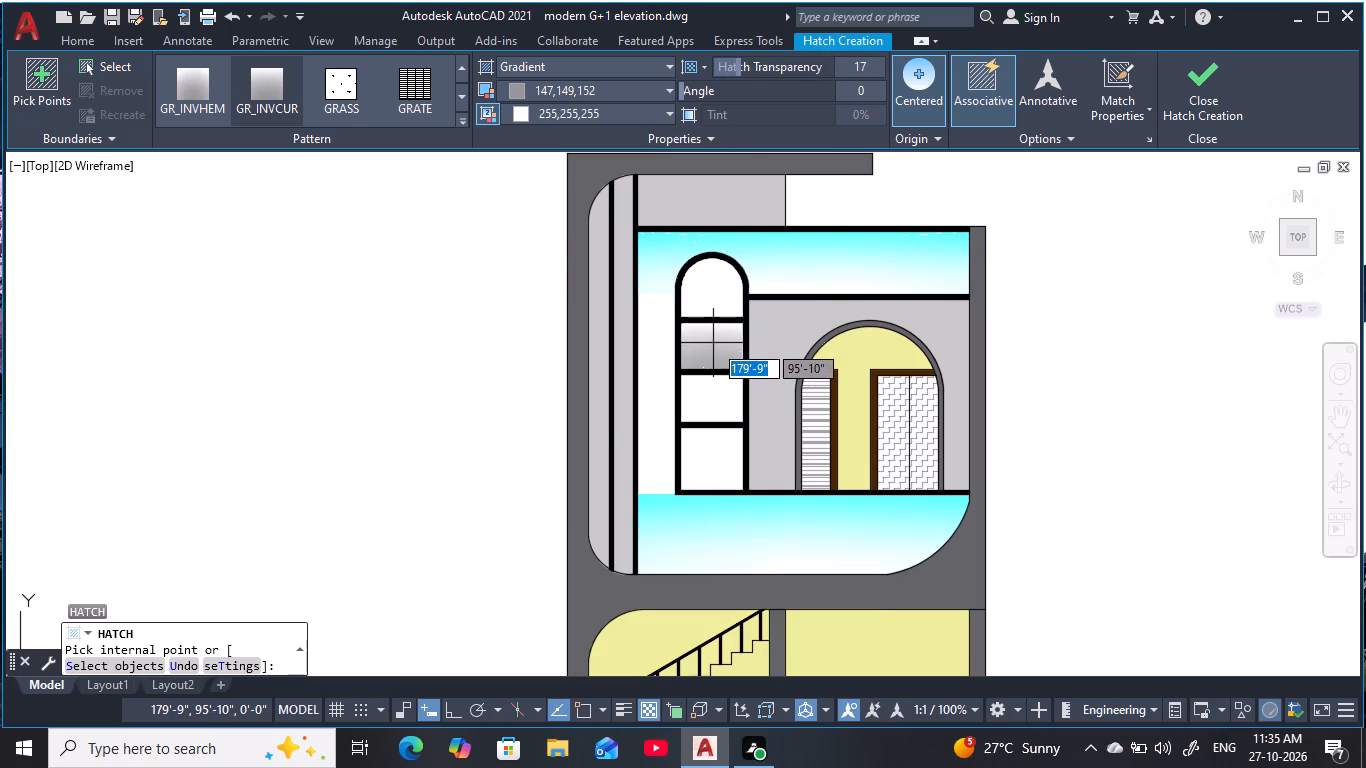
drag(742, 66, 744, 67)
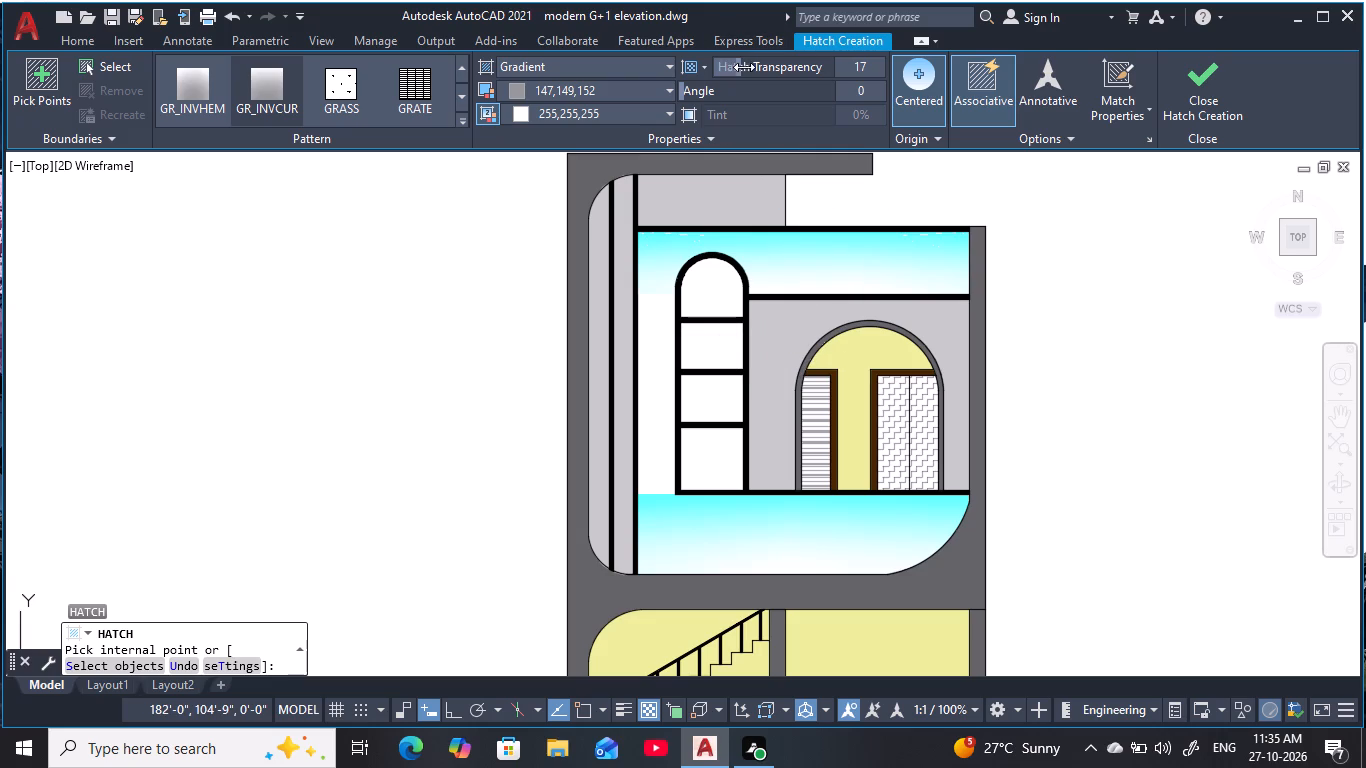
drag(744, 67, 769, 67)
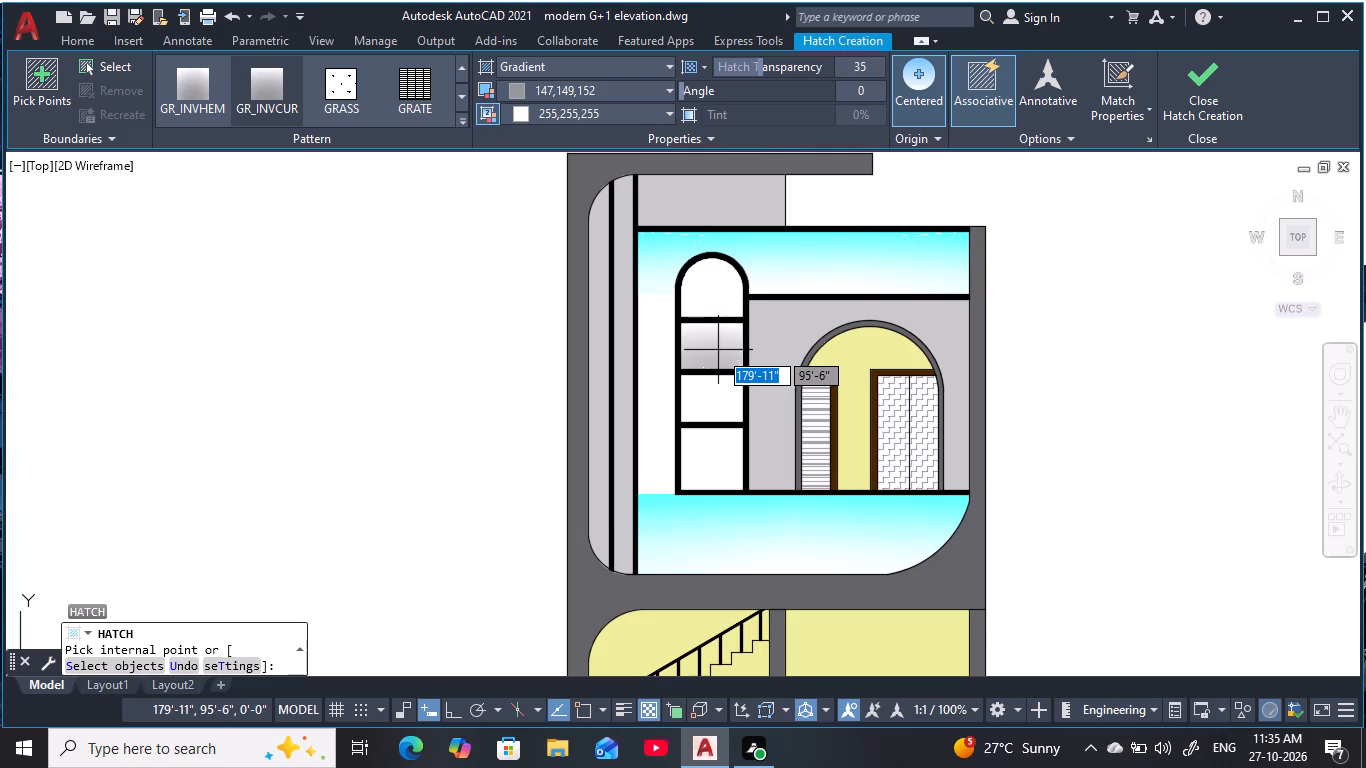
Fill the tall arched window's second pane from the top with a GR_INVCYL gradient, first colour 255,255,255 and second 147,149,152.
click(605, 91)
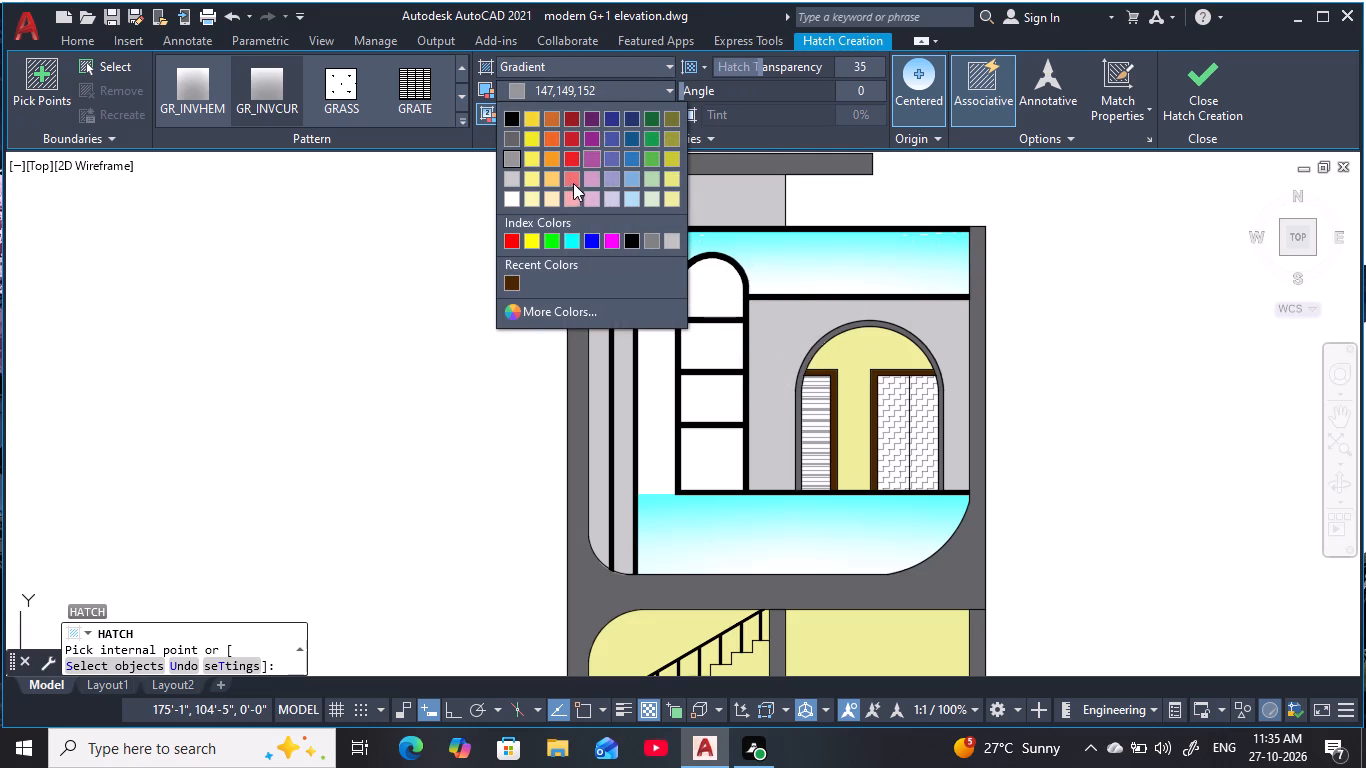
click(516, 198)
click(569, 106)
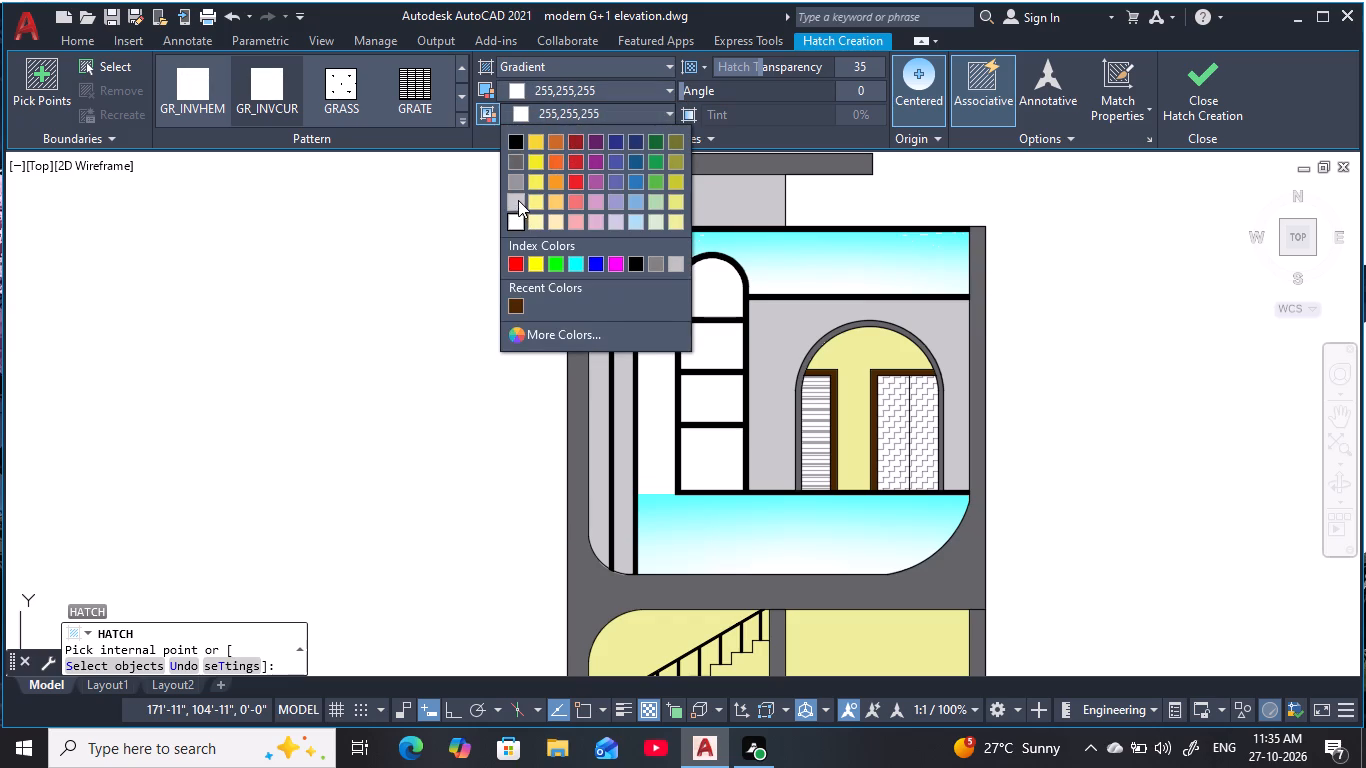
click(515, 181)
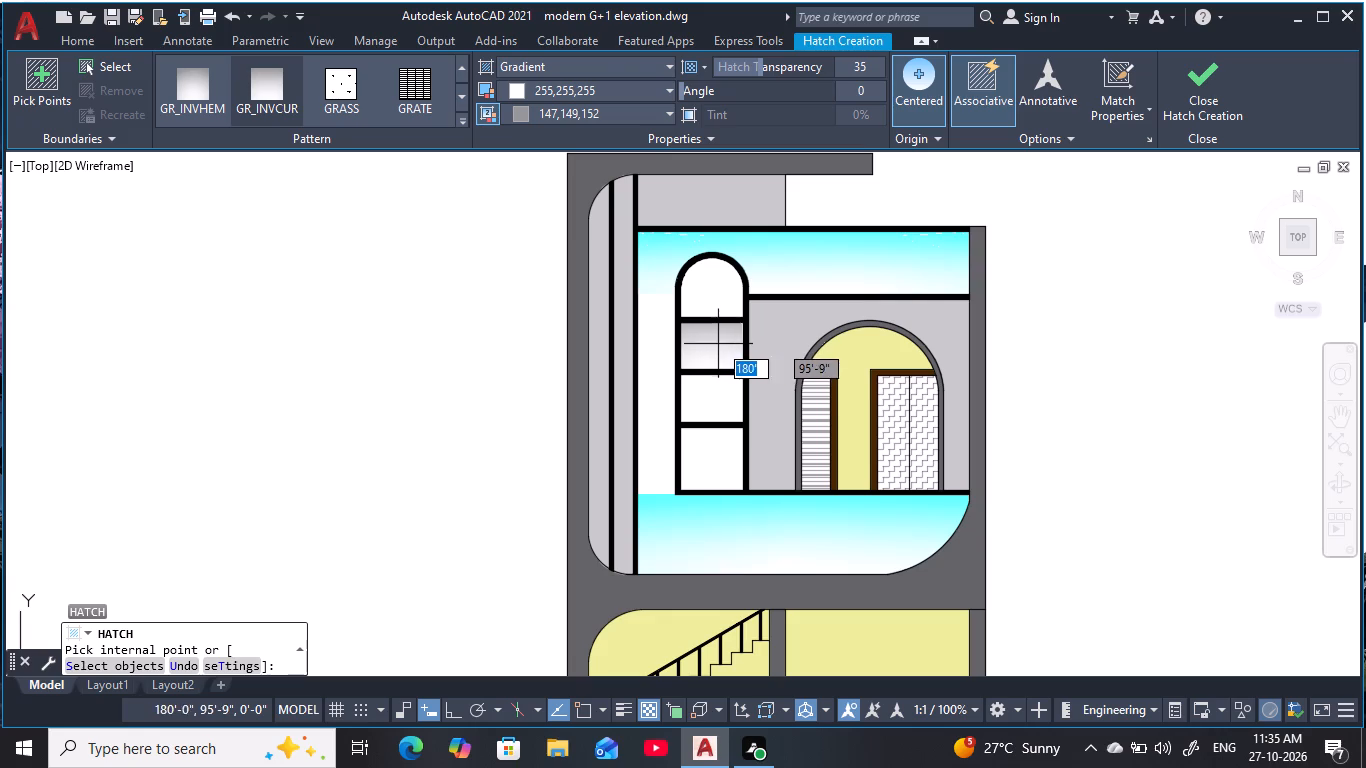
click(462, 118)
scroll(363, 176, up, 1)
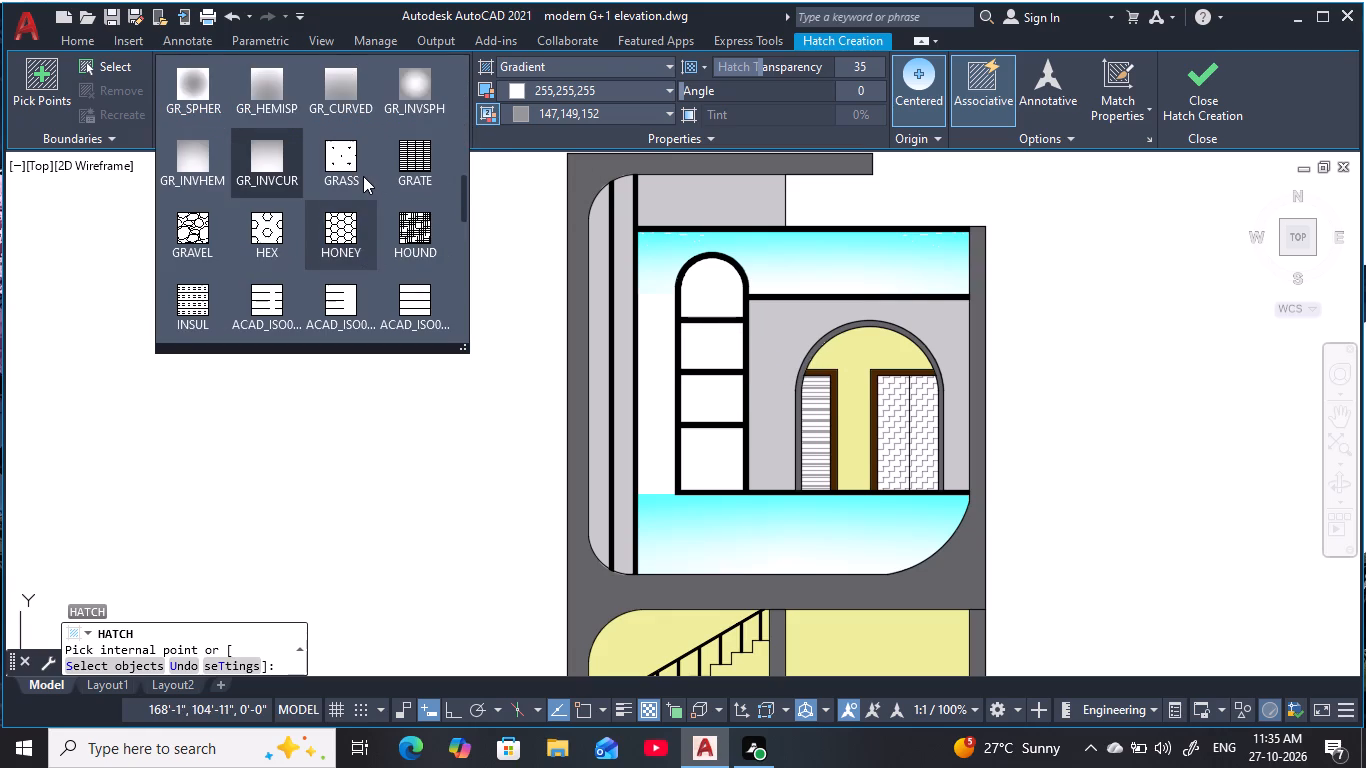
scroll(363, 176, up, 1)
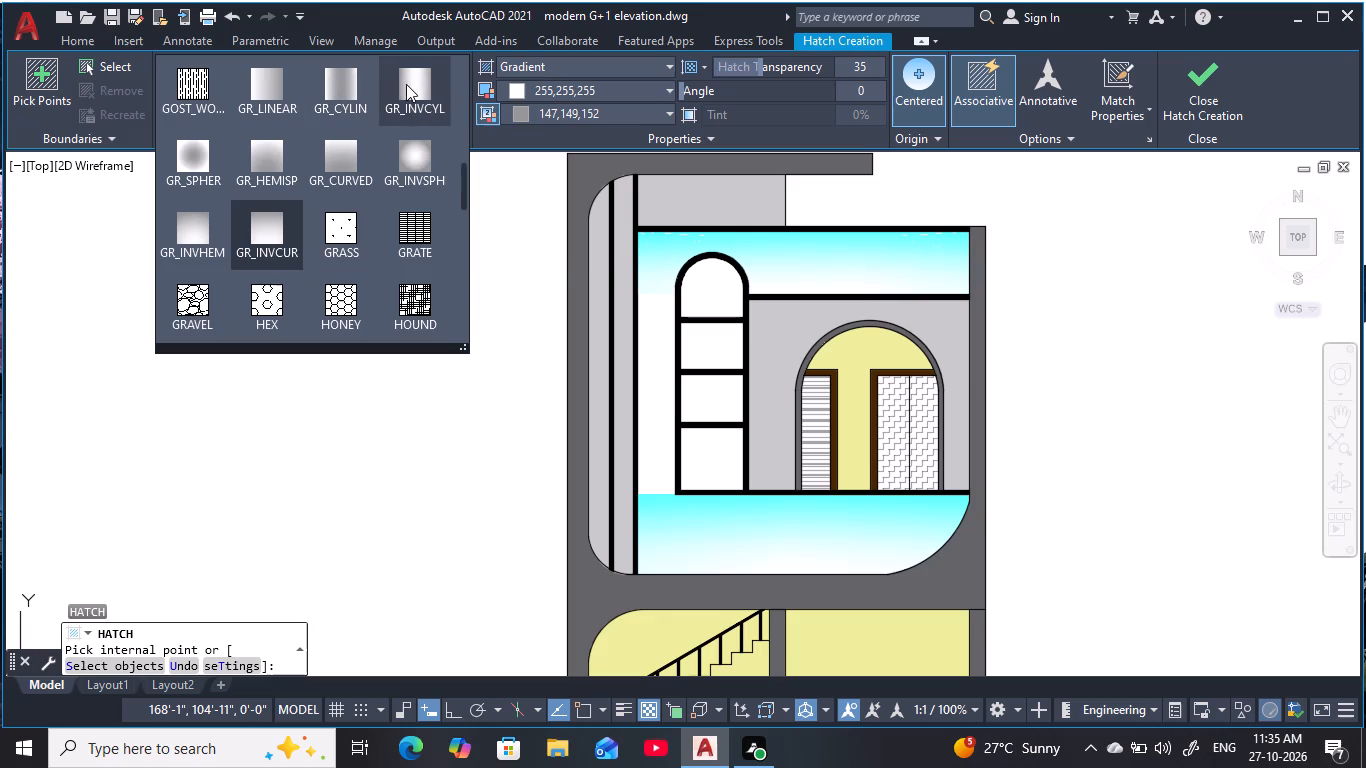
click(407, 84)
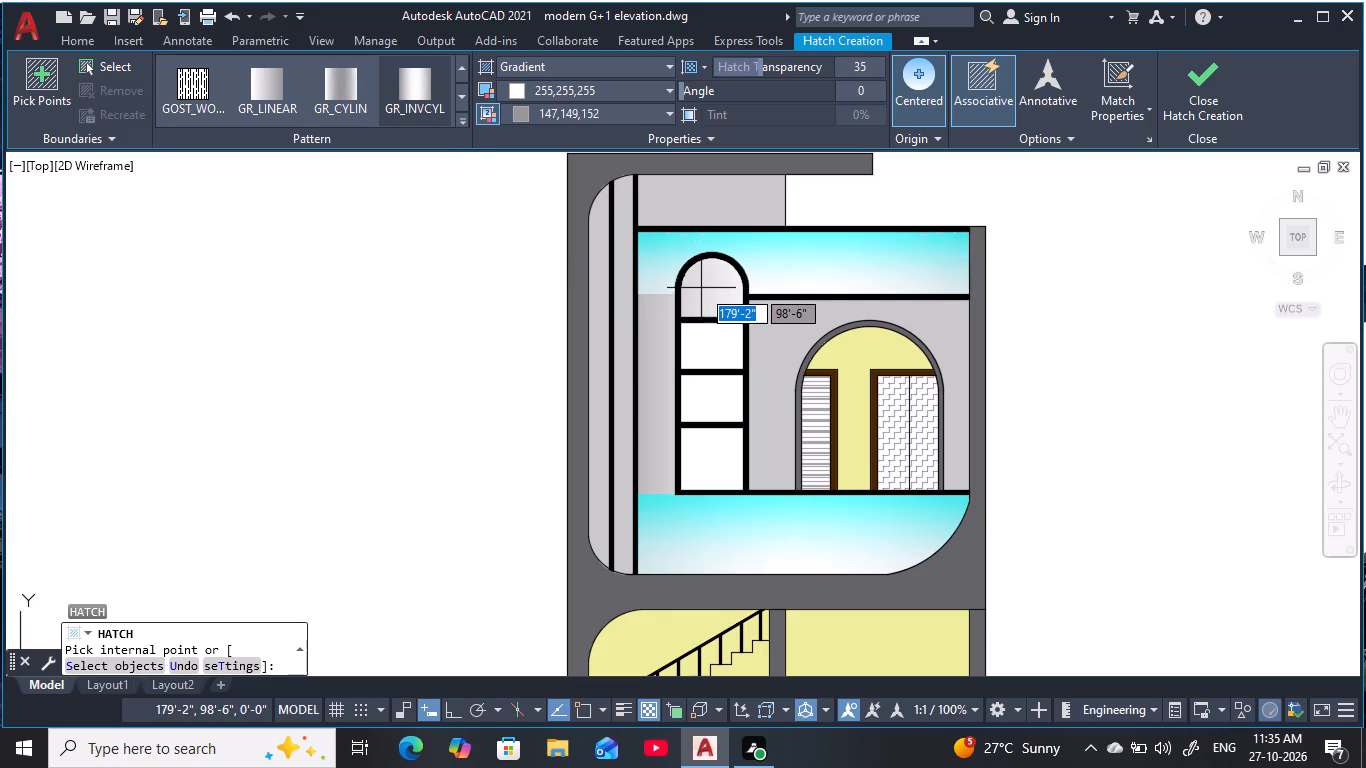
click(714, 354)
key(Escape)
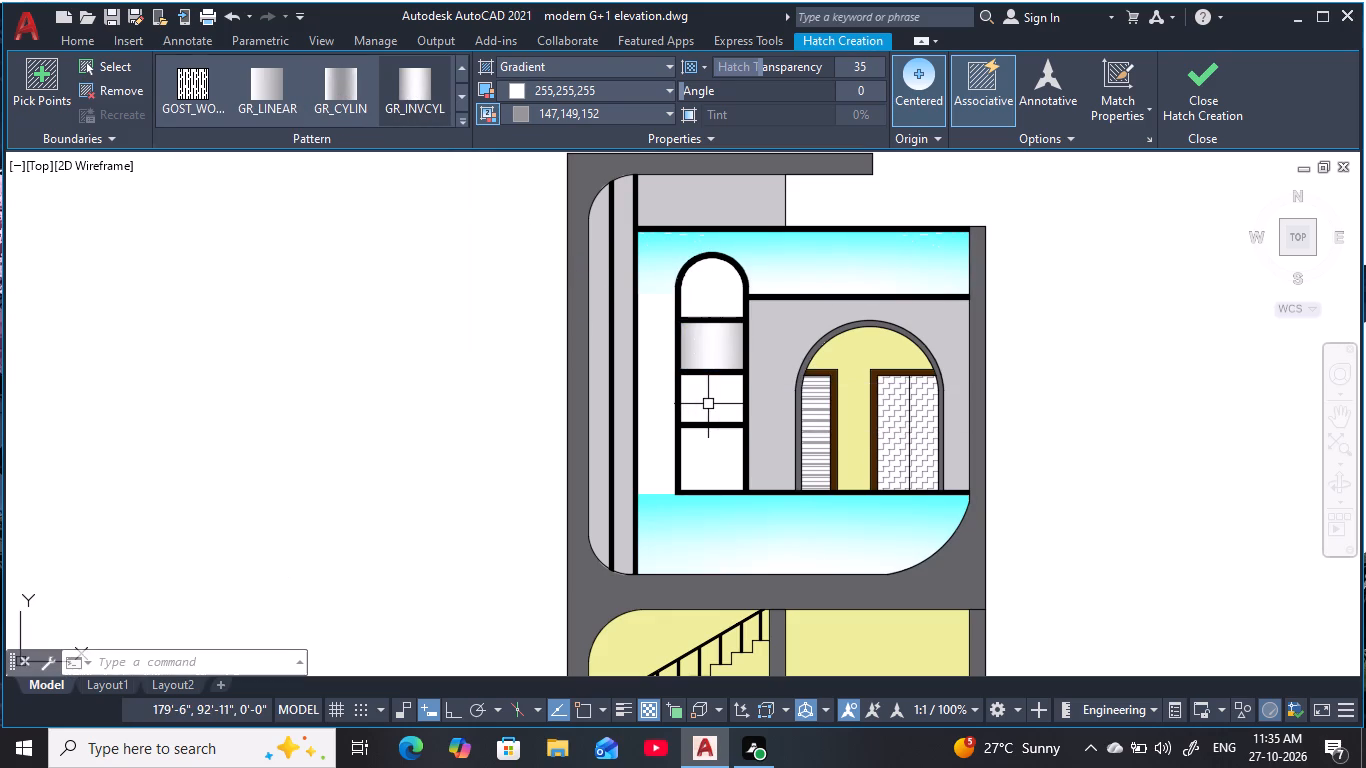
key(Escape)
key(Escape)
Fill the tall arched window's third pane from the top with the same GR_INVCYL gradient of 255,255,255 and 147,149,152.
text(h)
key(space)
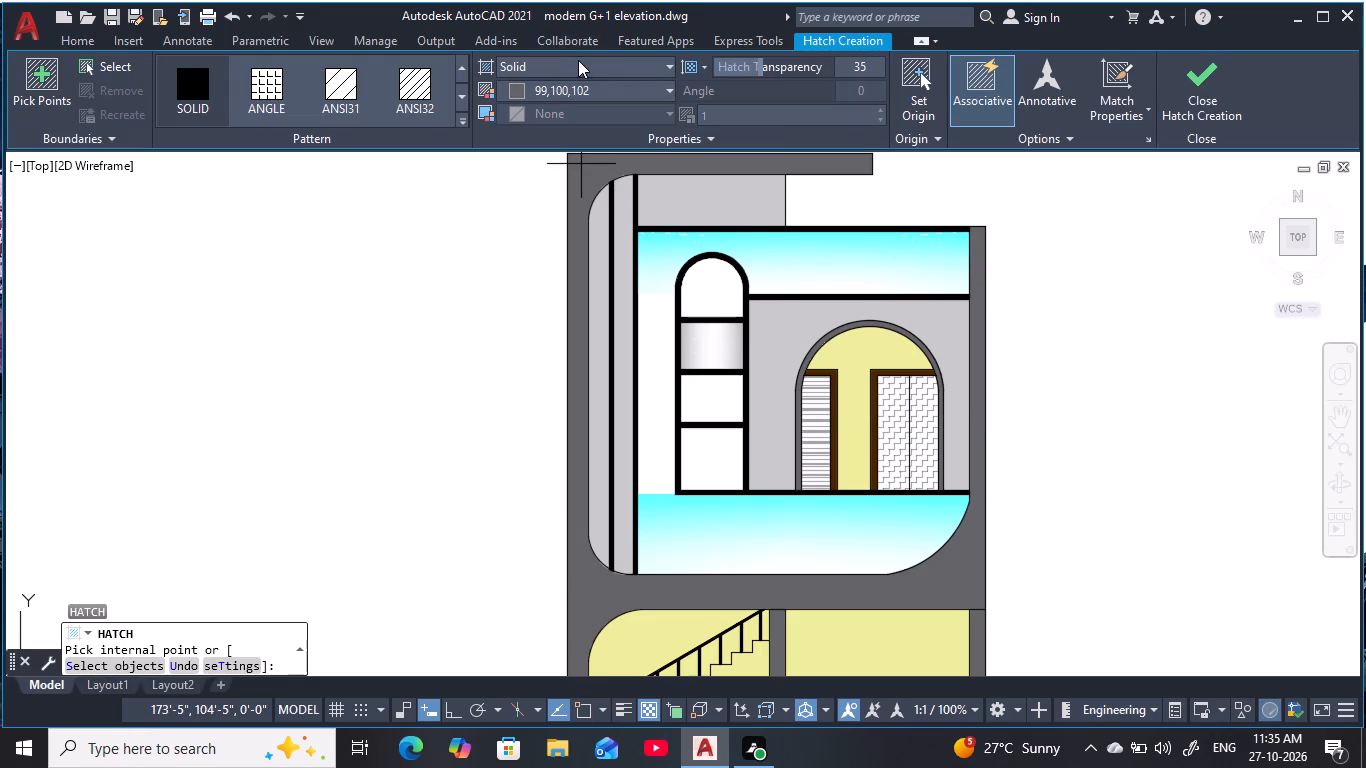
click(578, 60)
click(579, 115)
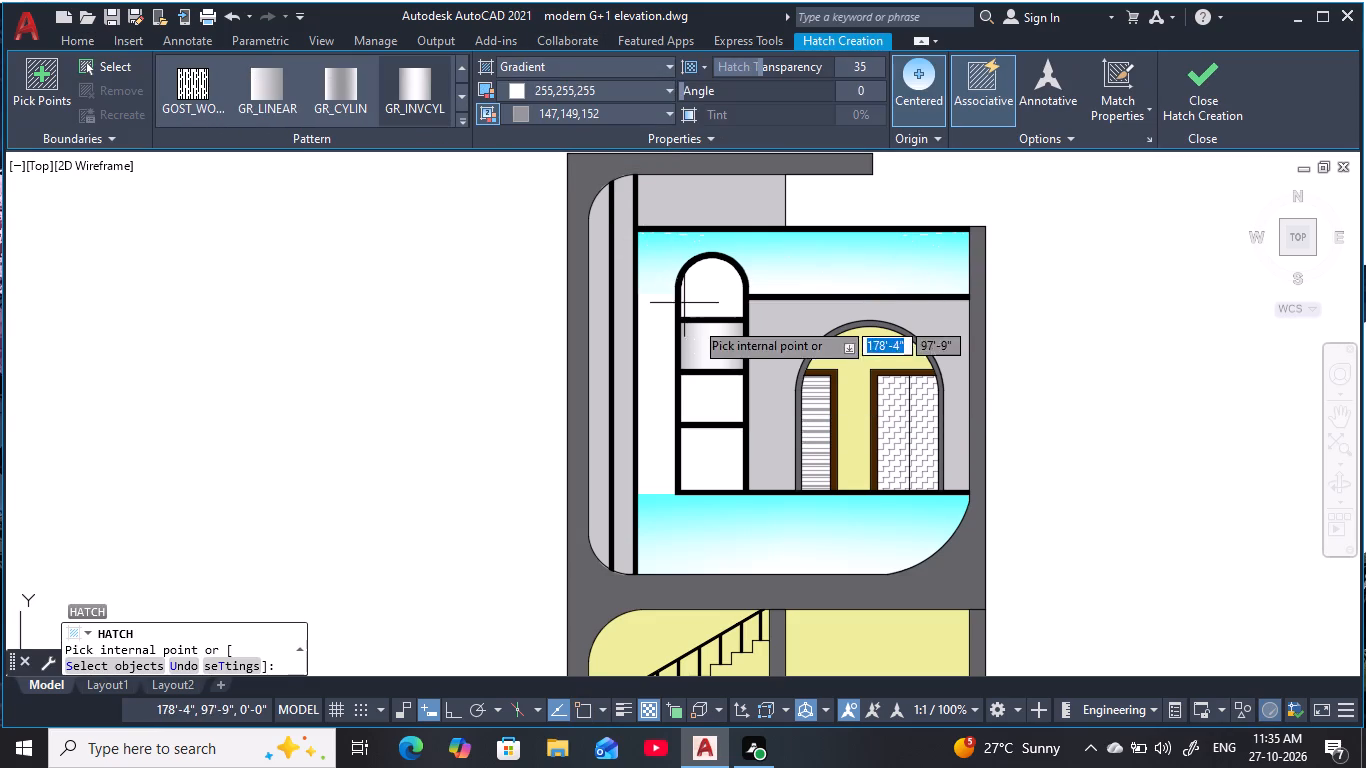
click(711, 392)
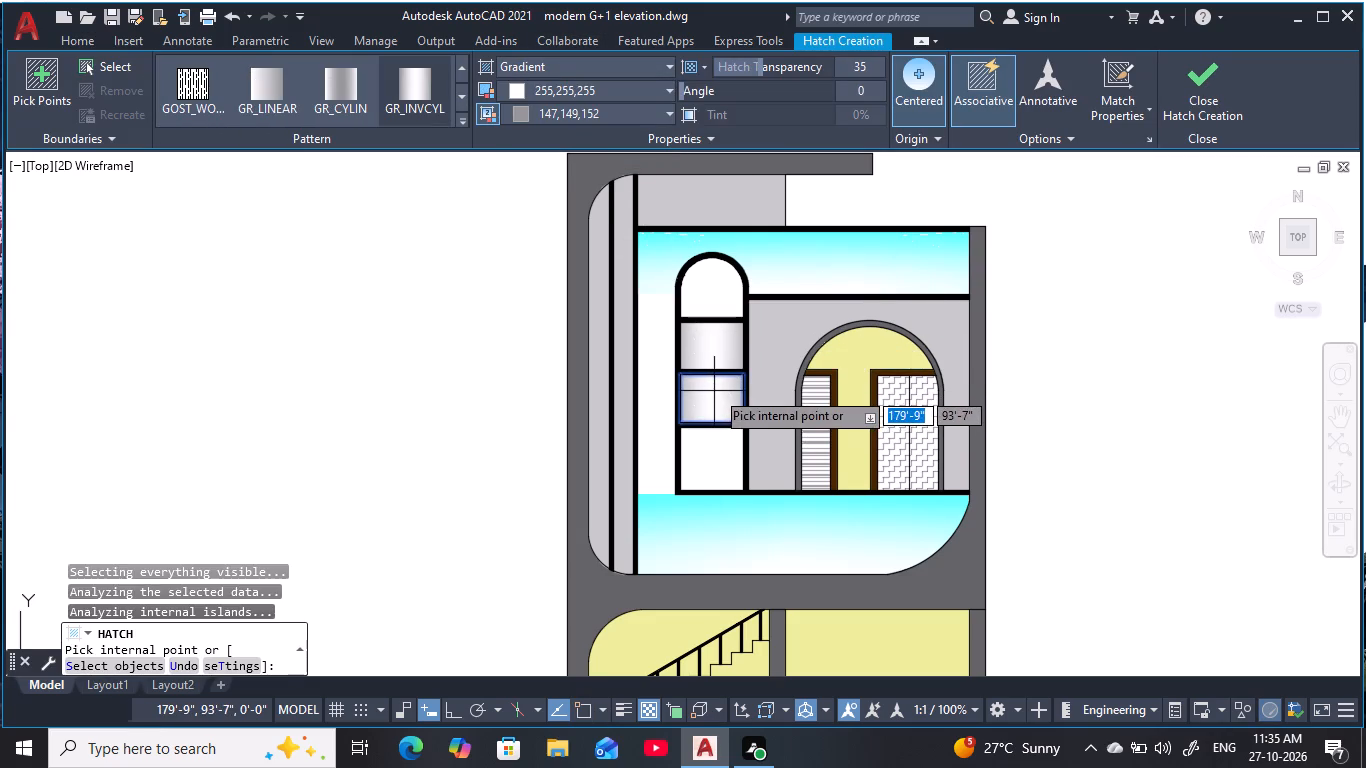
key(Escape)
key(Escape)
key(Escape)
key(Escape)
key(Escape)
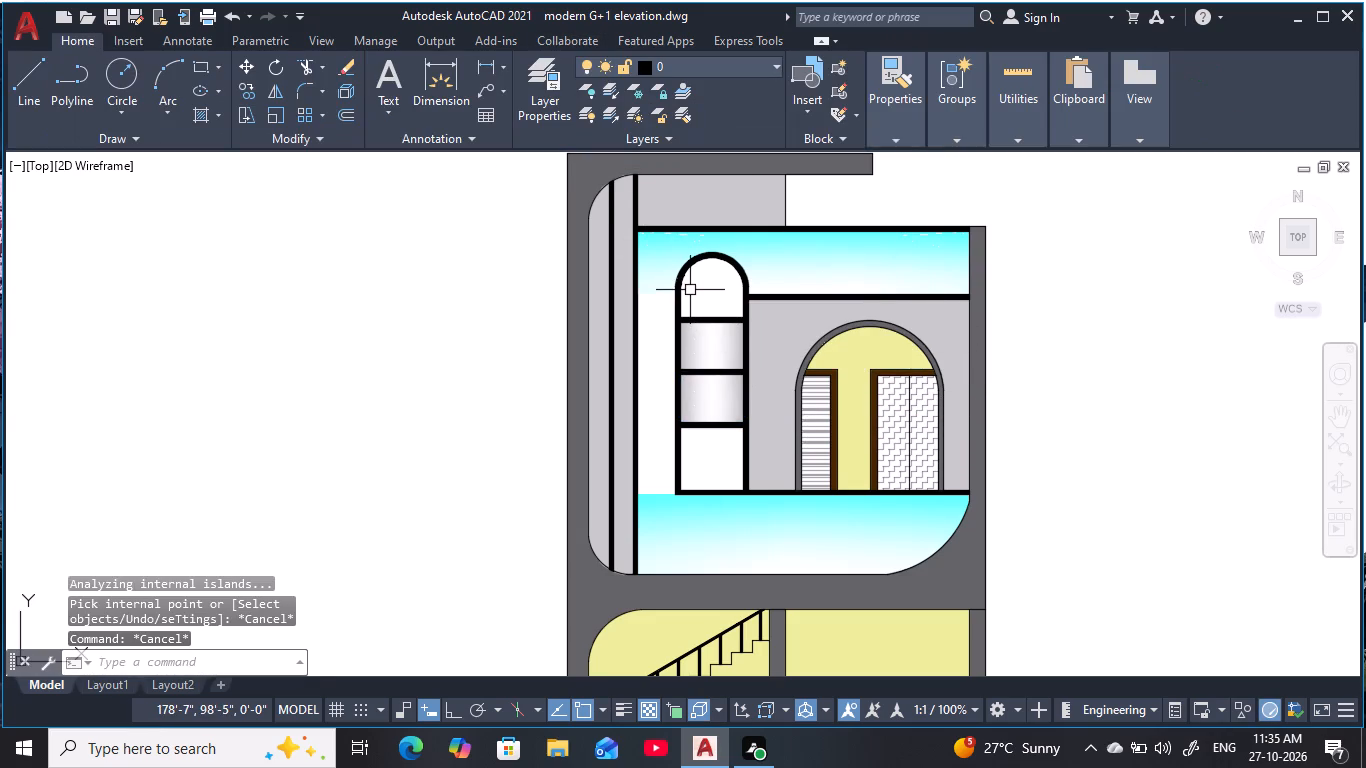
Fill the tall arched window's bottom pane with the same GR_INVCYL gradient of 255,255,255 and 147,149,152.
text(h)
key(space)
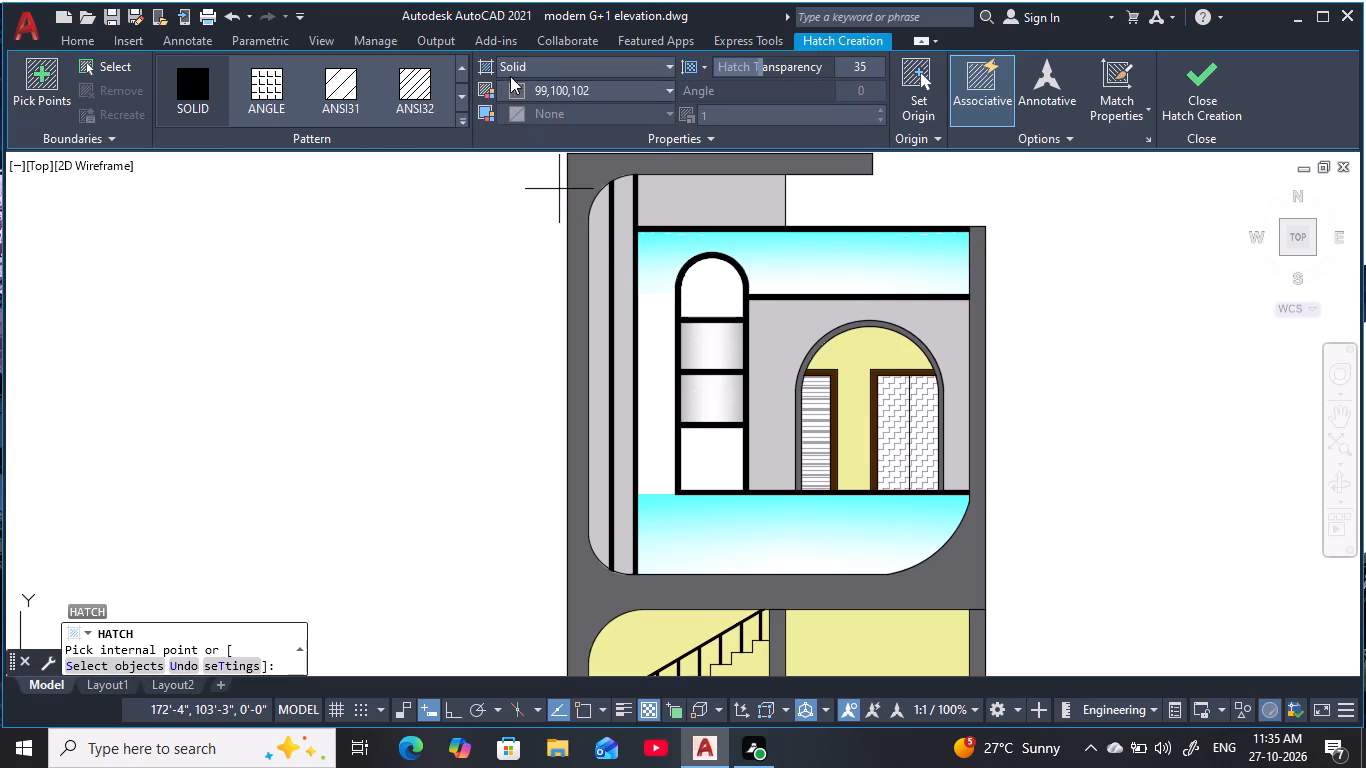
click(536, 67)
click(547, 110)
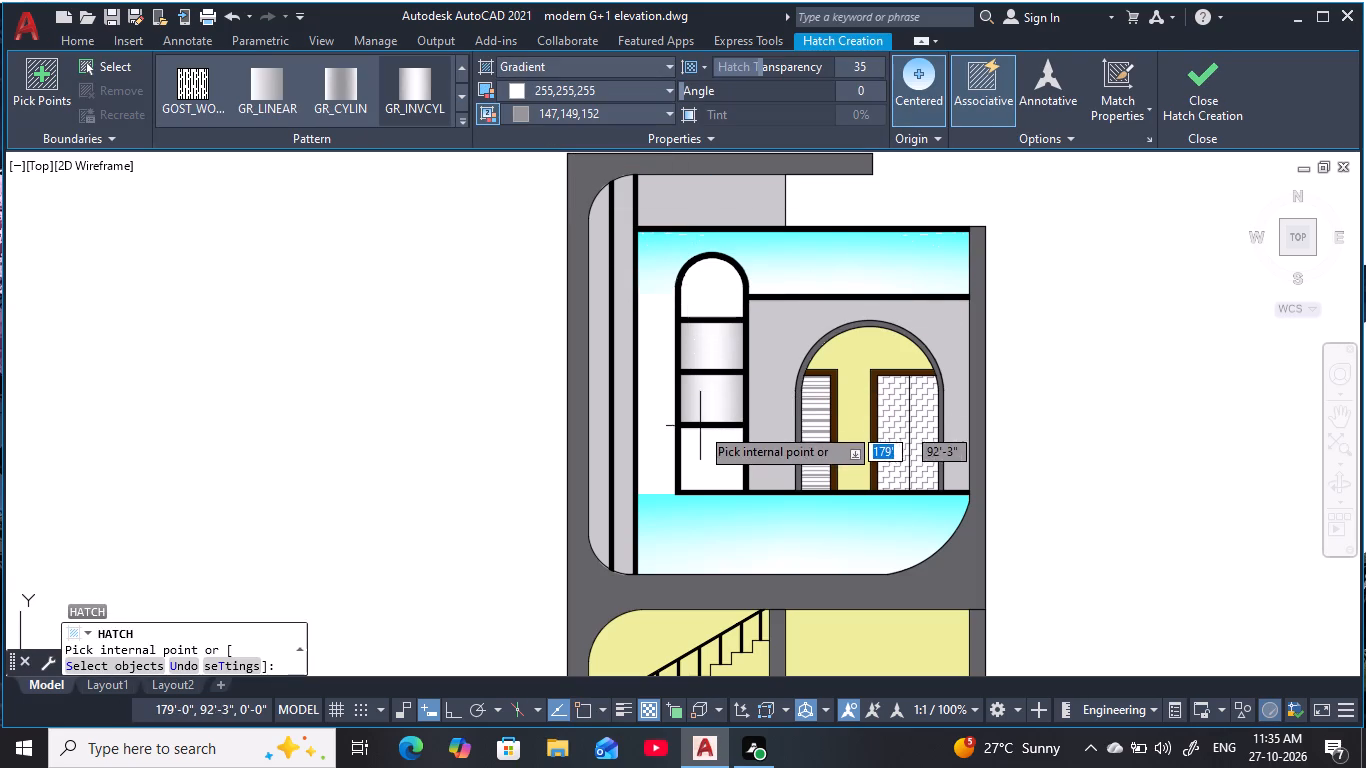
click(705, 445)
key(Escape)
key(Escape)
key(Escape)
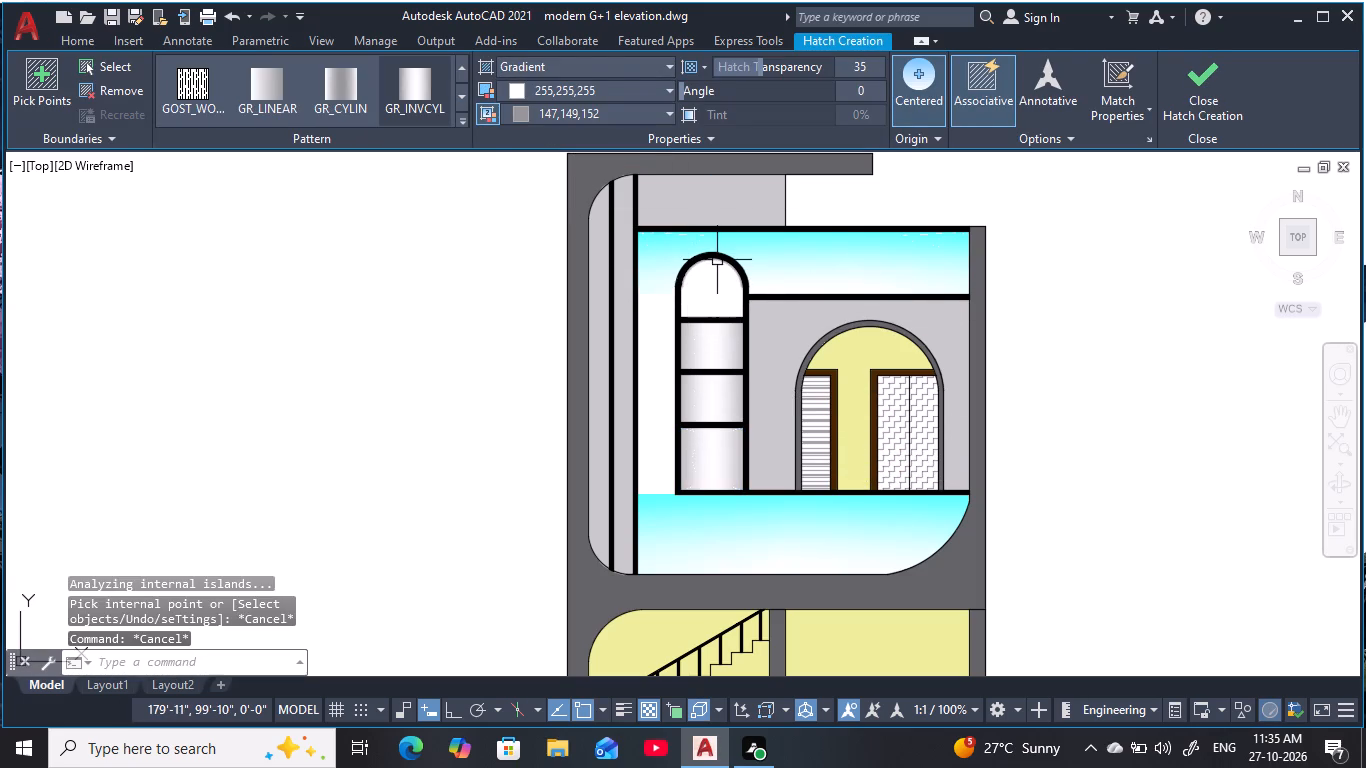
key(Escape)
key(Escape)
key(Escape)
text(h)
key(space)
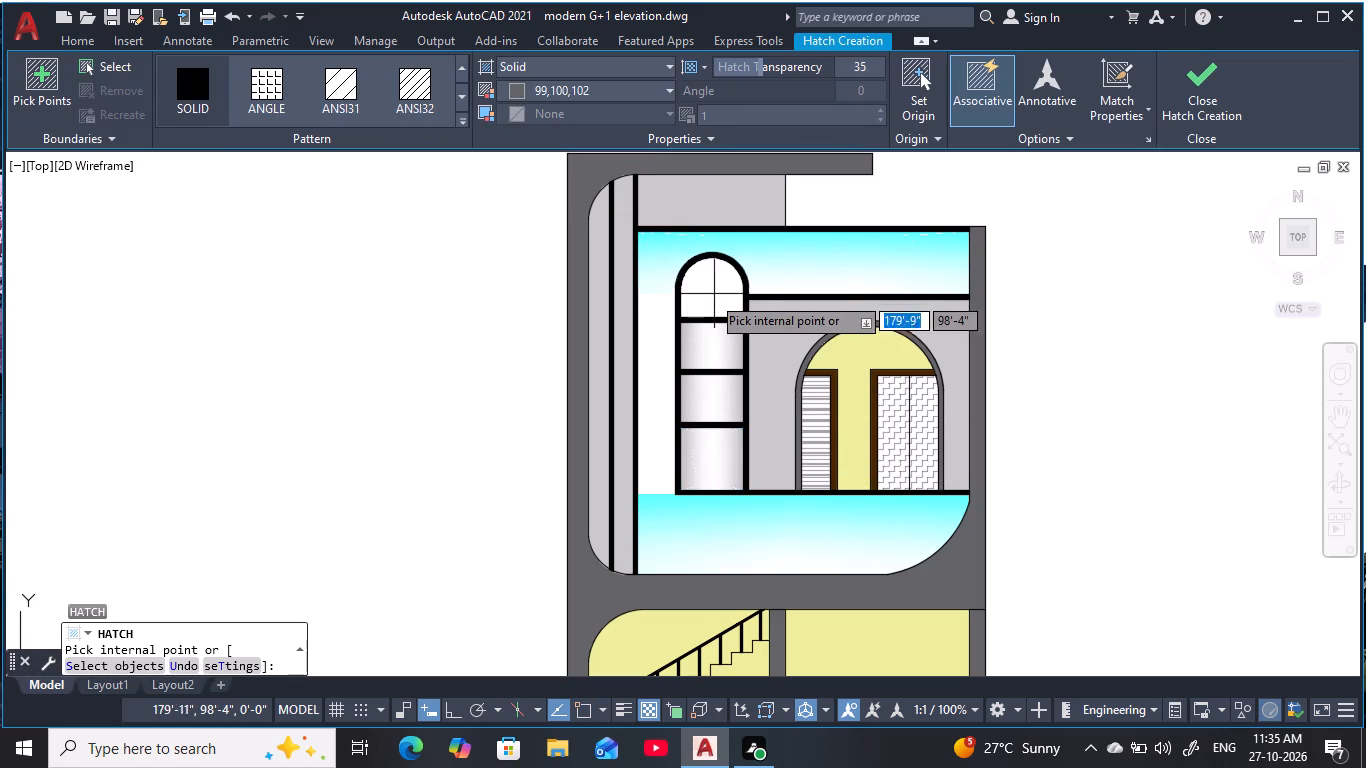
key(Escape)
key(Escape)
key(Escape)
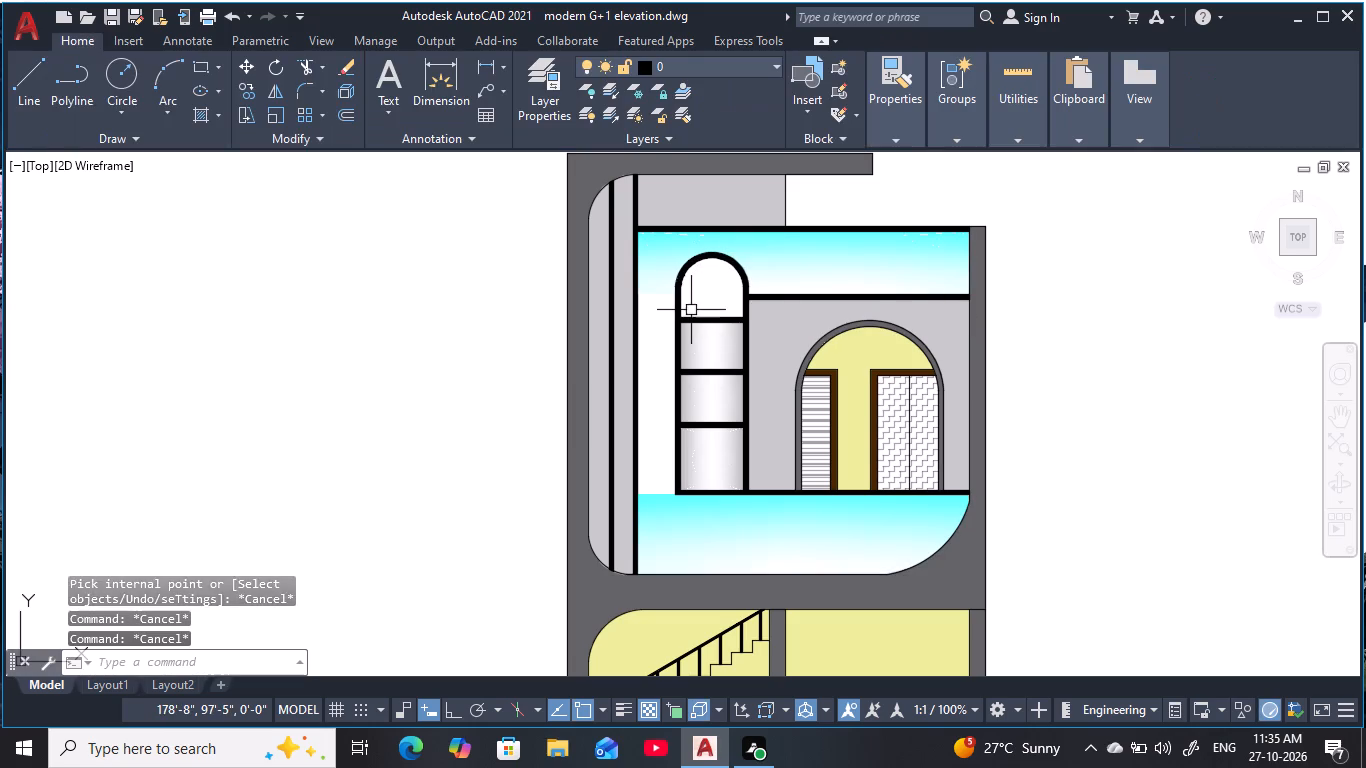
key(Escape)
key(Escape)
Extend the tall arched window's left outer line and both inner side lines upward at the arched top to close the top pane.
scroll(728, 287, up, 2)
middle_drag(730, 286, 731, 287)
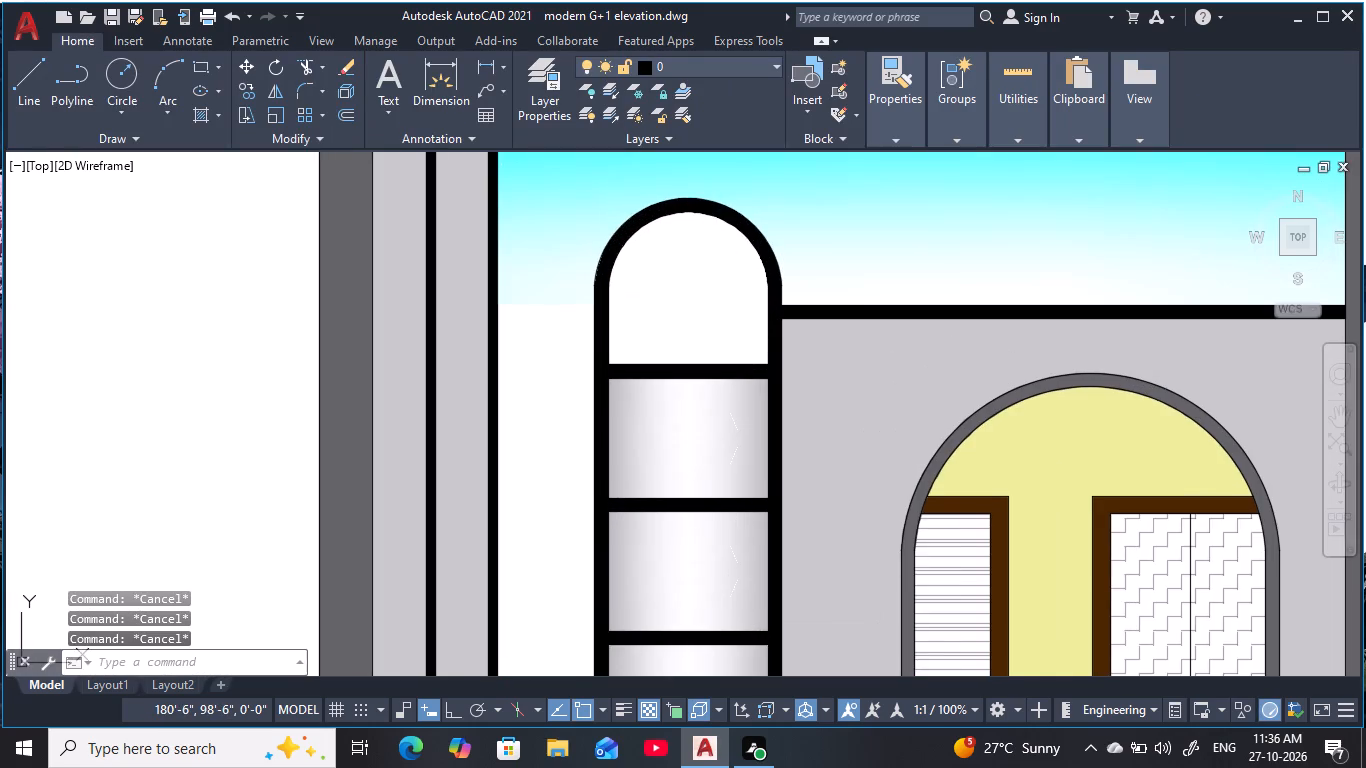
middle_drag(731, 287, 801, 343)
scroll(801, 343, down, 1)
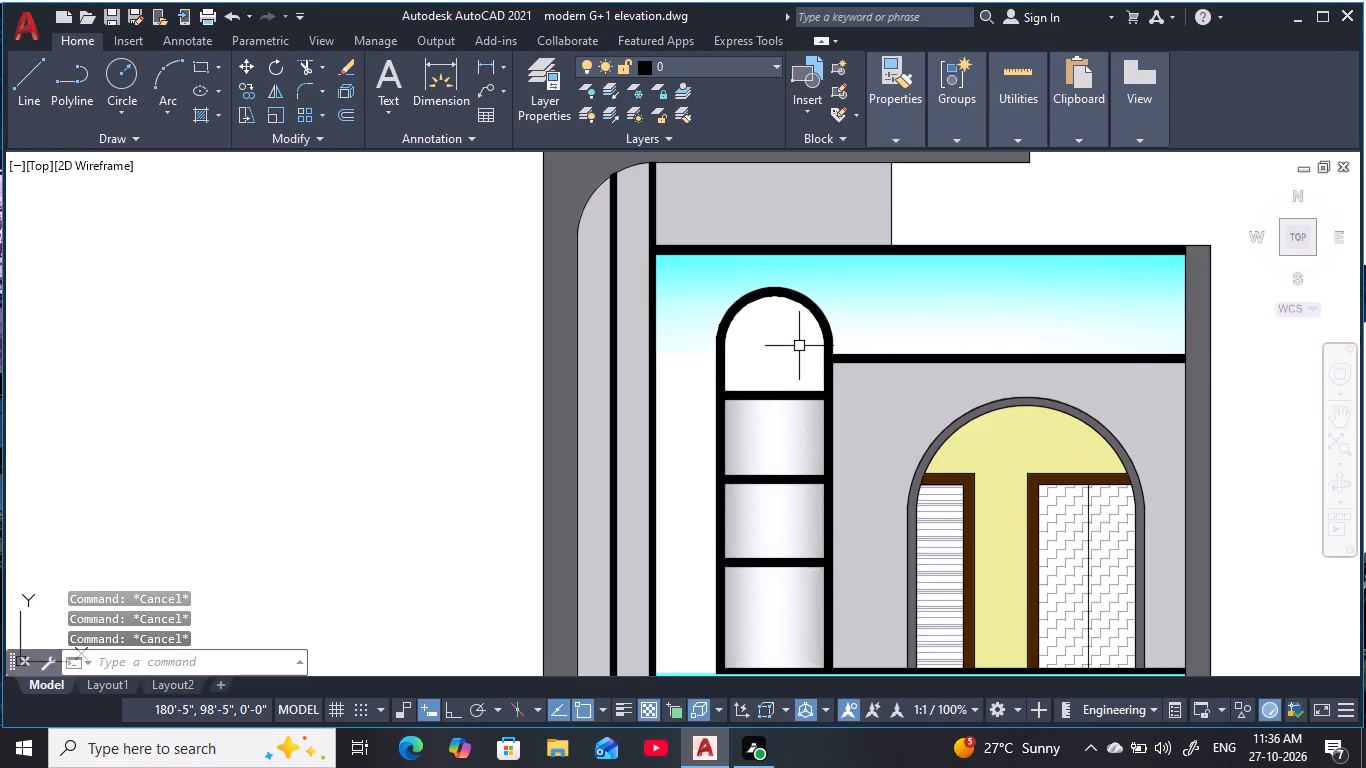
middle_drag(788, 349, 759, 348)
key(Escape)
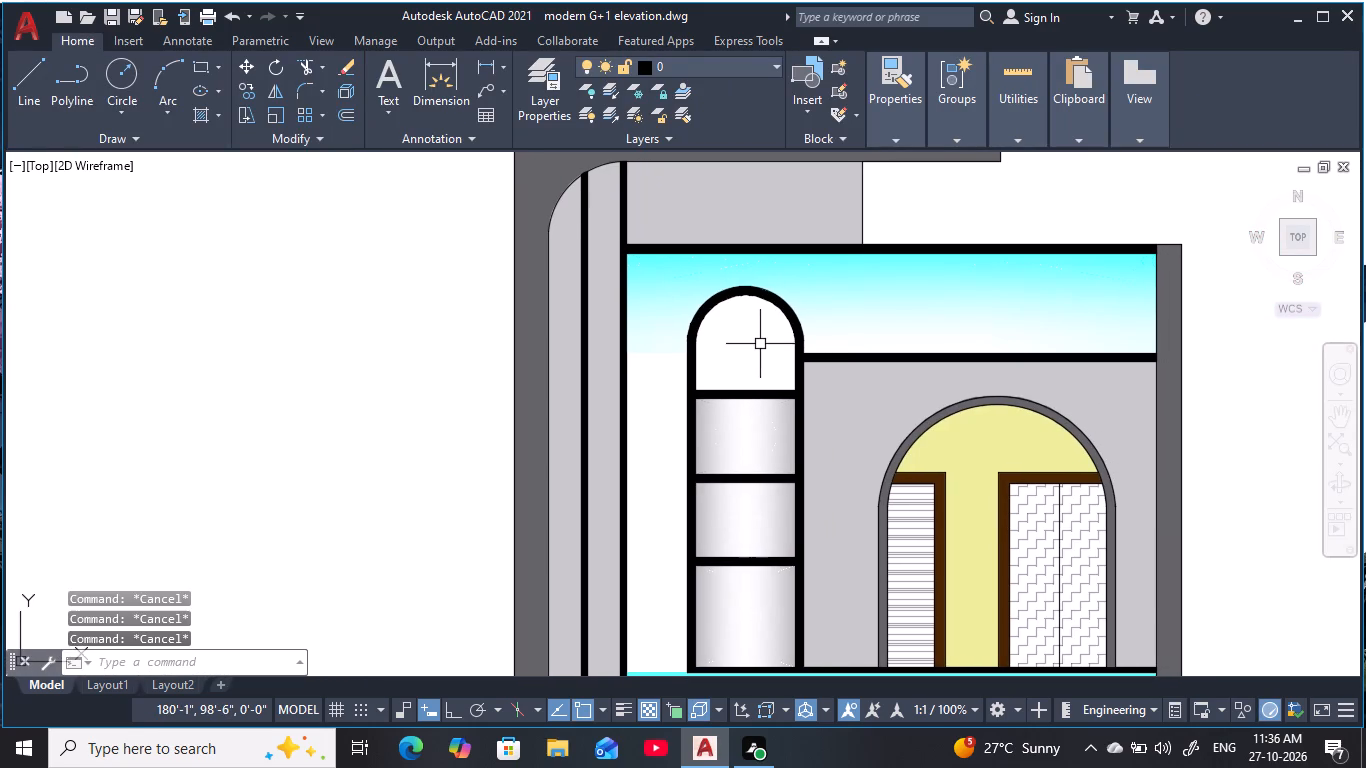
text(ex)
key(space)
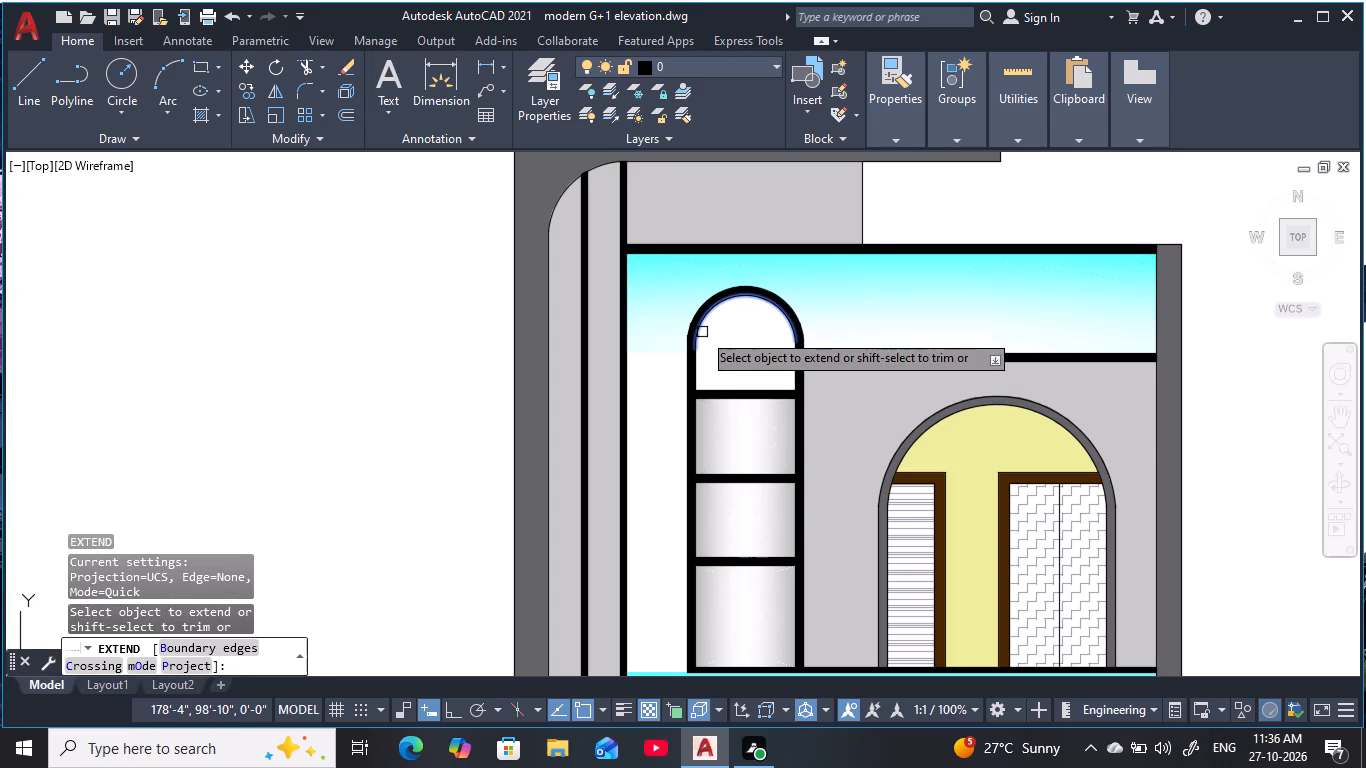
click(700, 330)
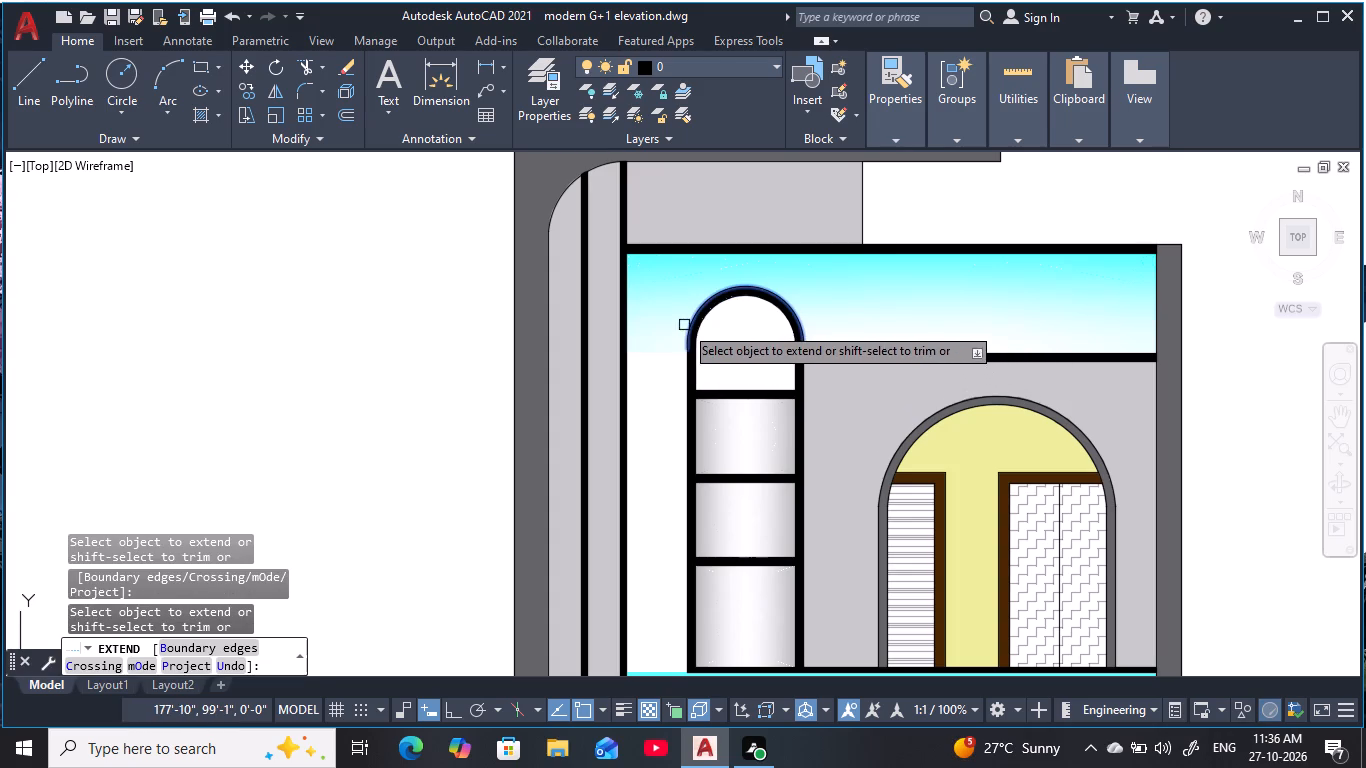
click(691, 323)
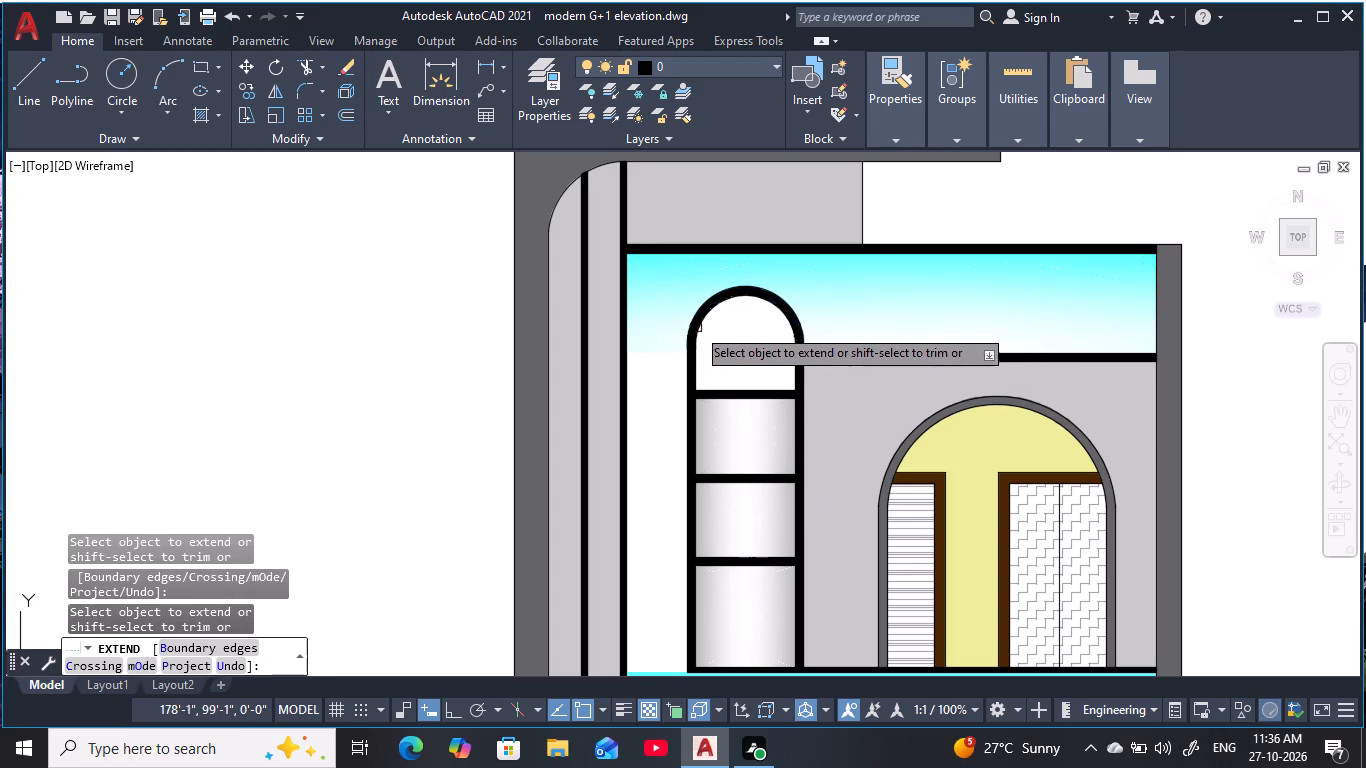
click(686, 379)
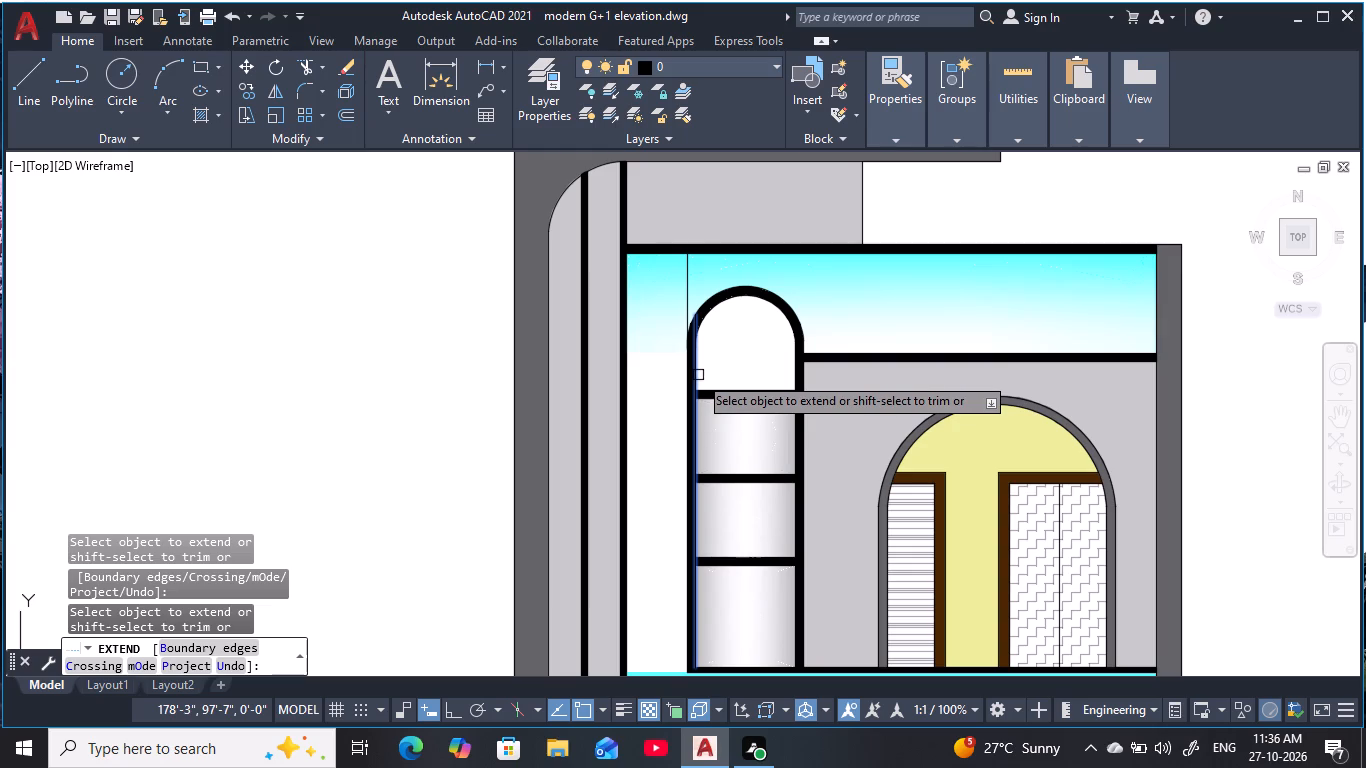
click(698, 375)
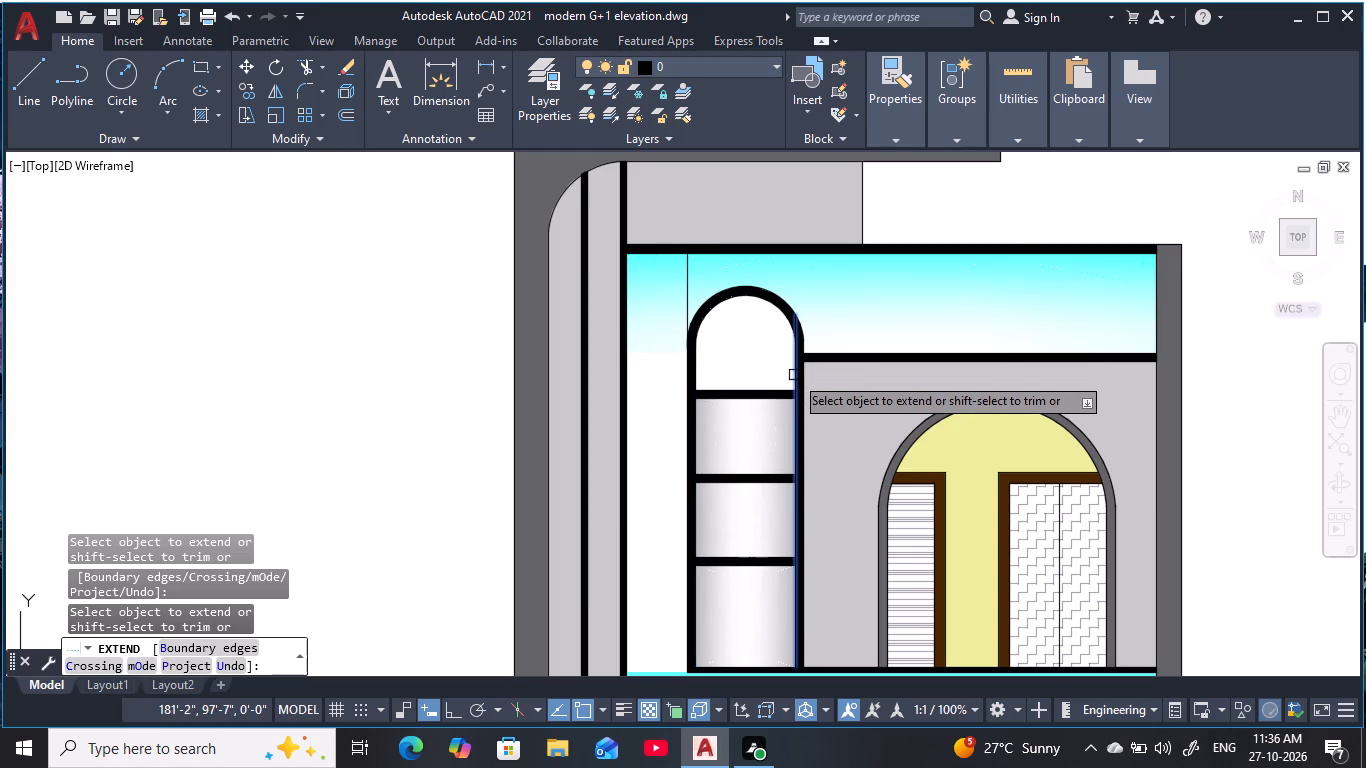
click(794, 375)
key(Escape)
key(Escape)
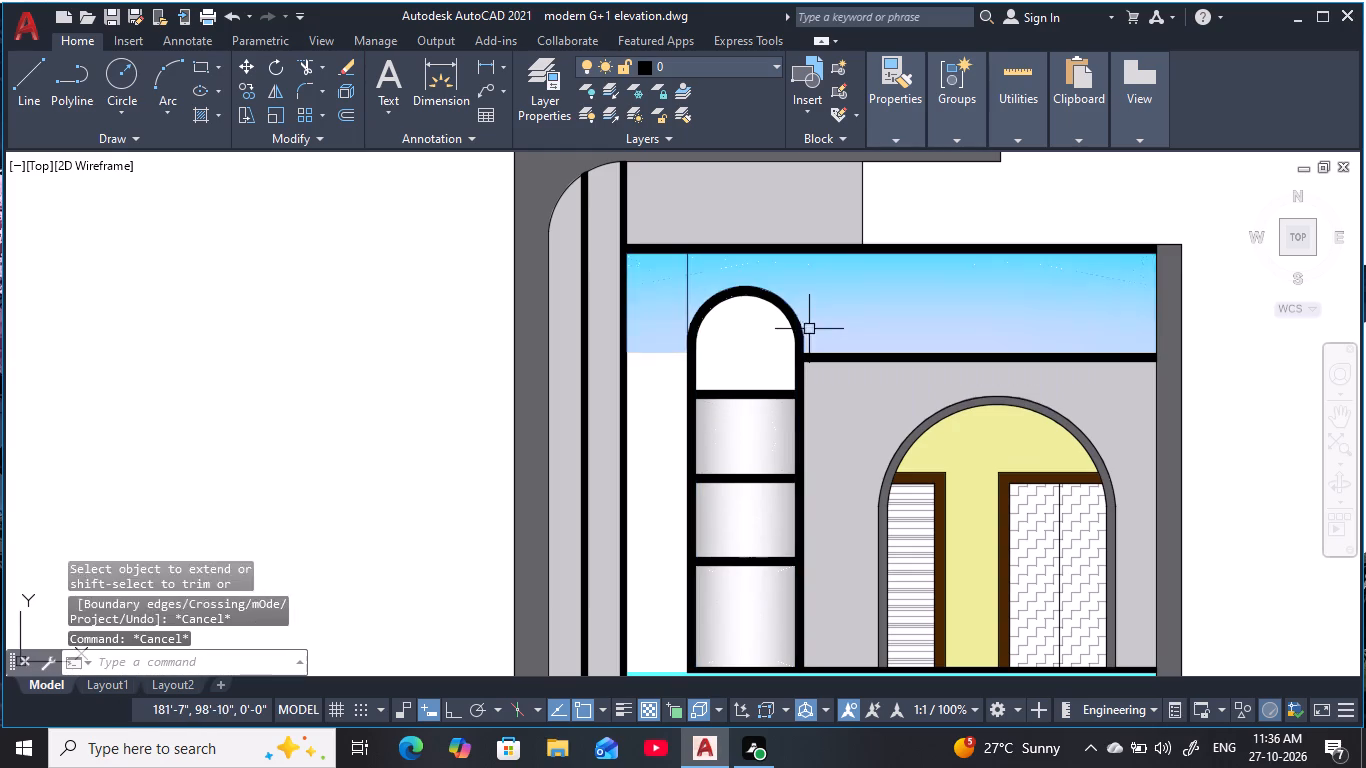
key(Escape)
key(Escape)
key(Escape)
key(Escape)
Fill the tall arched window's arched top pane with the GR_INVCYL gradient of 255,255,255 and 147,149,152.
key(h)
key(space)
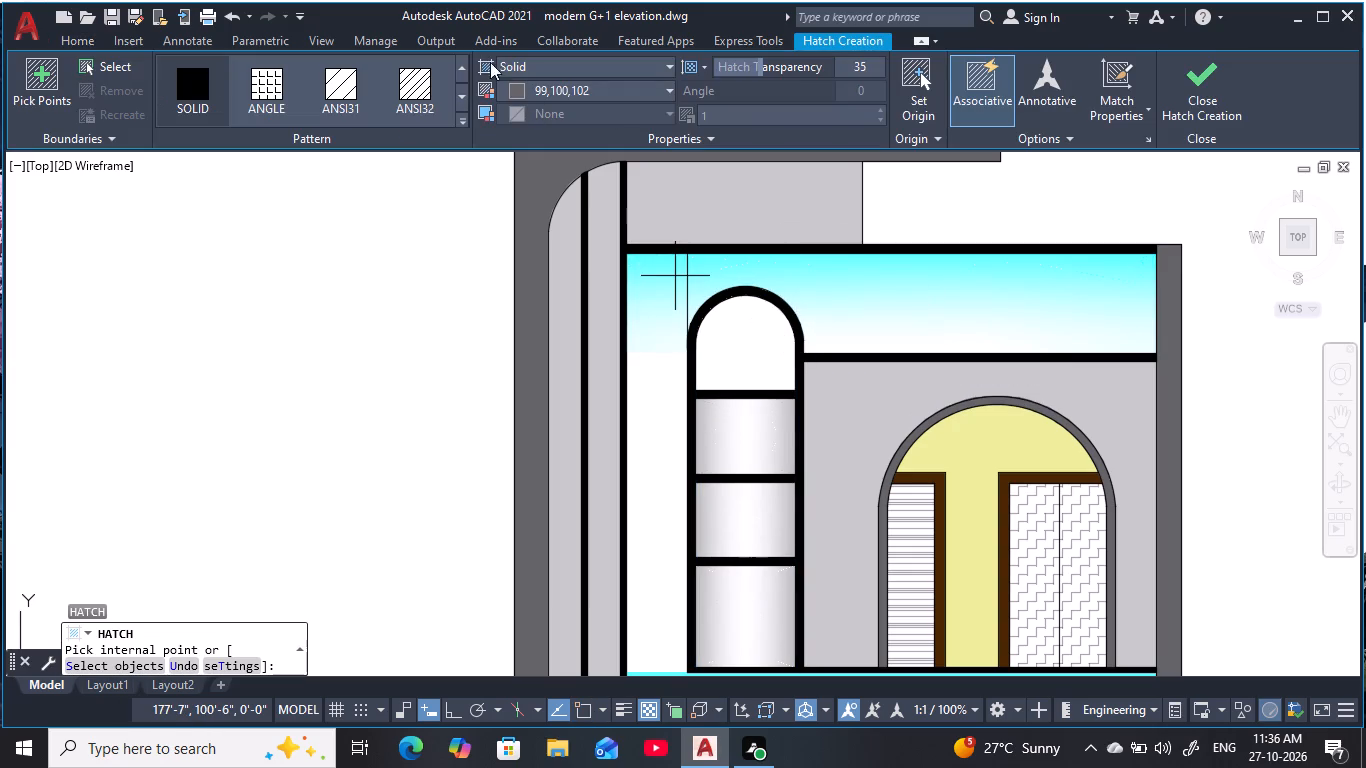
click(560, 71)
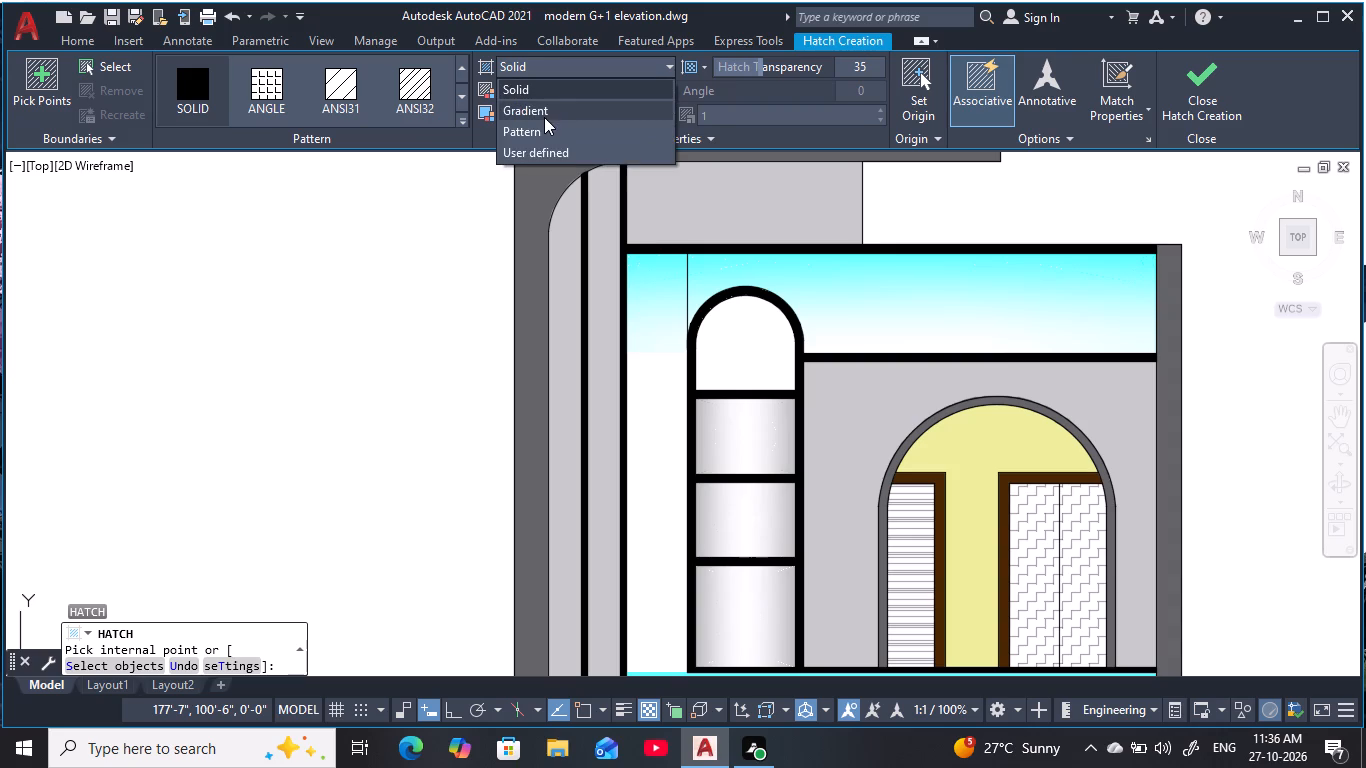
click(544, 117)
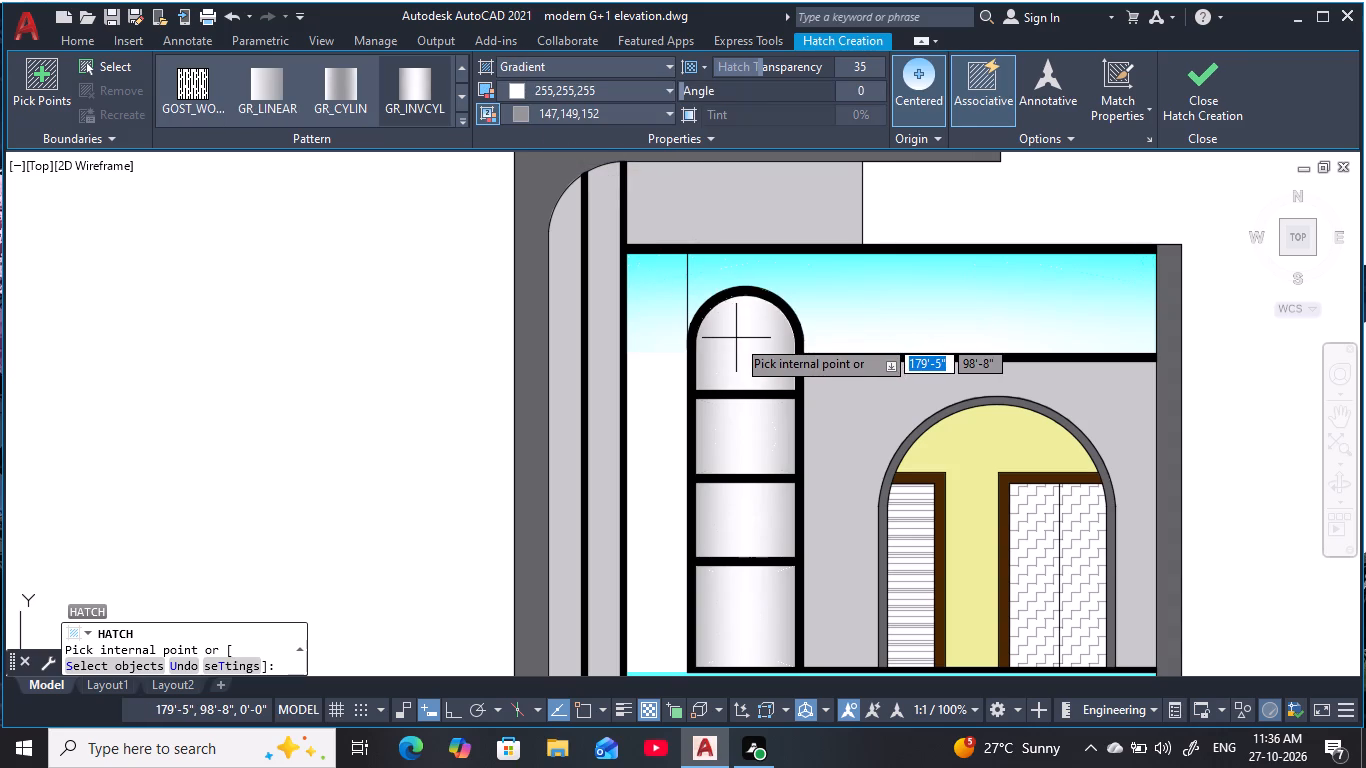
click(737, 338)
key(Escape)
key(Escape)
key(Escape)
key(Escape)
key(Escape)
key(Escape)
key(Escape)
key(Escape)
key(Escape)
key(Escape)
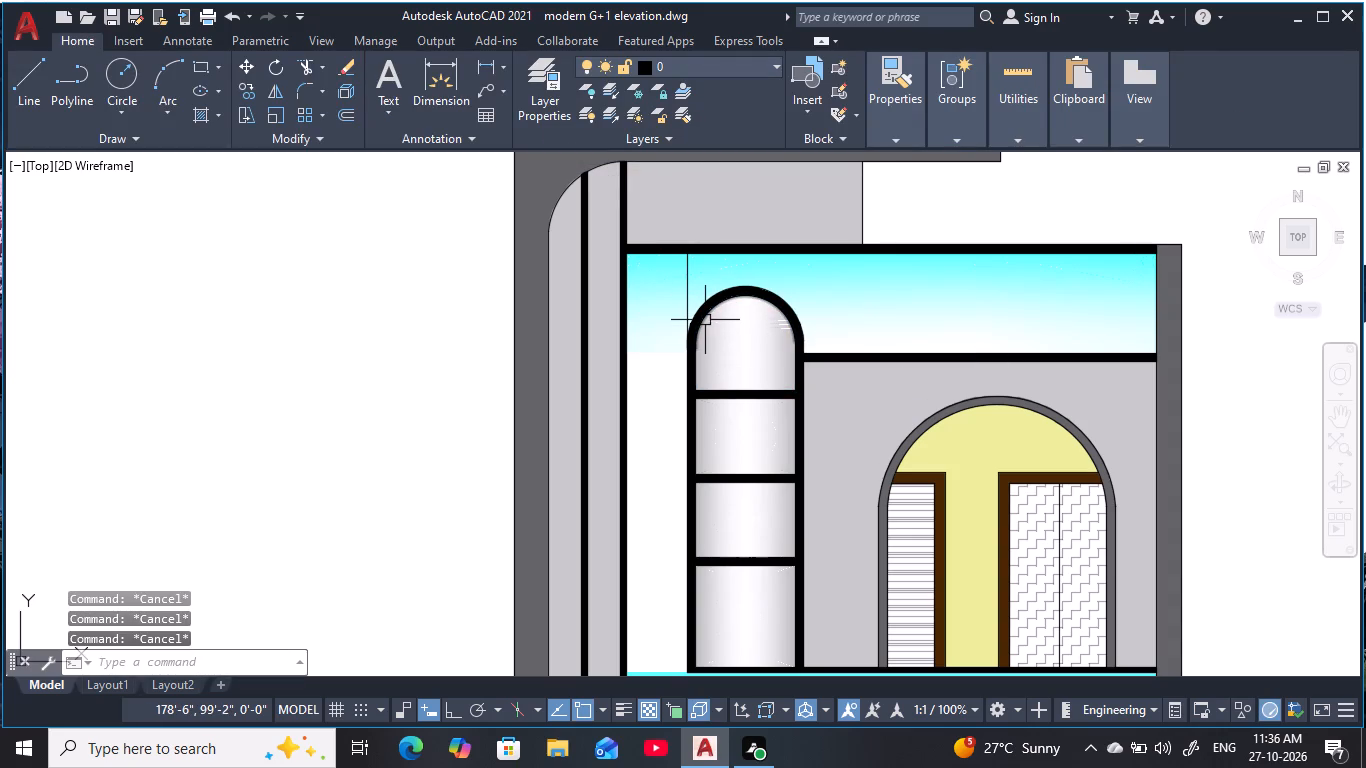
Trim off the excess vertical line rising above the tall window's arch to the black band.
text(tr)
key(space)
scroll(691, 279, up, 2)
click(680, 309)
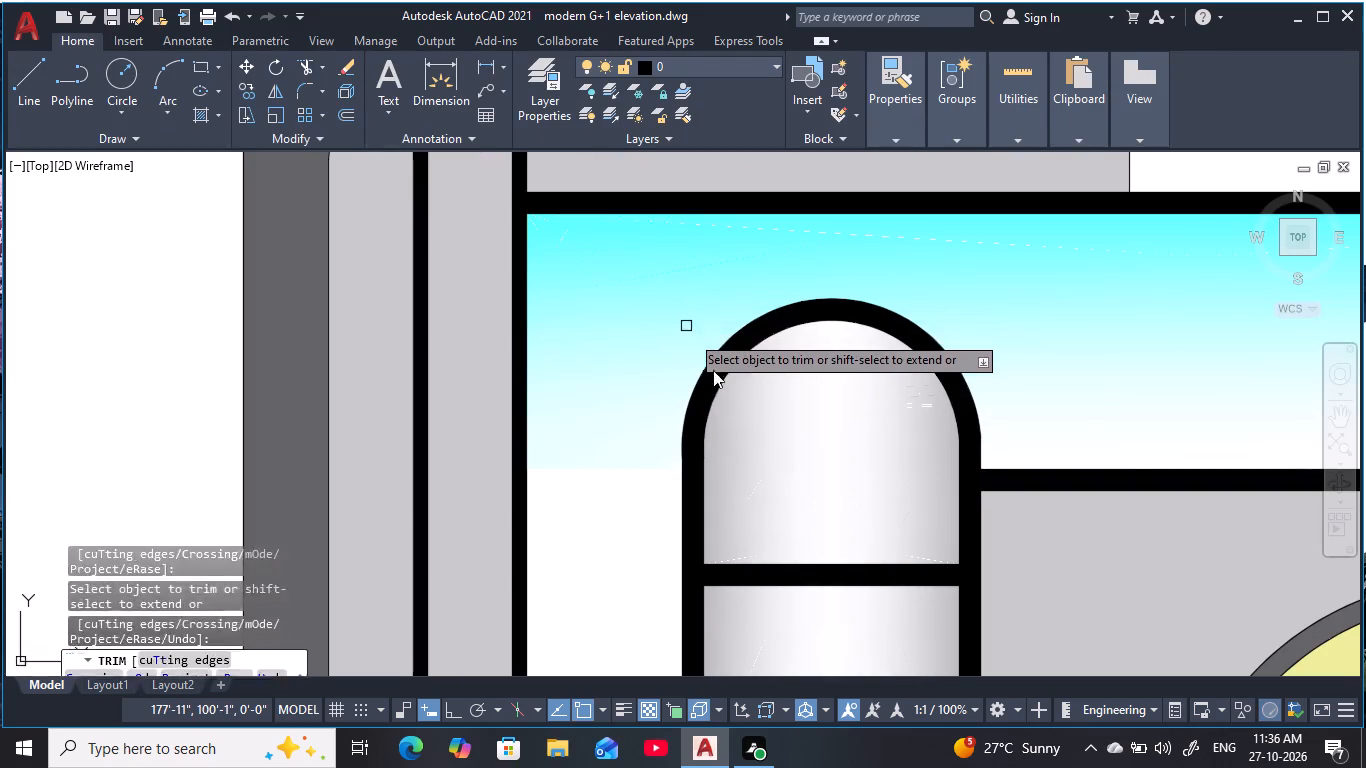
scroll(1038, 434, down, 2)
middle_drag(1043, 434, 773, 351)
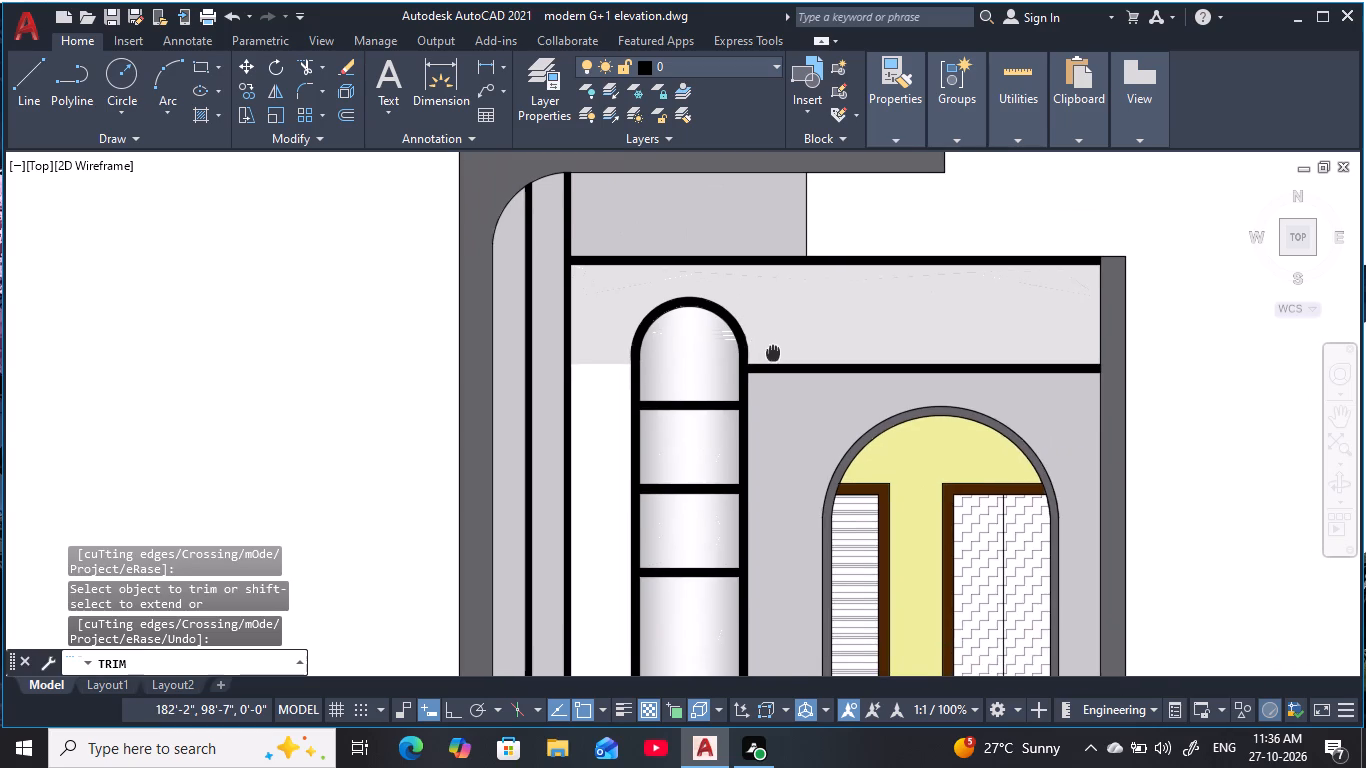
key(Escape)
key(Escape)
key(Escape)
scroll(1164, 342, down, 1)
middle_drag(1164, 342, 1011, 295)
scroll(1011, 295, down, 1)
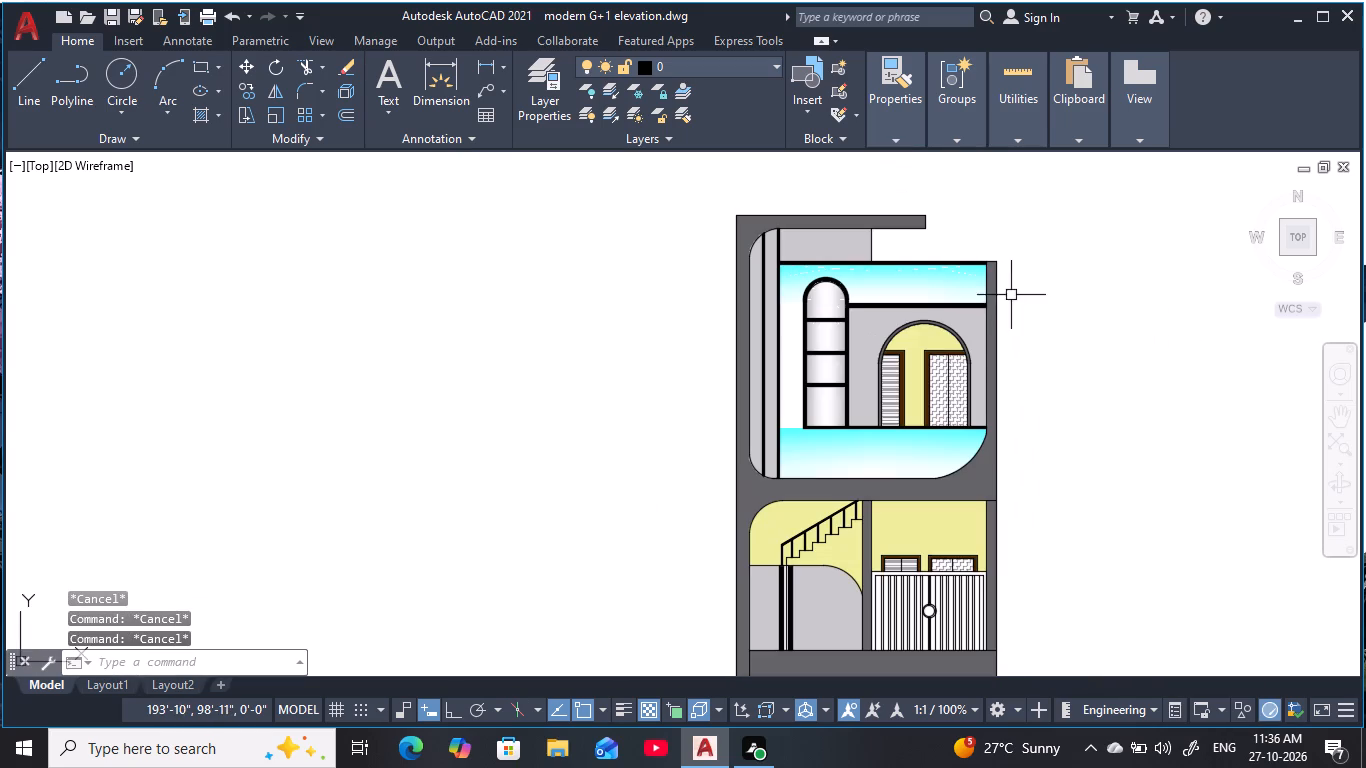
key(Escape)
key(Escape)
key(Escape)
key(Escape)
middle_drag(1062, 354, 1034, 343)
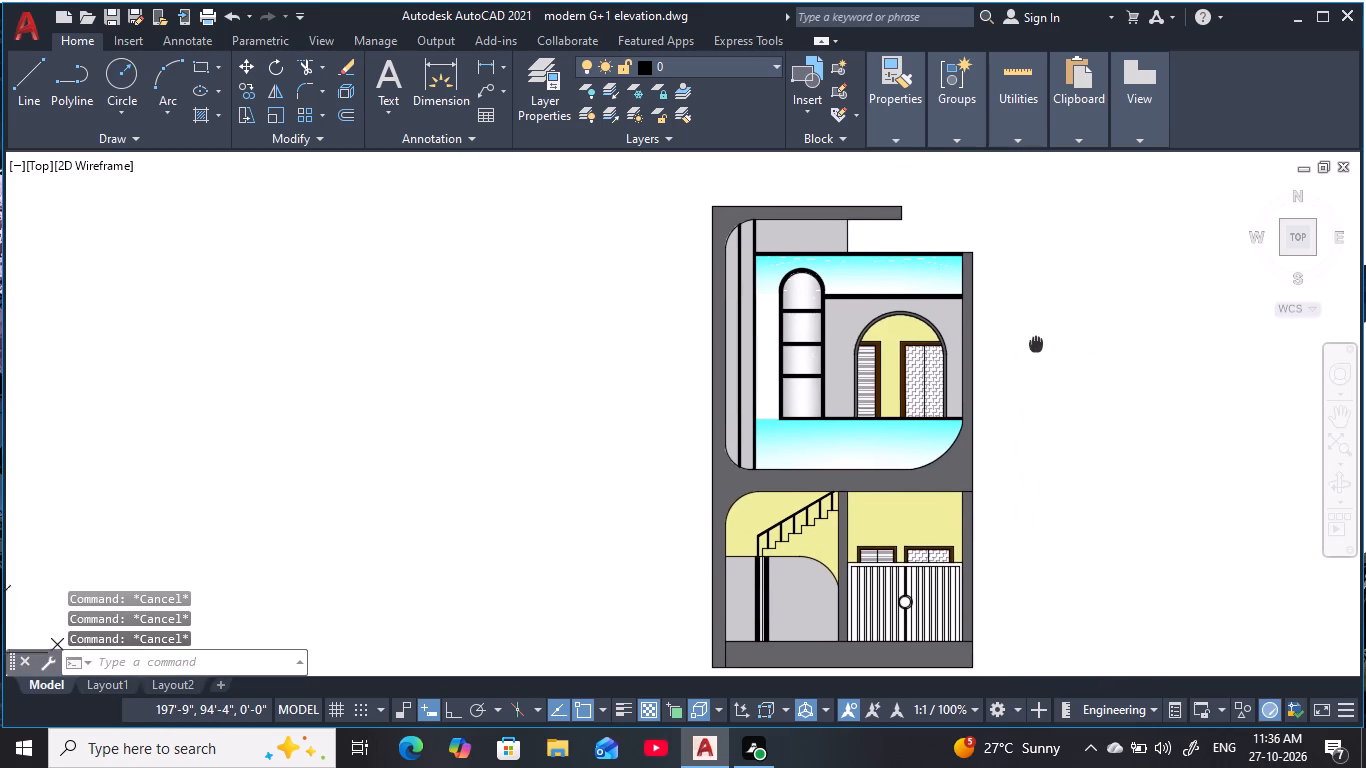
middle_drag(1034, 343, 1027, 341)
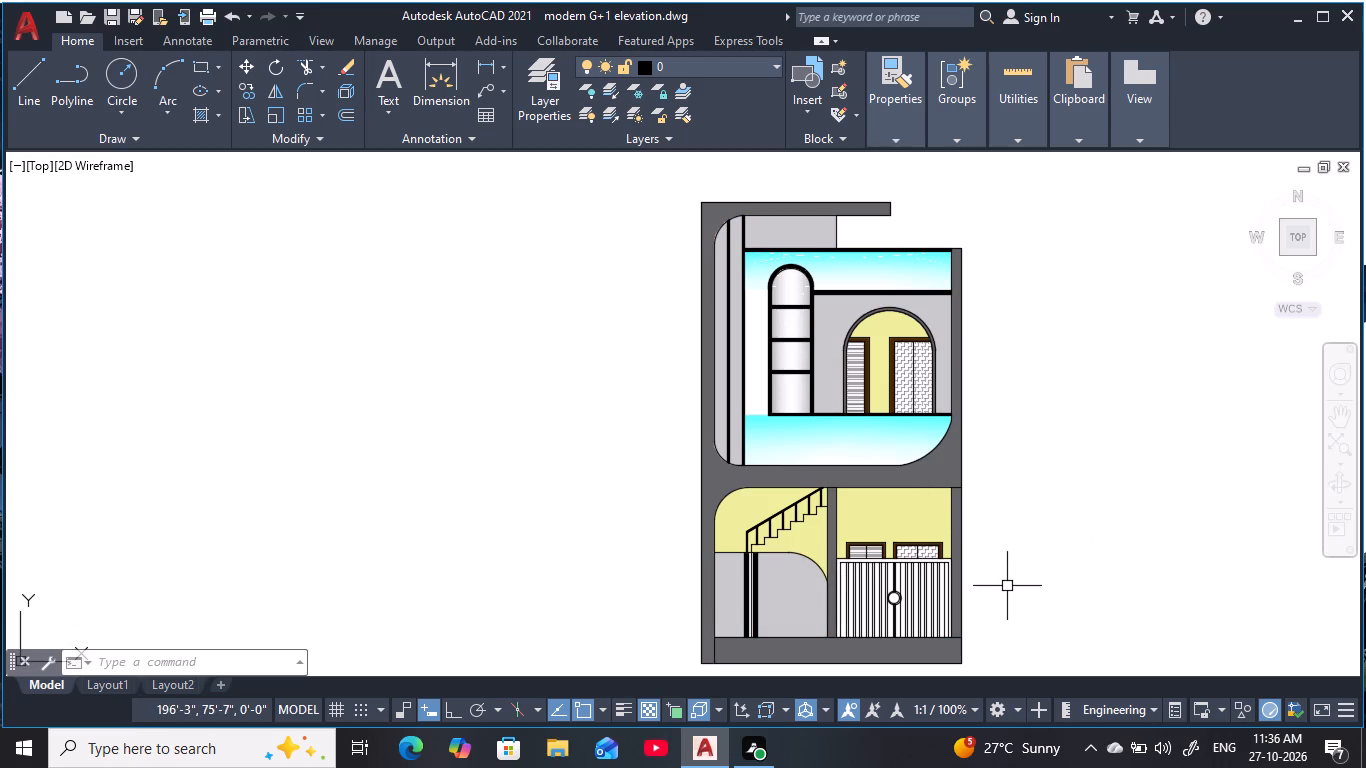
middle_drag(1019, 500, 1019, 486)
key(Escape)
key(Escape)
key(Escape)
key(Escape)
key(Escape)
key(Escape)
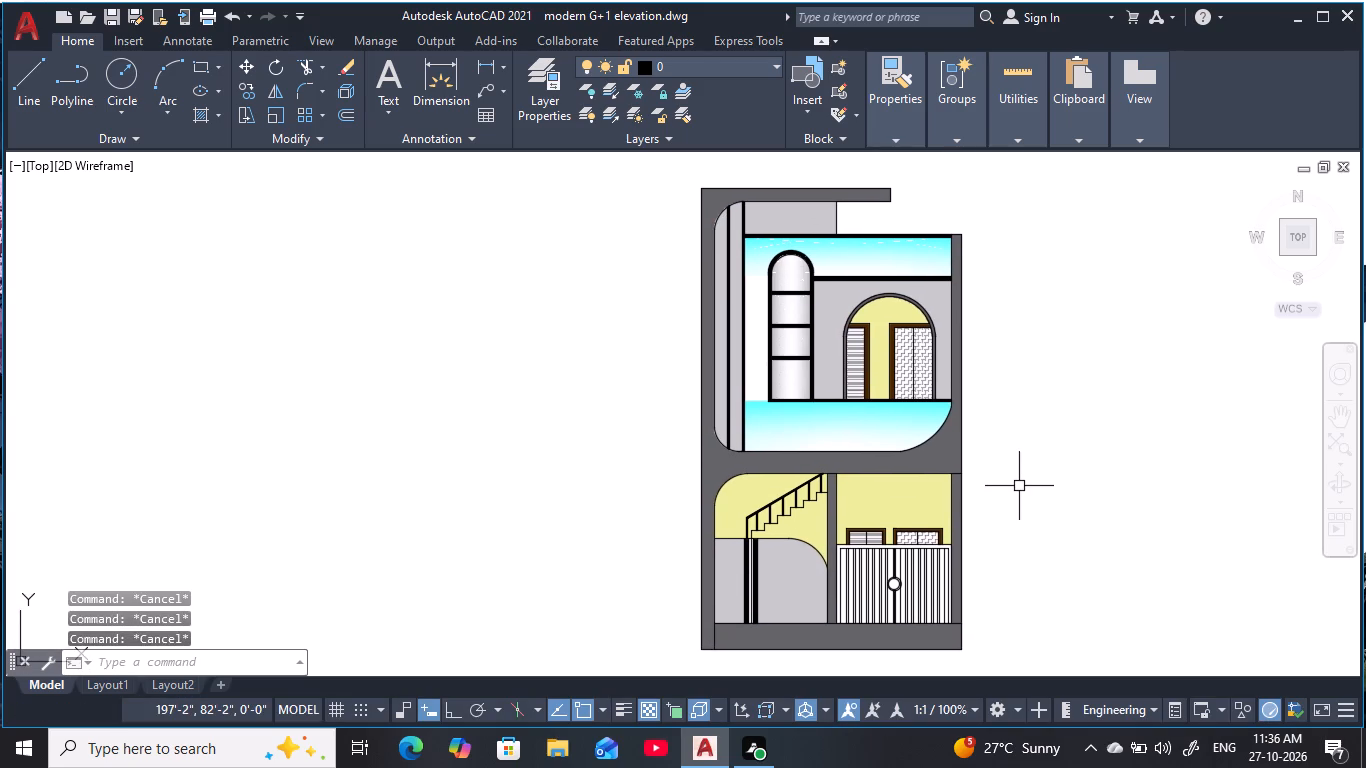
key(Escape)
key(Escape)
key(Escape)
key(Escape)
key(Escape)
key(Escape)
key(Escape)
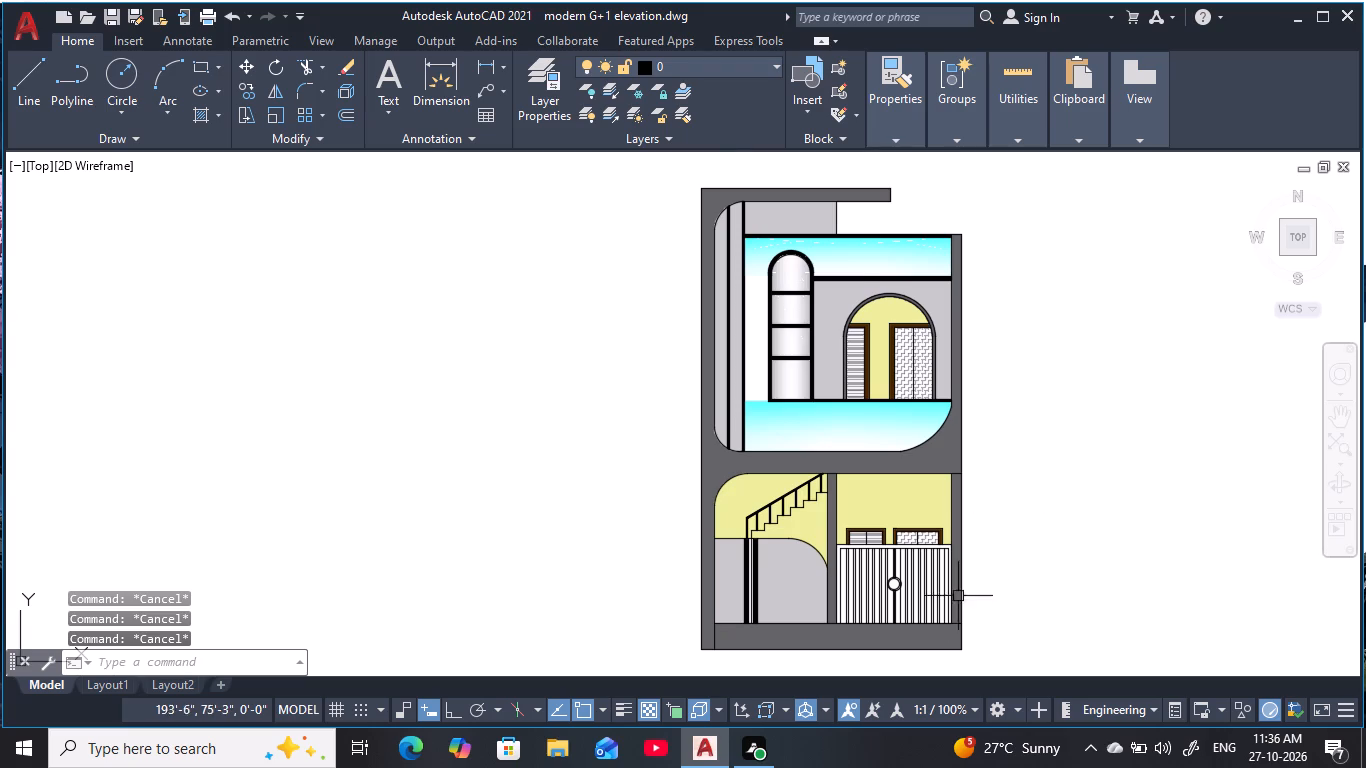
Fill the alternating vertical slats of the main gate's left leaf with a solid hatch in colour 152,152,204.
scroll(944, 607, up, 2)
key(Escape)
key(Escape)
key(Escape)
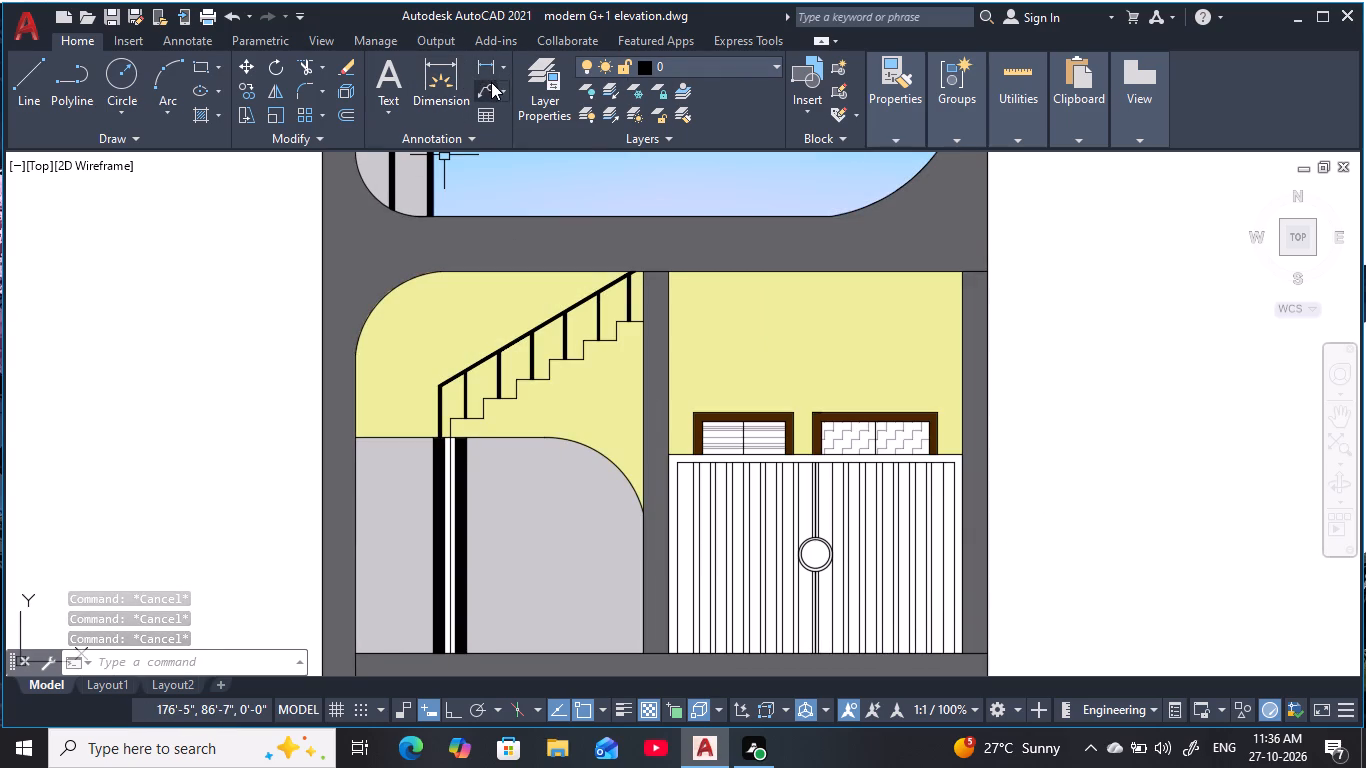
key(h)
key(space)
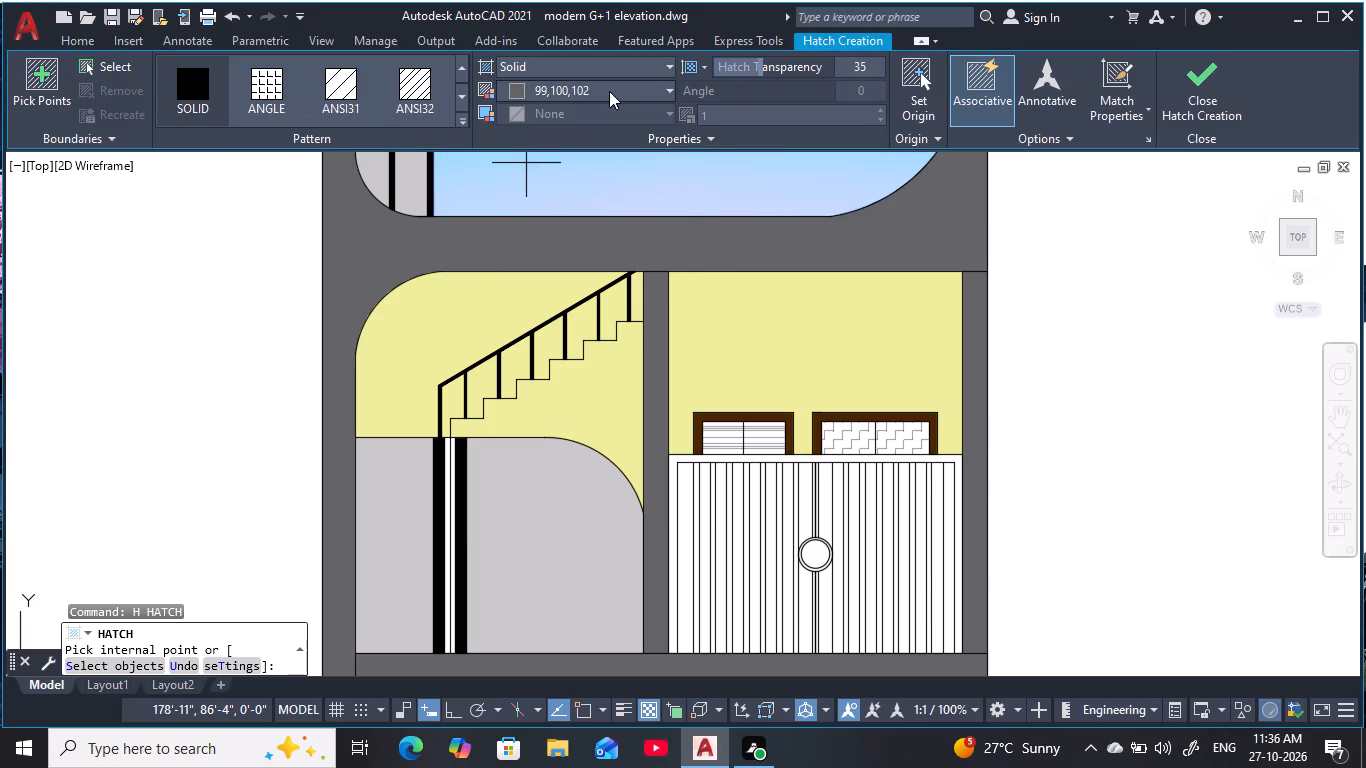
click(609, 91)
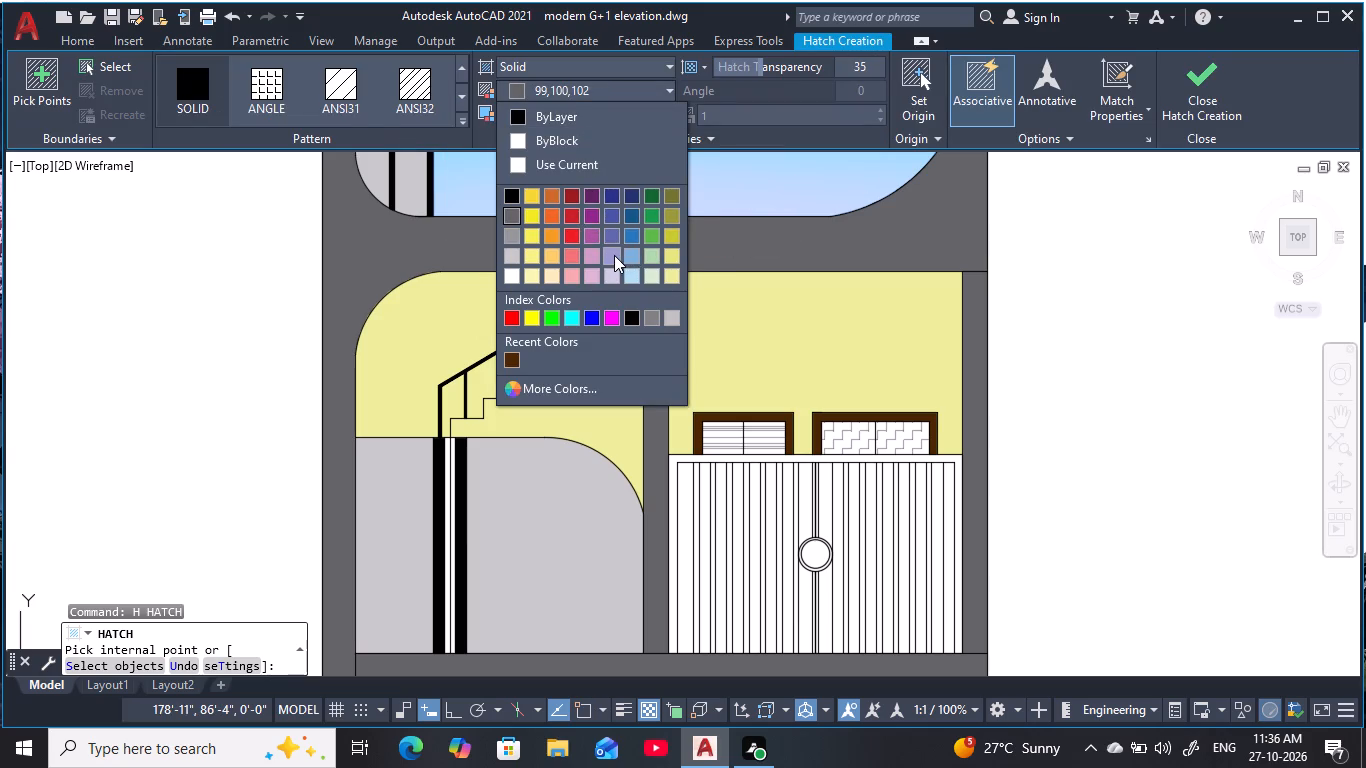
click(613, 255)
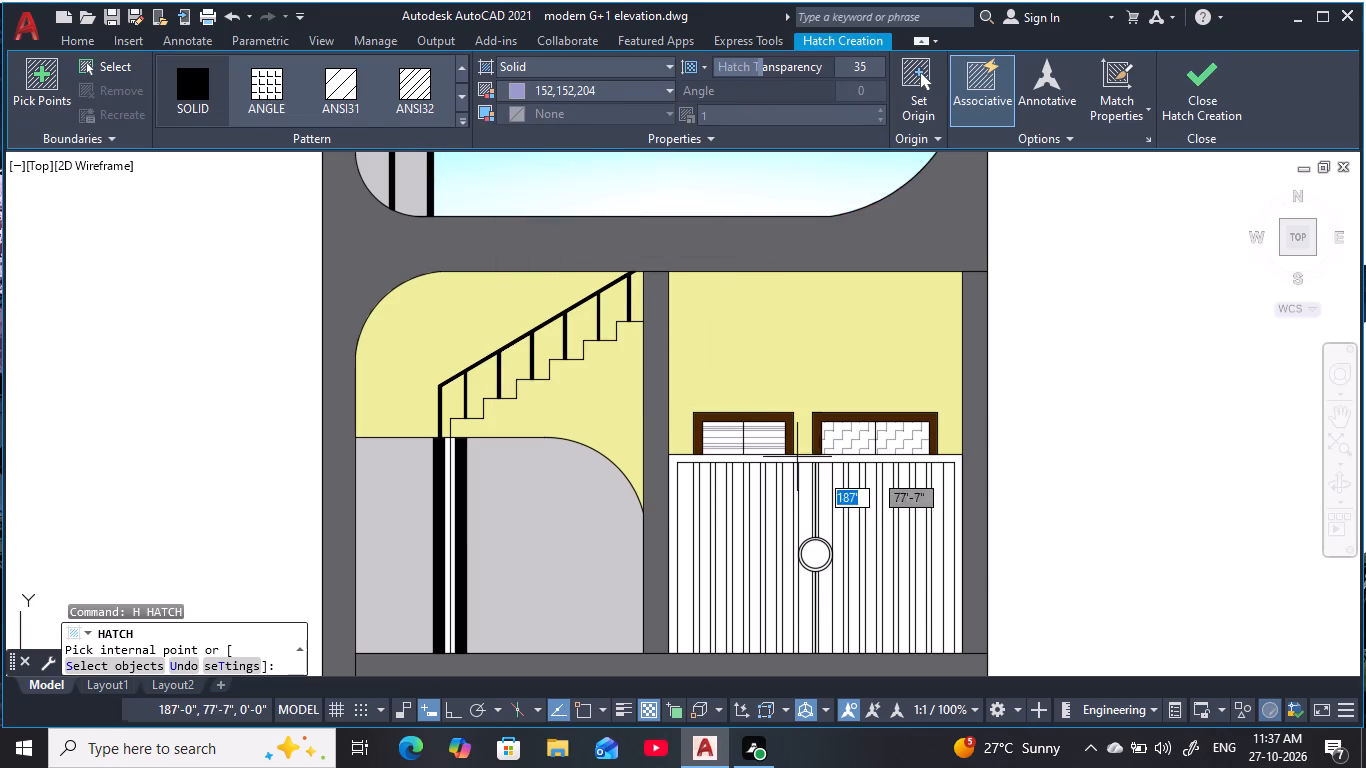
scroll(746, 549, up, 1)
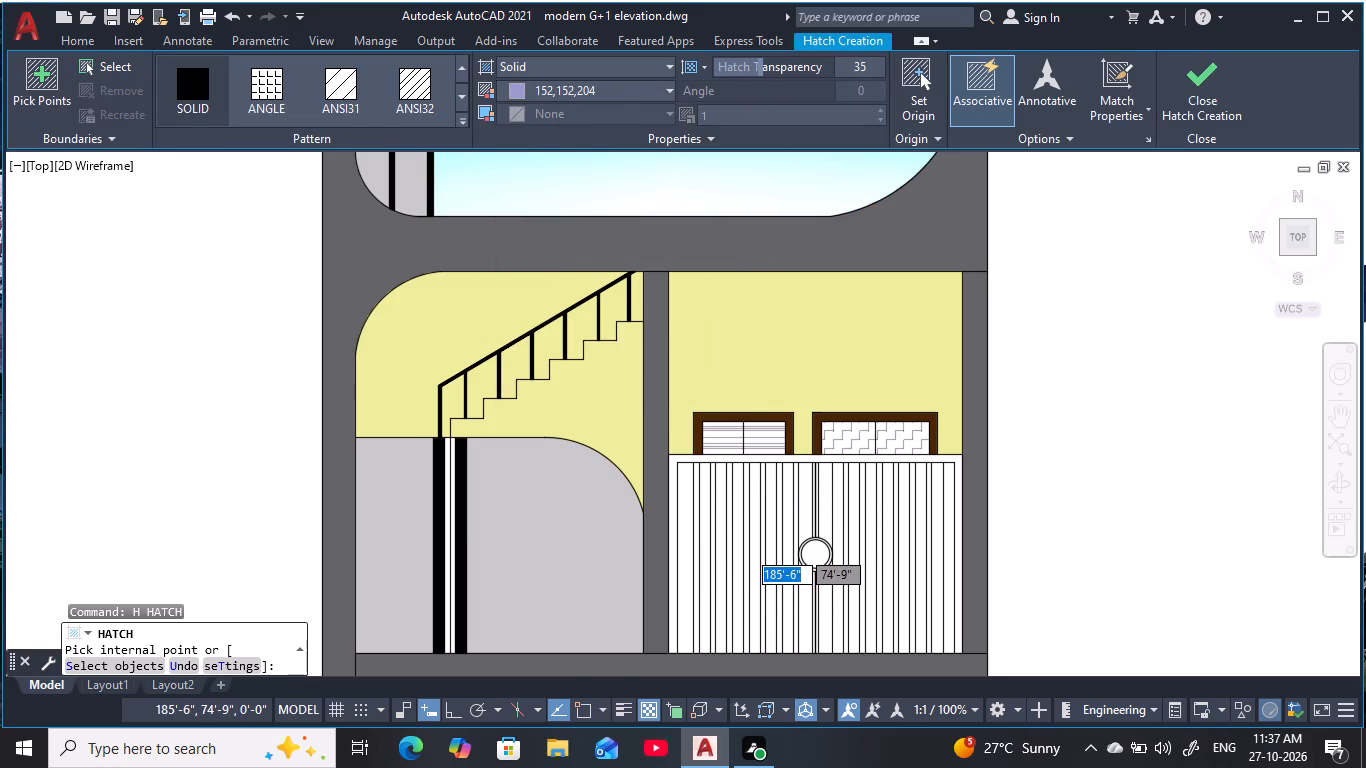
middle_drag(752, 549, 785, 459)
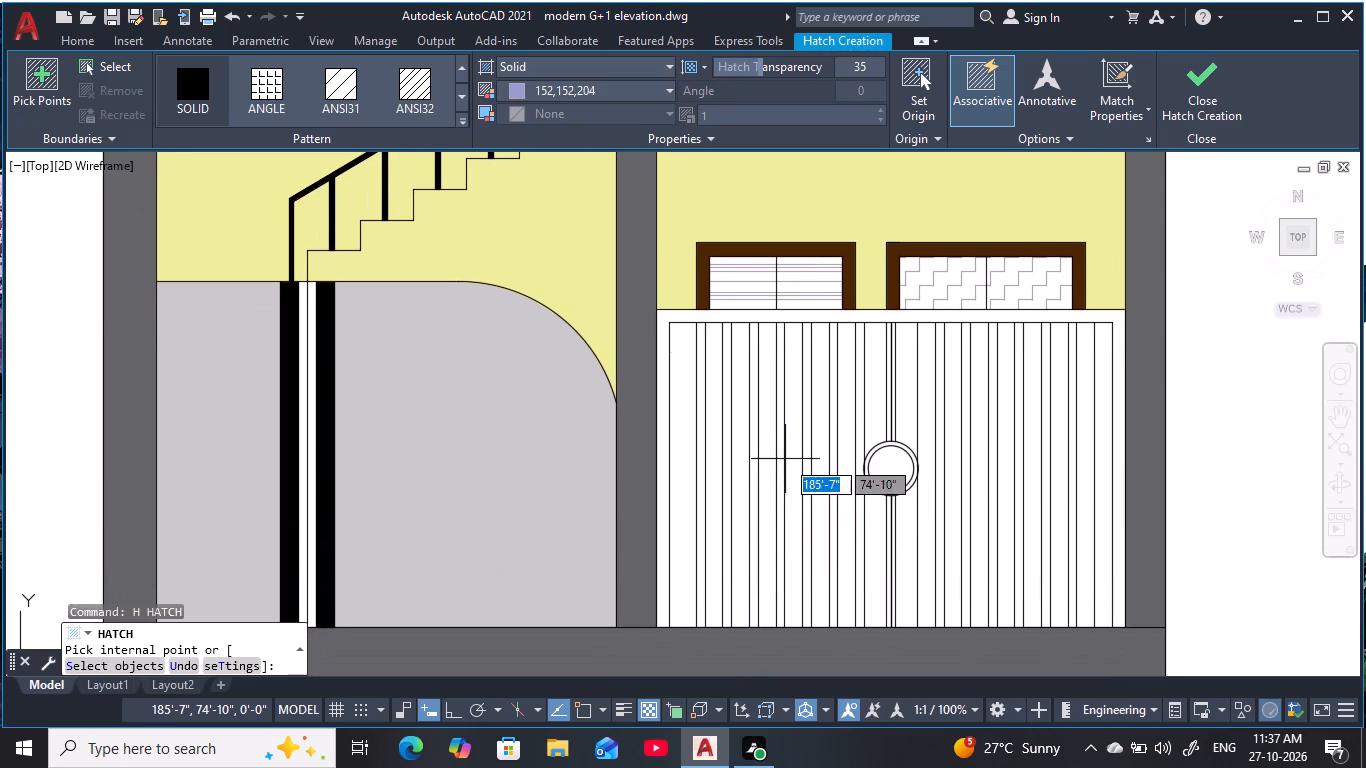
click(684, 454)
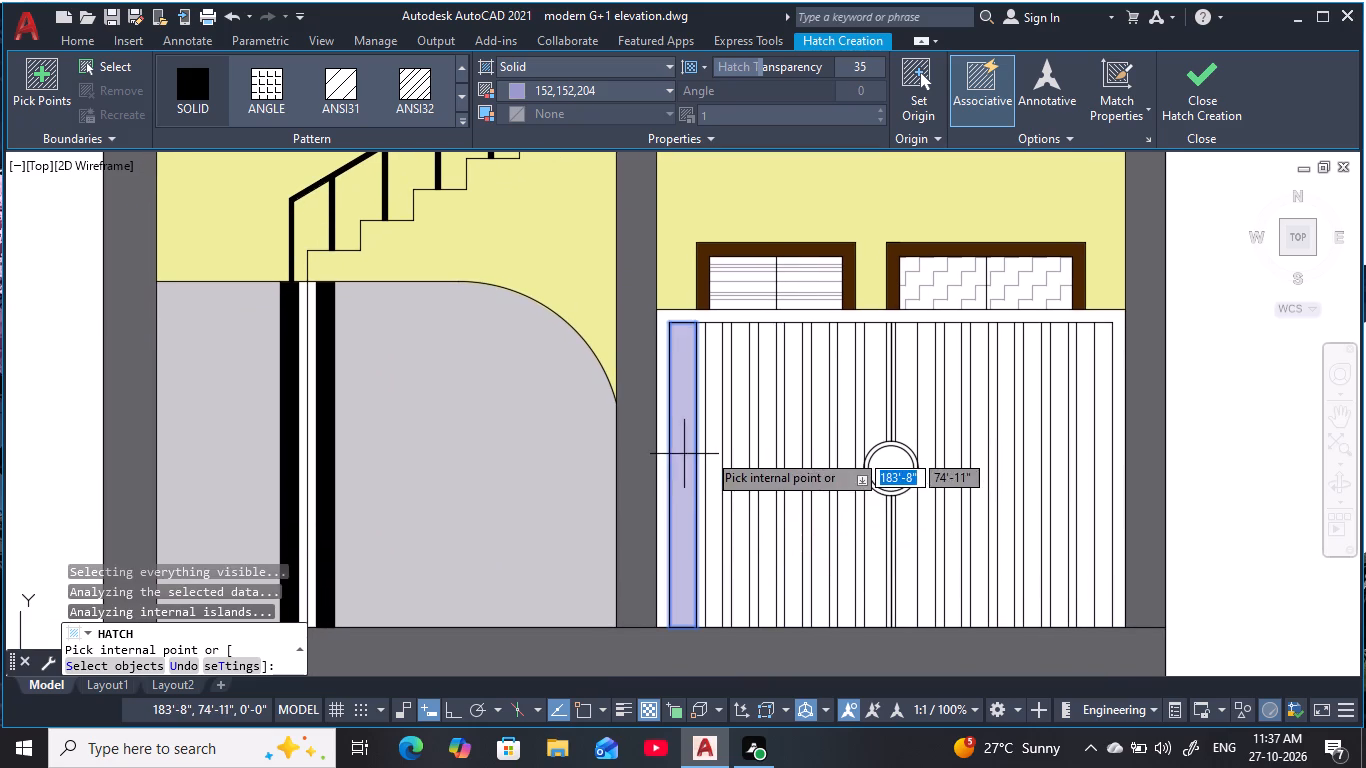
click(718, 457)
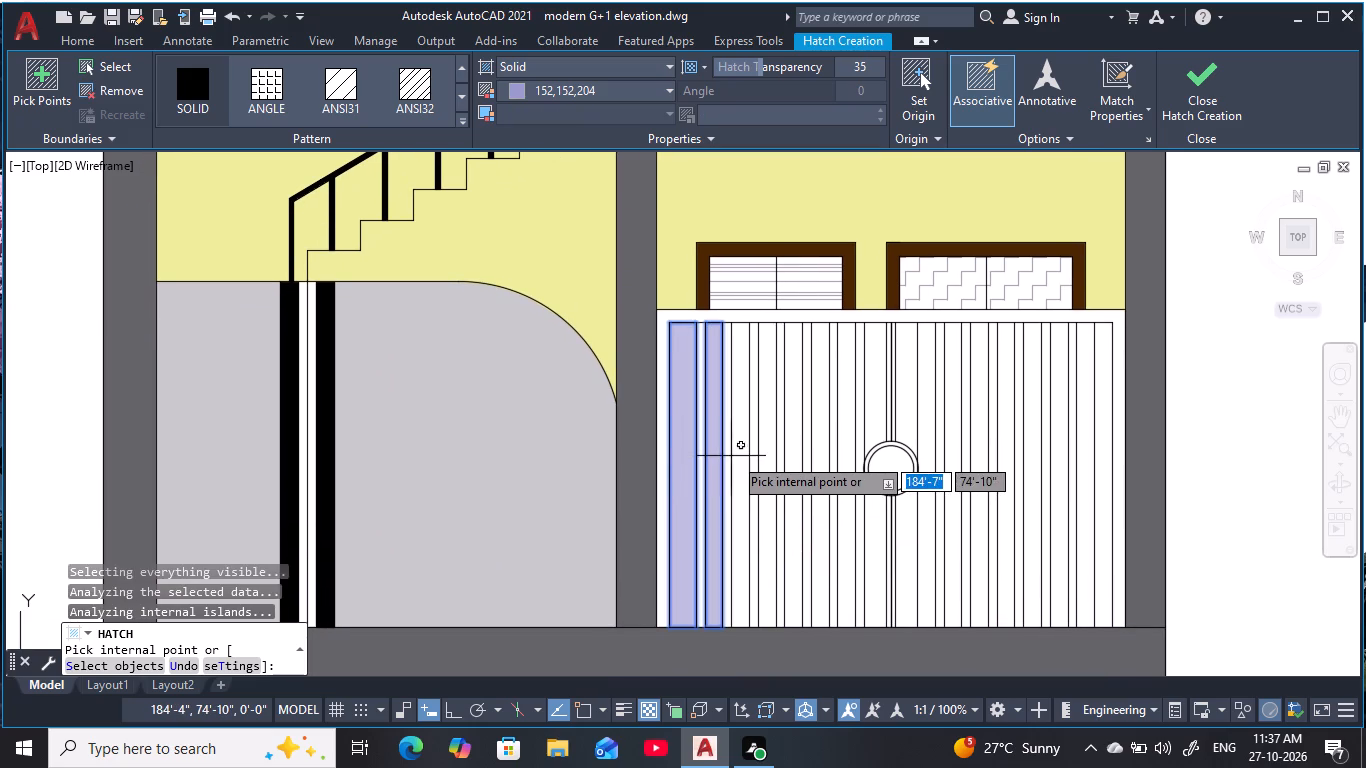
click(737, 455)
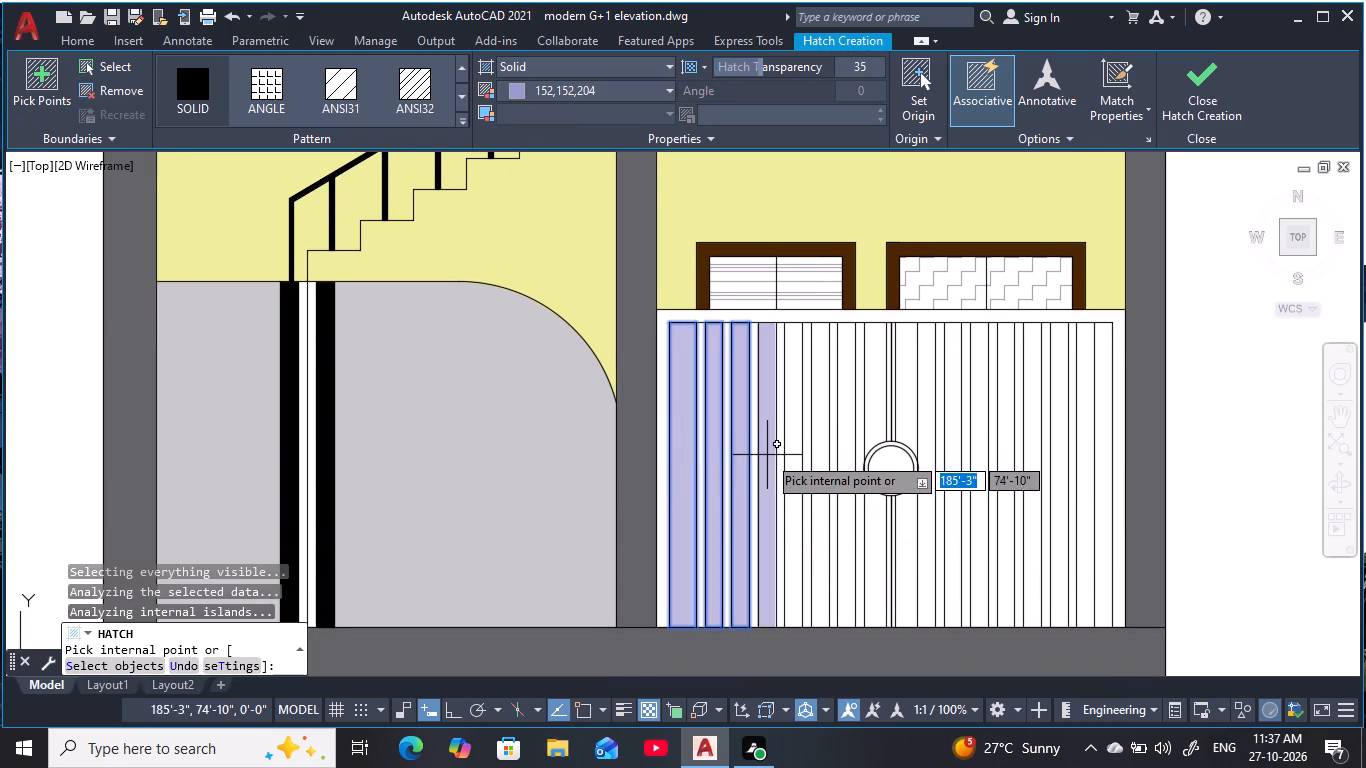
click(767, 455)
click(795, 461)
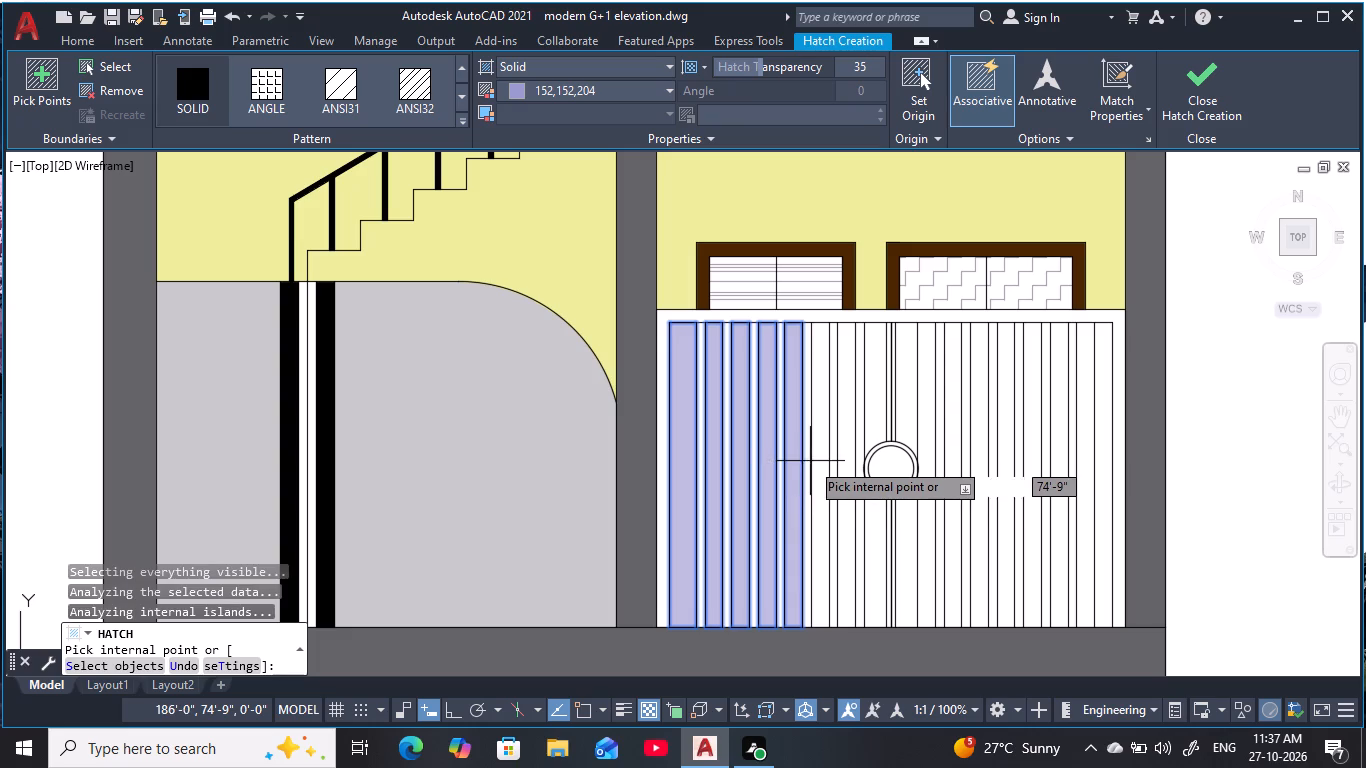
click(817, 459)
click(845, 456)
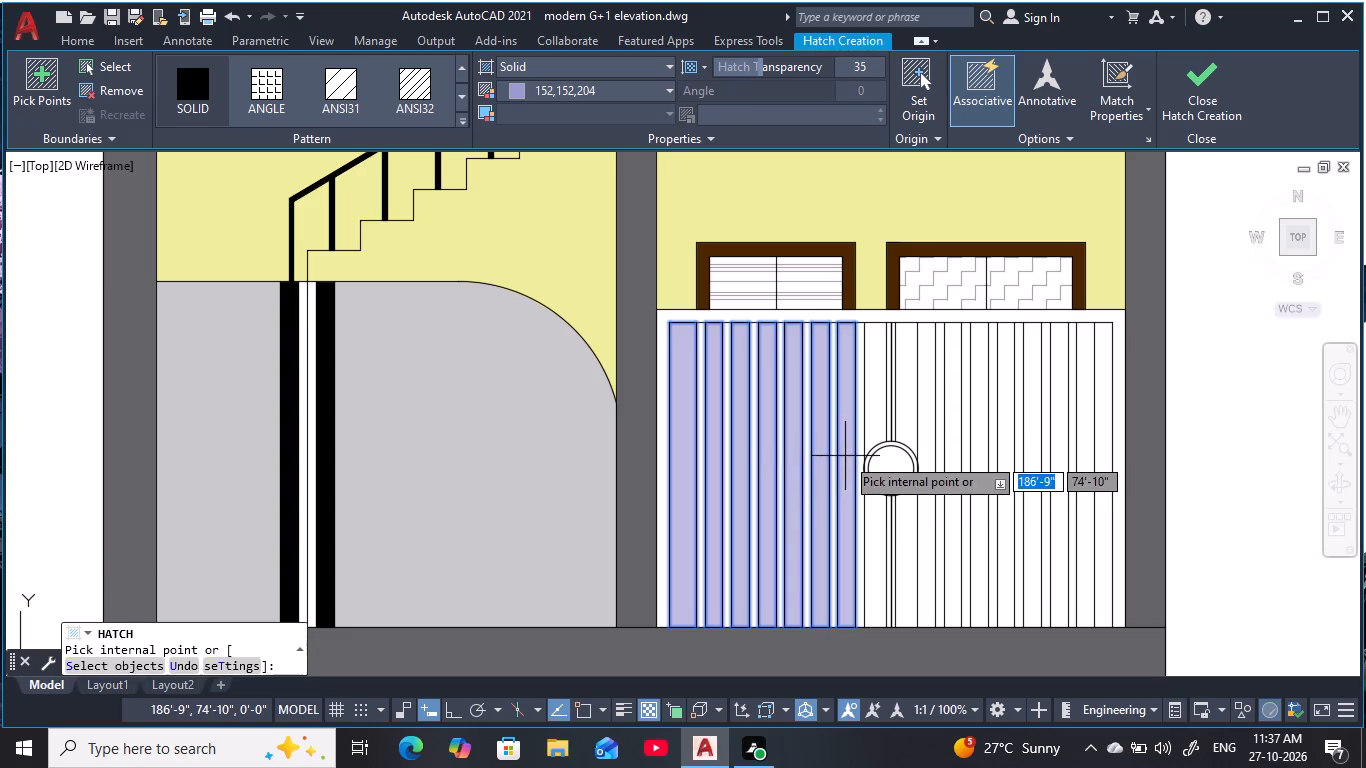
click(881, 427)
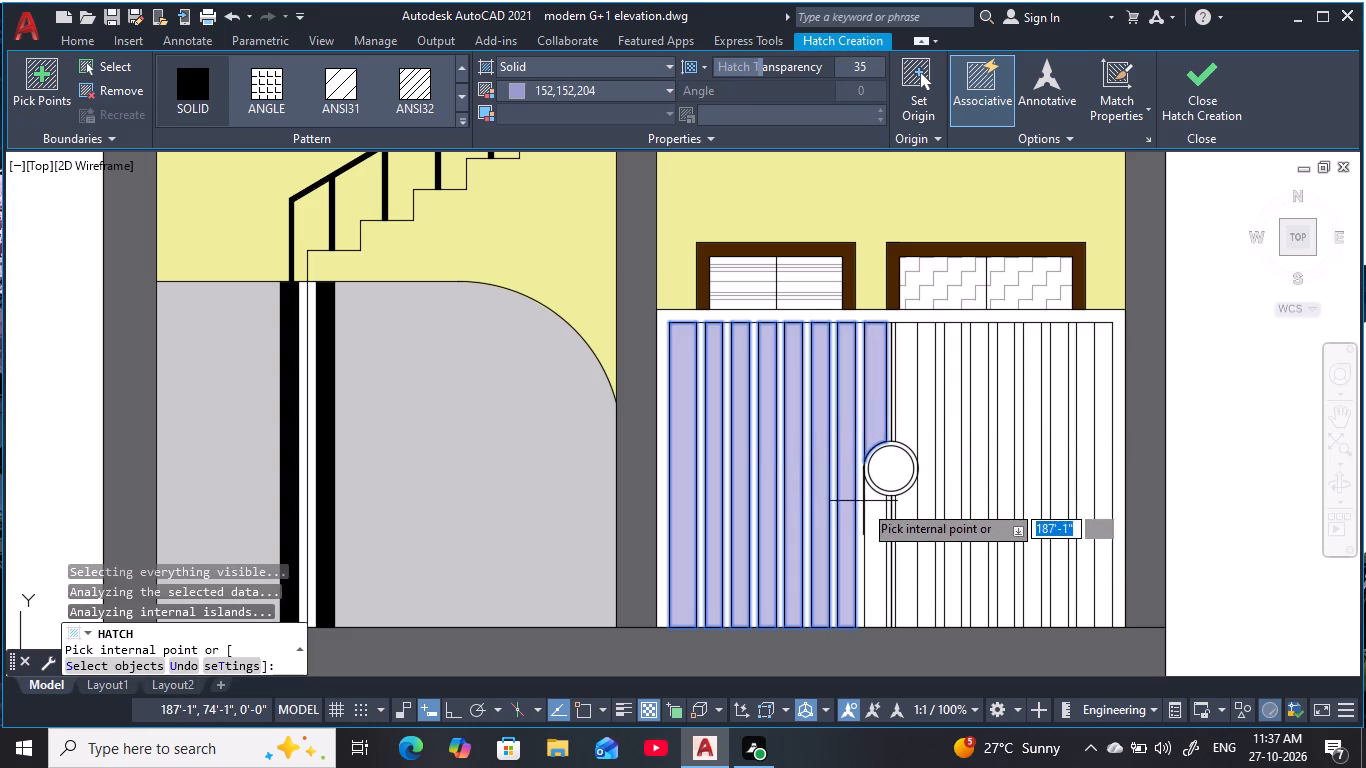
click(870, 524)
Fill the slats of the gate's right leaf with the same solid 152,152,204 hatch, leaving the outermost strip by the right edge empty.
click(903, 544)
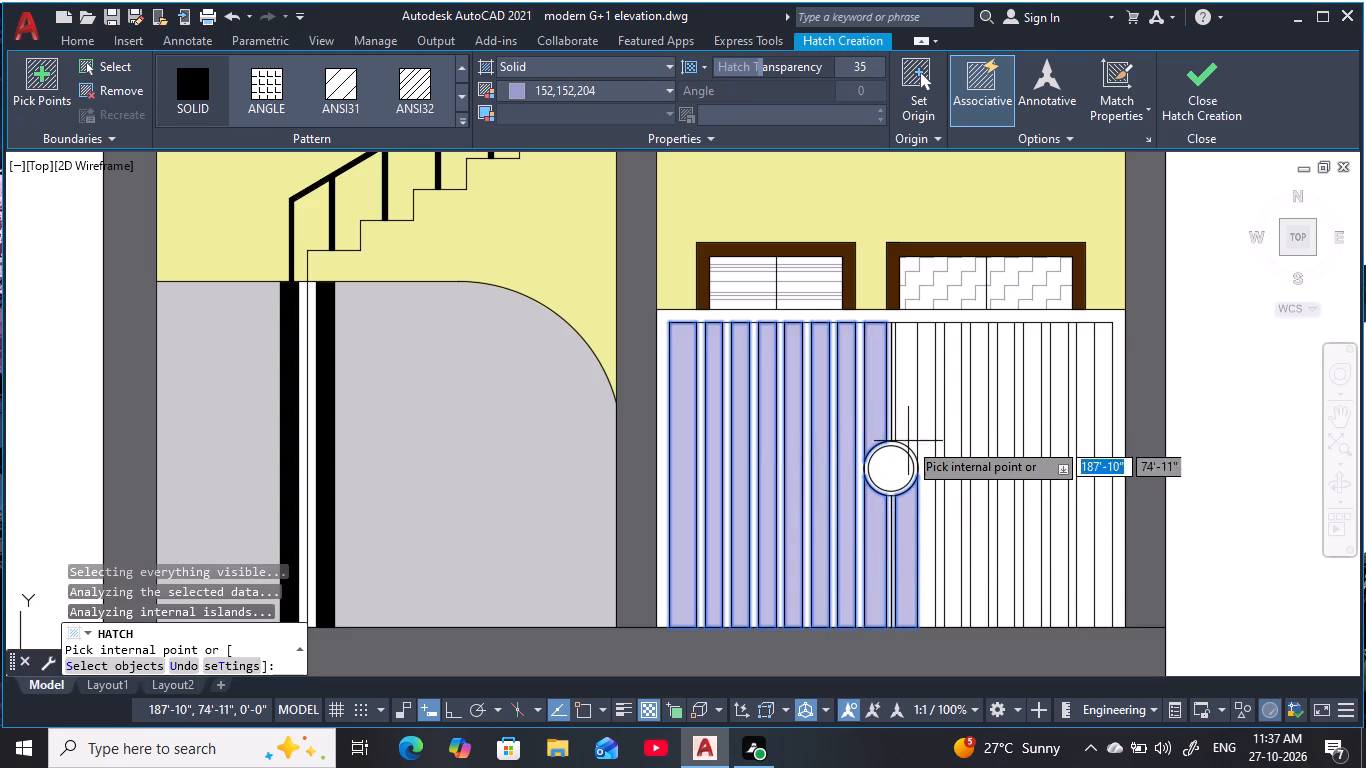
click(913, 420)
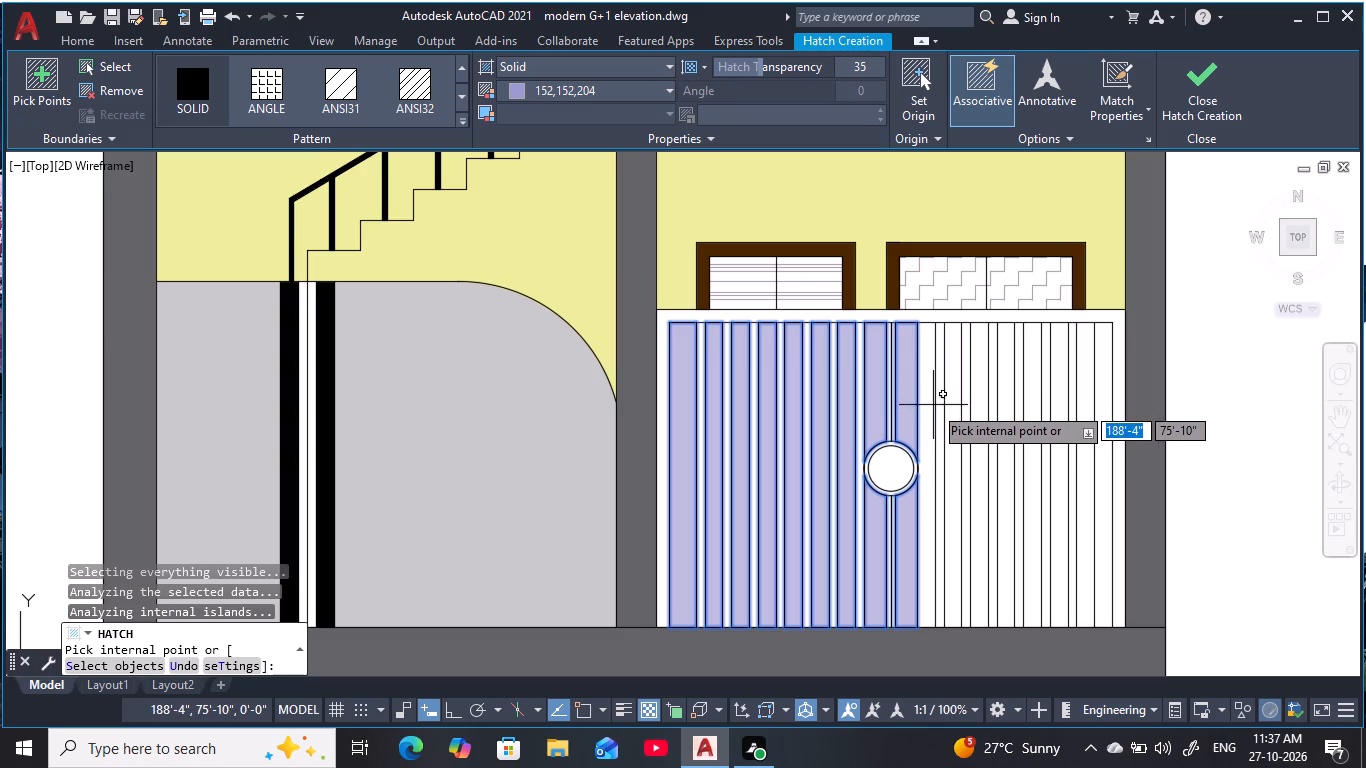
click(950, 401)
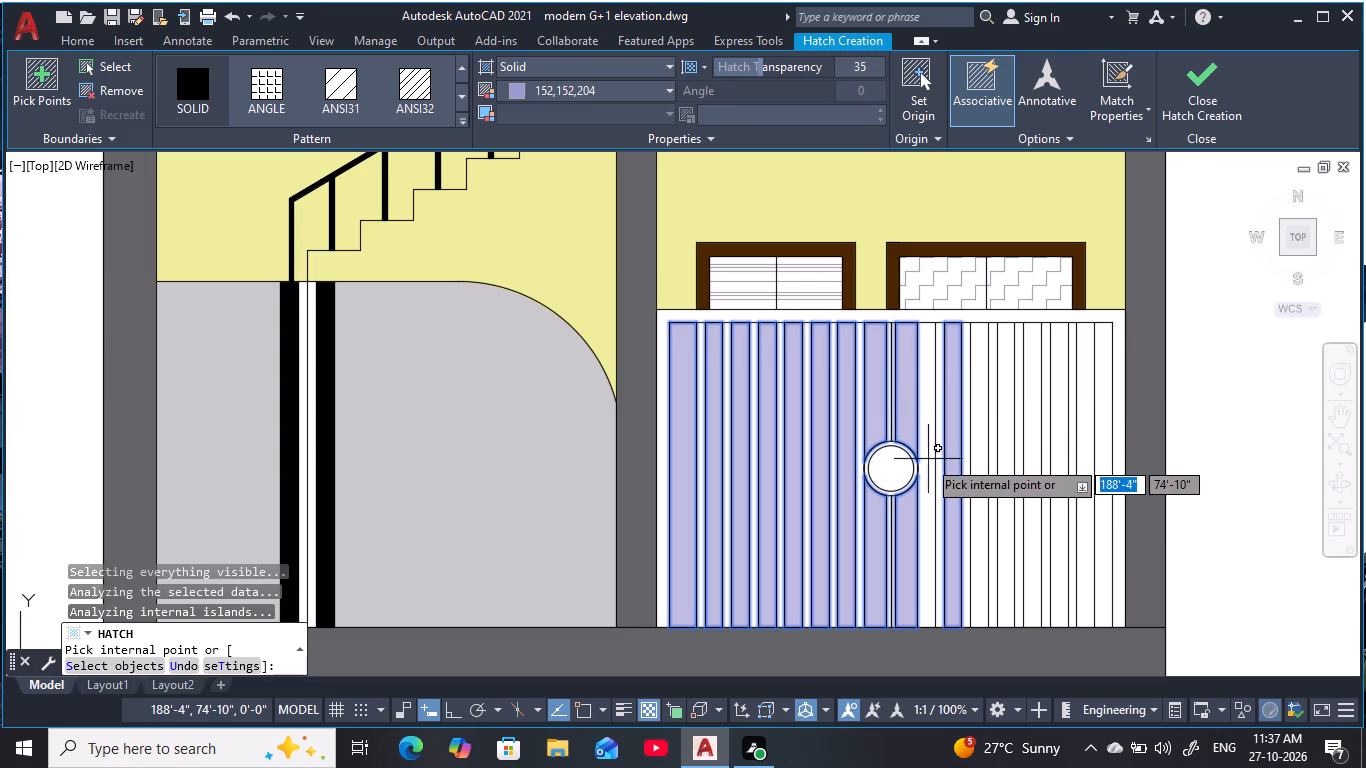
click(925, 454)
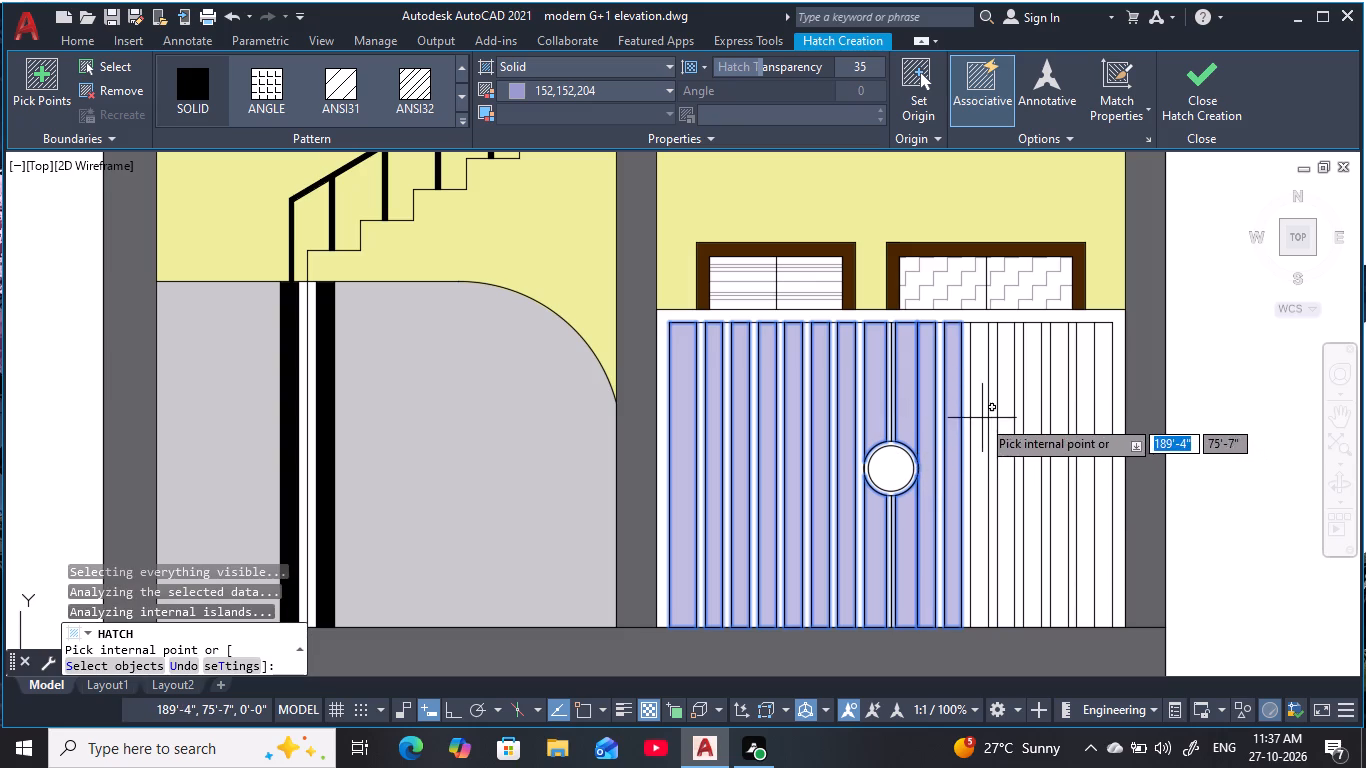
click(979, 418)
click(1004, 407)
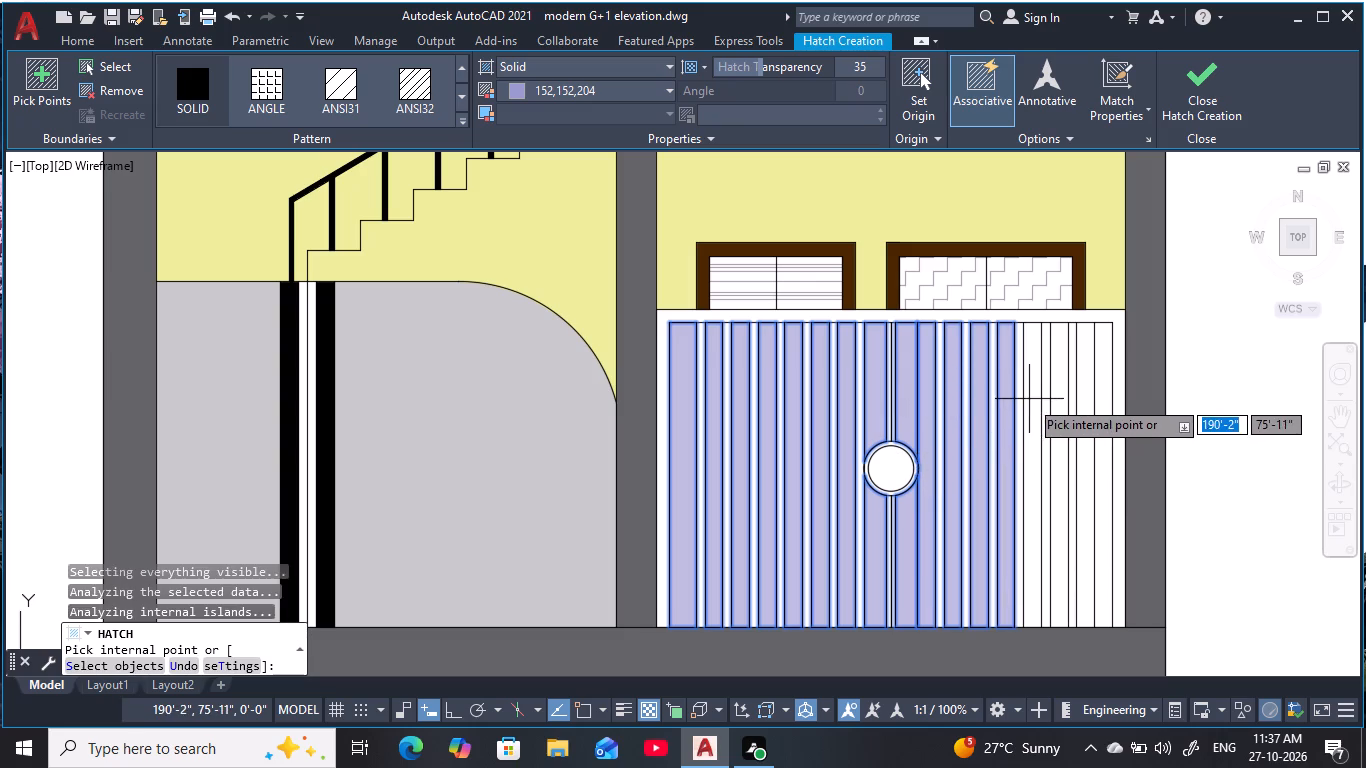
click(1031, 399)
click(1057, 396)
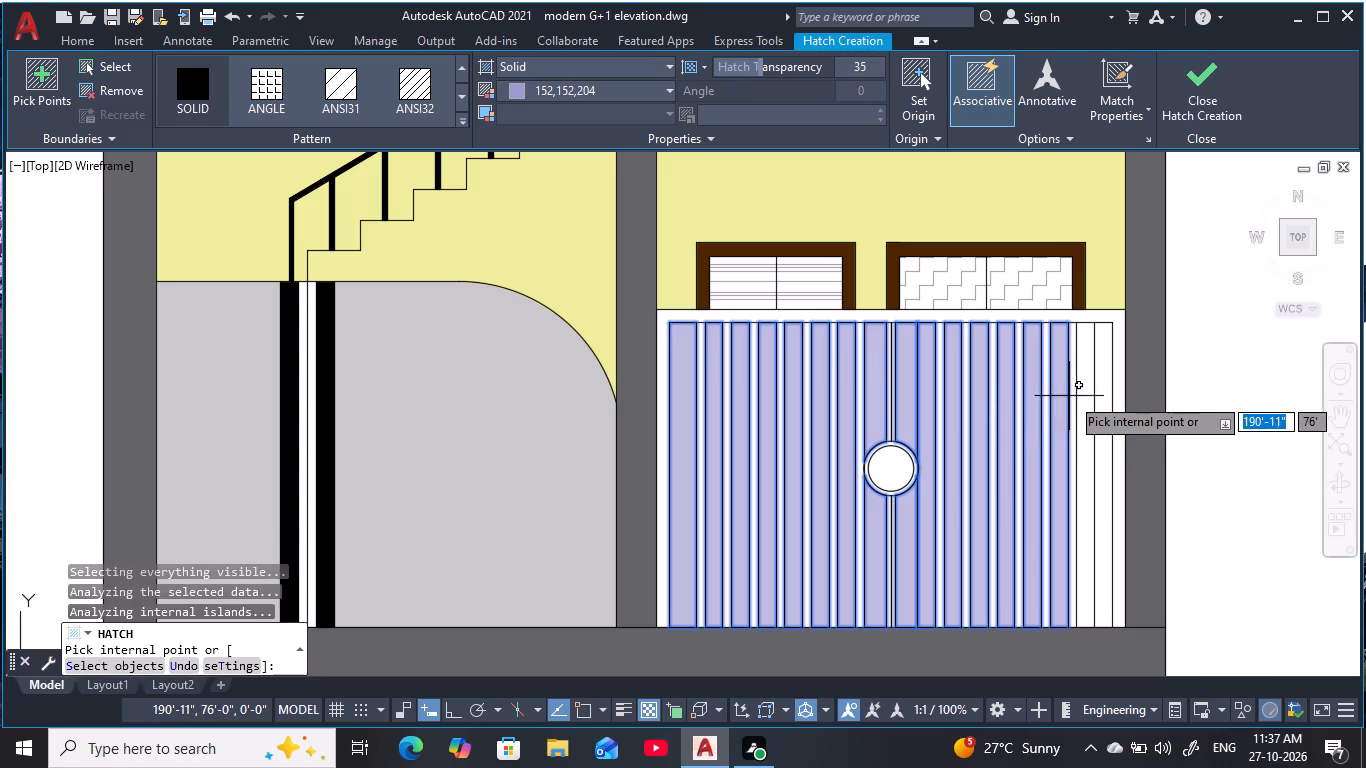
click(1082, 394)
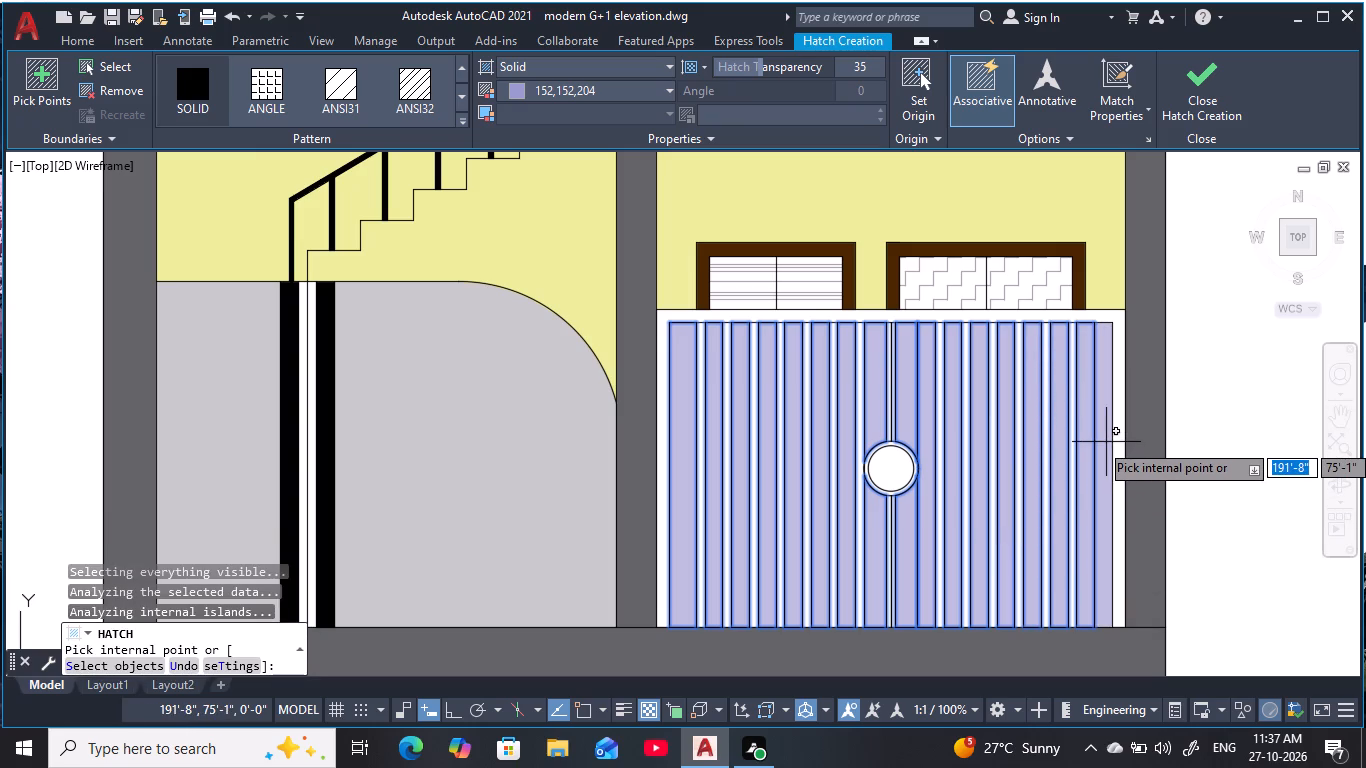
key(Escape)
key(Escape)
key(Escape)
key(Escape)
key(Escape)
key(Escape)
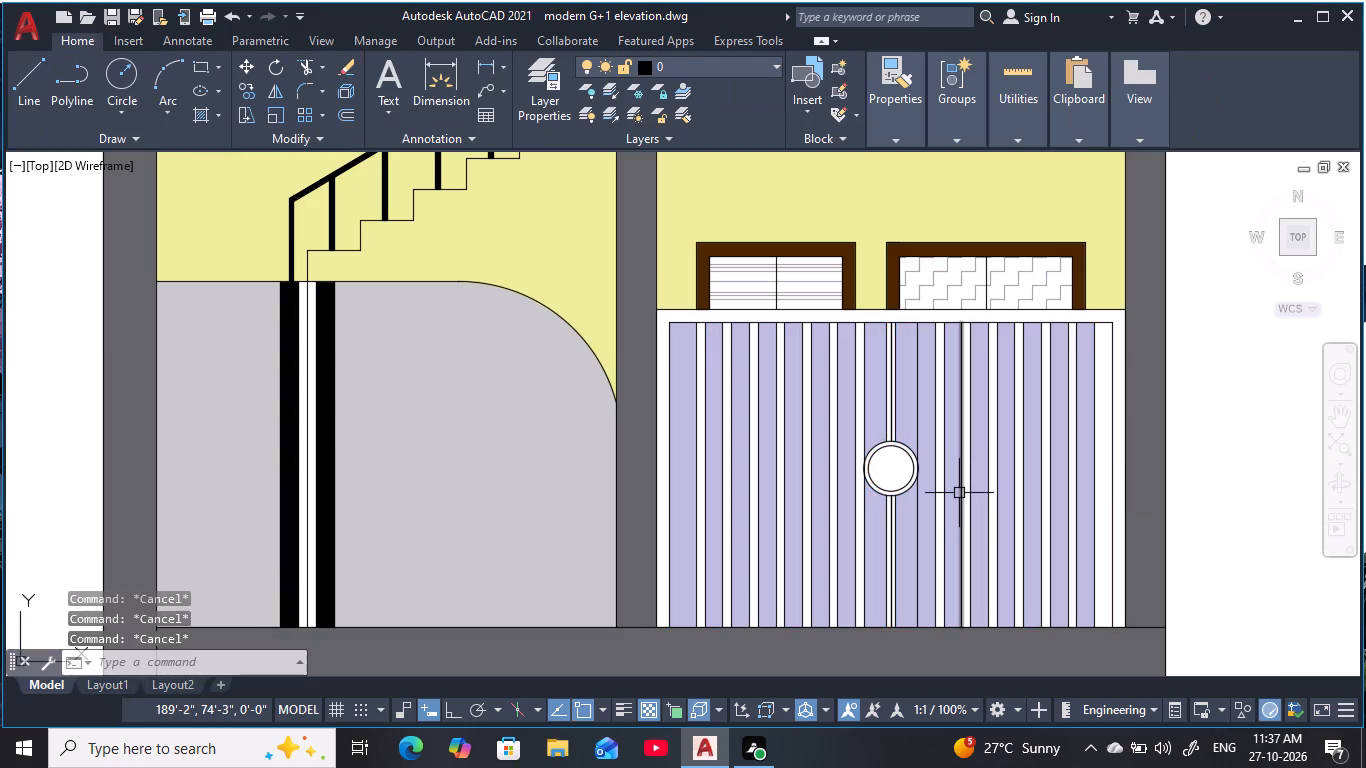
Offset the right edge line of the gate's last filled slat 2" outward to the right.
key(Escape)
text(o 2)
key(space)
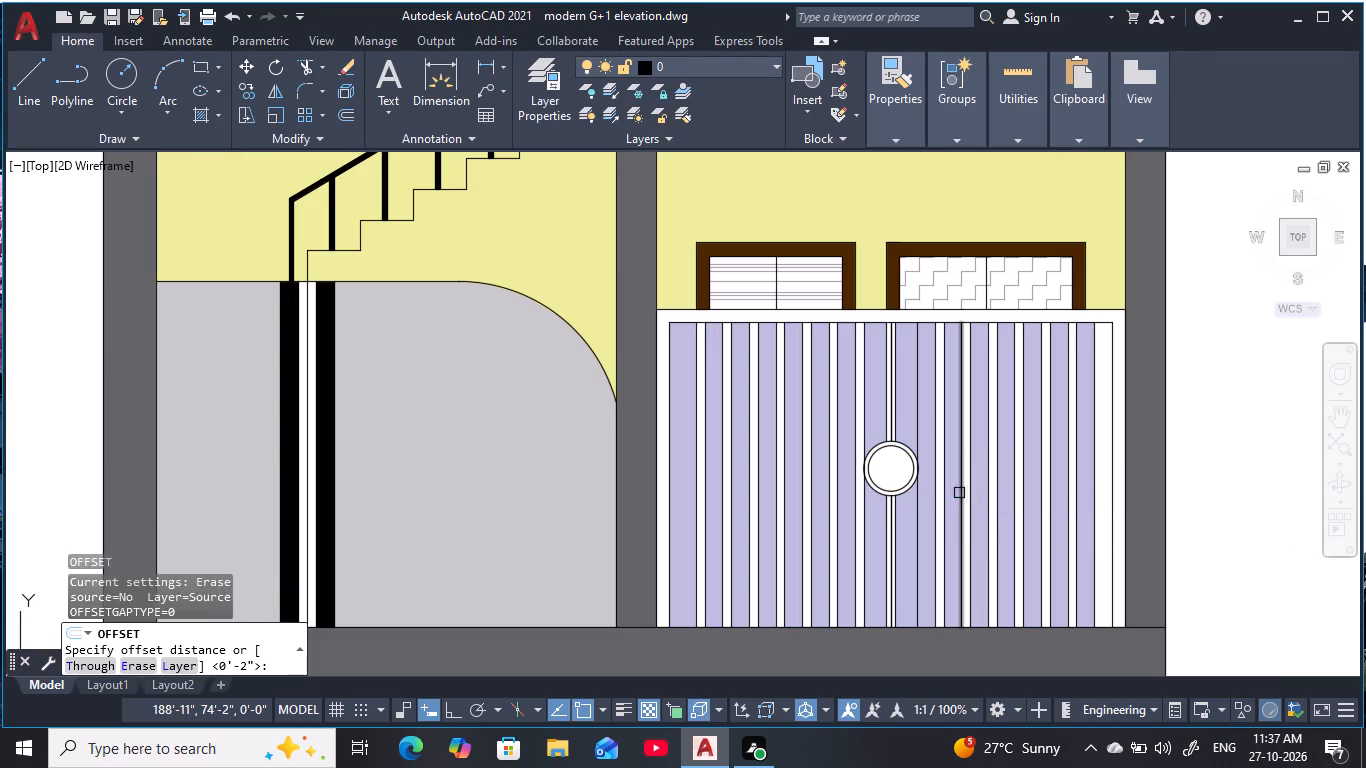
click(1096, 481)
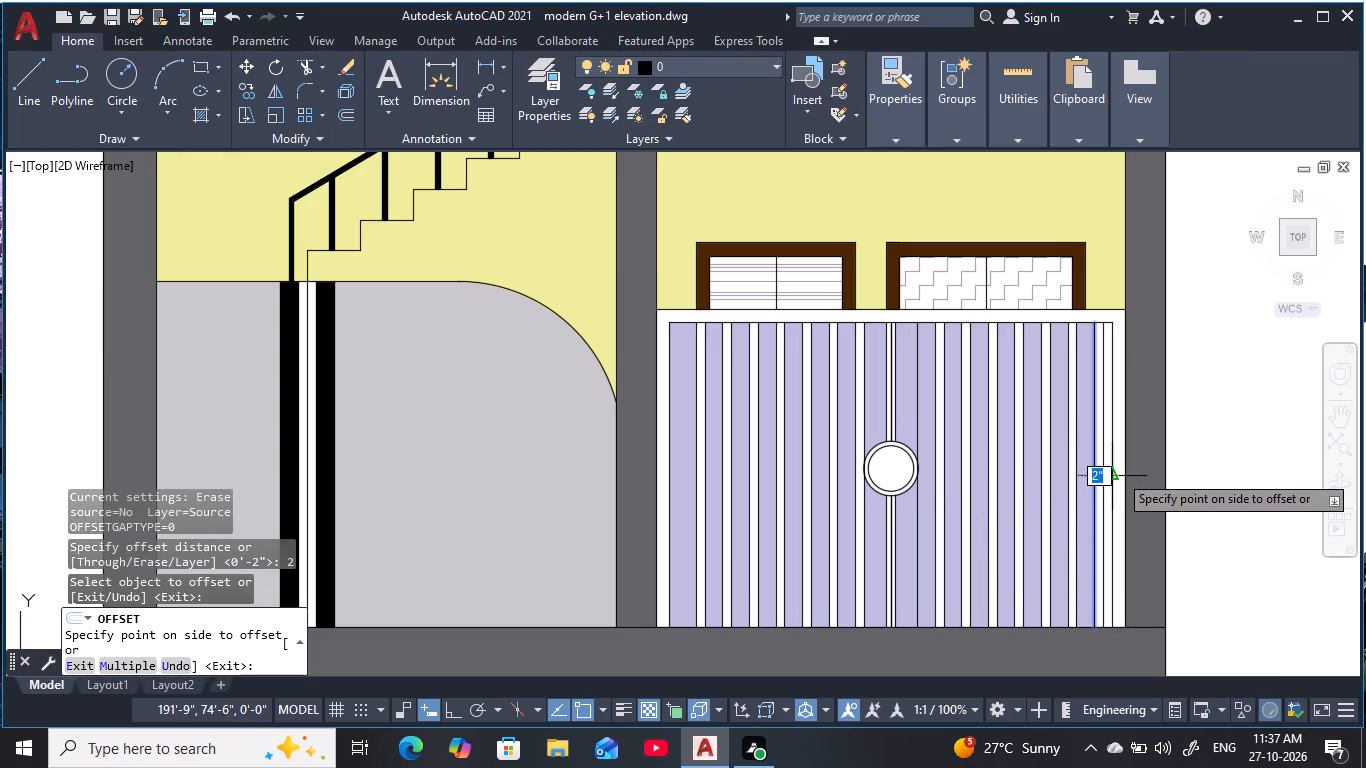
click(1118, 473)
key(Escape)
key(Escape)
key(Escape)
key(Escape)
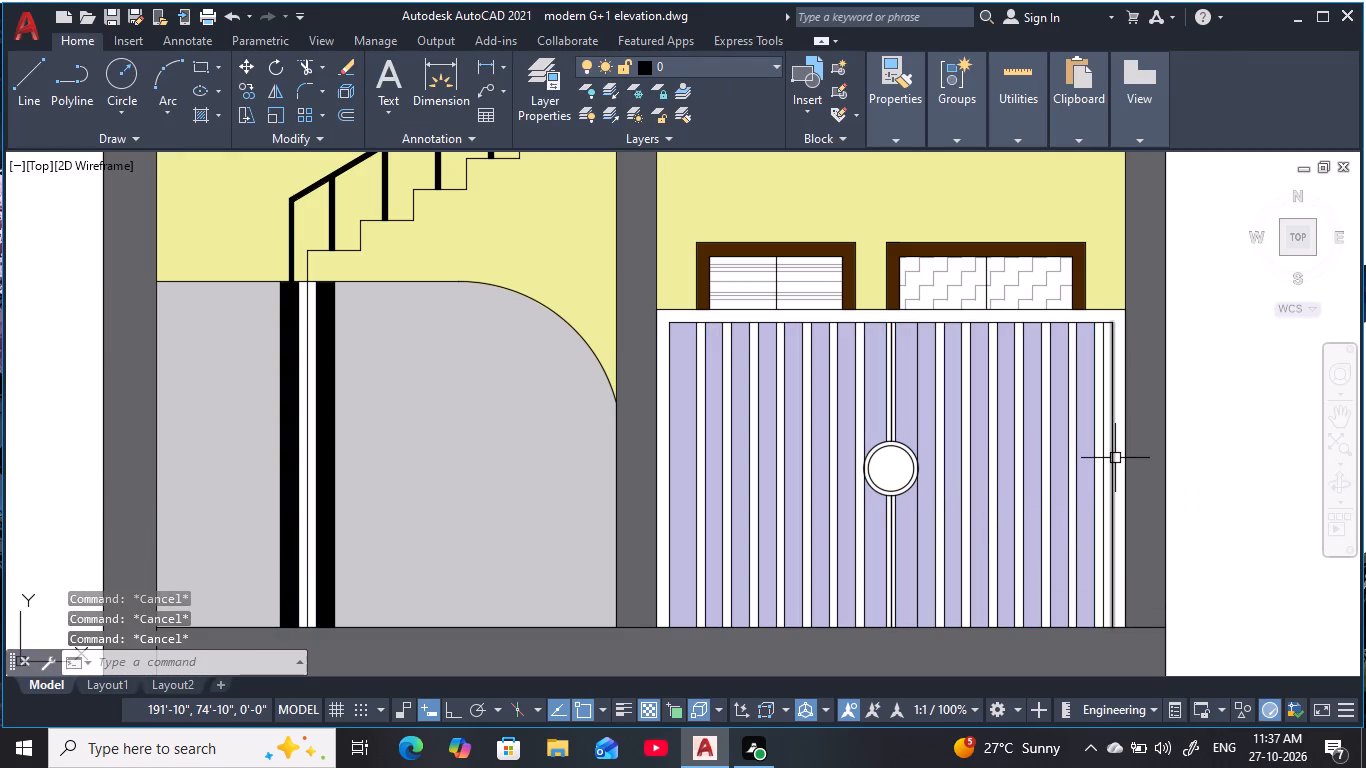
Fill the narrow strip at the gate's far right edge with the solid 152,152,204 hatch.
text(h)
key(space)
scroll(1094, 419, up, 2)
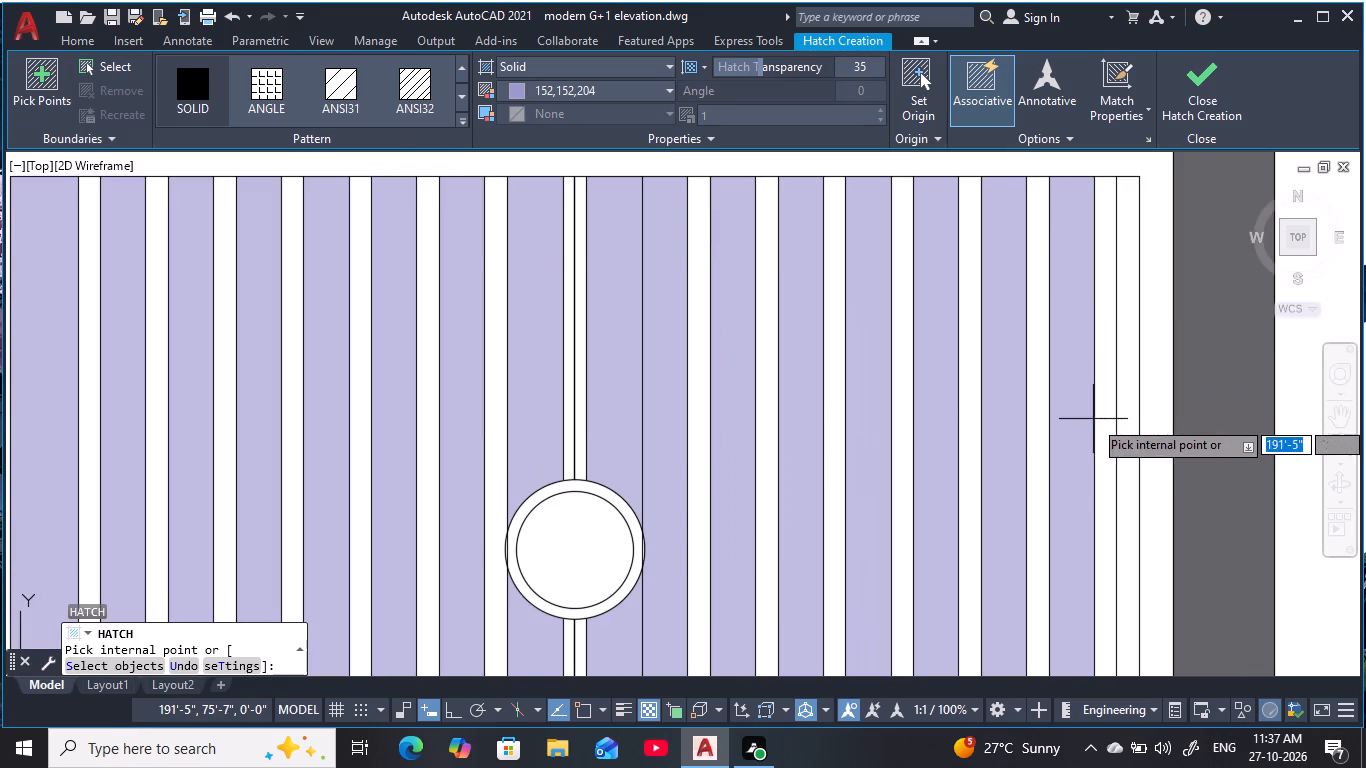
click(1124, 429)
key(Escape)
key(Escape)
Trim away the hatch from the second filled strip to the right of the gate's centre line.
scroll(720, 446, down, 1)
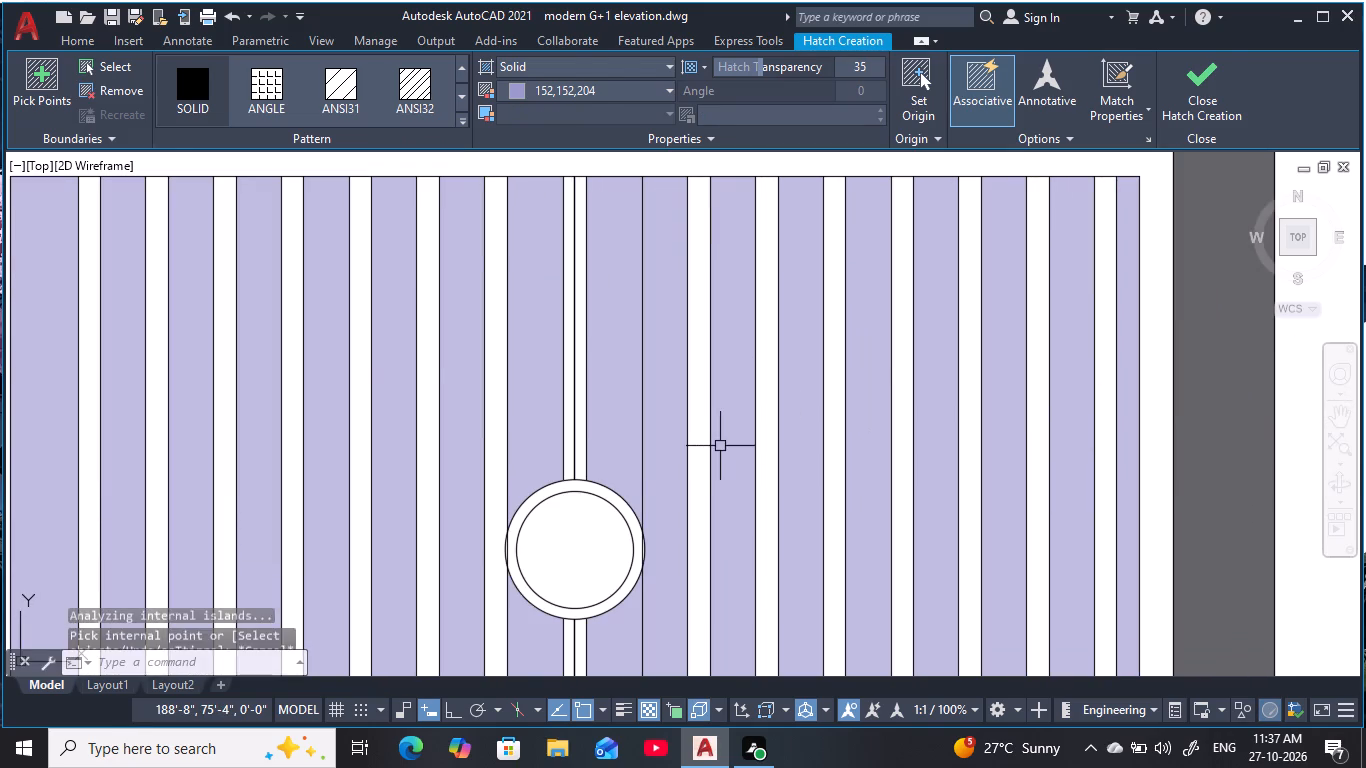
scroll(720, 446, down, 1)
middle_drag(720, 446, 823, 424)
key(Escape)
scroll(811, 416, up, 1)
key(Escape)
key(Escape)
key(Escape)
scroll(796, 412, up, 1)
key(Escape)
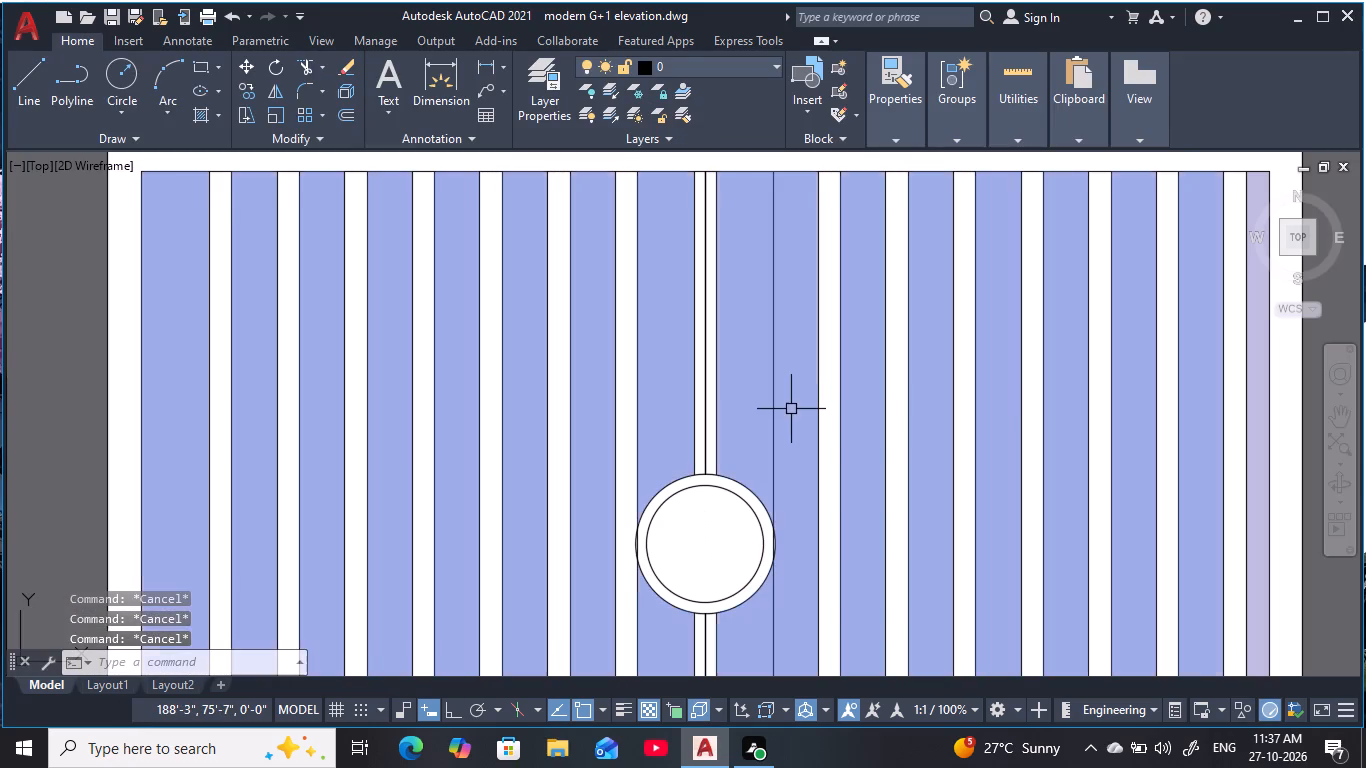
click(791, 406)
key(Escape)
key(Escape)
key(Escape)
key(Escape)
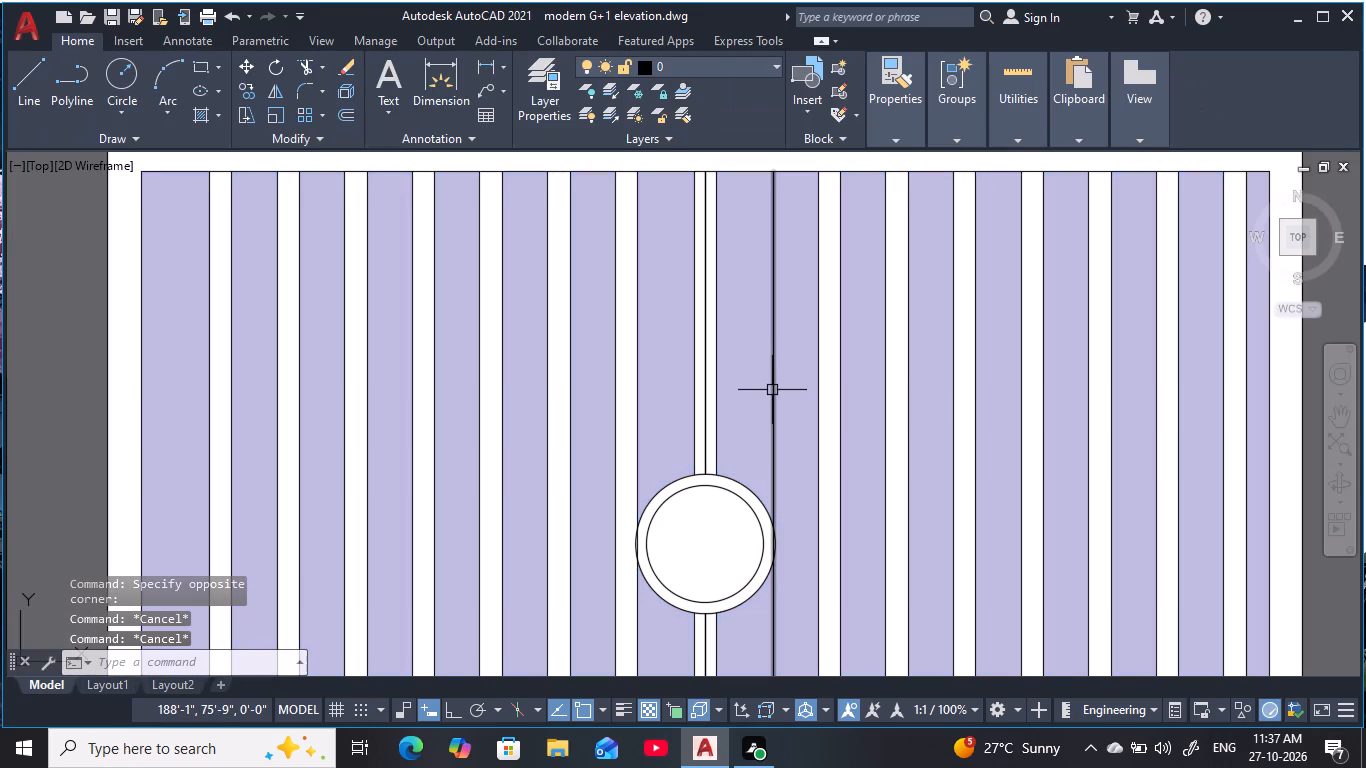
text(tr)
key(space)
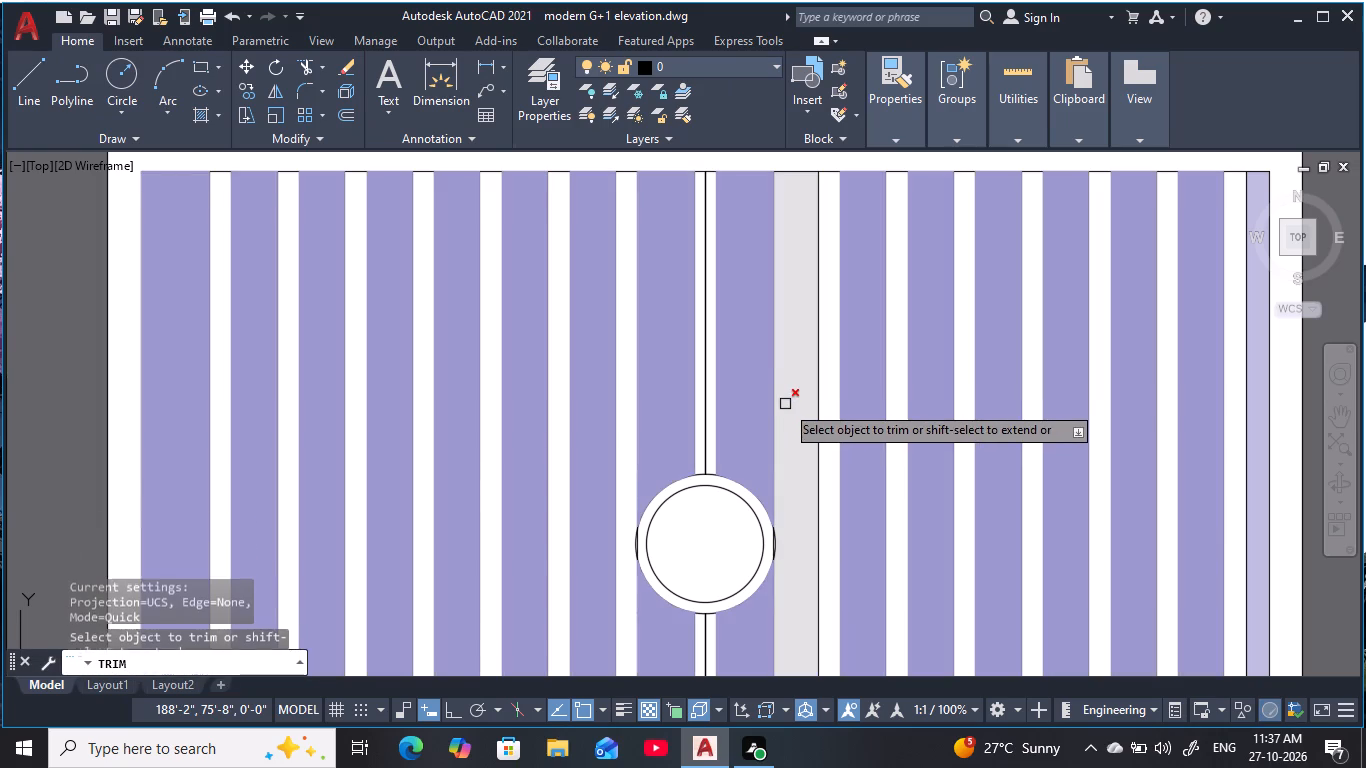
click(788, 406)
key(Escape)
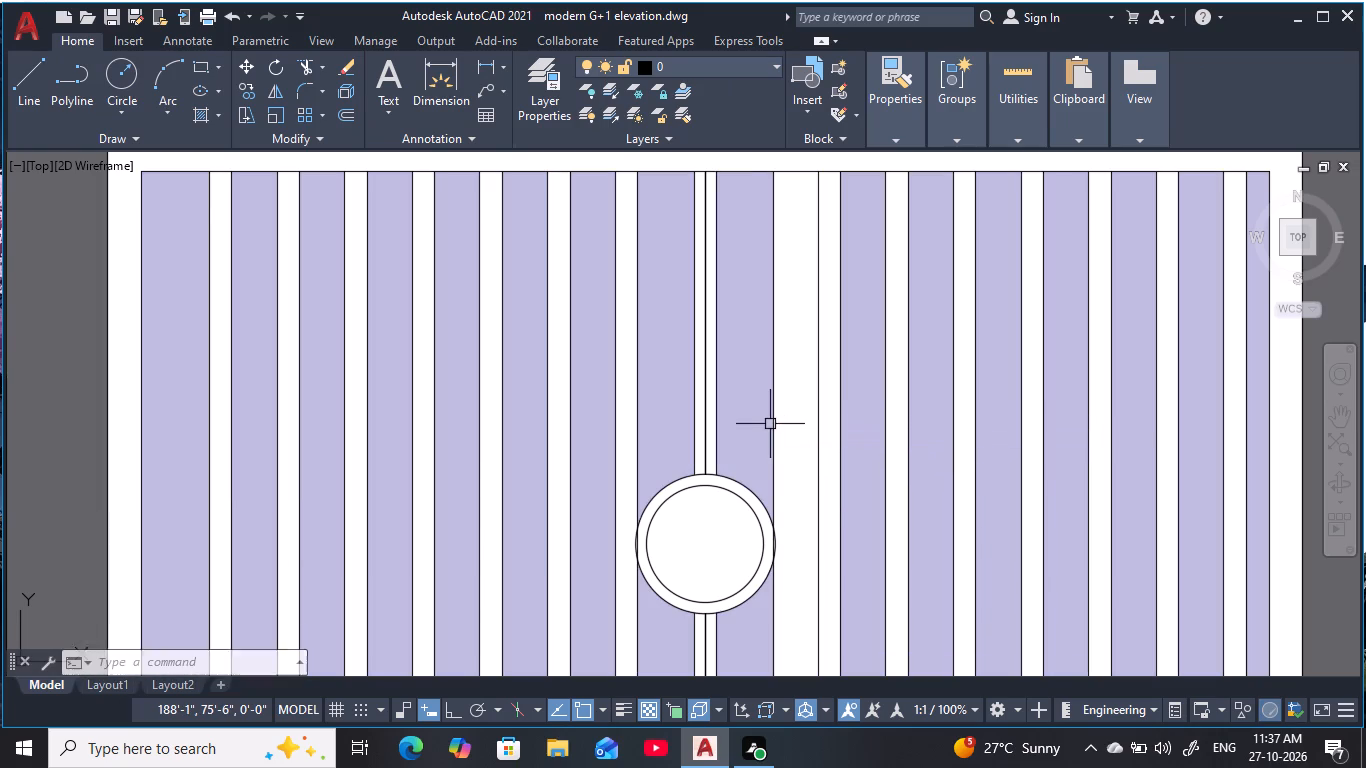
key(Escape)
key(Escape)
key(Escape)
Offset the left edge line of the emptied strip beside the gate's ring handle 2" to the right.
text(tr)
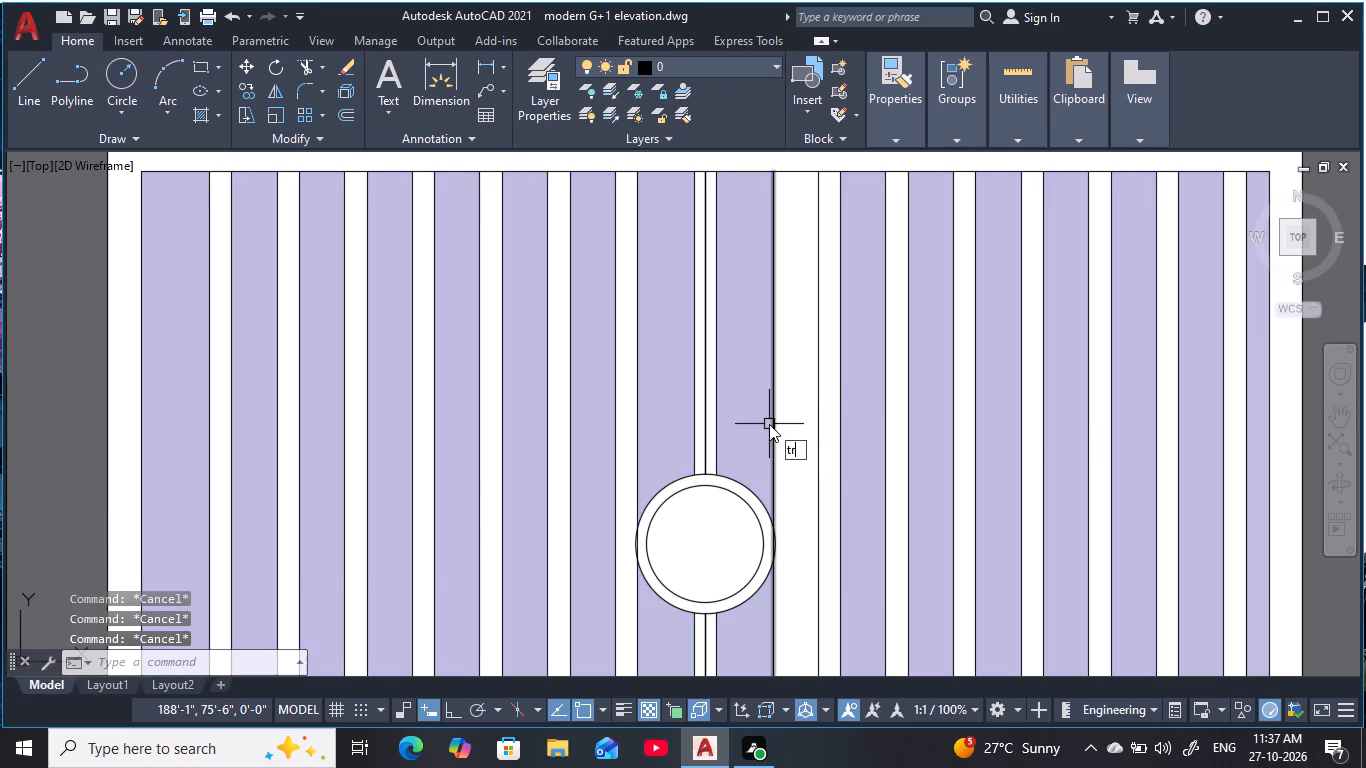
key(Escape)
key(Escape)
key(Escape)
text(o 2)
key(space)
click(773, 424)
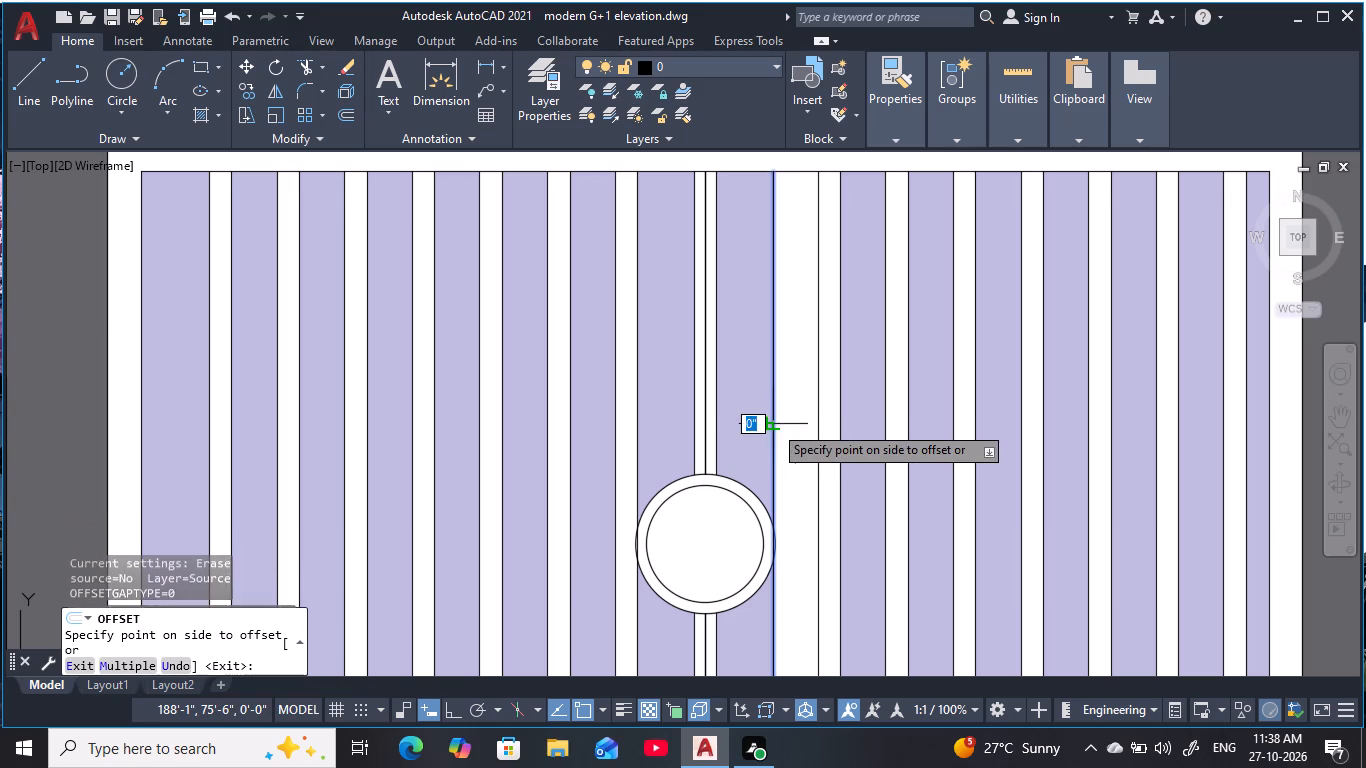
click(803, 430)
key(Escape)
key(Escape)
key(Escape)
key(Escape)
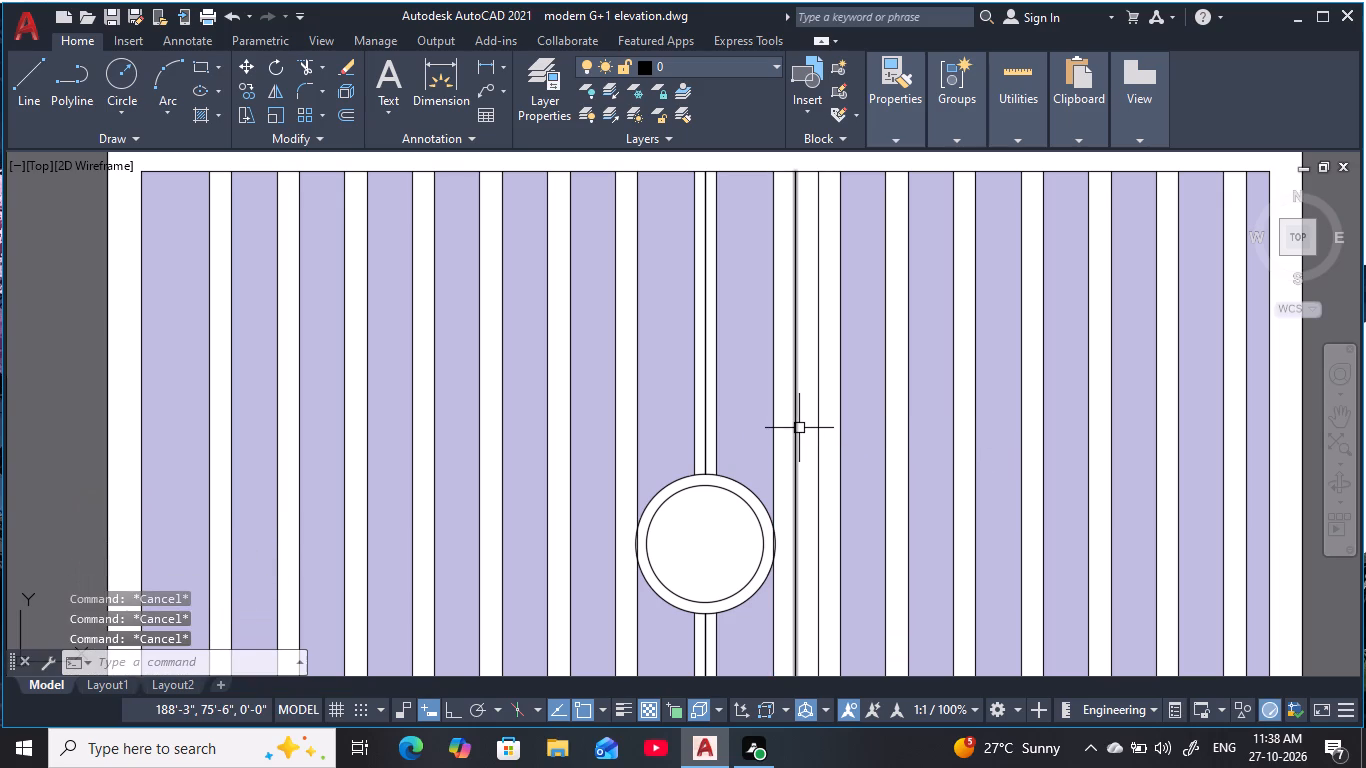
Fill the narrow strip to the right of the new offset line with the solid 152,152,204 hatch.
text(h)
key(space)
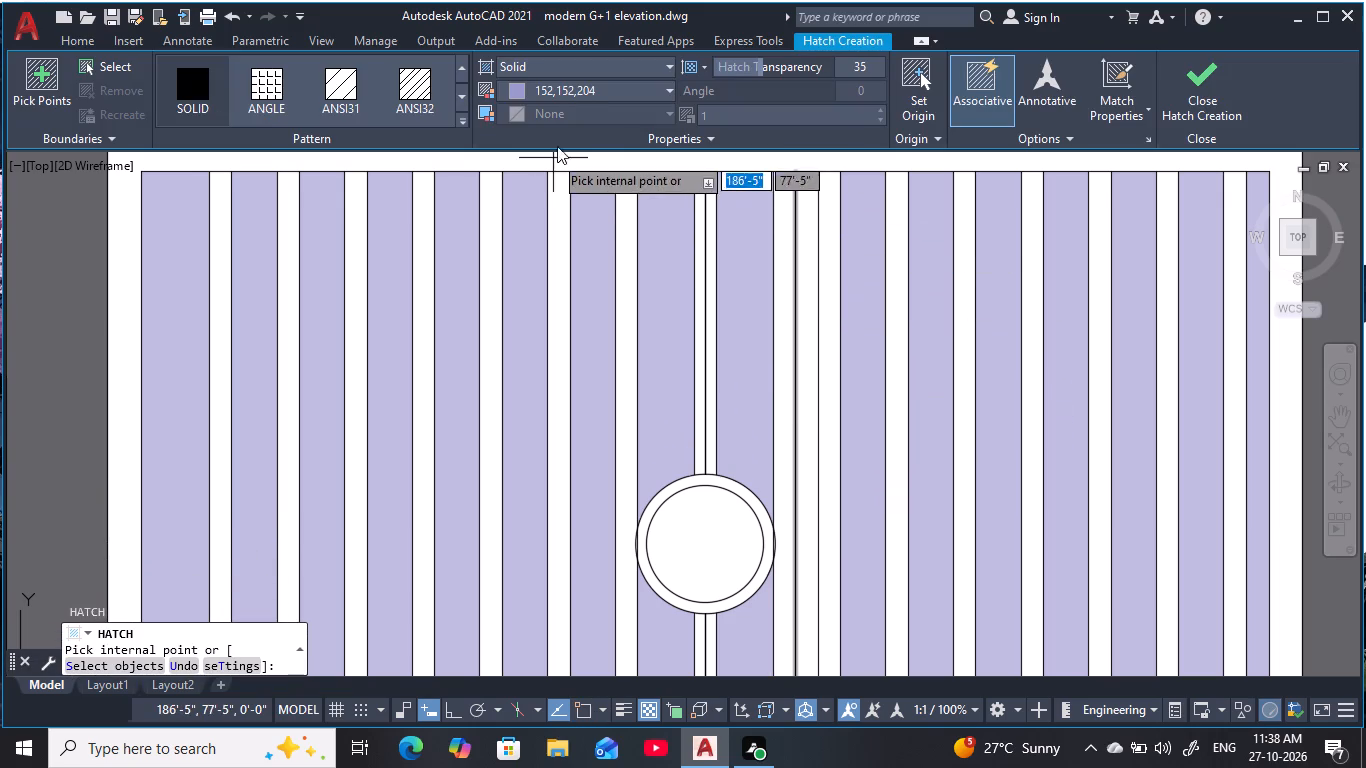
click(805, 350)
key(Escape)
key(Escape)
scroll(857, 485, down, 1)
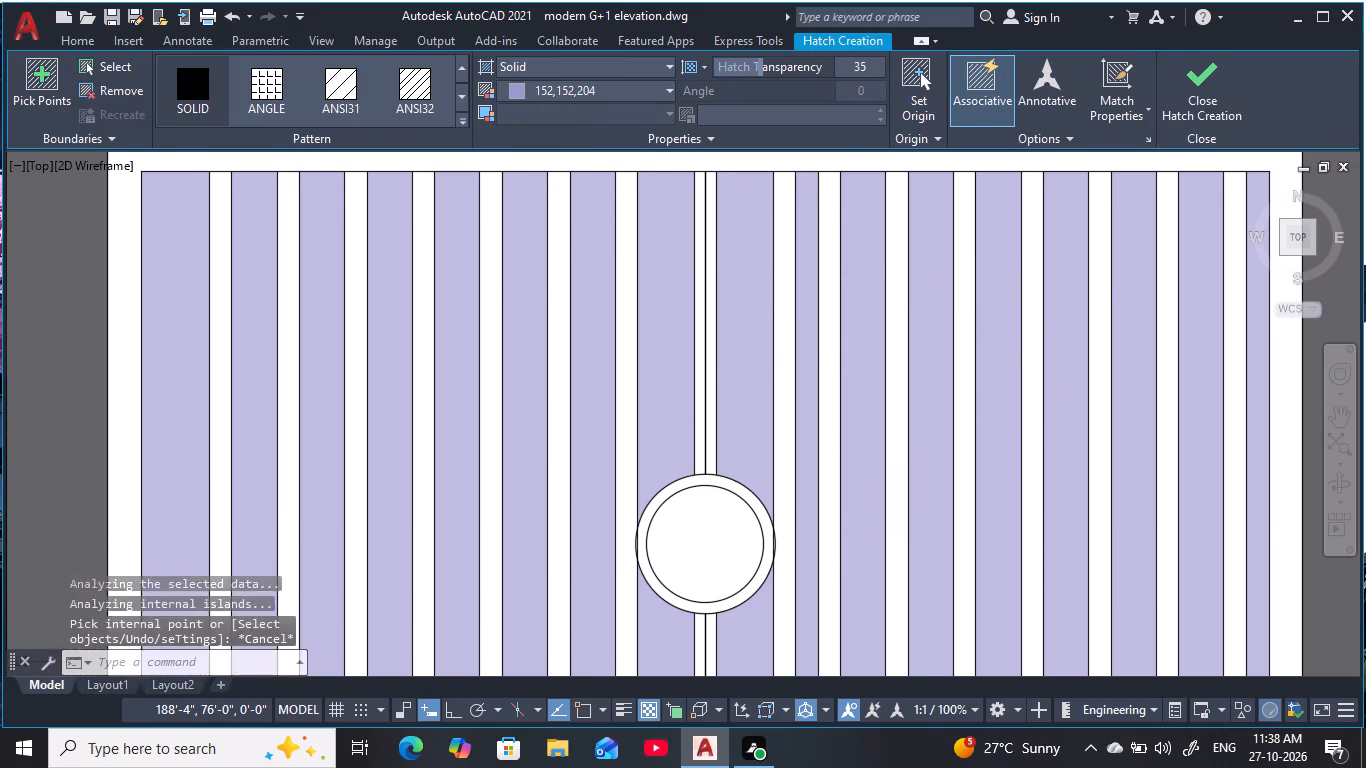
scroll(859, 485, down, 3)
middle_drag(898, 521, 927, 452)
key(Escape)
key(Escape)
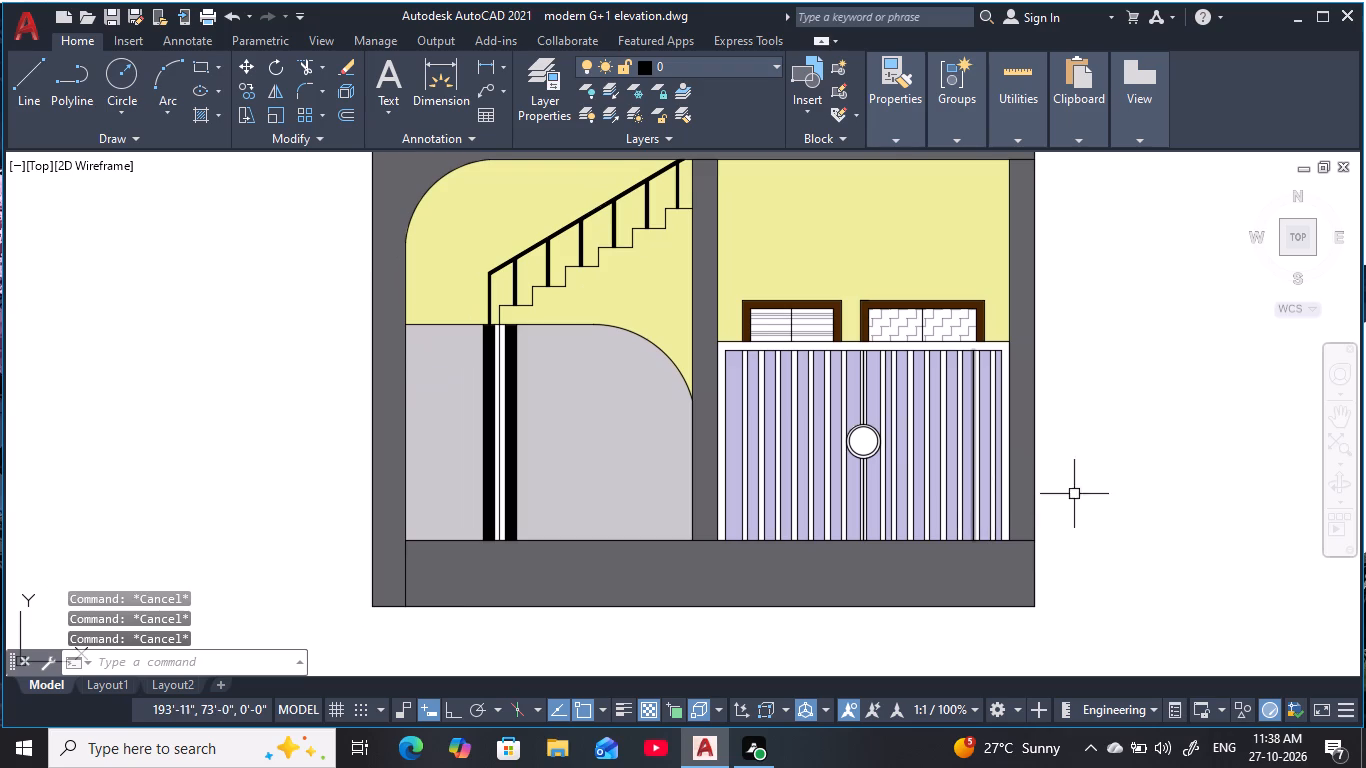
Fill the gate's outer frame around the vertical strips with a solid hatch coloured 99,100,102.
key(Escape)
key(Escape)
key(Escape)
key(Escape)
key(Escape)
key(Escape)
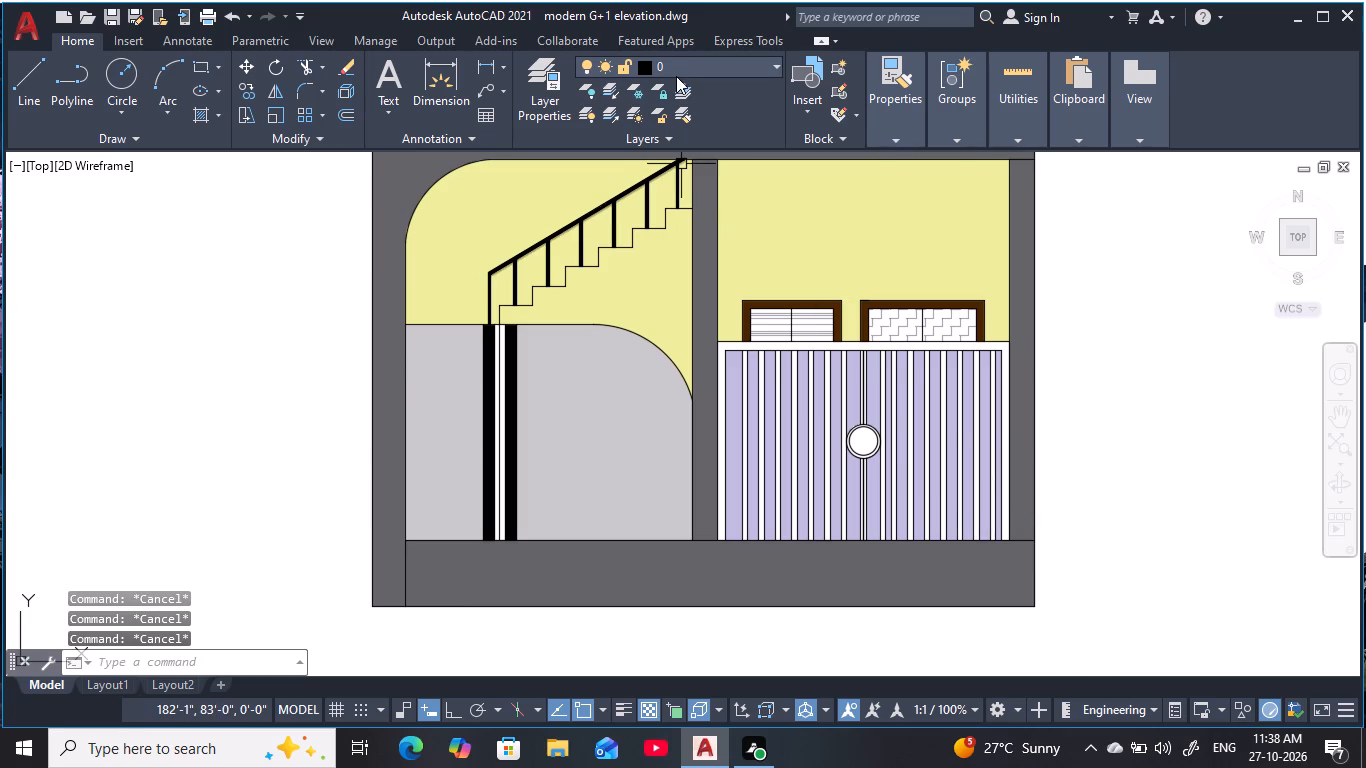
text(h)
key(space)
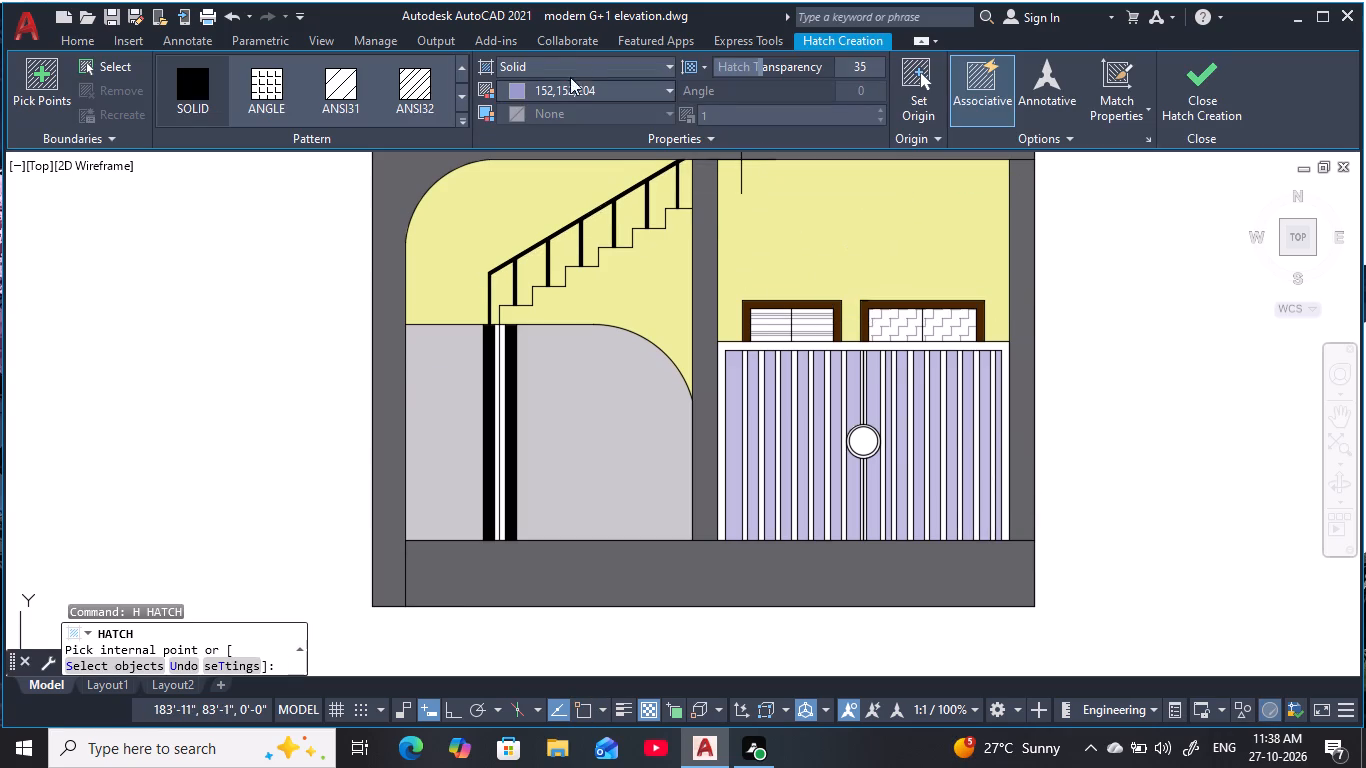
click(579, 89)
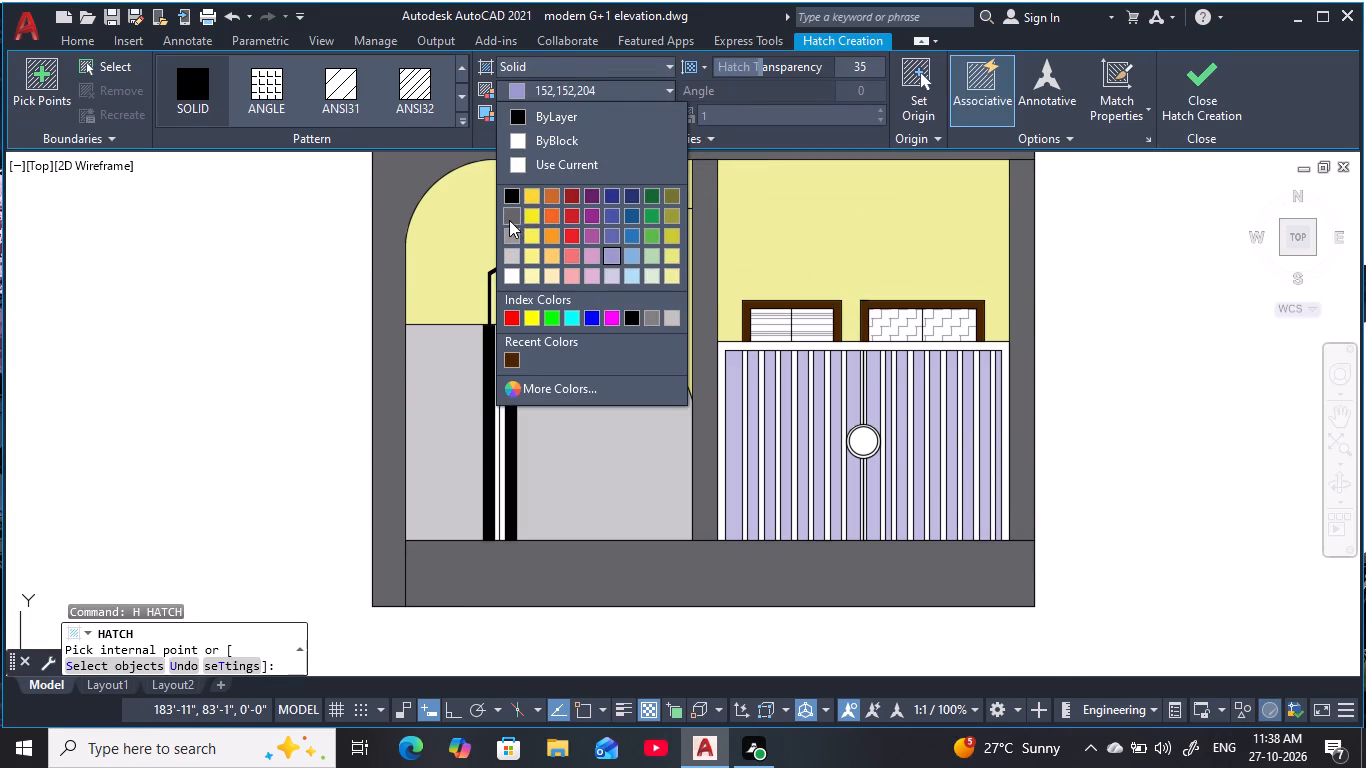
click(509, 220)
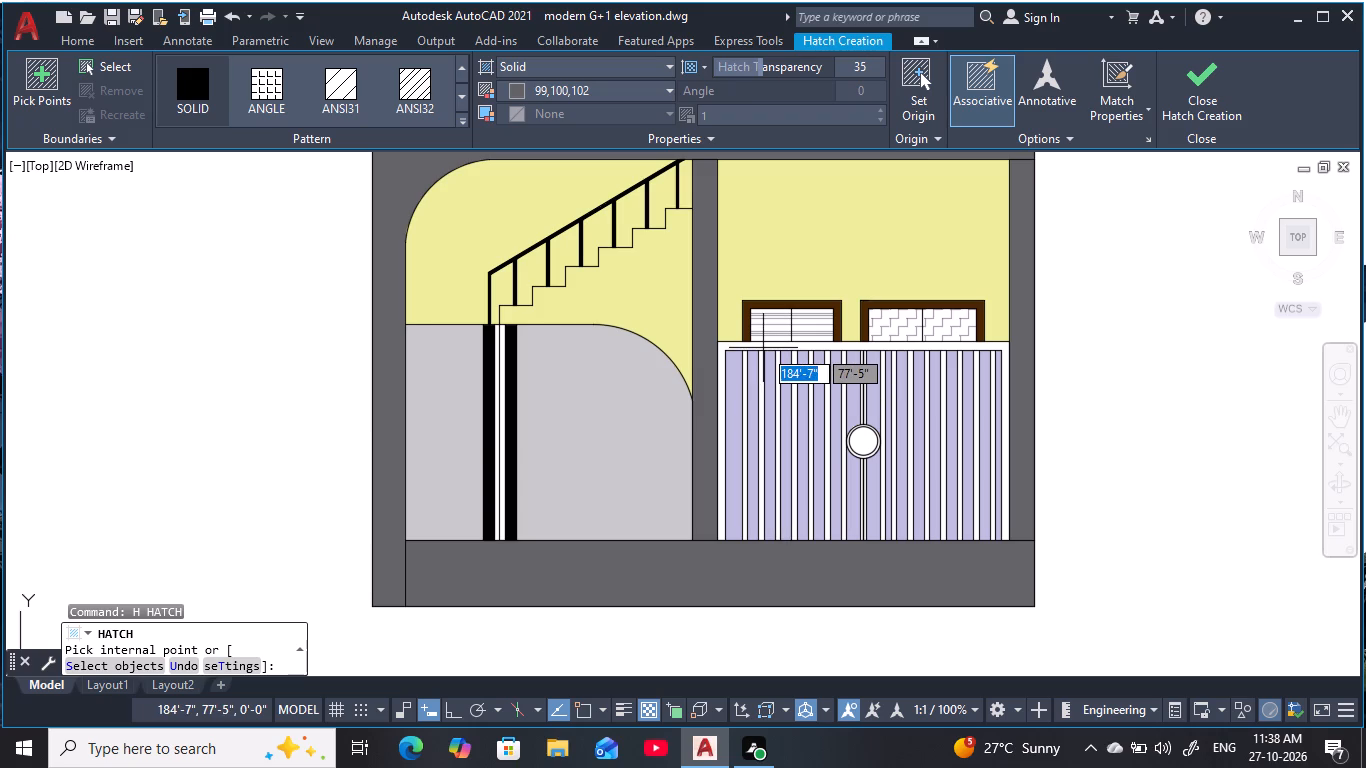
scroll(763, 348, up, 1)
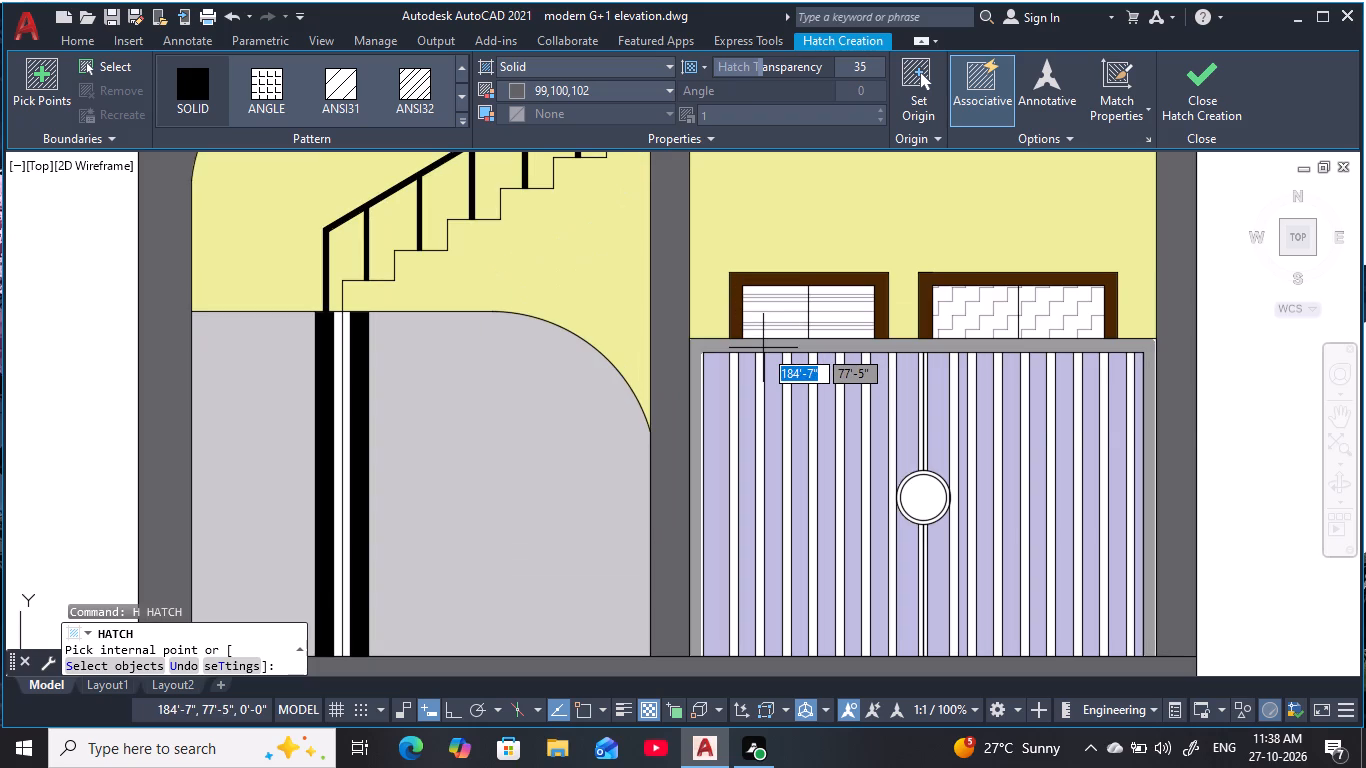
click(763, 348)
key(Escape)
key(Escape)
scroll(1192, 437, down, 2)
key(Escape)
key(Escape)
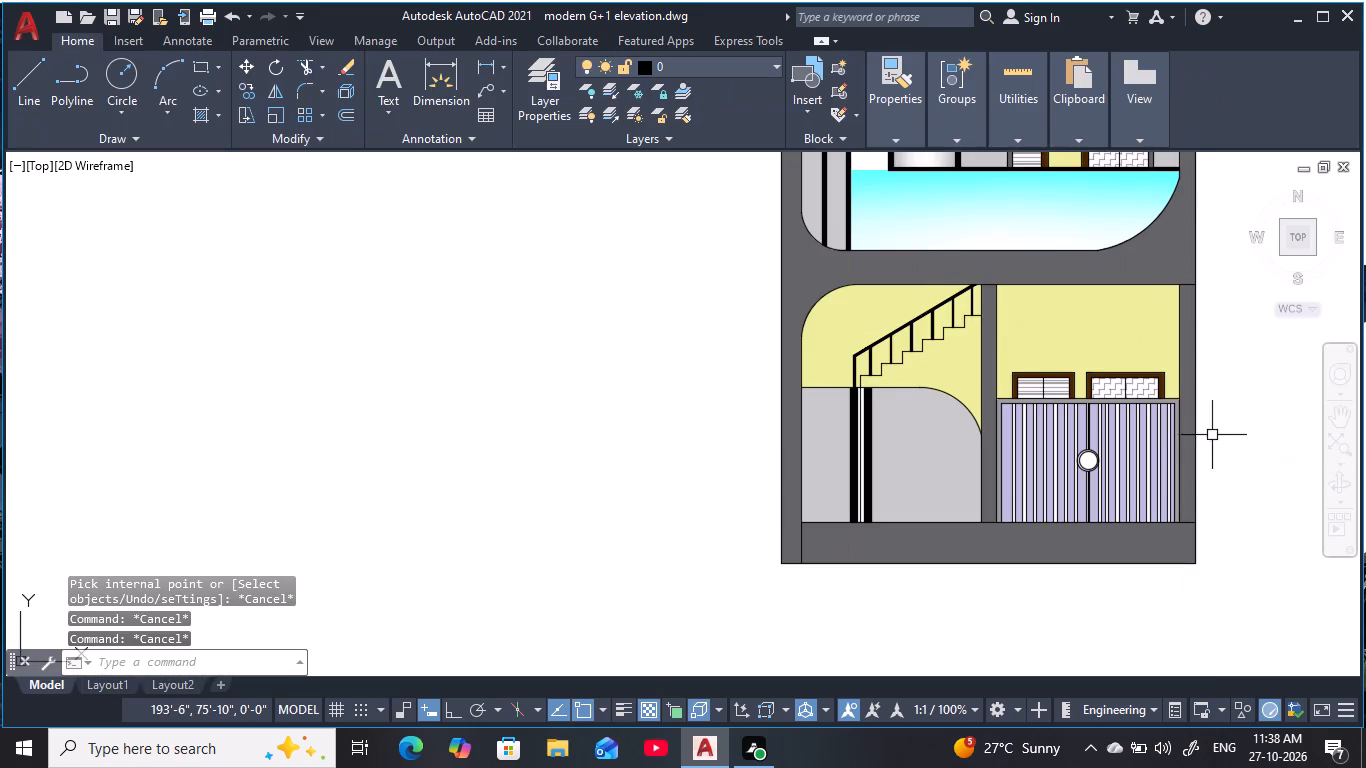
Set the solid hatch to colour 0,0,0 with transparency 0, trying it on the gate ring handle's inner circle.
middle_drag(1216, 435, 1038, 479)
key(Escape)
key(Escape)
key(Escape)
key(h)
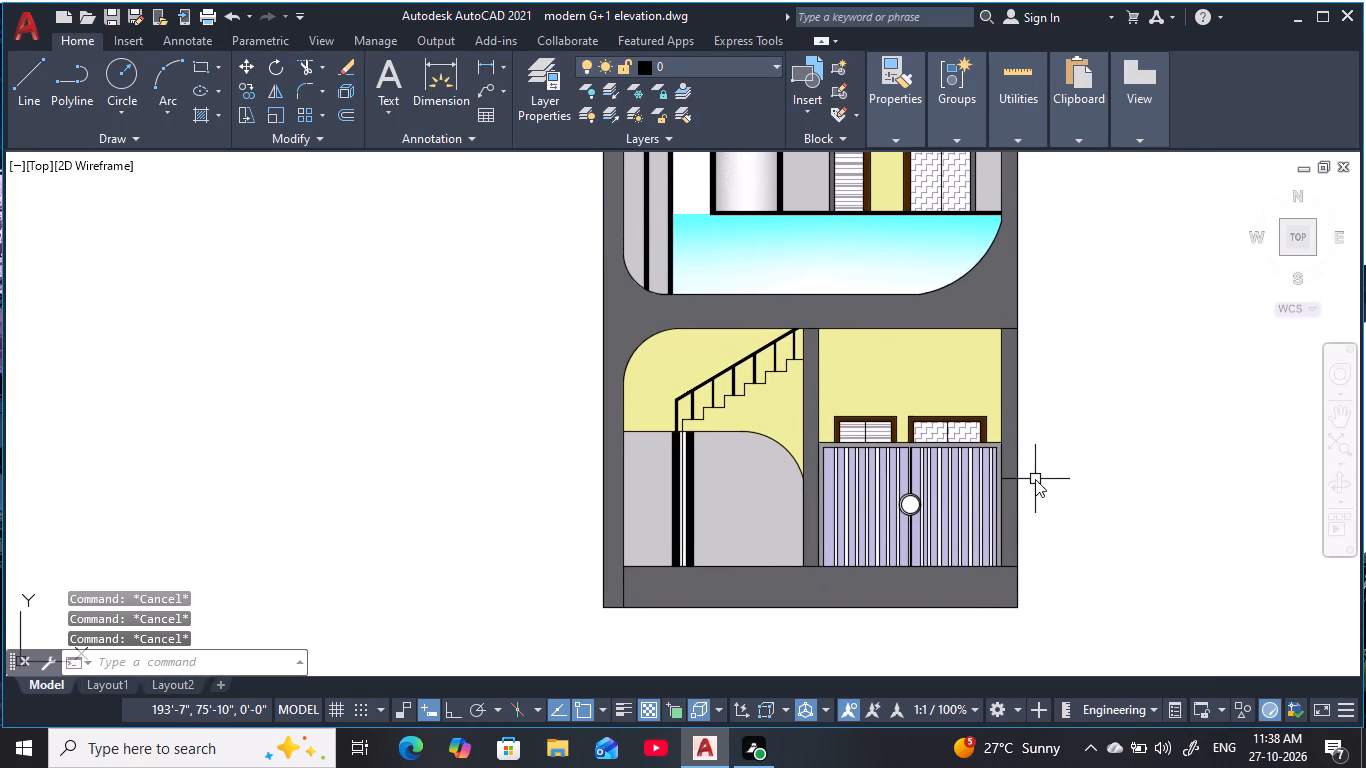
key(space)
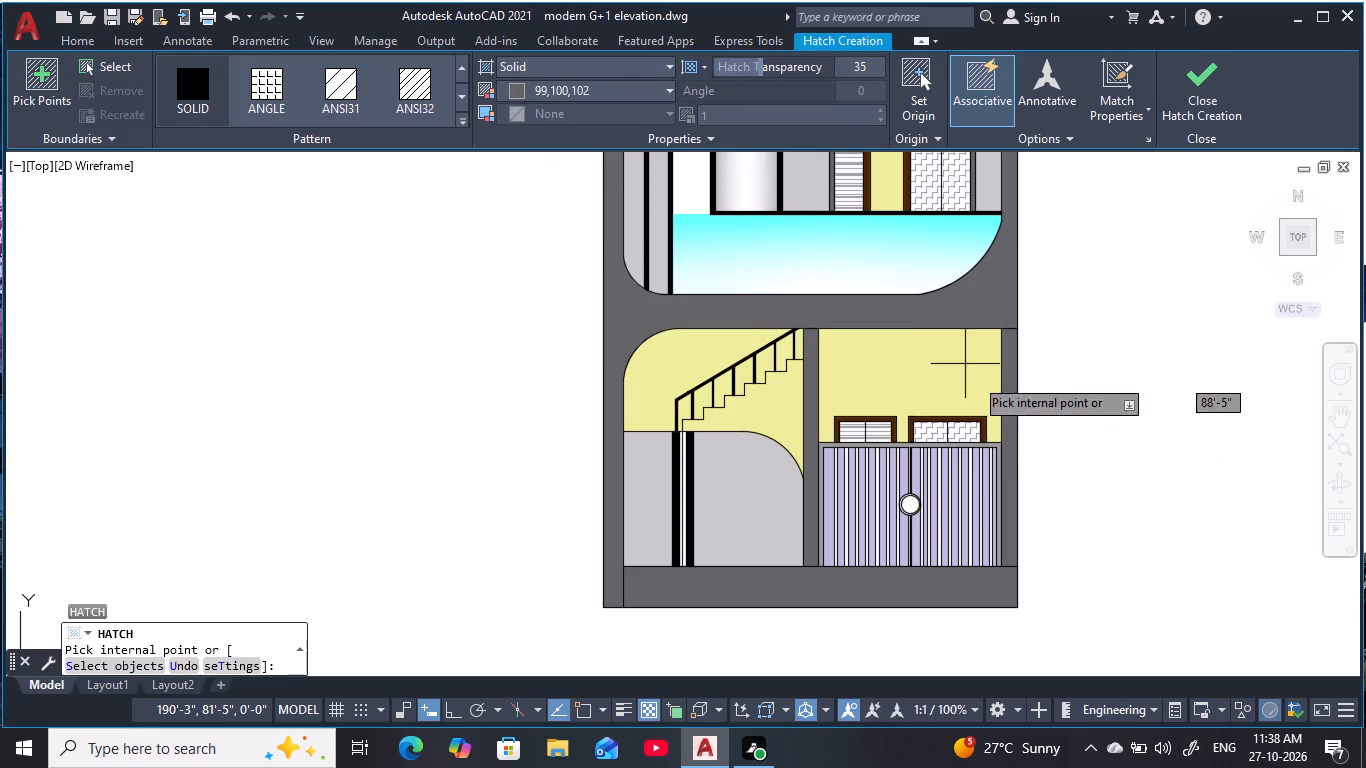
click(613, 95)
click(513, 195)
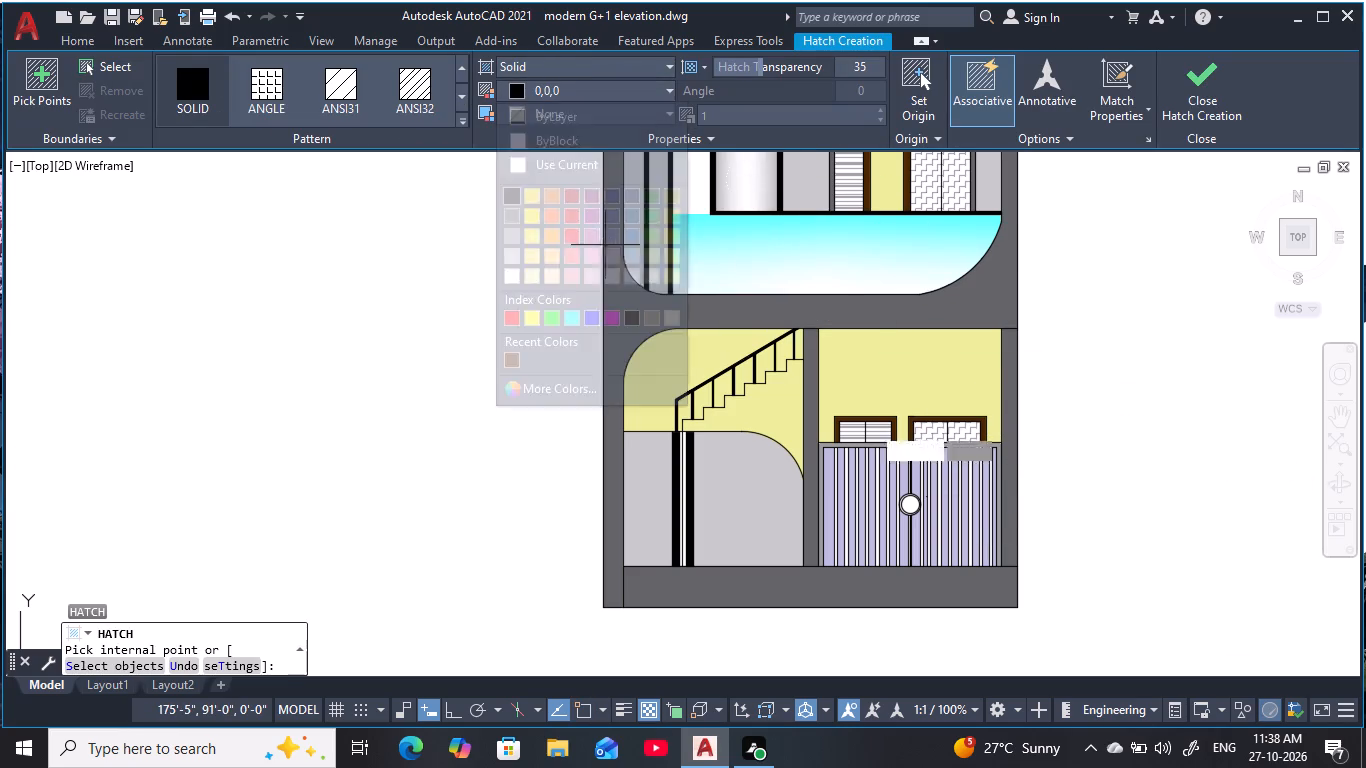
scroll(923, 519, up, 3)
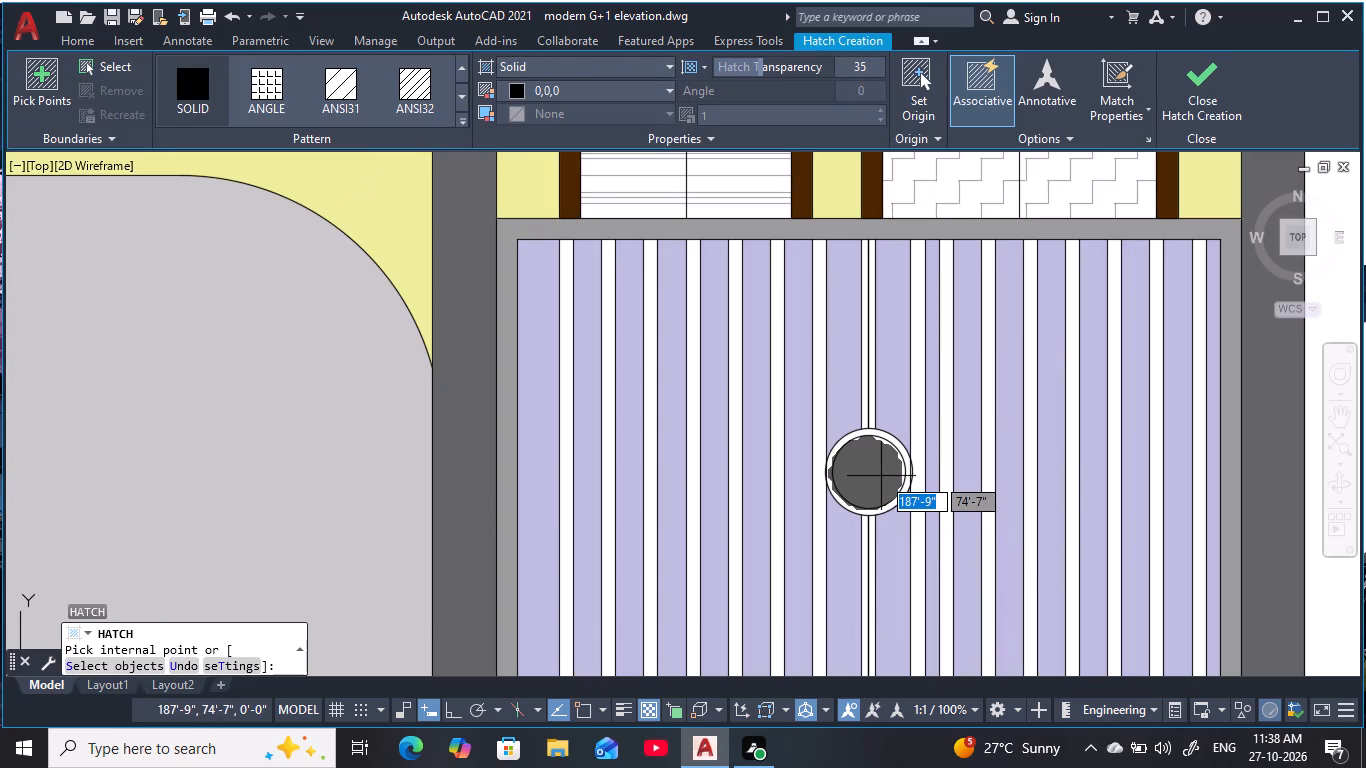
click(881, 476)
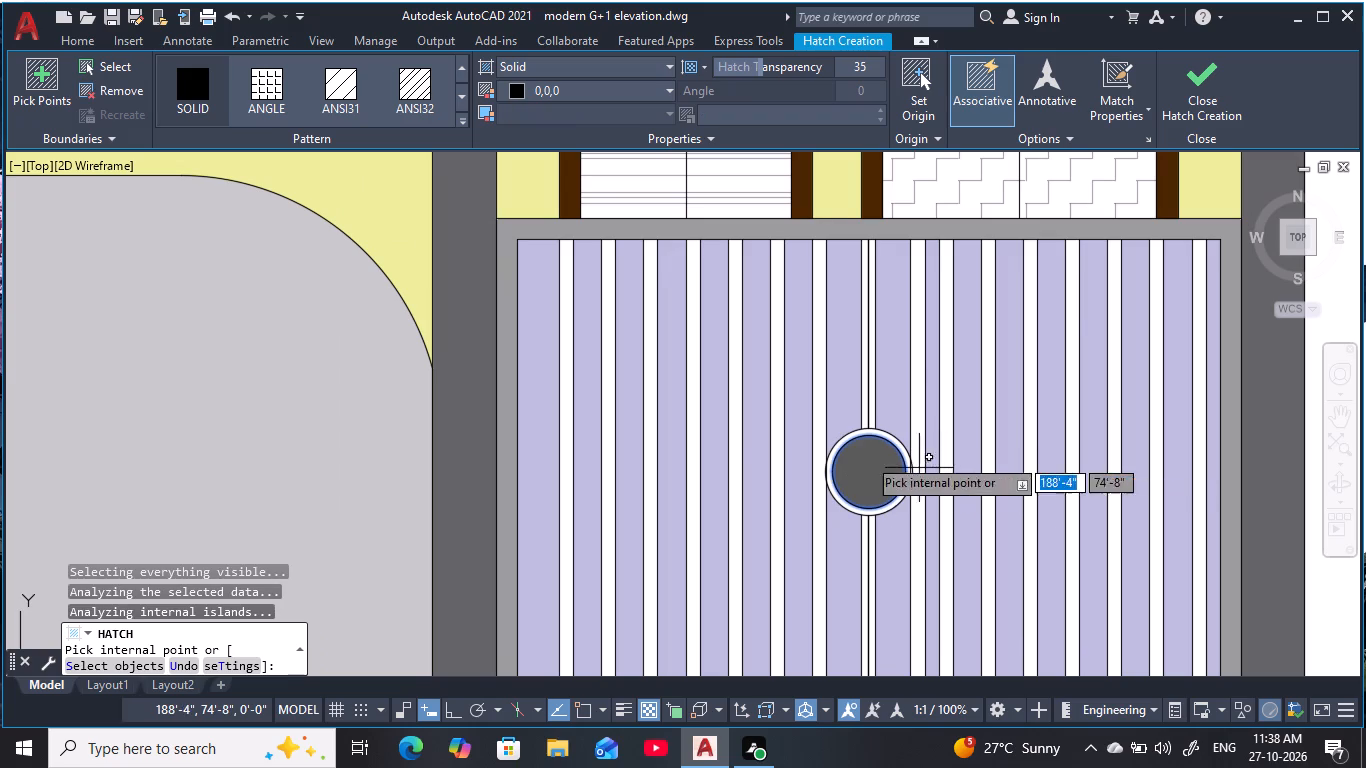
drag(764, 72, 642, 92)
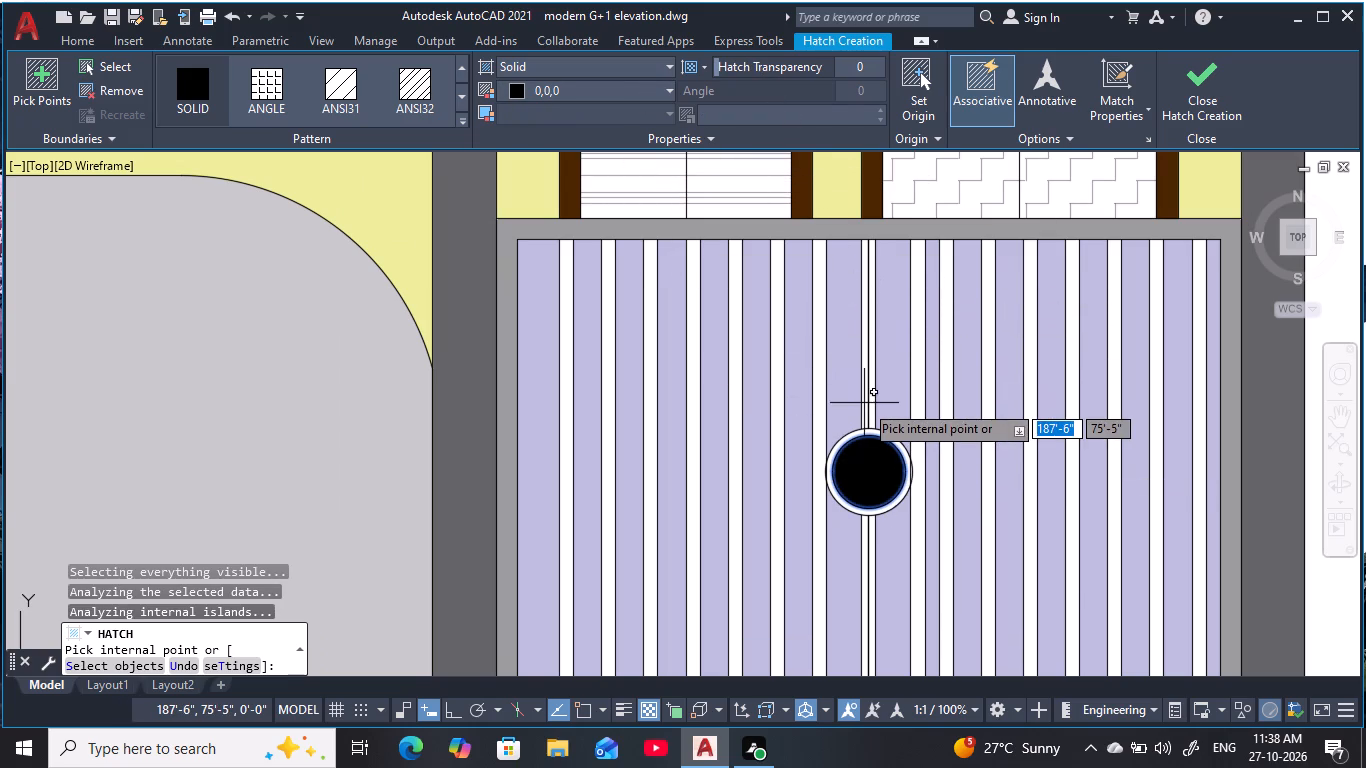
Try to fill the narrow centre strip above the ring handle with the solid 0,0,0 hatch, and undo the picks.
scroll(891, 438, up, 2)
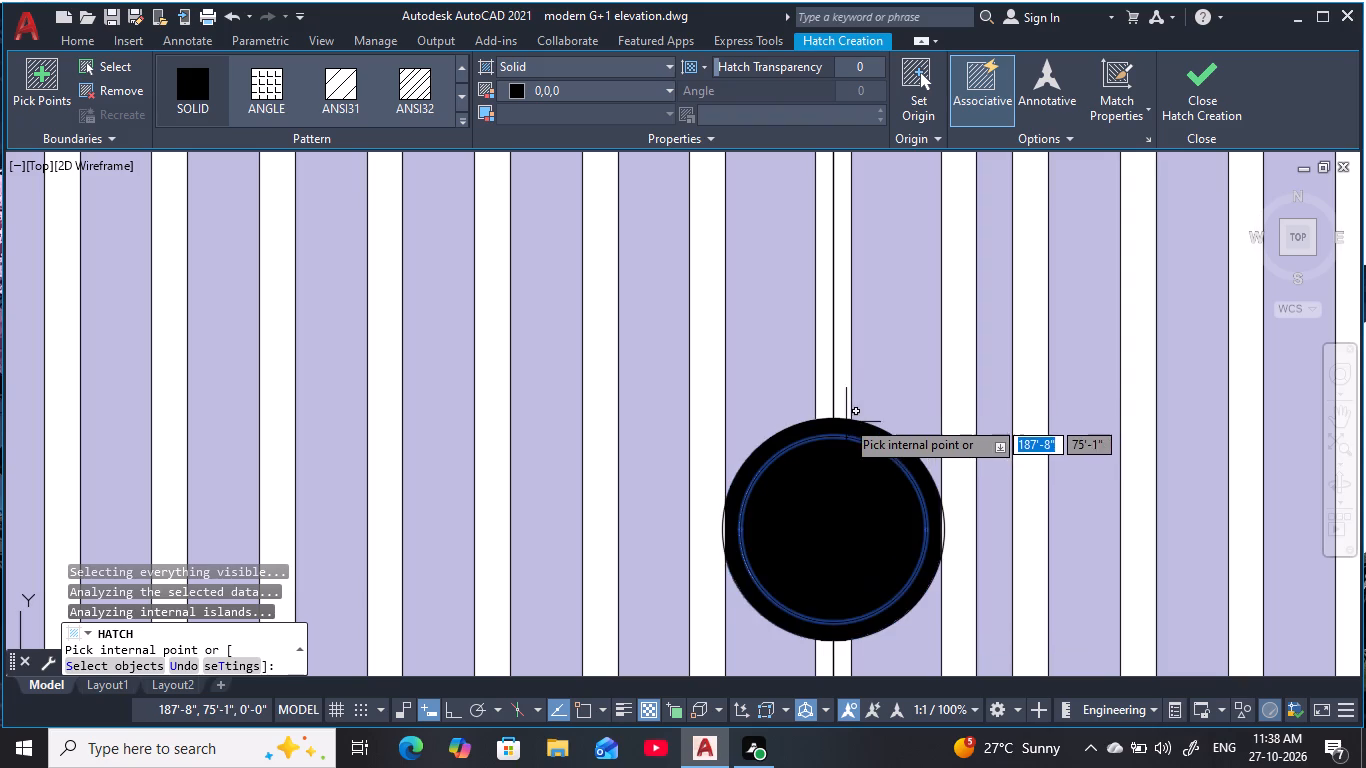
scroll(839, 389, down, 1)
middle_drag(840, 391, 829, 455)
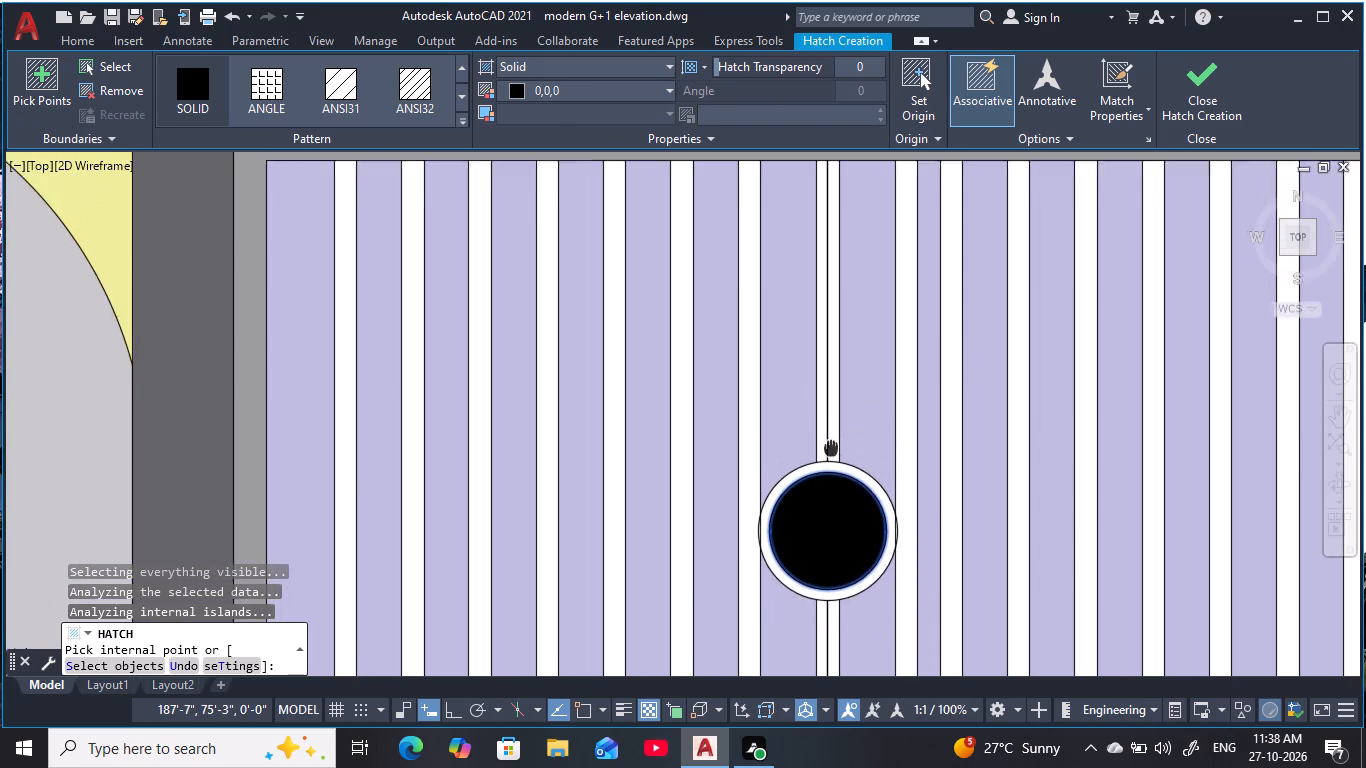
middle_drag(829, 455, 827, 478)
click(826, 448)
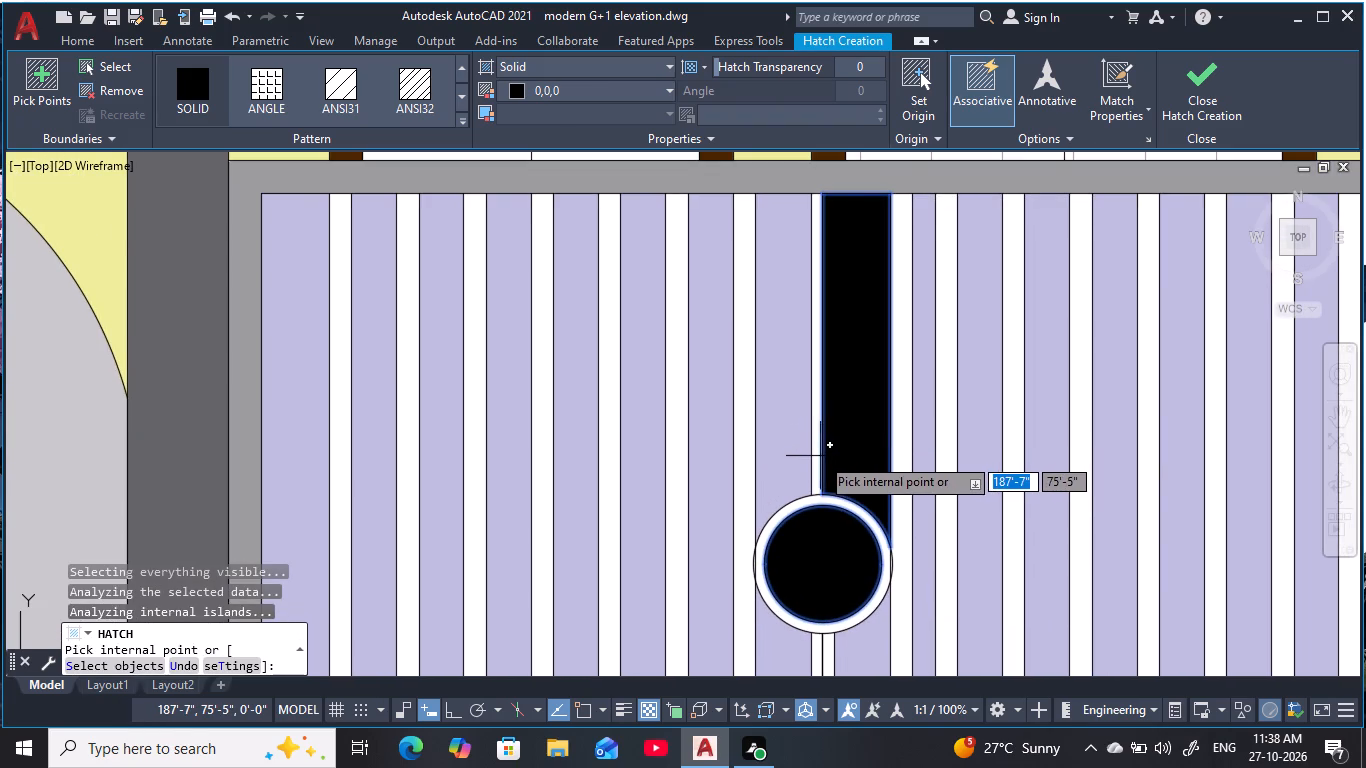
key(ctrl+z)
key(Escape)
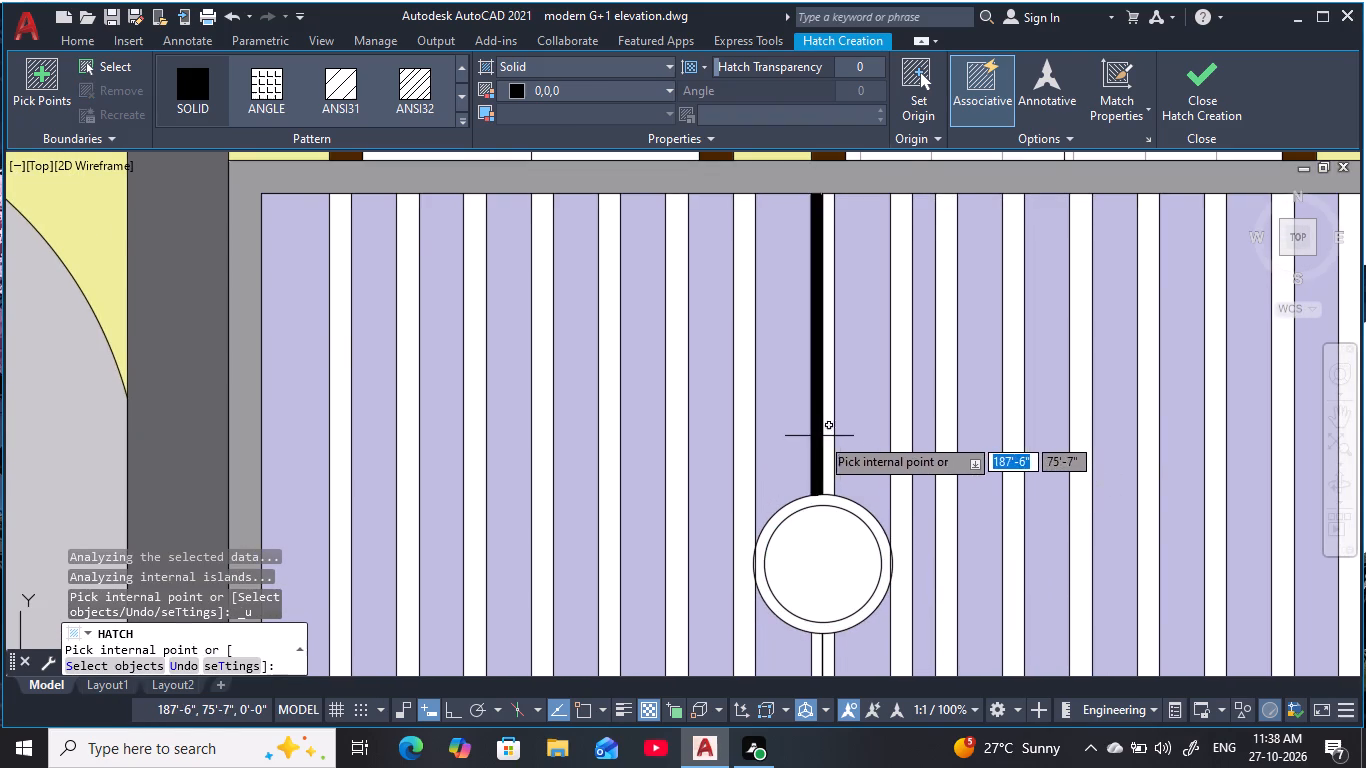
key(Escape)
Extend the centre strip's right edge lines above and below the ring handle to the ring.
scroll(921, 484, down, 3)
middle_drag(921, 562, 896, 520)
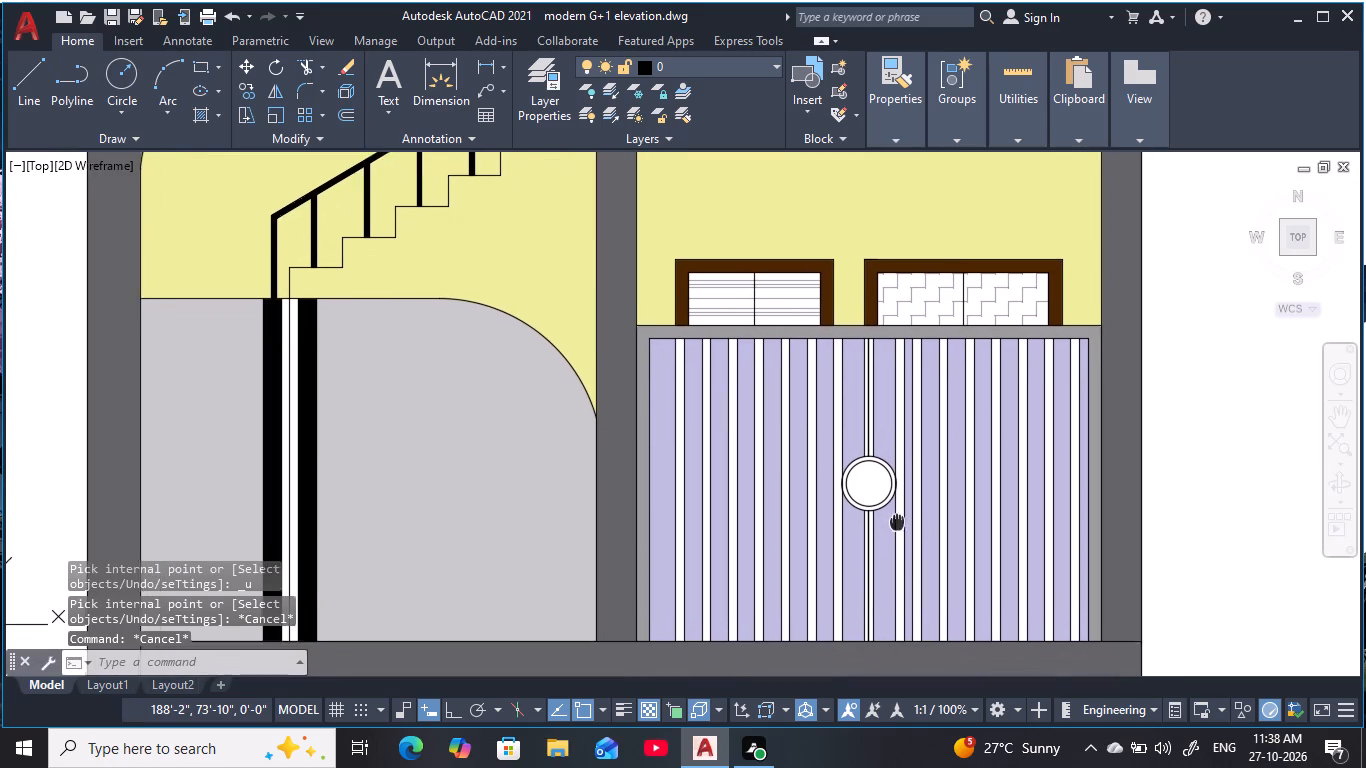
middle_drag(896, 520, 893, 508)
key(Escape)
key(Escape)
scroll(888, 456, up, 3)
middle_drag(882, 454, 881, 472)
key(Escape)
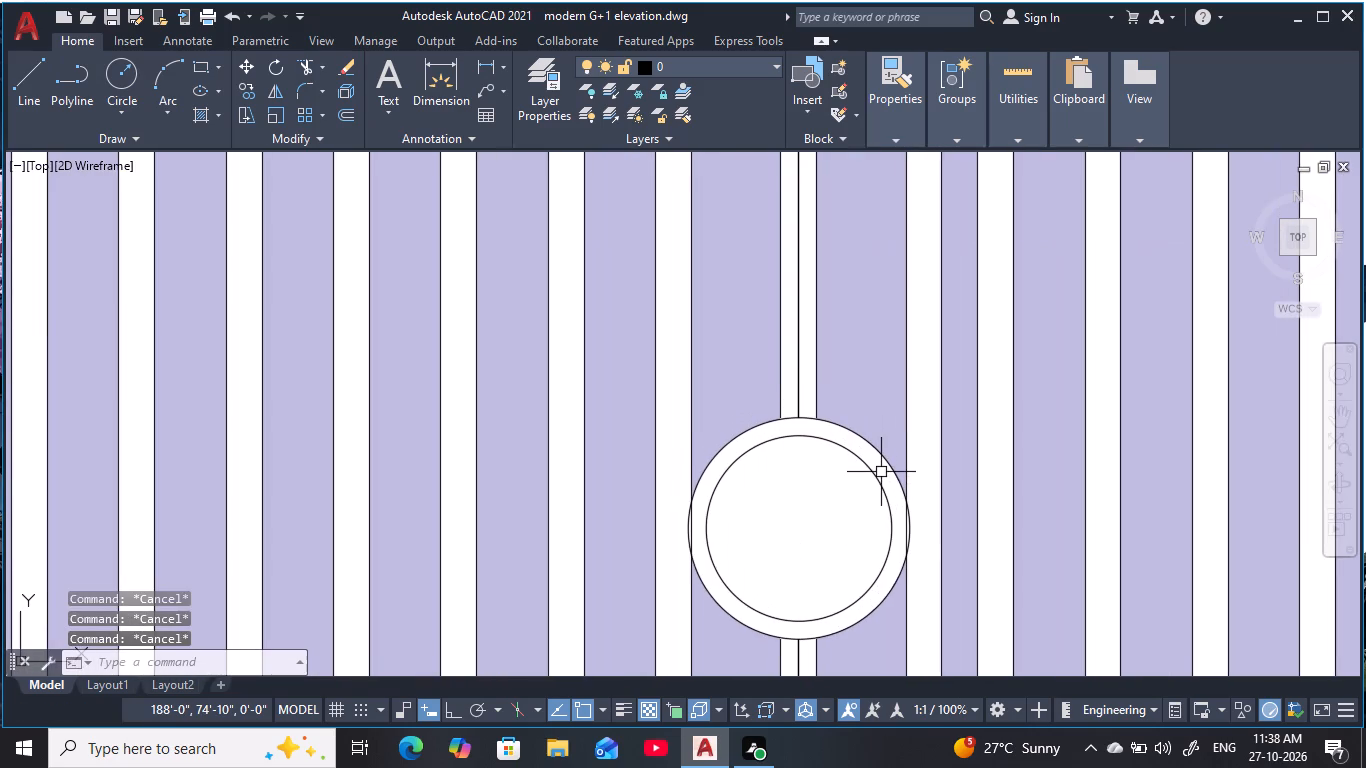
text(ex)
key(space)
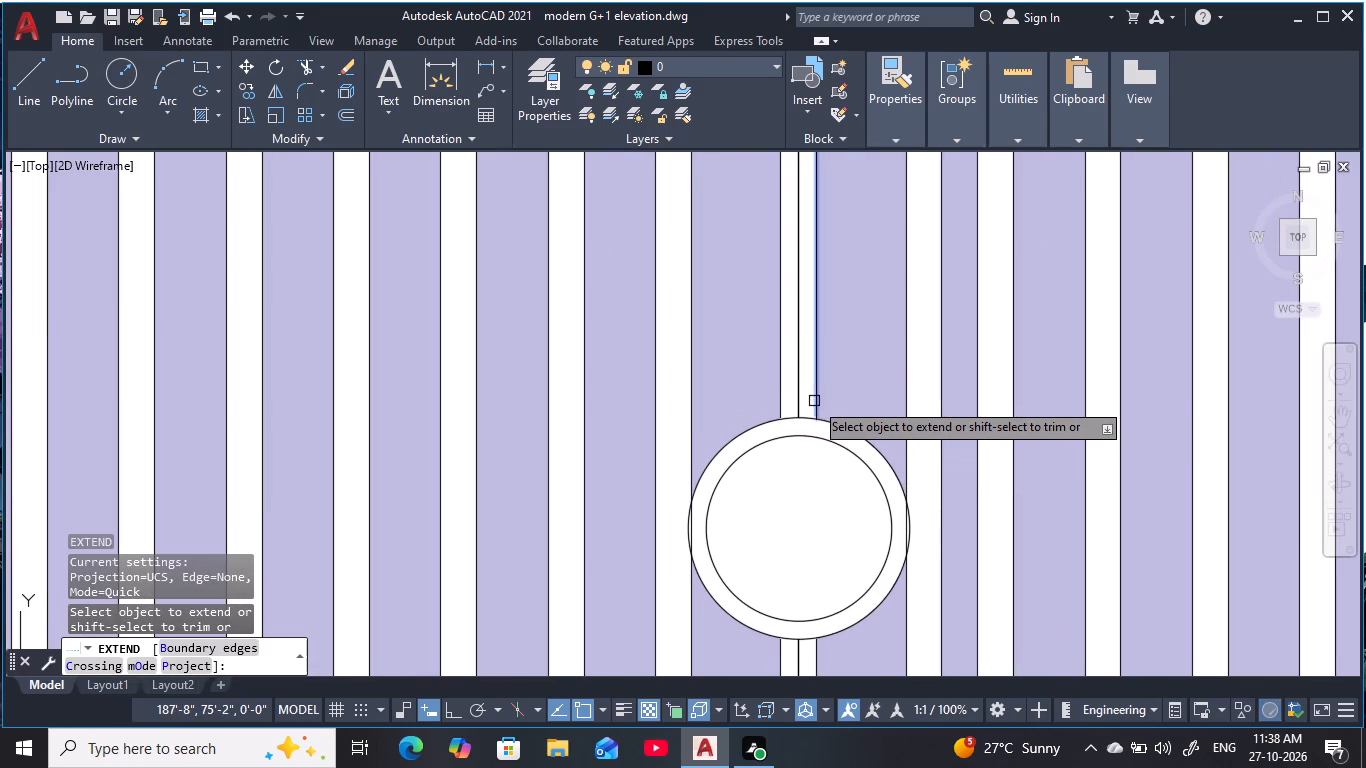
click(816, 401)
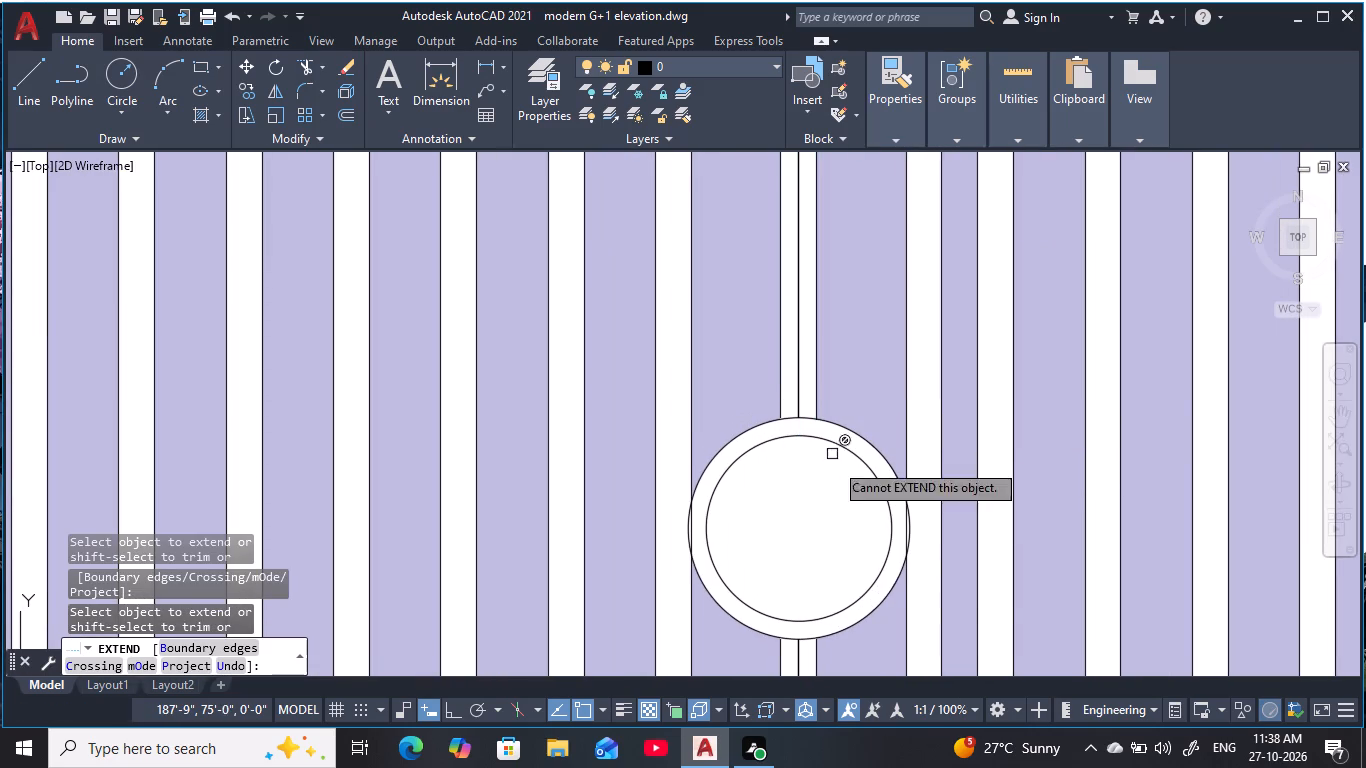
click(817, 653)
key(Escape)
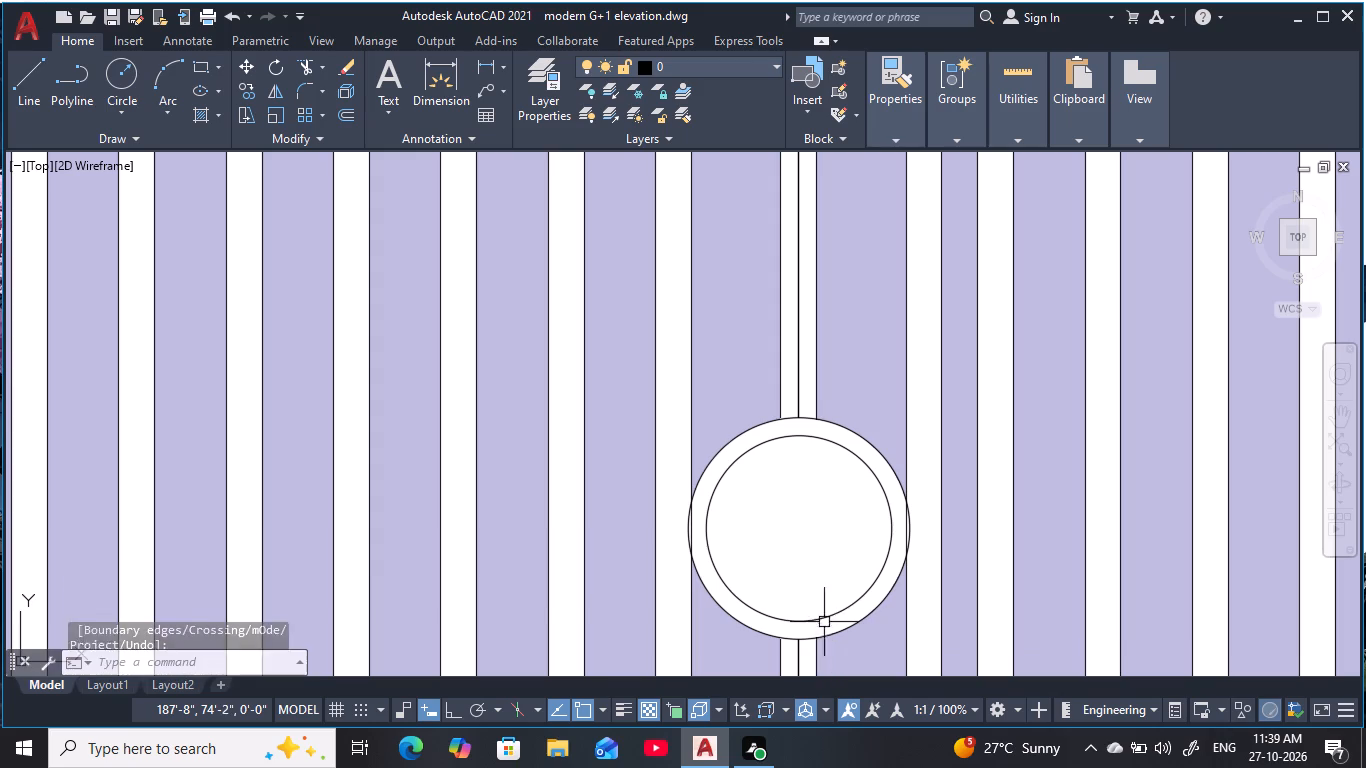
key(Escape)
key(Escape)
key(Escape)
key(Escape)
key(Escape)
key(Escape)
Fill the narrow strip right of the gate's centre line above the ring handle with the solid 0,0,0 hatch.
text(h)
key(space)
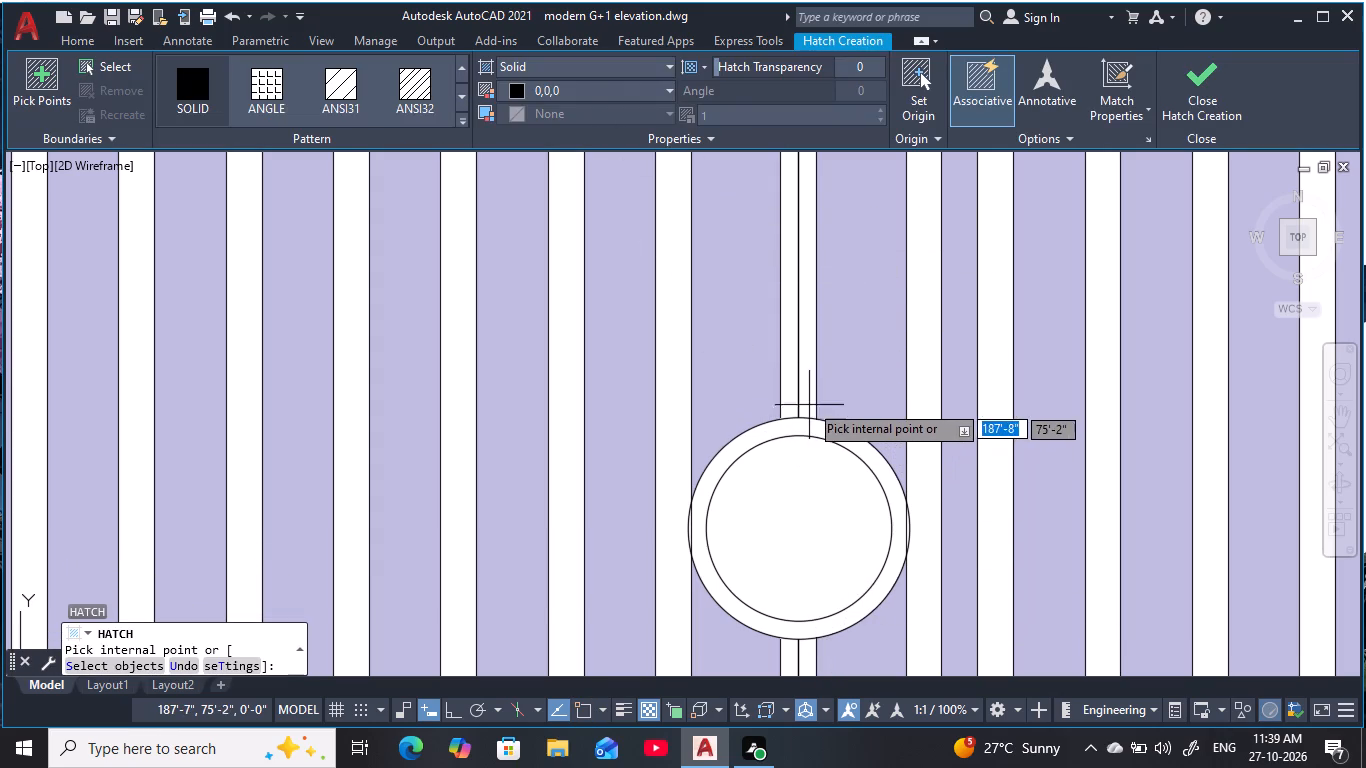
middle_drag(803, 386, 813, 483)
scroll(813, 483, down, 1)
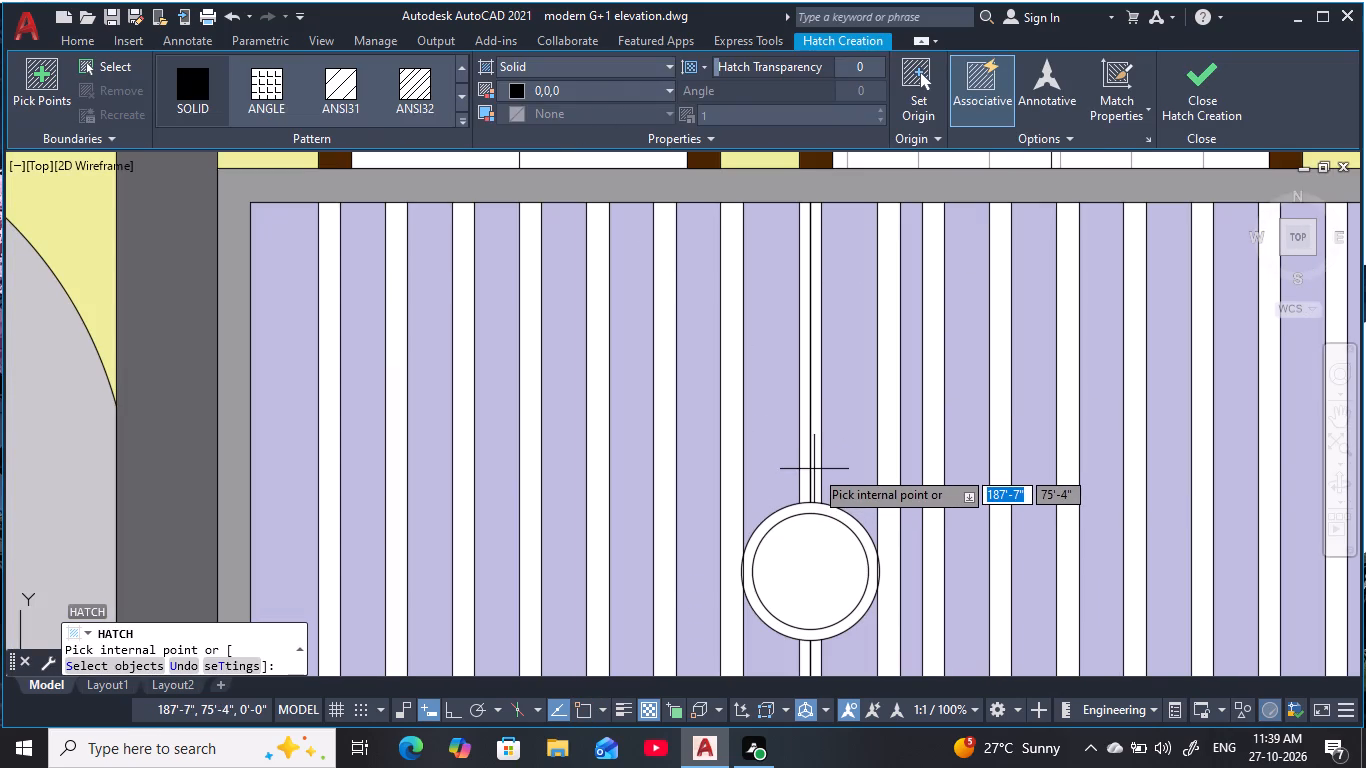
click(817, 454)
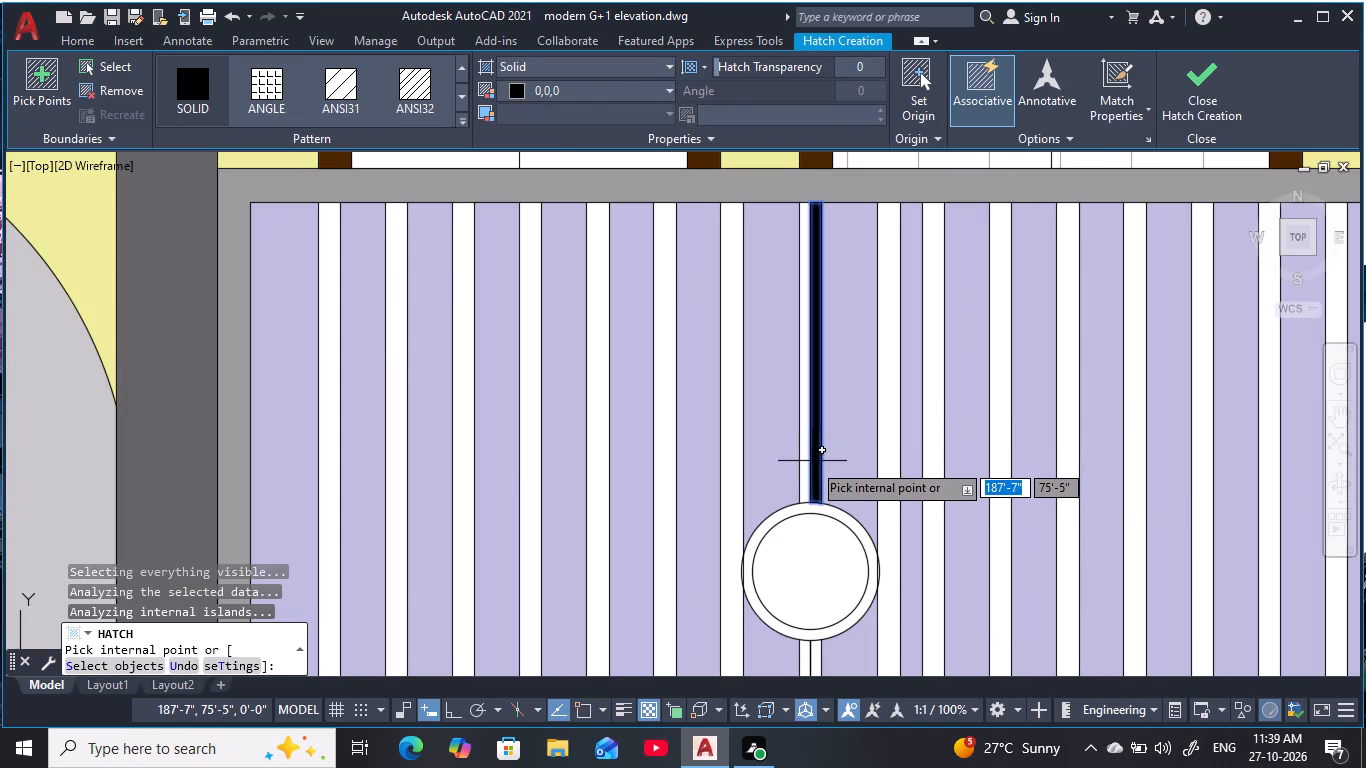
click(805, 467)
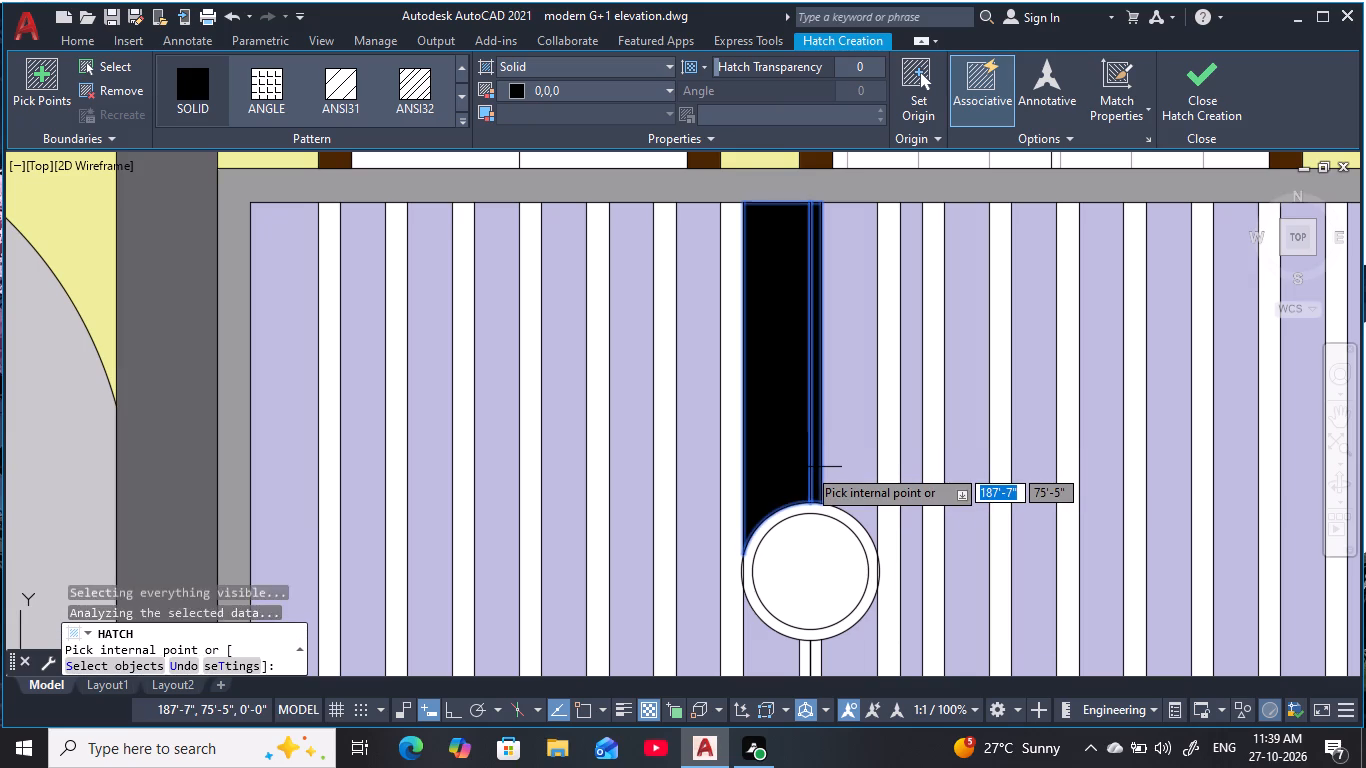
key(ctrl+z)
key(Escape)
key(Escape)
key(Escape)
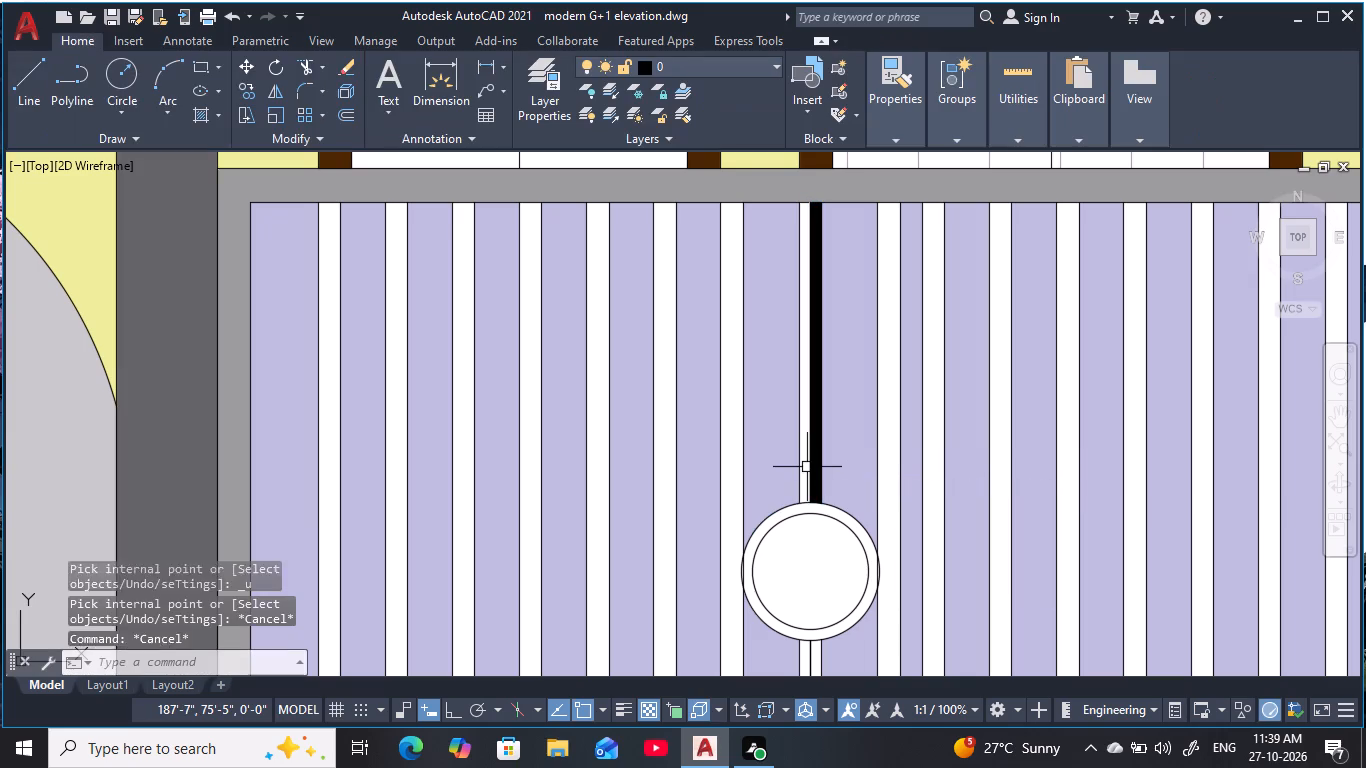
Extend the centre strip's left edge line above the ring handle to the ring.
key(Escape)
text(ex)
key(space)
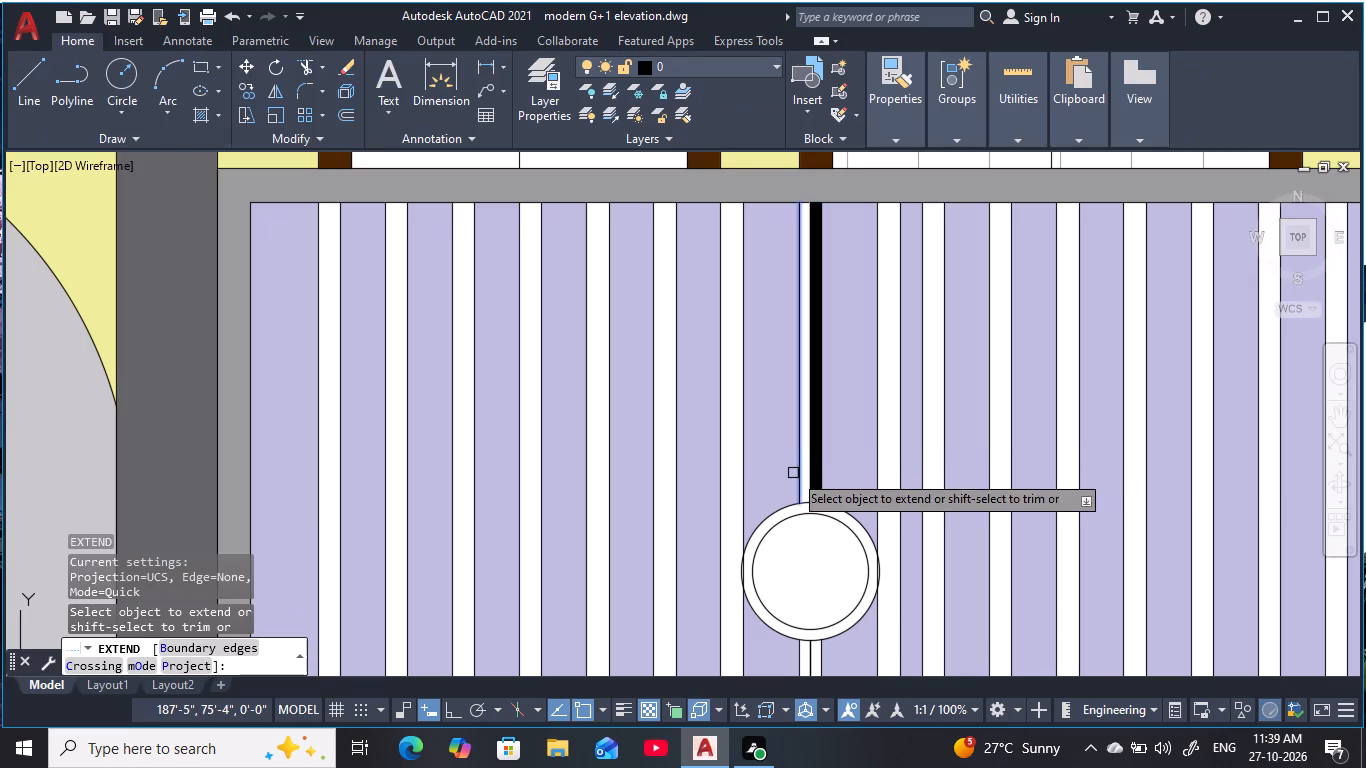
click(797, 476)
key(Escape)
key(Escape)
key(Escape)
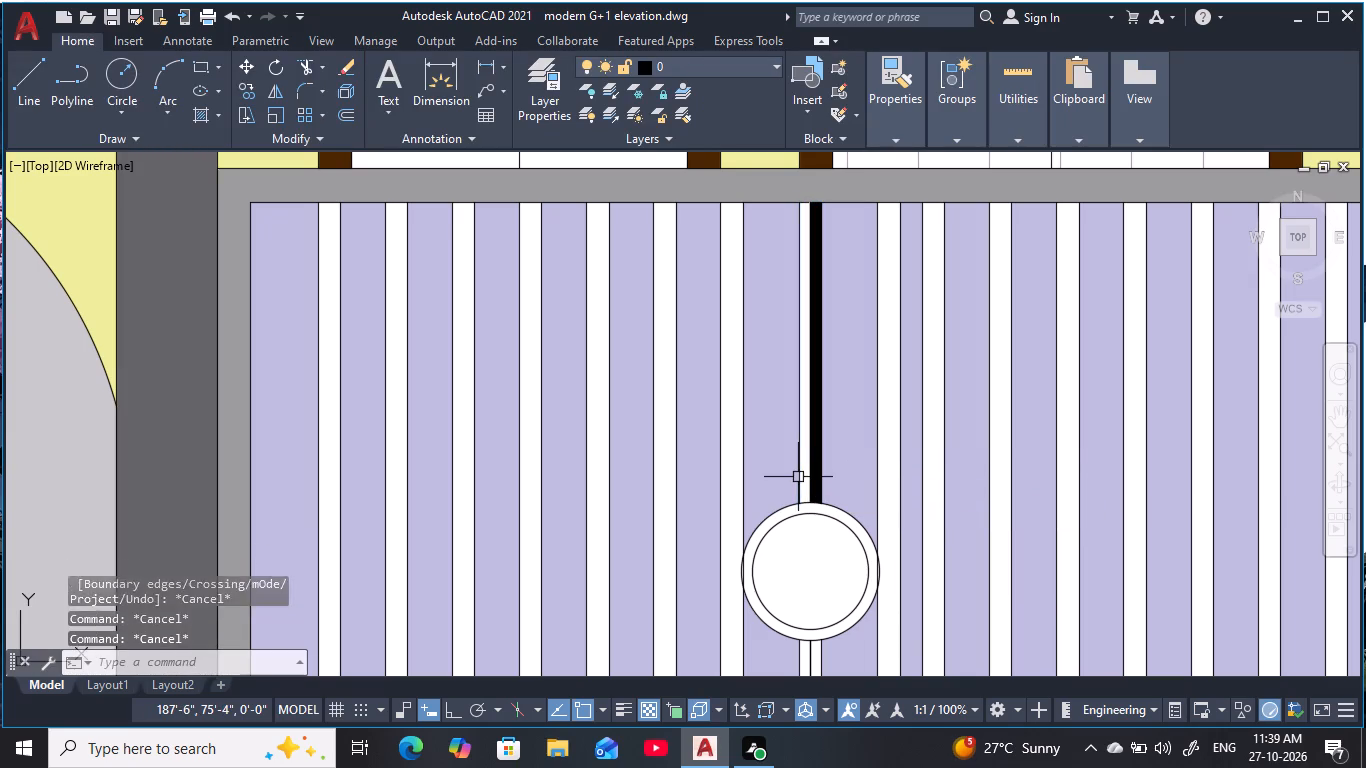
key(Escape)
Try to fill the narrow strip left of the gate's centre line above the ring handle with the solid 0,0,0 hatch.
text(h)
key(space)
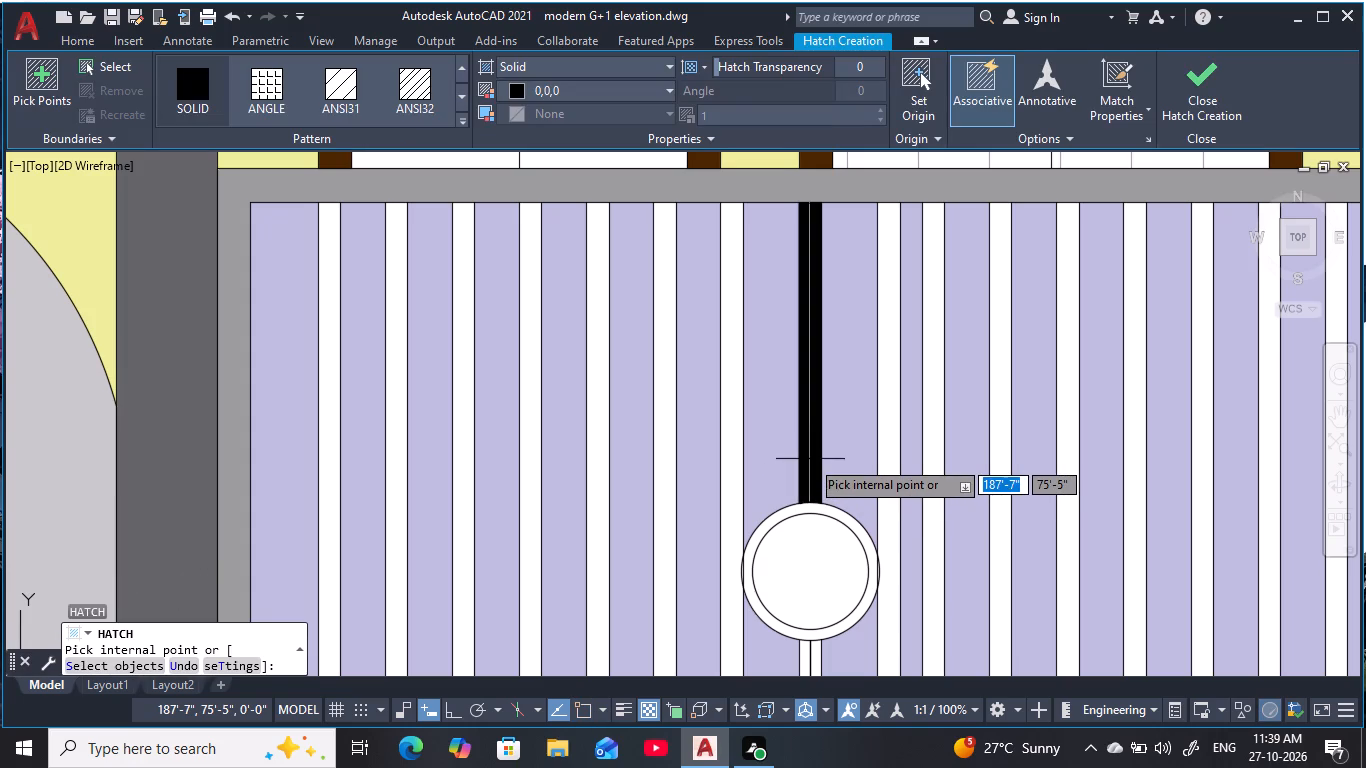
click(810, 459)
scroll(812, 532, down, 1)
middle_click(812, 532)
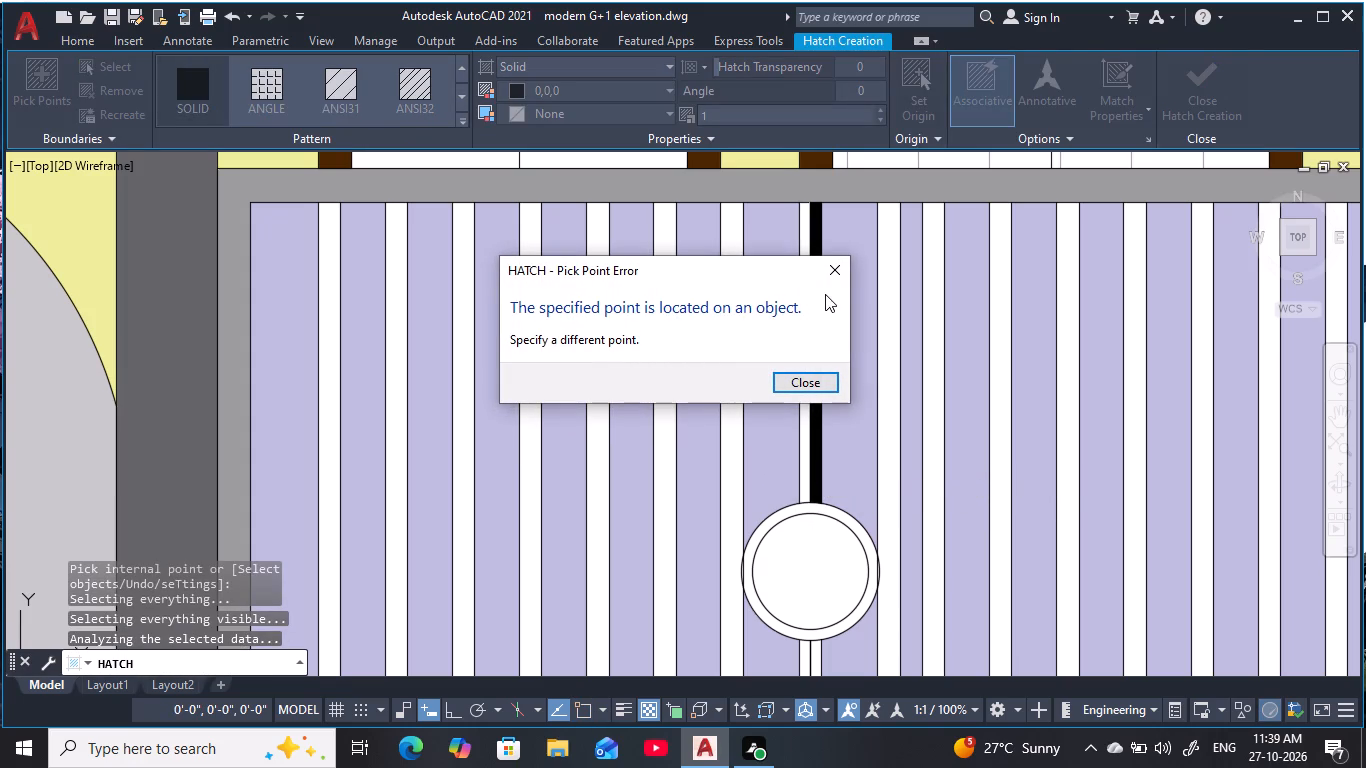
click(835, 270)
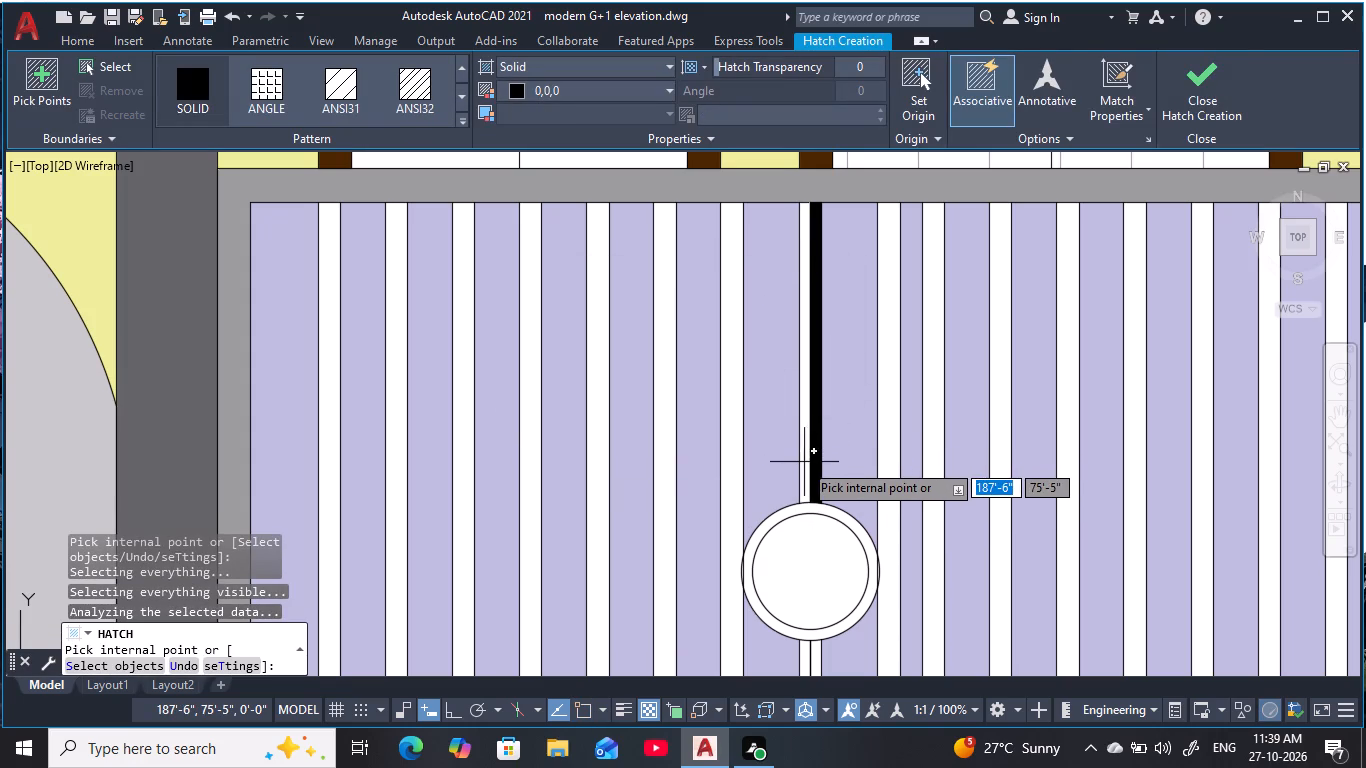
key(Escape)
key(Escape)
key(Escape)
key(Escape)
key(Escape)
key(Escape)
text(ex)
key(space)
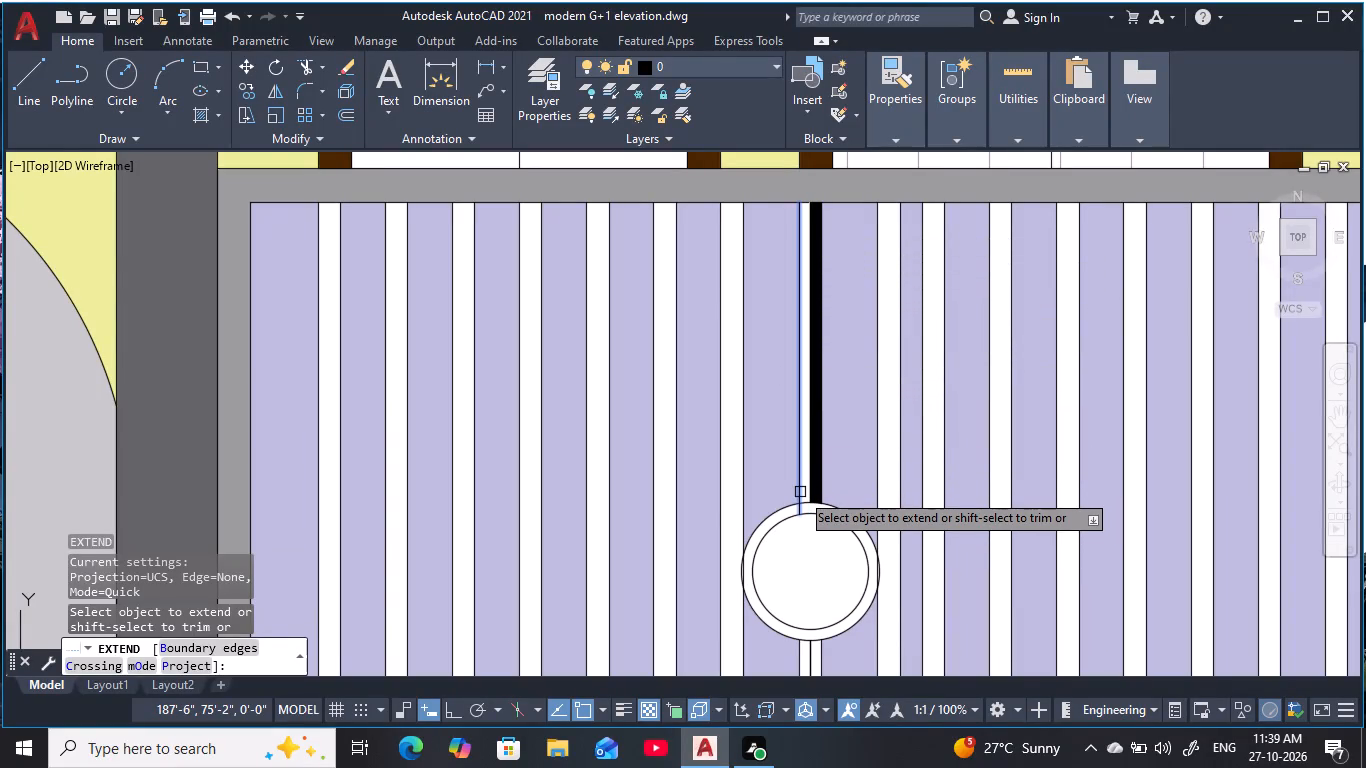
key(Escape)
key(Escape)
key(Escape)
Fill the narrow strip left of the gate's centre line above the ring handle with the solid 0,0,0 hatch.
key(h)
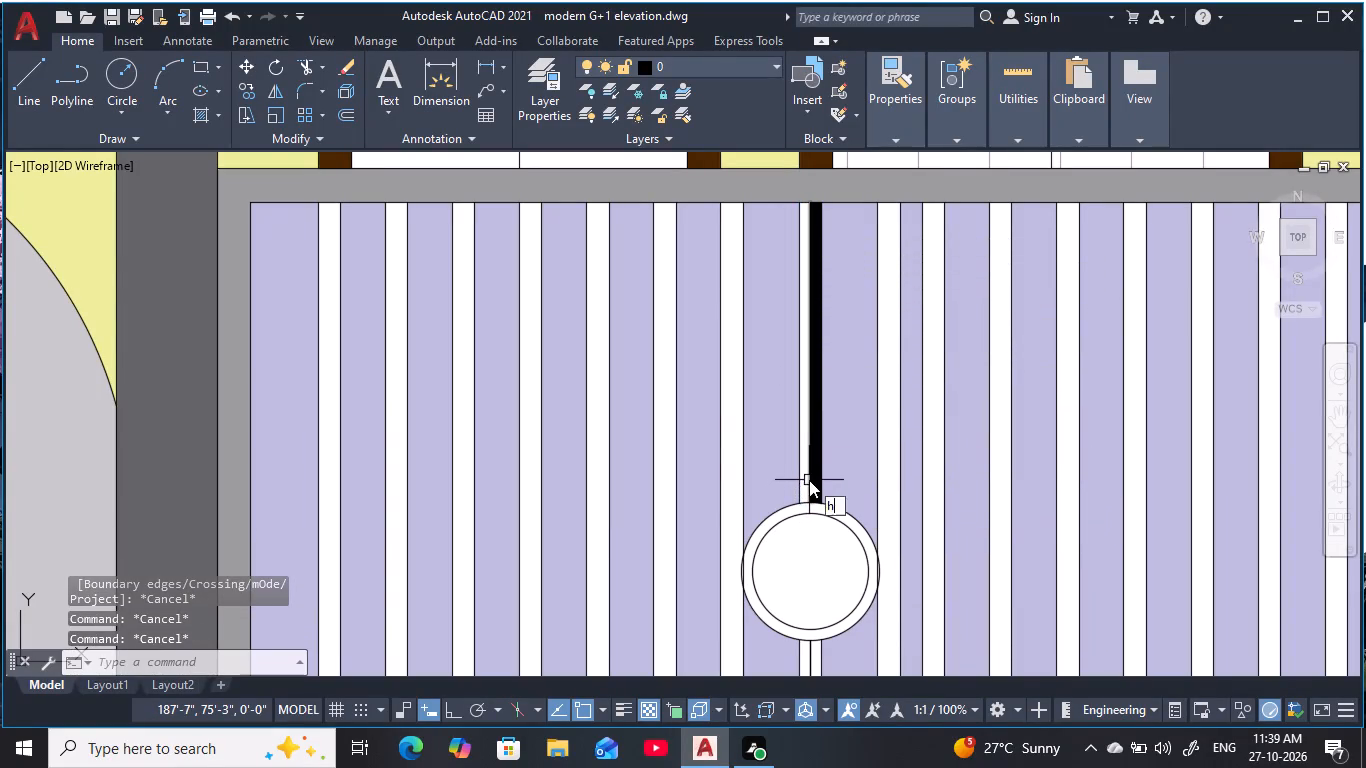
key(space)
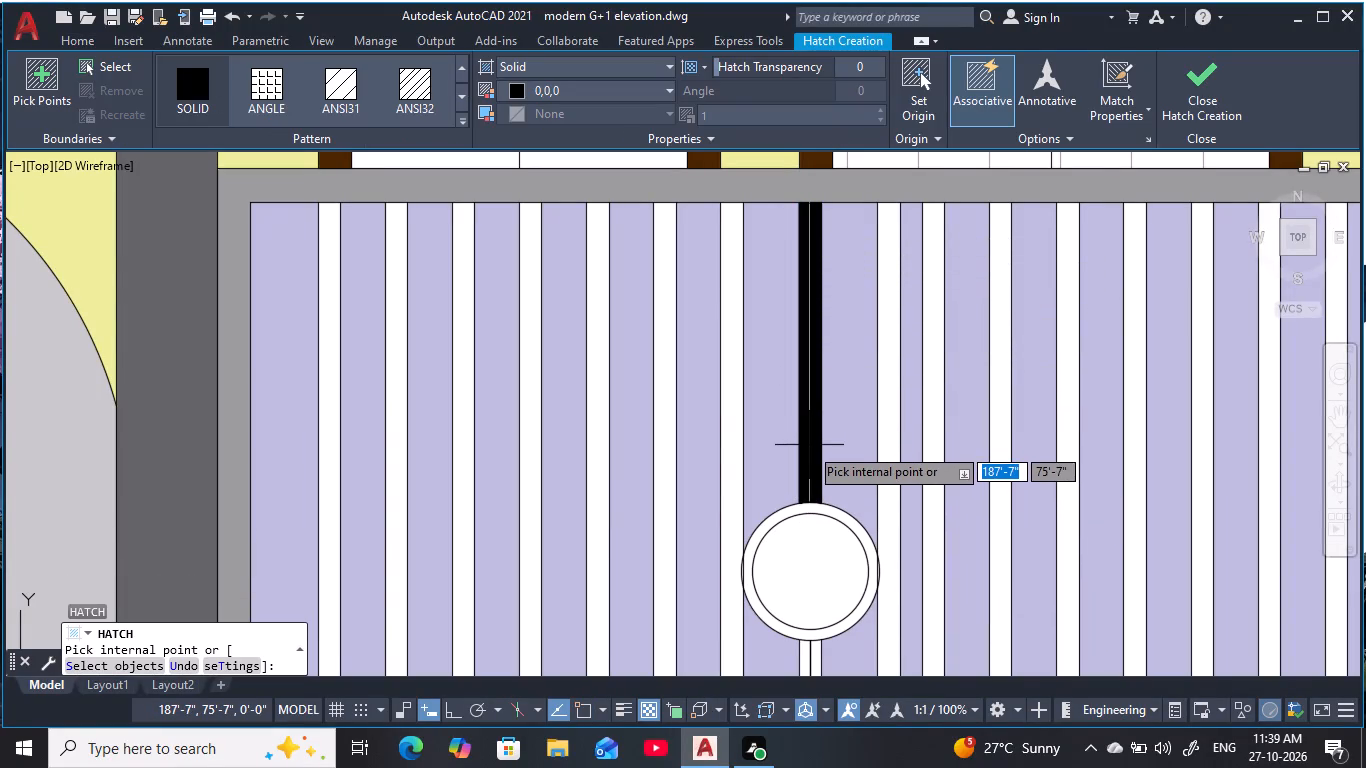
click(809, 446)
key(Escape)
key(Escape)
middle_drag(820, 560, 844, 413)
scroll(846, 408, down, 1)
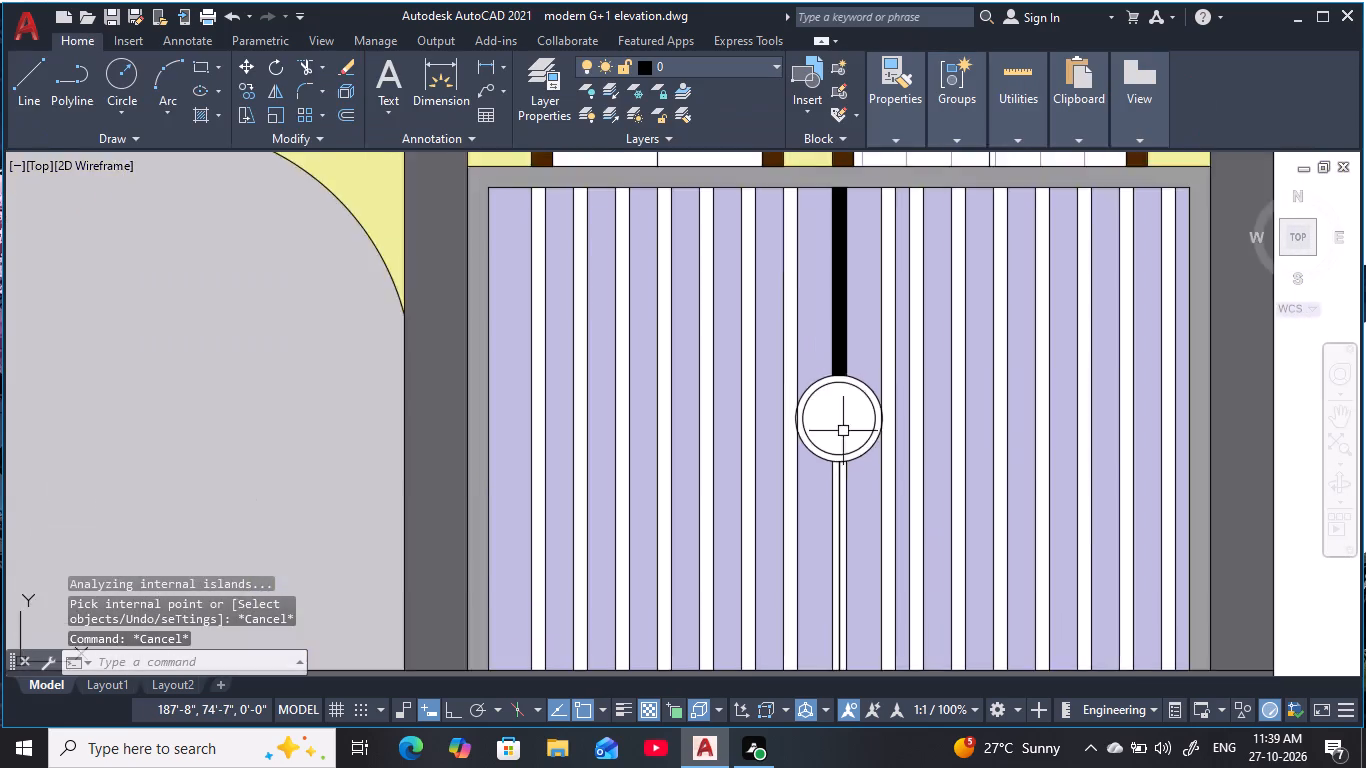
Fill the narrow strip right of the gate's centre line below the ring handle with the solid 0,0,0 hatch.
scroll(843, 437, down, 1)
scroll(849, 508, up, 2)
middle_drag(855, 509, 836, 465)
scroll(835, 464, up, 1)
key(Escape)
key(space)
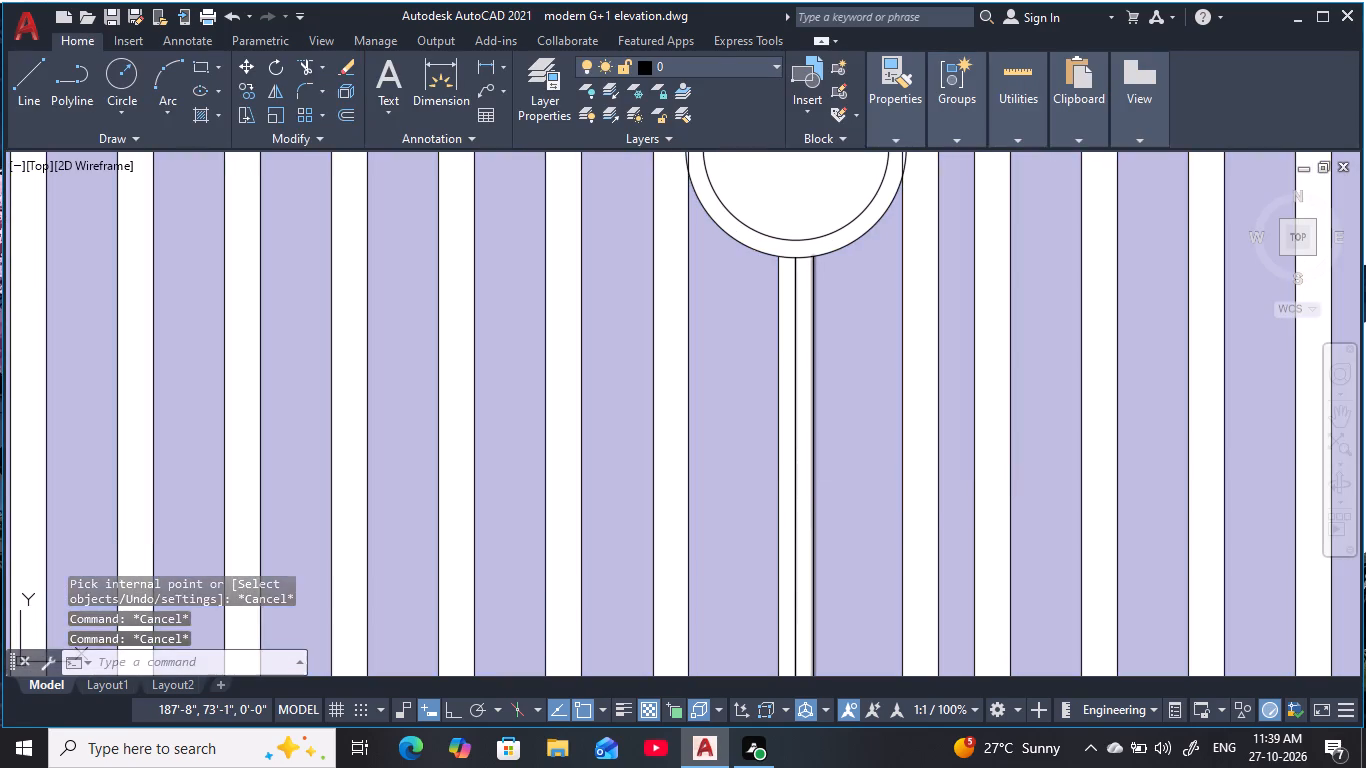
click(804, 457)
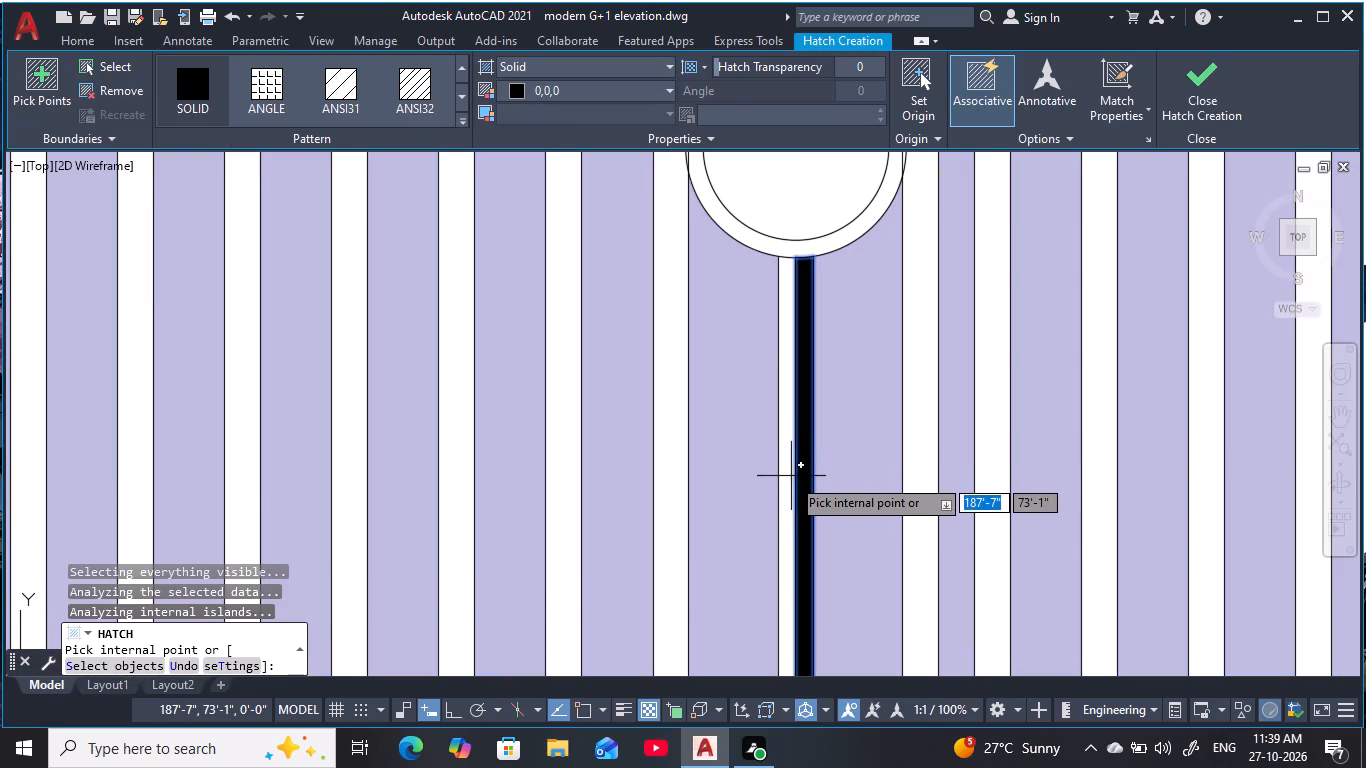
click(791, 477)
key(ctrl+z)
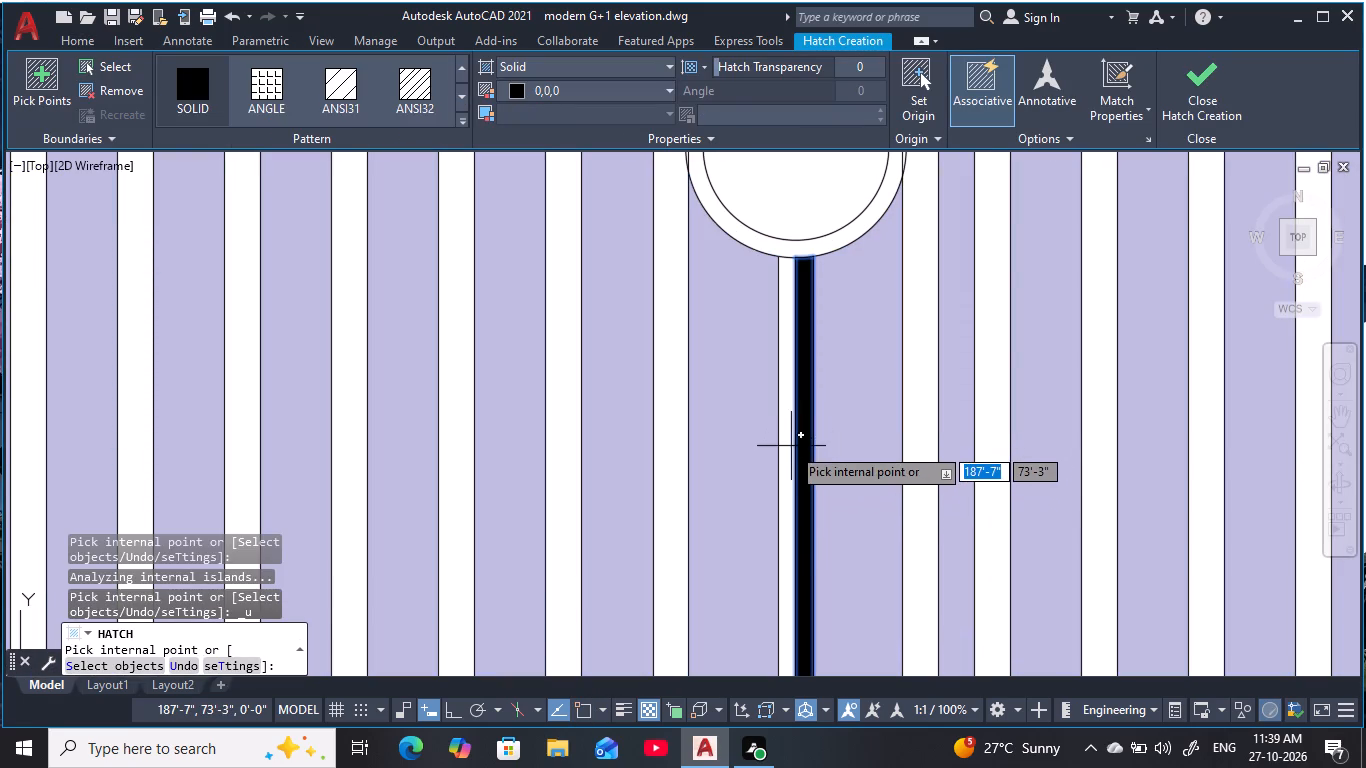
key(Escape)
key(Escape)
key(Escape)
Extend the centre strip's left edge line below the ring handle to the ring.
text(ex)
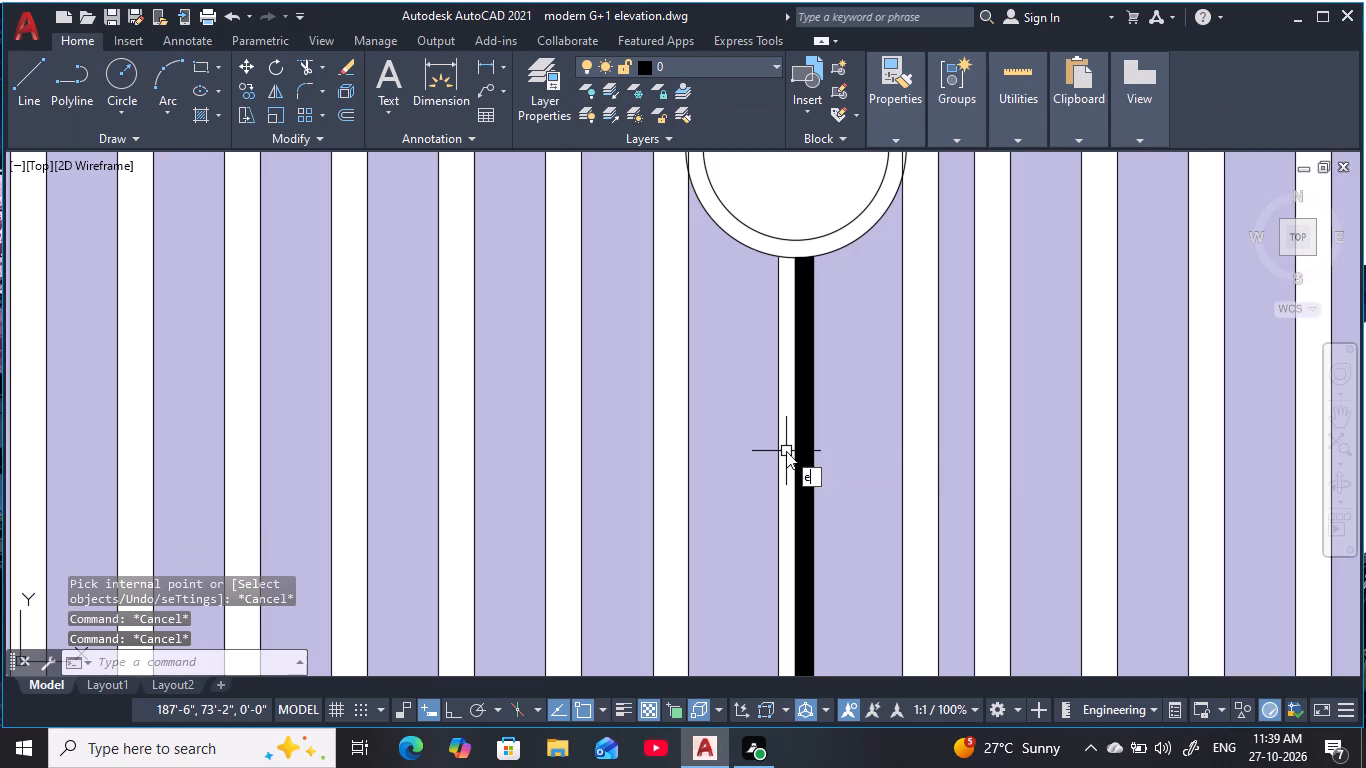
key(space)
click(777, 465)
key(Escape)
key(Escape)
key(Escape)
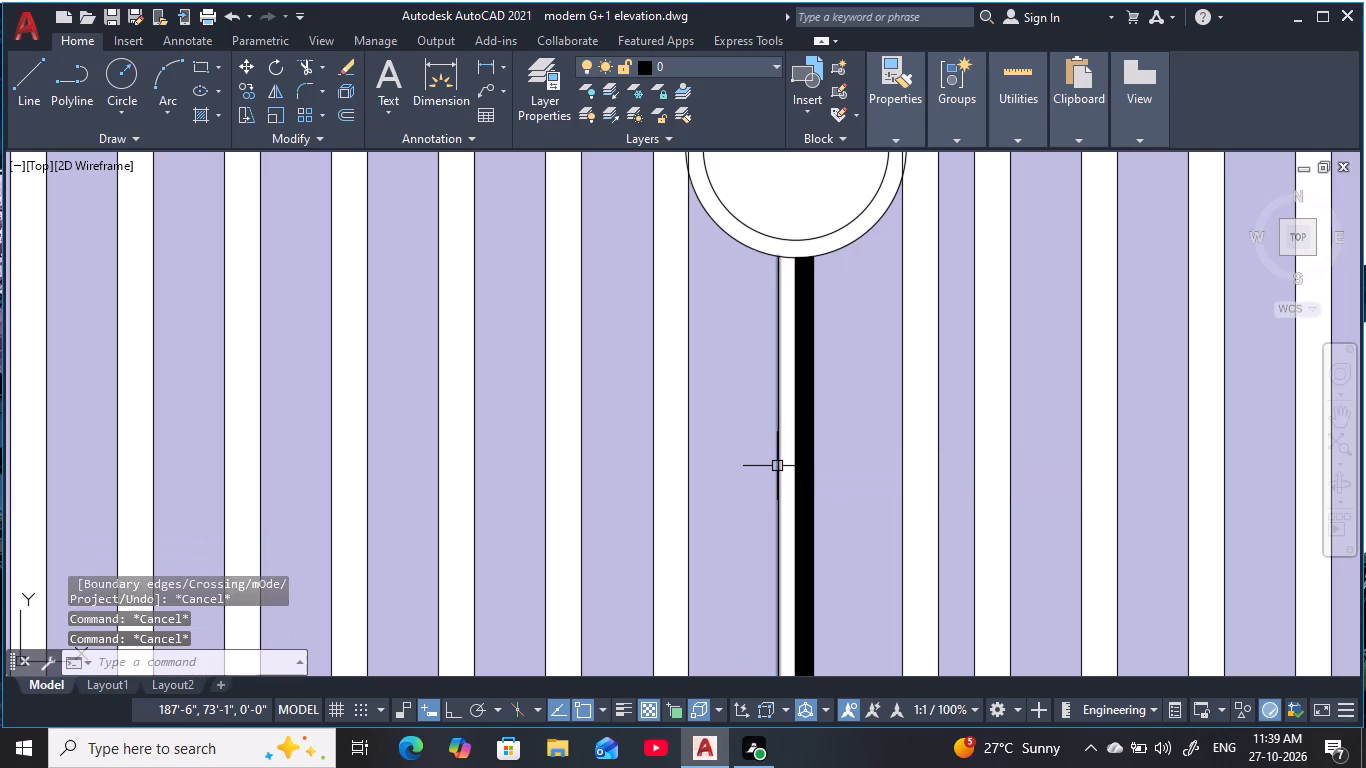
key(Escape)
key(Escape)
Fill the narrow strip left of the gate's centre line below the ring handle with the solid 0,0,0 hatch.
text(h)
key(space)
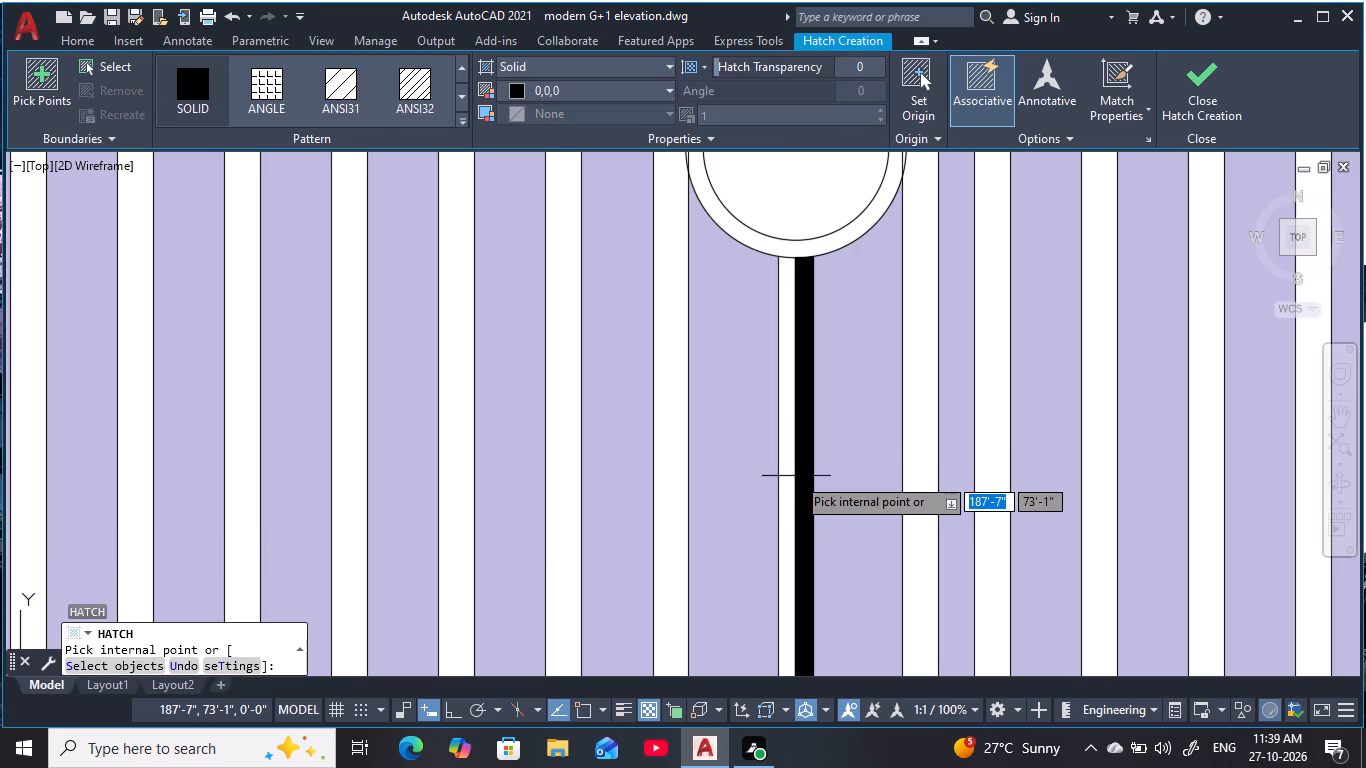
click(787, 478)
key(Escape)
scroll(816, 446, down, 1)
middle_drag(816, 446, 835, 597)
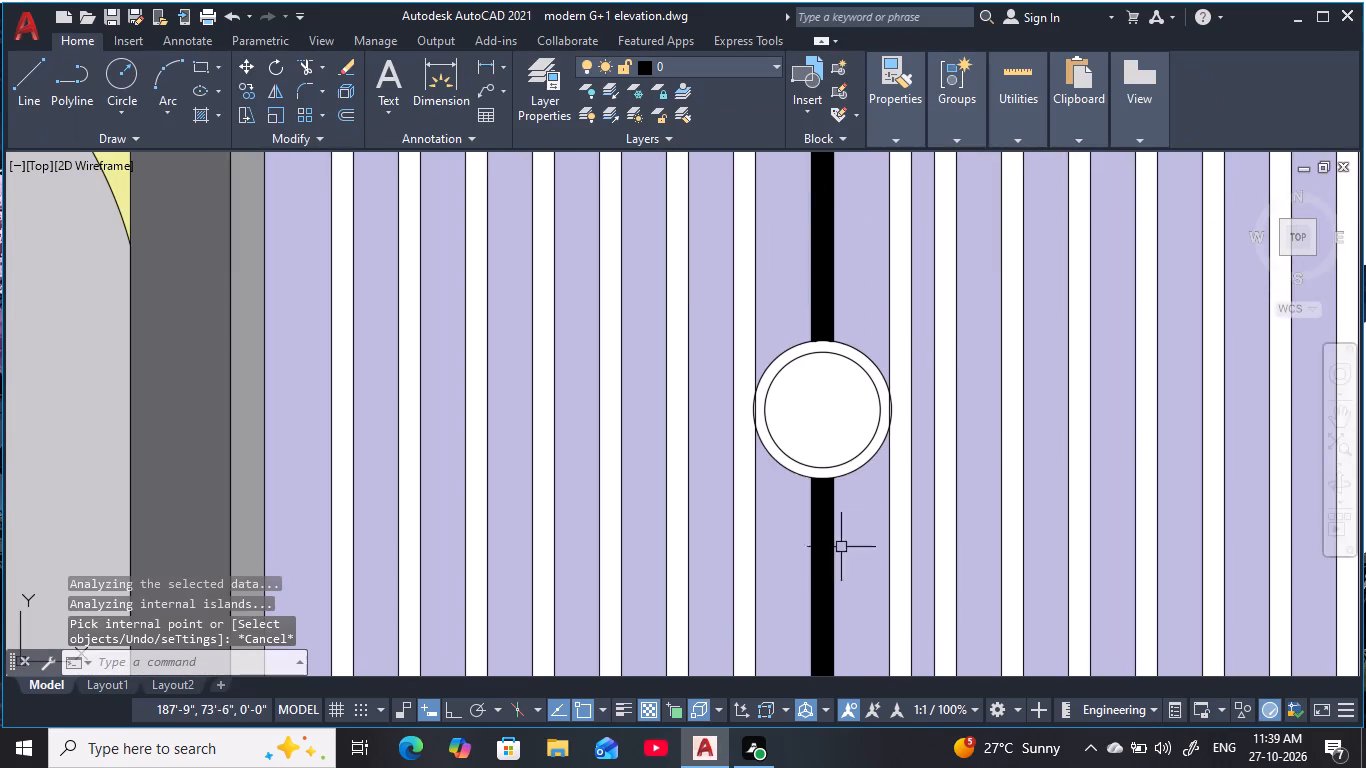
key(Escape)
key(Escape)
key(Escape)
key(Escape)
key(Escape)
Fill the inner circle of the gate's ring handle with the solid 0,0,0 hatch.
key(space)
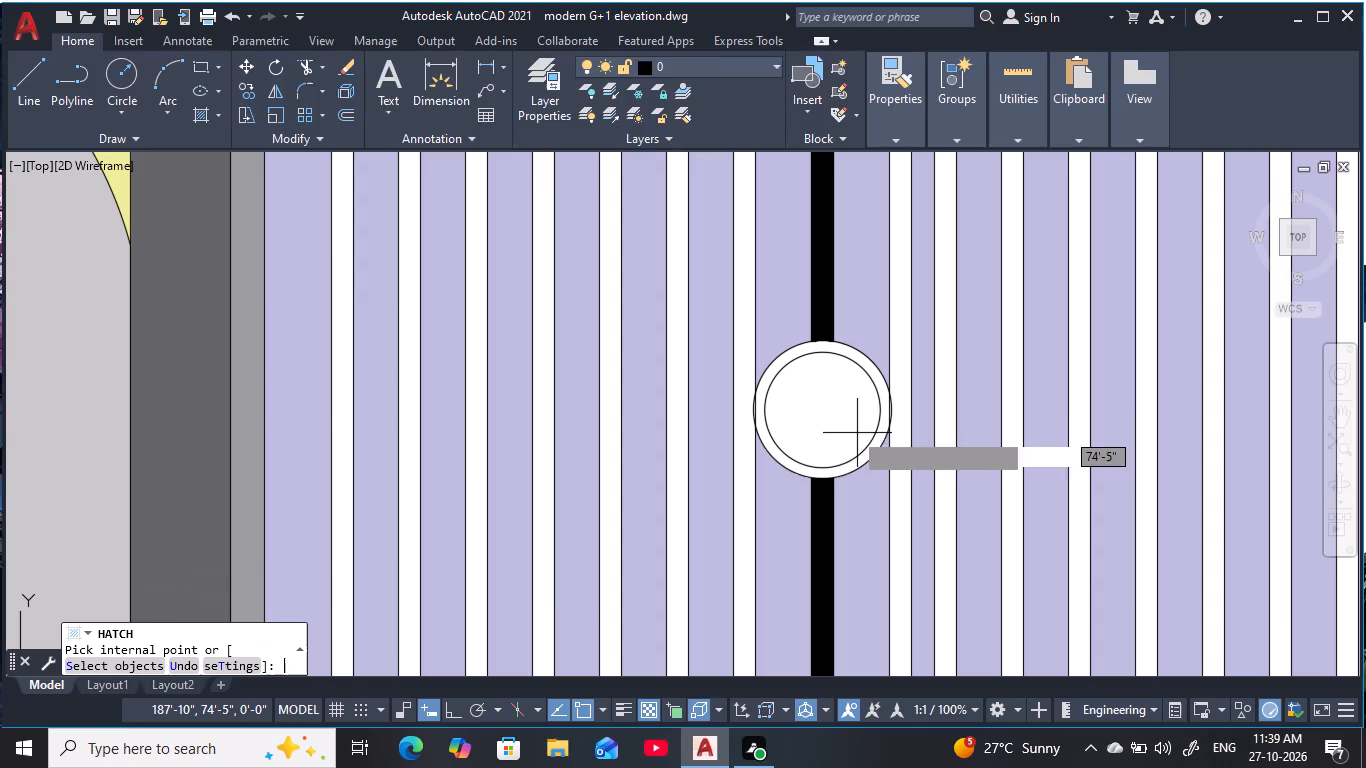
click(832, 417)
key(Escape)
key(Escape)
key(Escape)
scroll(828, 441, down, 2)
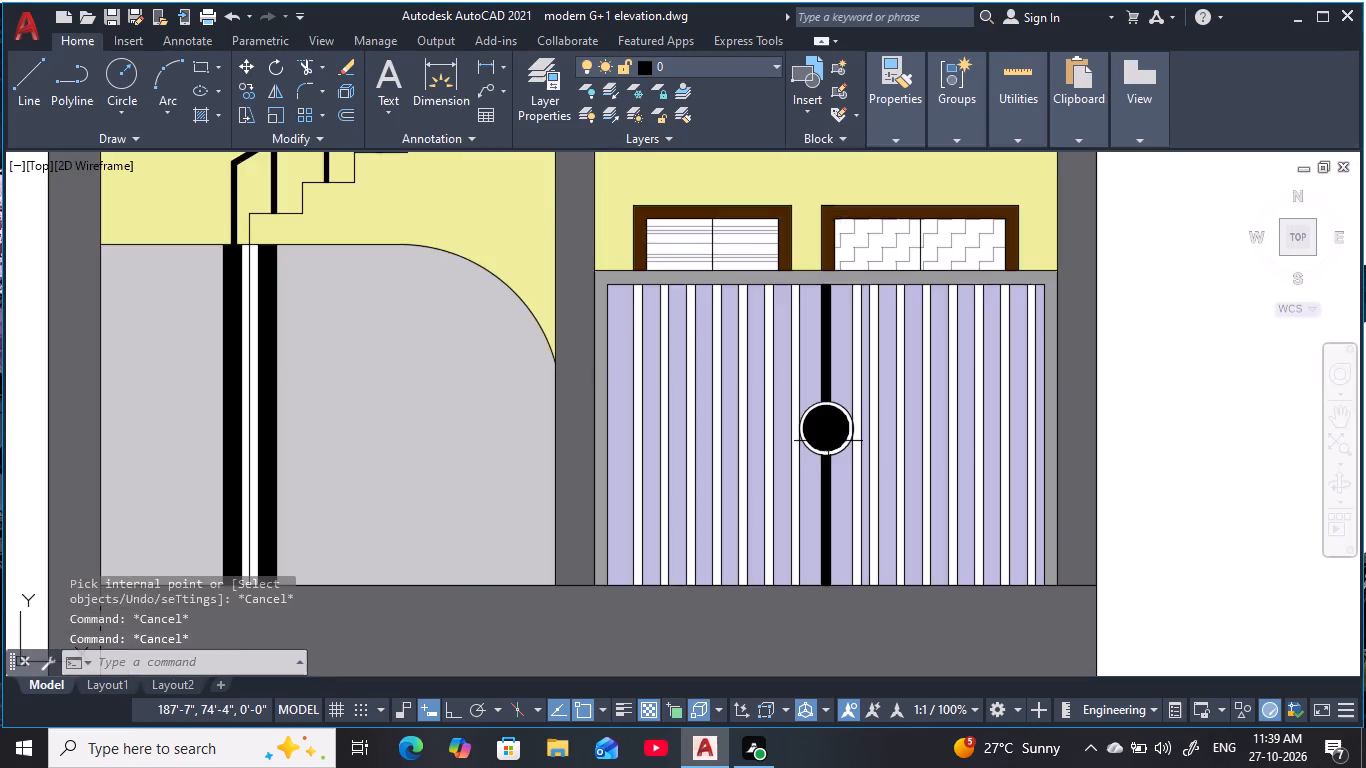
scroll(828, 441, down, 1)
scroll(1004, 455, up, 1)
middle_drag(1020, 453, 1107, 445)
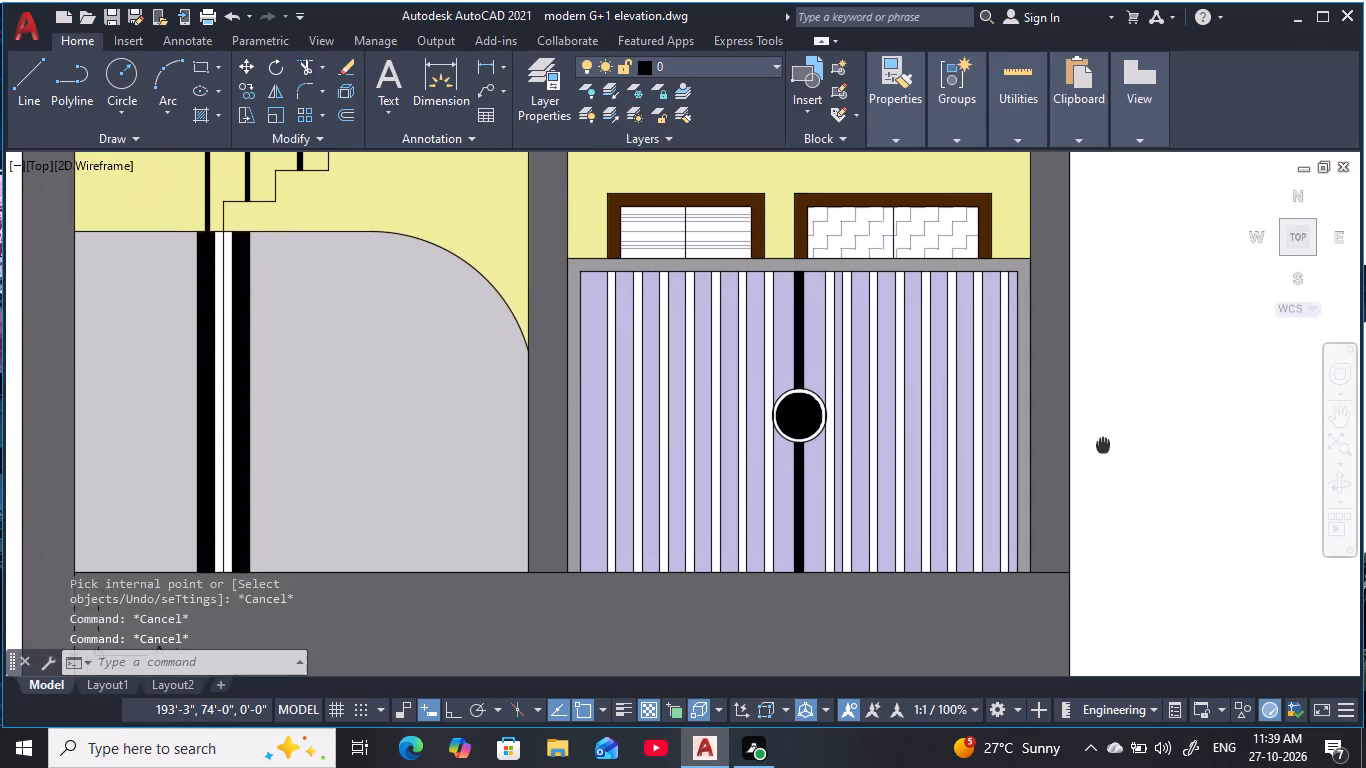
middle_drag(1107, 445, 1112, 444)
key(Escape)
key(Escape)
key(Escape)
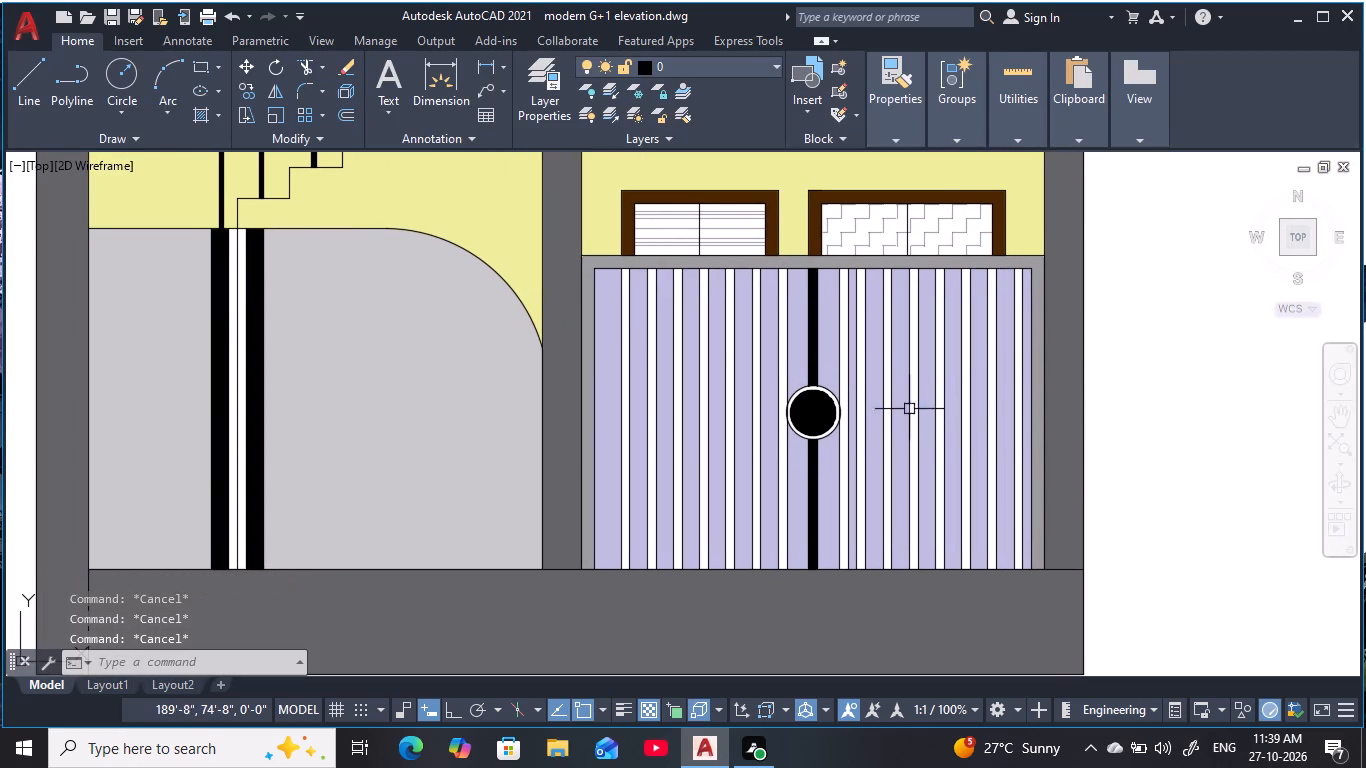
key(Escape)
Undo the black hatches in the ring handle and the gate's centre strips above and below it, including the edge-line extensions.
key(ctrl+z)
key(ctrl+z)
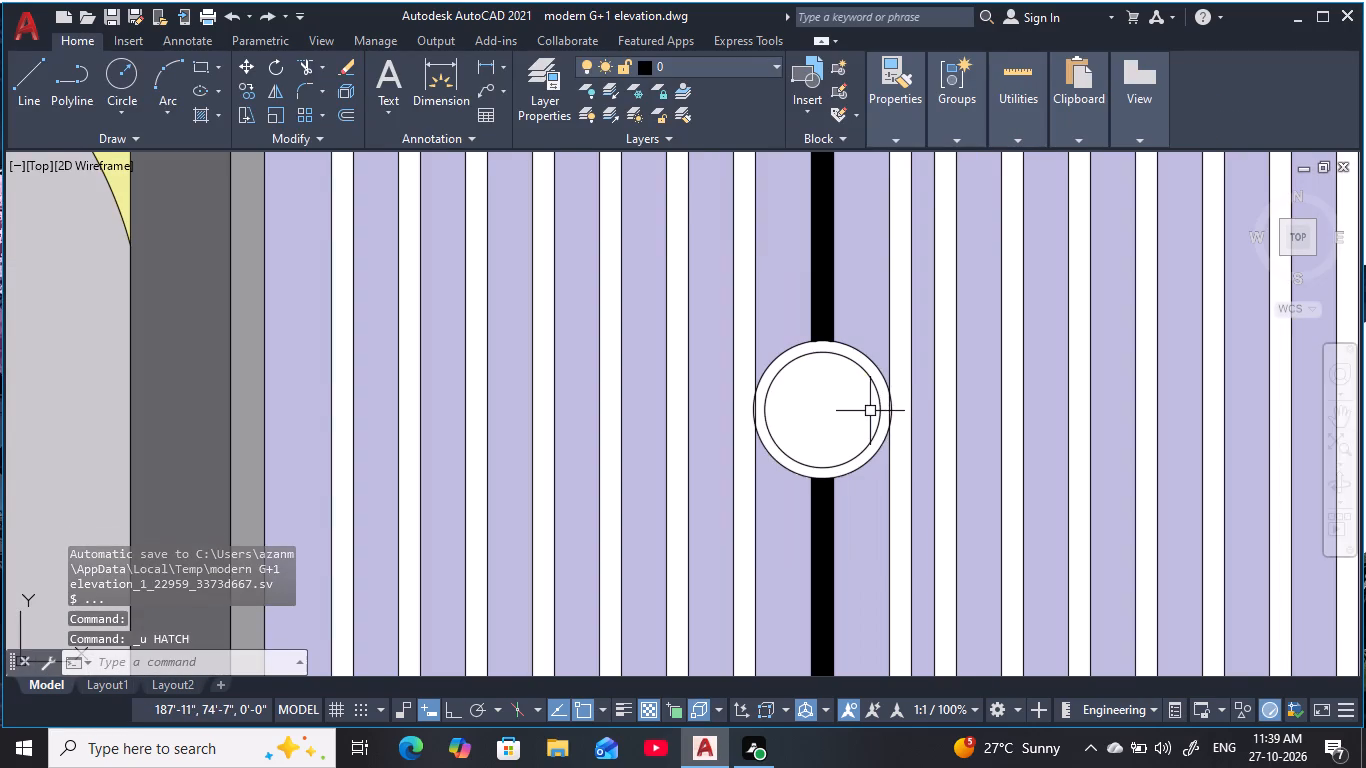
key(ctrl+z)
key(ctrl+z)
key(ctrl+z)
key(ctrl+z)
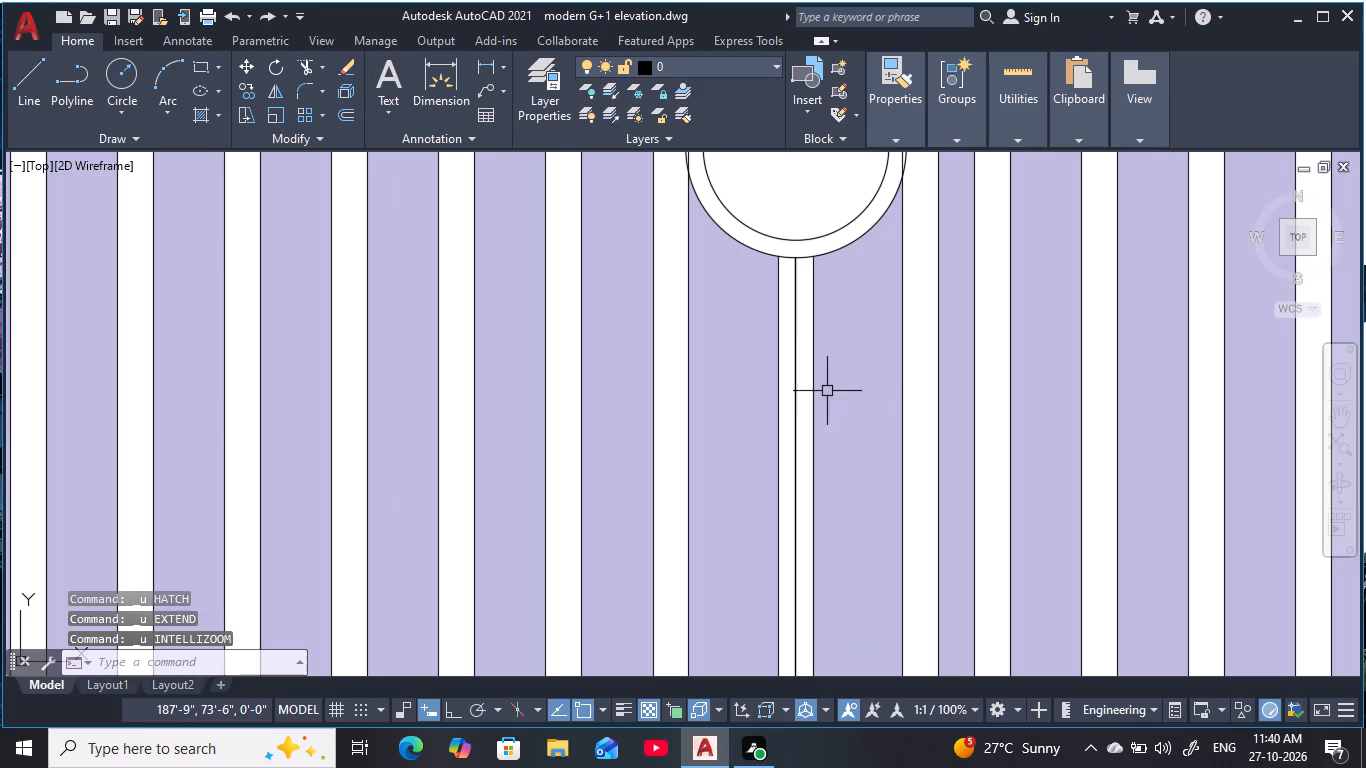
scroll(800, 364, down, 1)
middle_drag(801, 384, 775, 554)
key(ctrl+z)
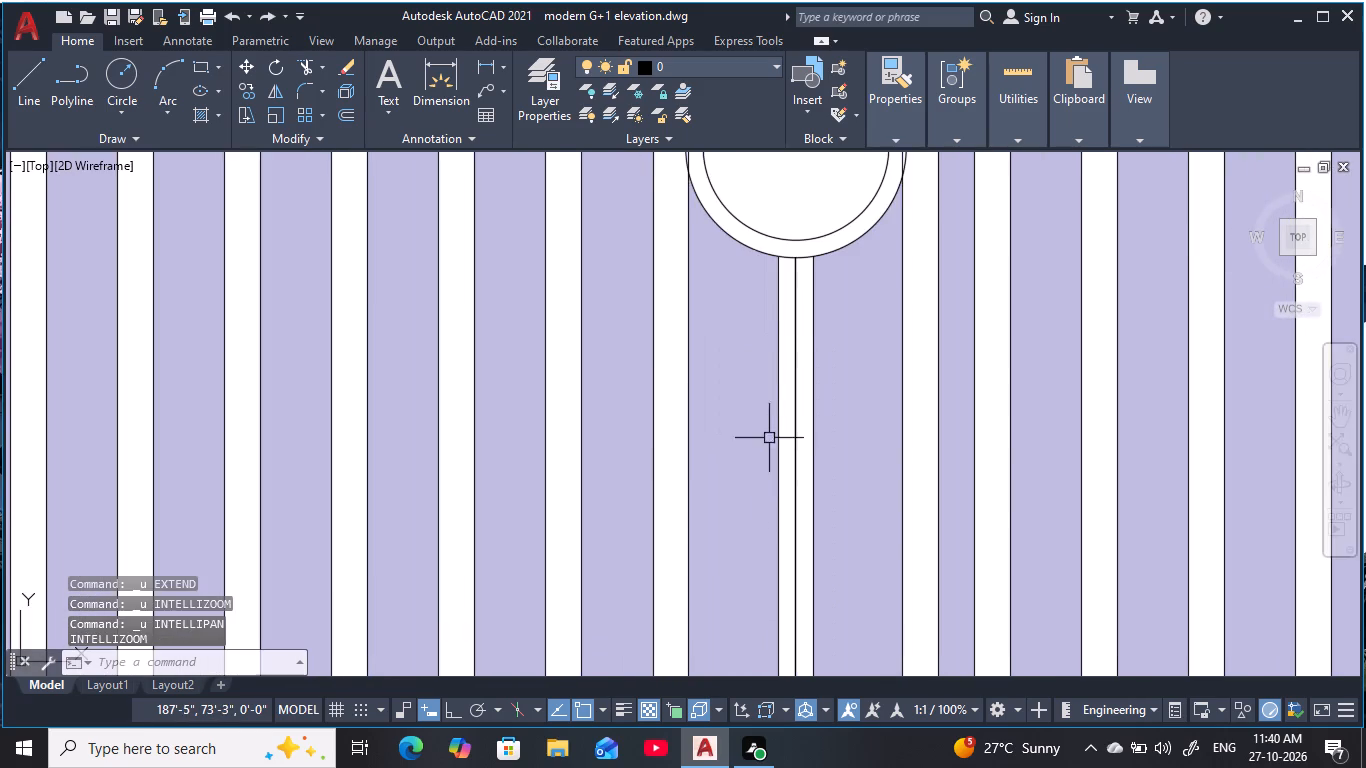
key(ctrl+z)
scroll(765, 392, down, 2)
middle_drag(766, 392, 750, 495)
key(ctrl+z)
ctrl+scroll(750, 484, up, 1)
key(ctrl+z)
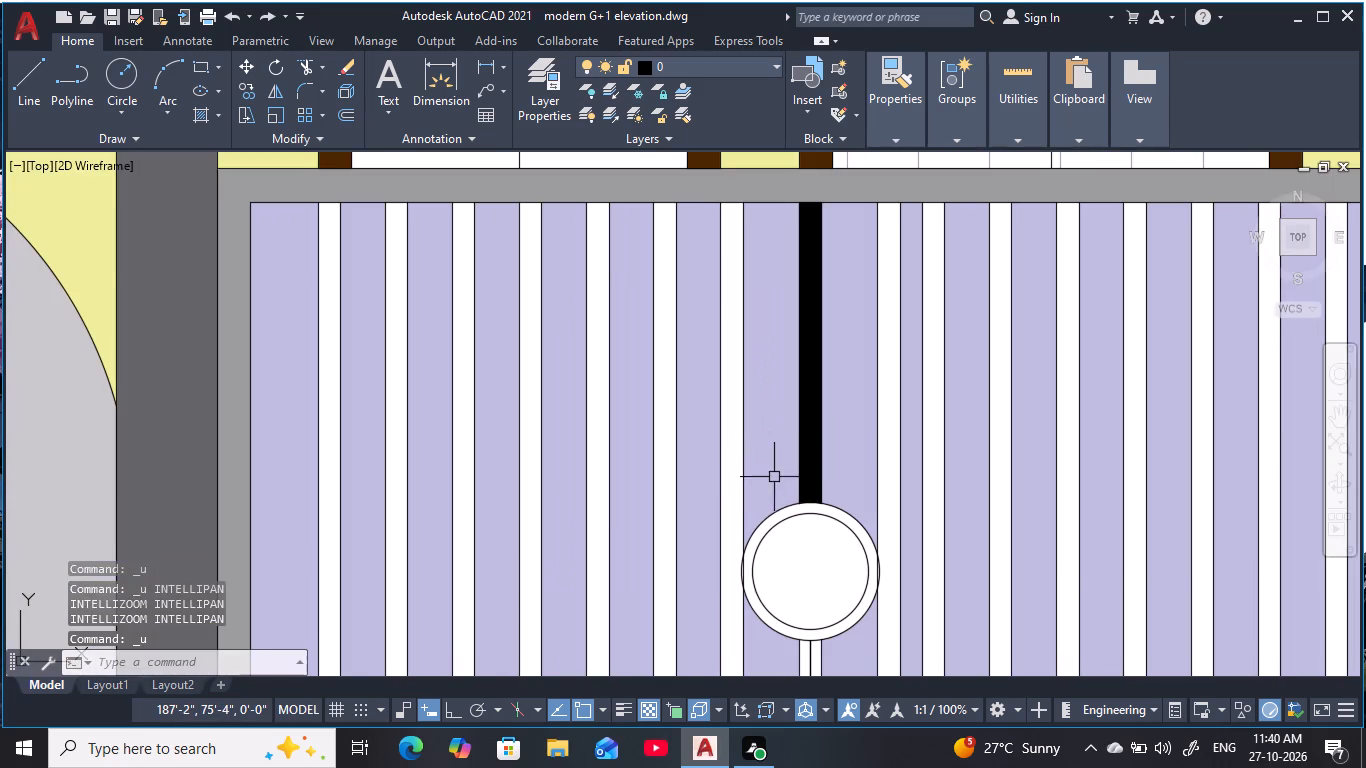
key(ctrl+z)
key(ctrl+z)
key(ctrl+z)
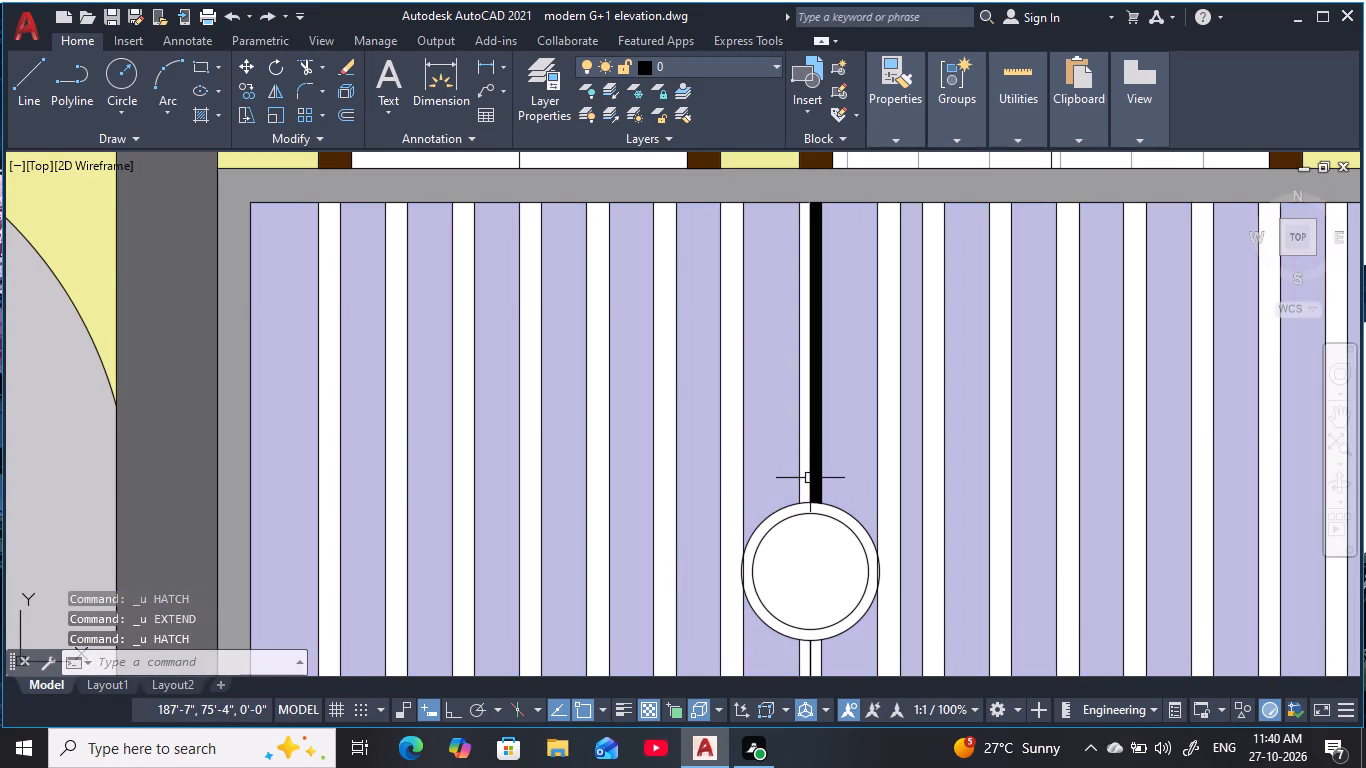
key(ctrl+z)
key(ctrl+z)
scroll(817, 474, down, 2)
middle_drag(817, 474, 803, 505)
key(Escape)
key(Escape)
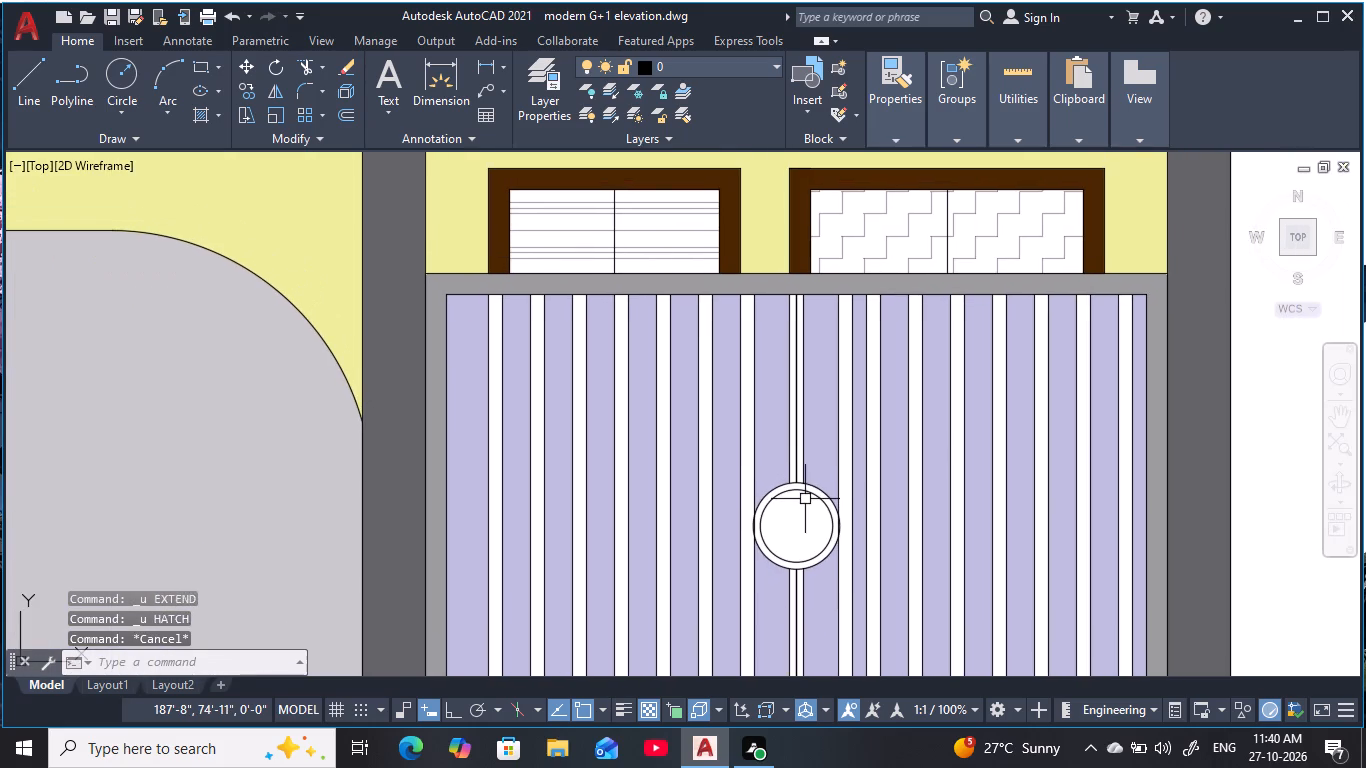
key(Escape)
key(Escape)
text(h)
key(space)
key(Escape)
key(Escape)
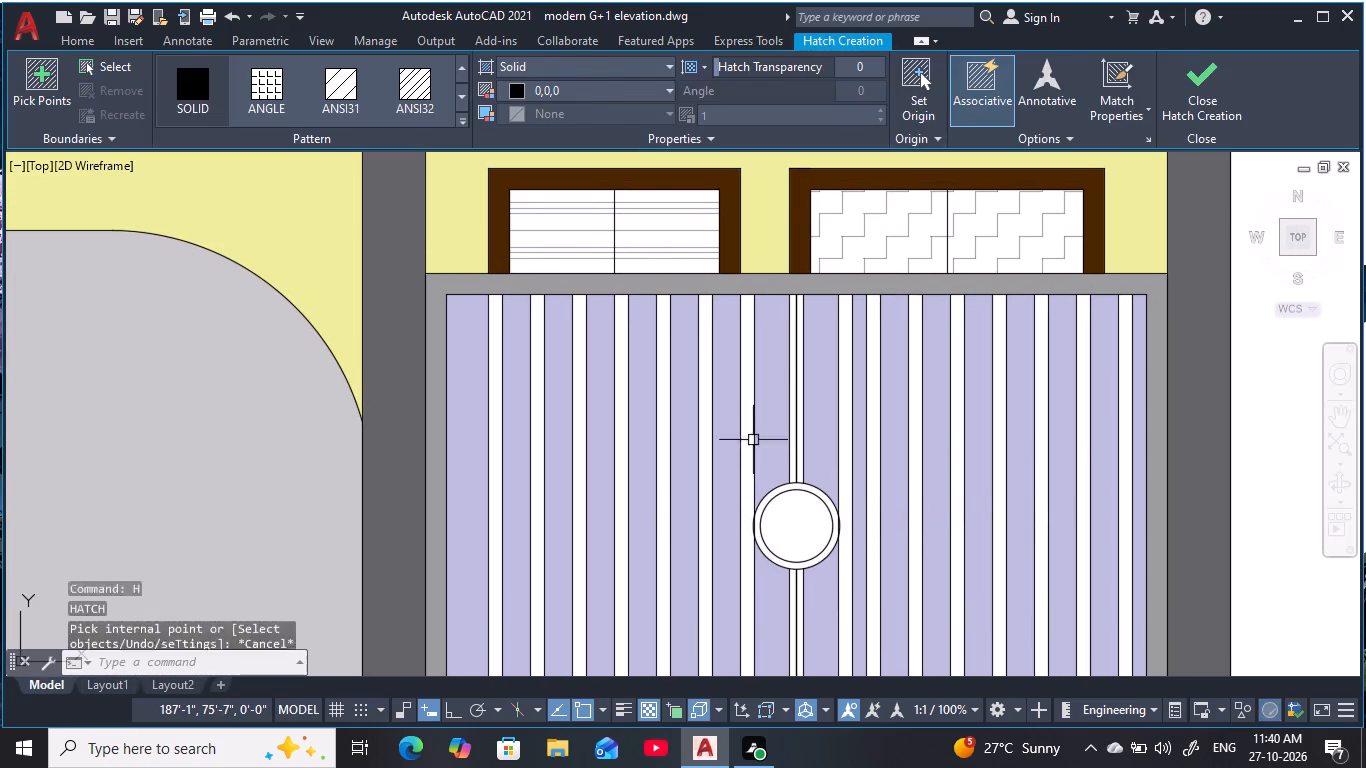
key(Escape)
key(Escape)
Save the elevation drawing.
scroll(784, 333, down, 1)
middle_drag(788, 335, 789, 354)
key(Escape)
key(Escape)
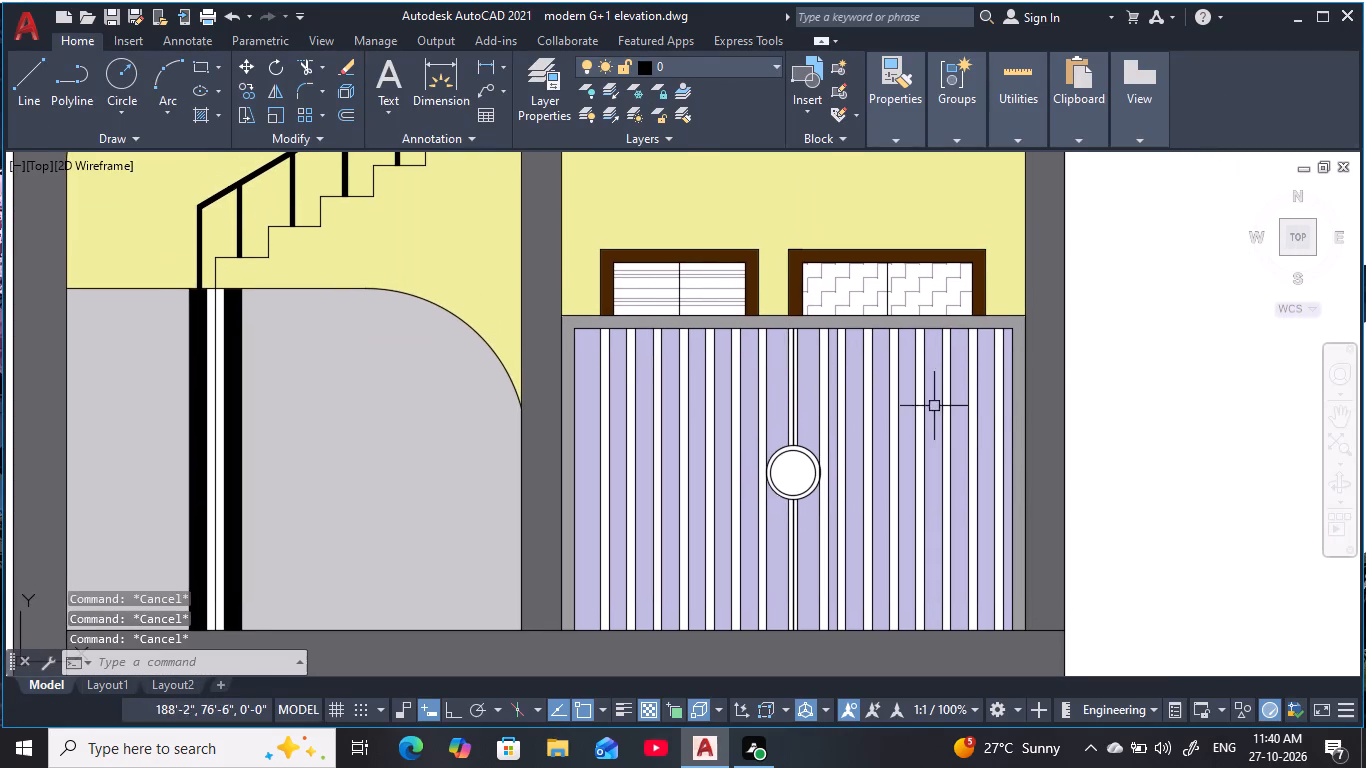
scroll(1002, 424, down, 2)
middle_drag(1094, 395, 1031, 467)
scroll(1039, 465, down, 1)
middle_drag(1039, 465, 1042, 466)
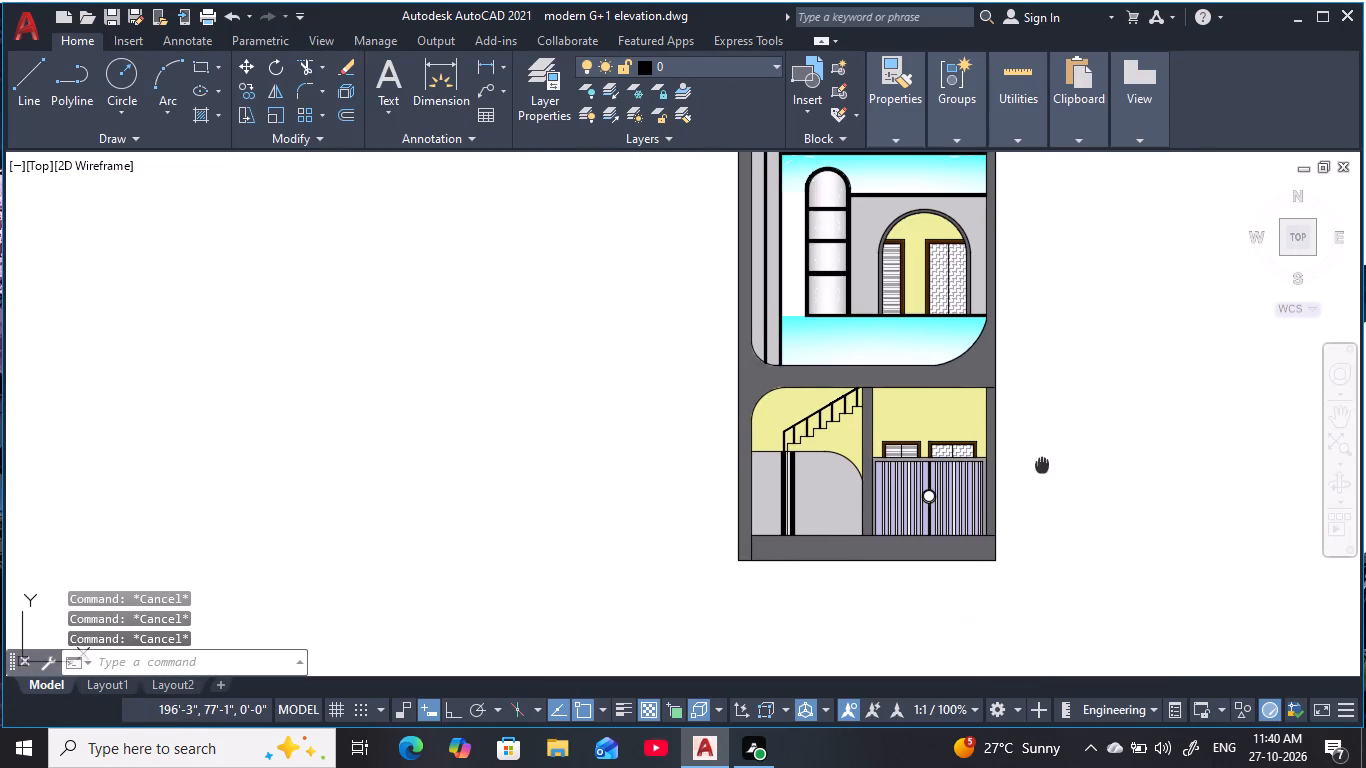
middle_drag(1042, 466, 980, 542)
key(Escape)
key(Escape)
key(Escape)
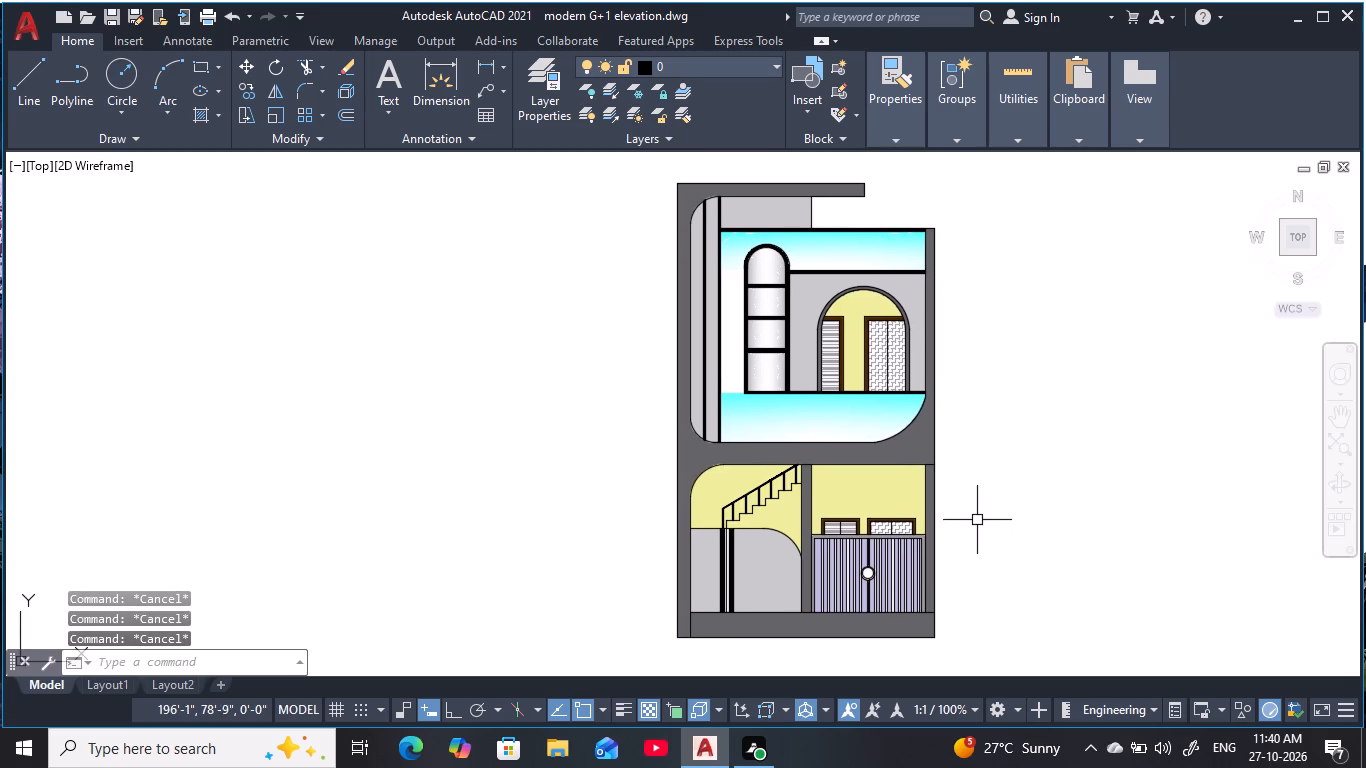
key(Escape)
key(Escape)
key(Escape)
key(Escape)
key(Escape)
key(Escape)
key(Escape)
key(Escape)
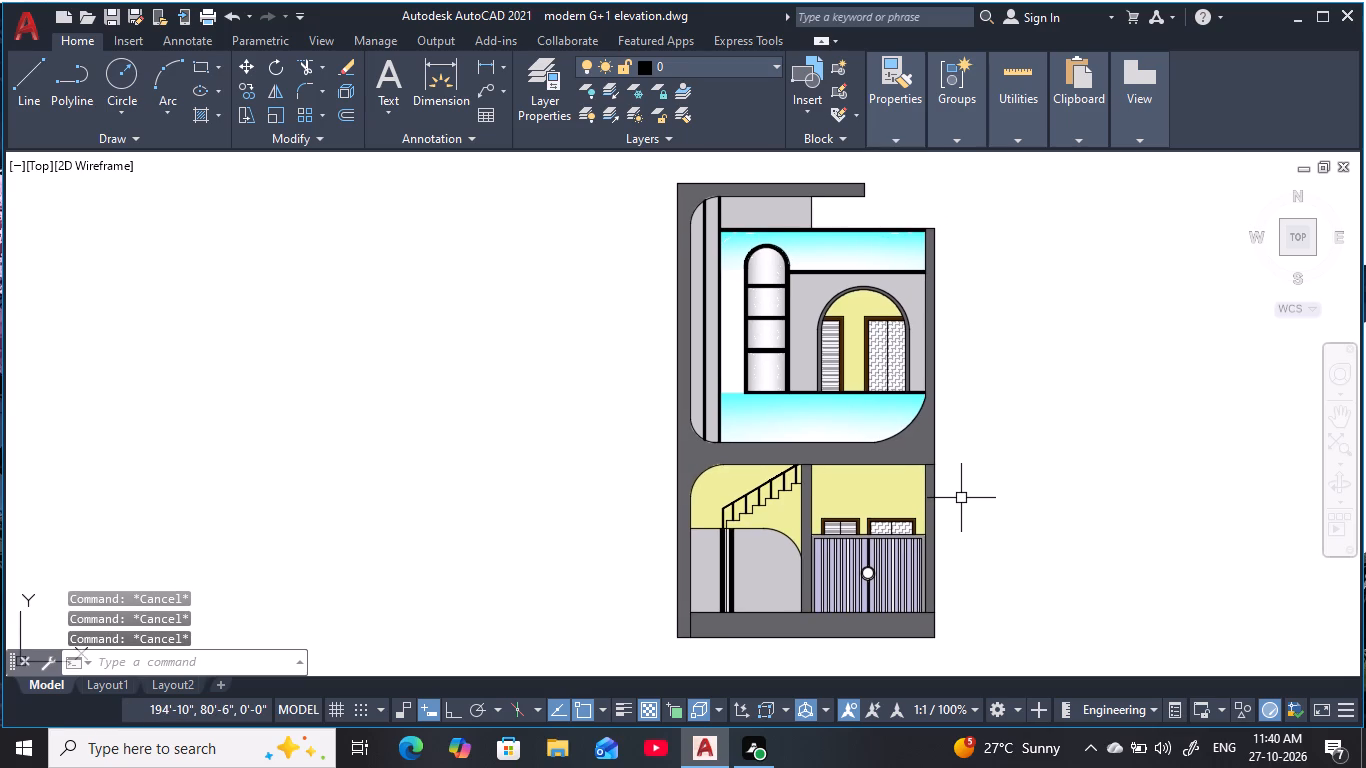
key(ctrl+s)
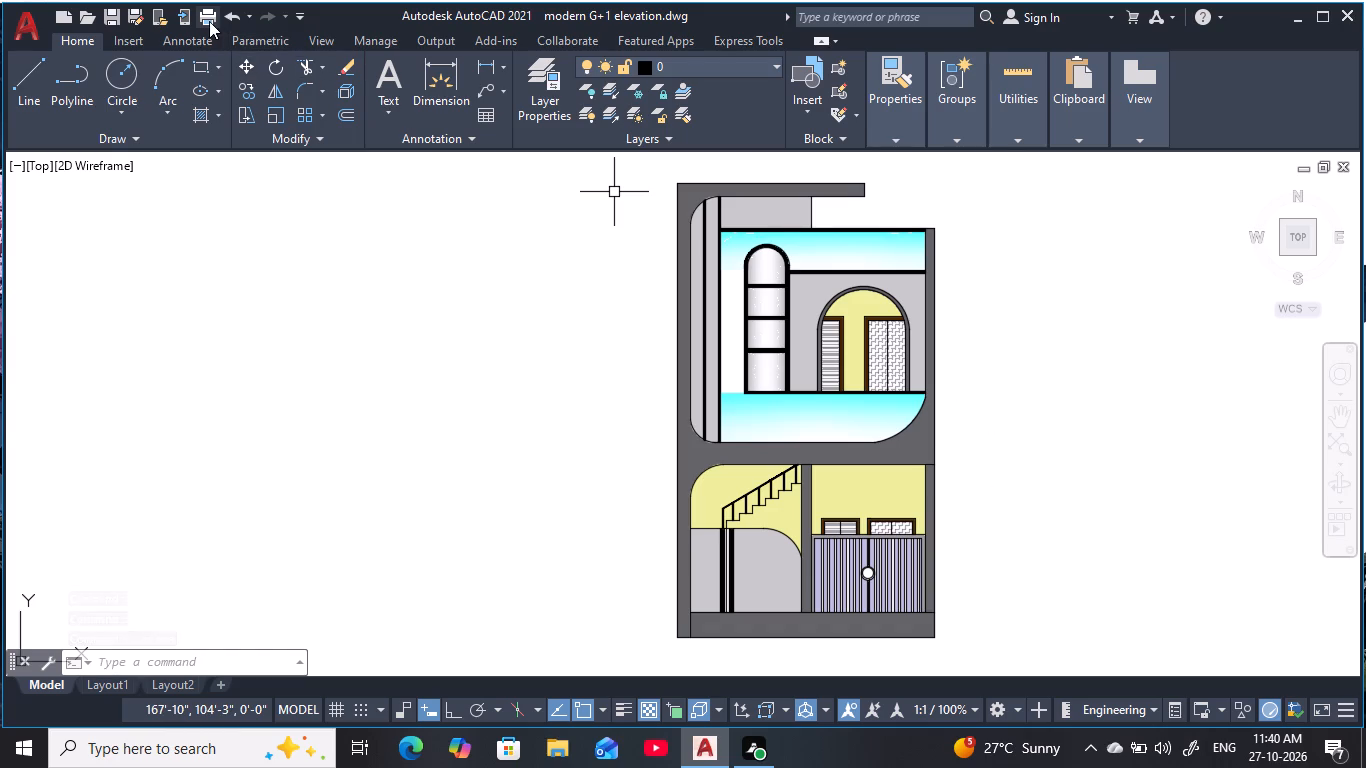
Query the drawing's log file name with LOGFILENAME.
text(lo)
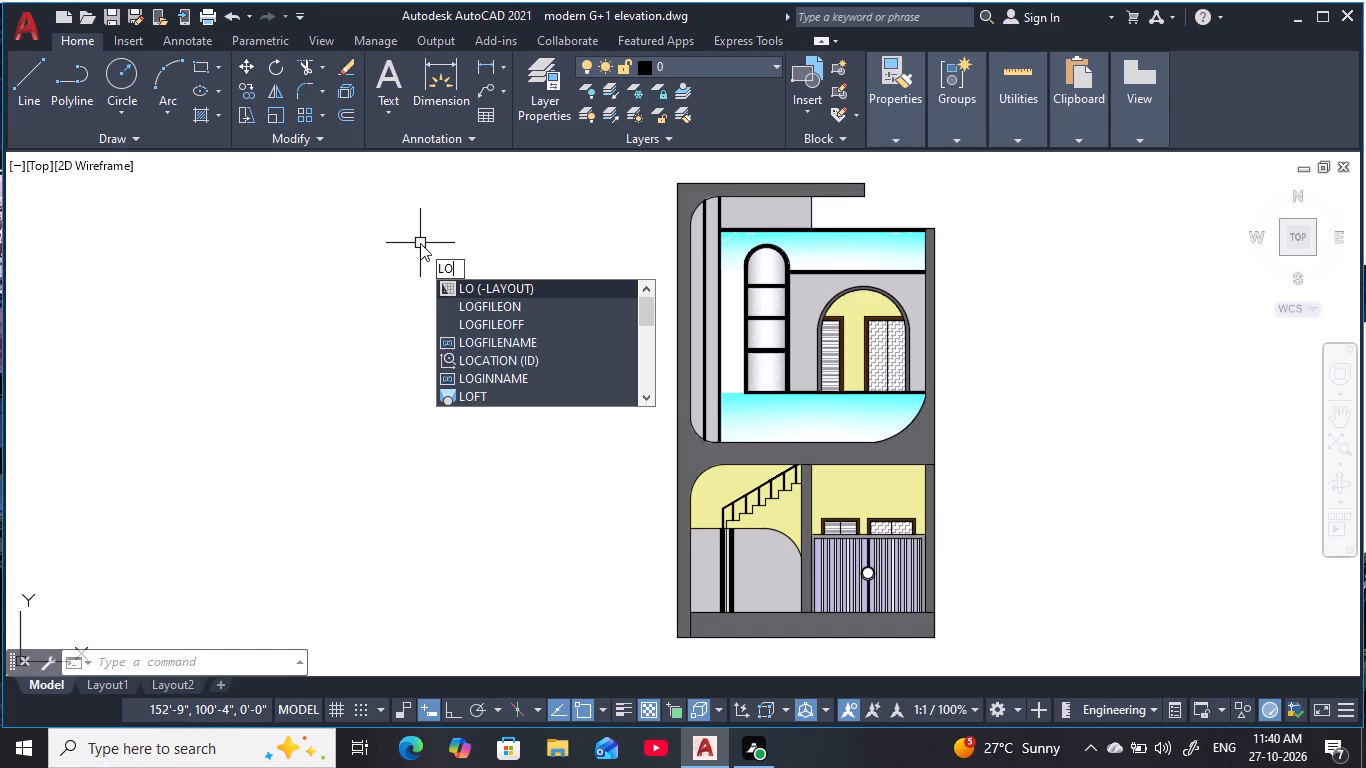
key(g)
click(516, 327)
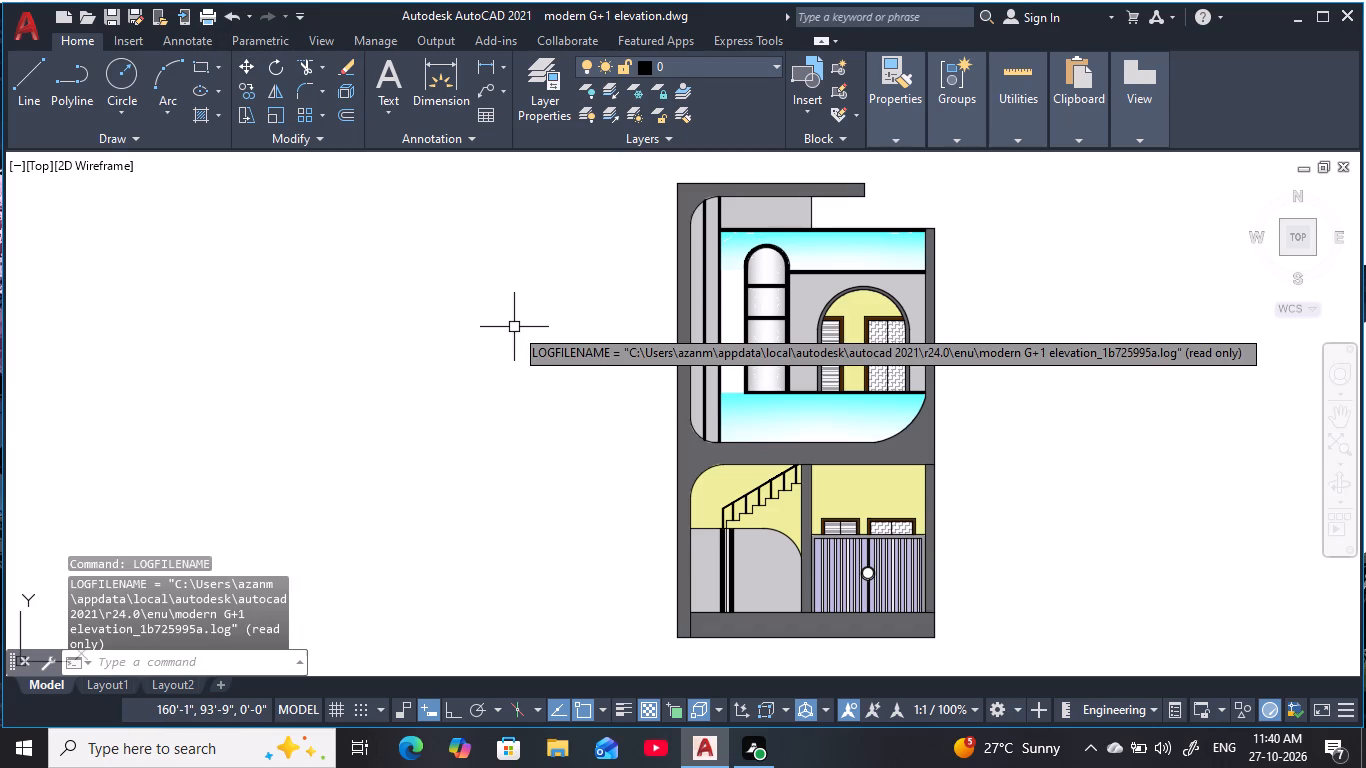
key(Return)
key(Escape)
key(Escape)
key(Escape)
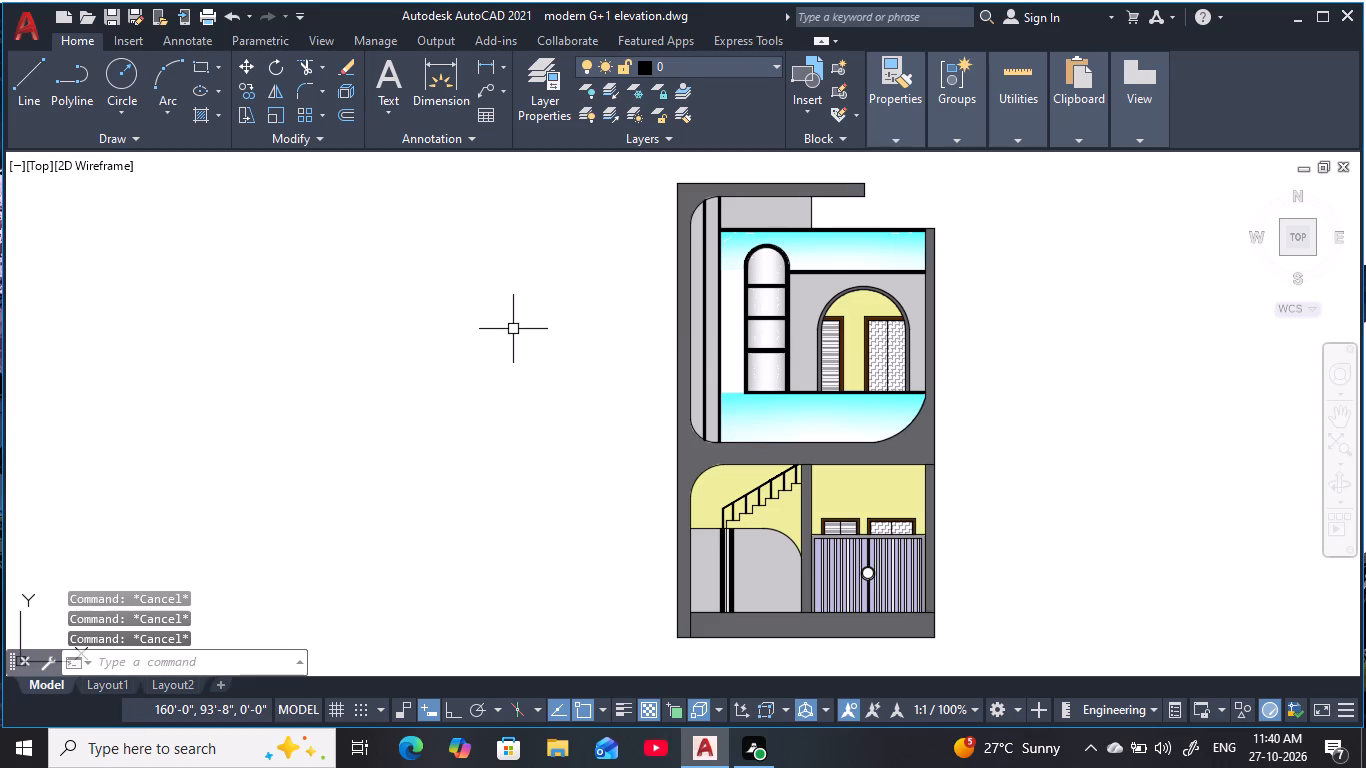
Turn off log file recording with LOGFILEOFF.
text(log)
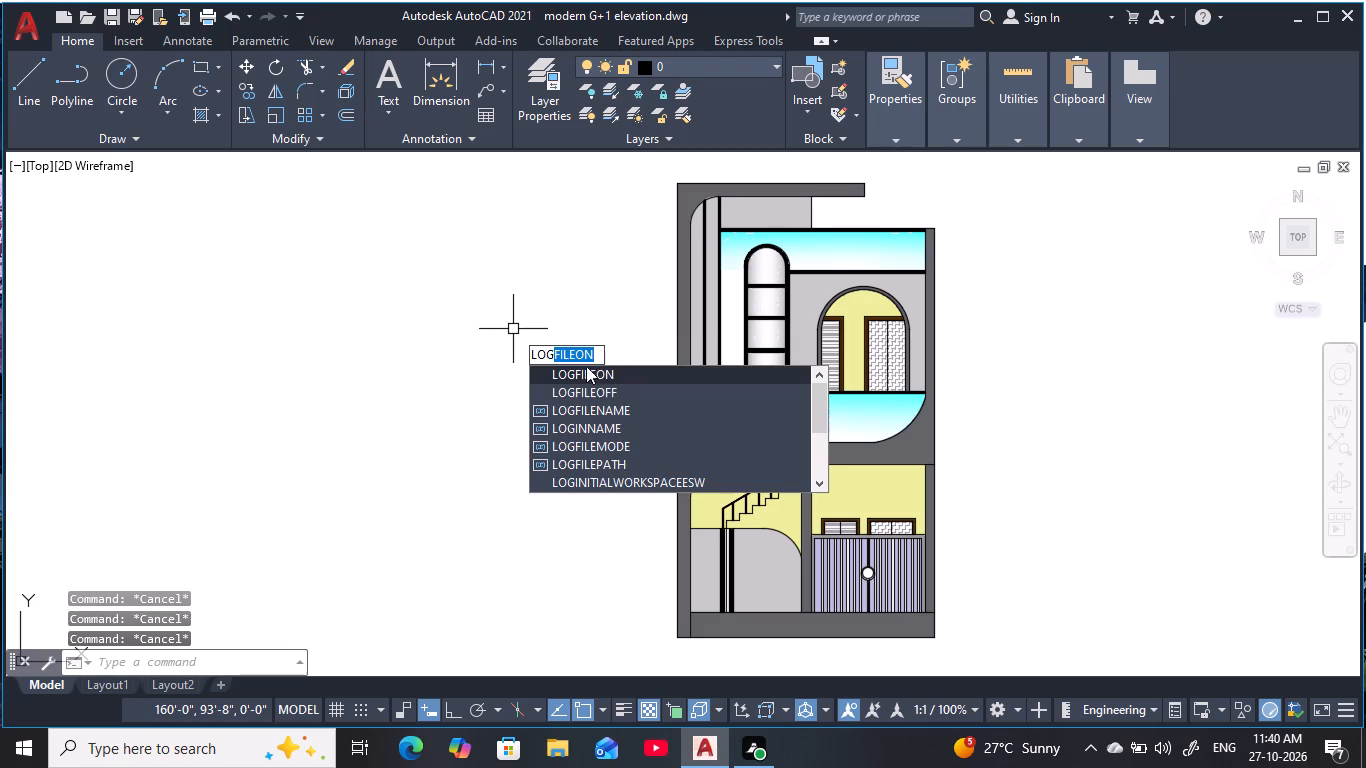
click(605, 391)
key(Escape)
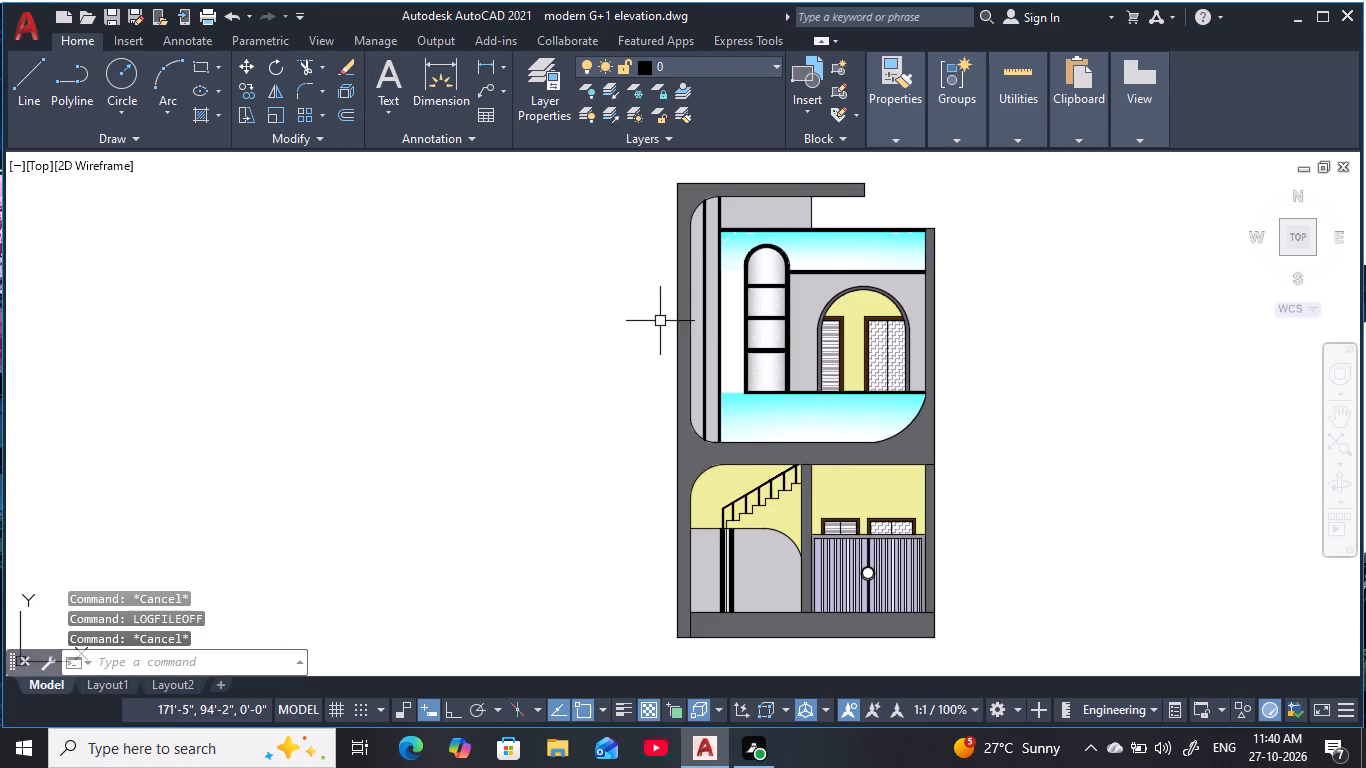
key(Escape)
key(Escape)
key(Escape)
key(Escape)
key(Escape)
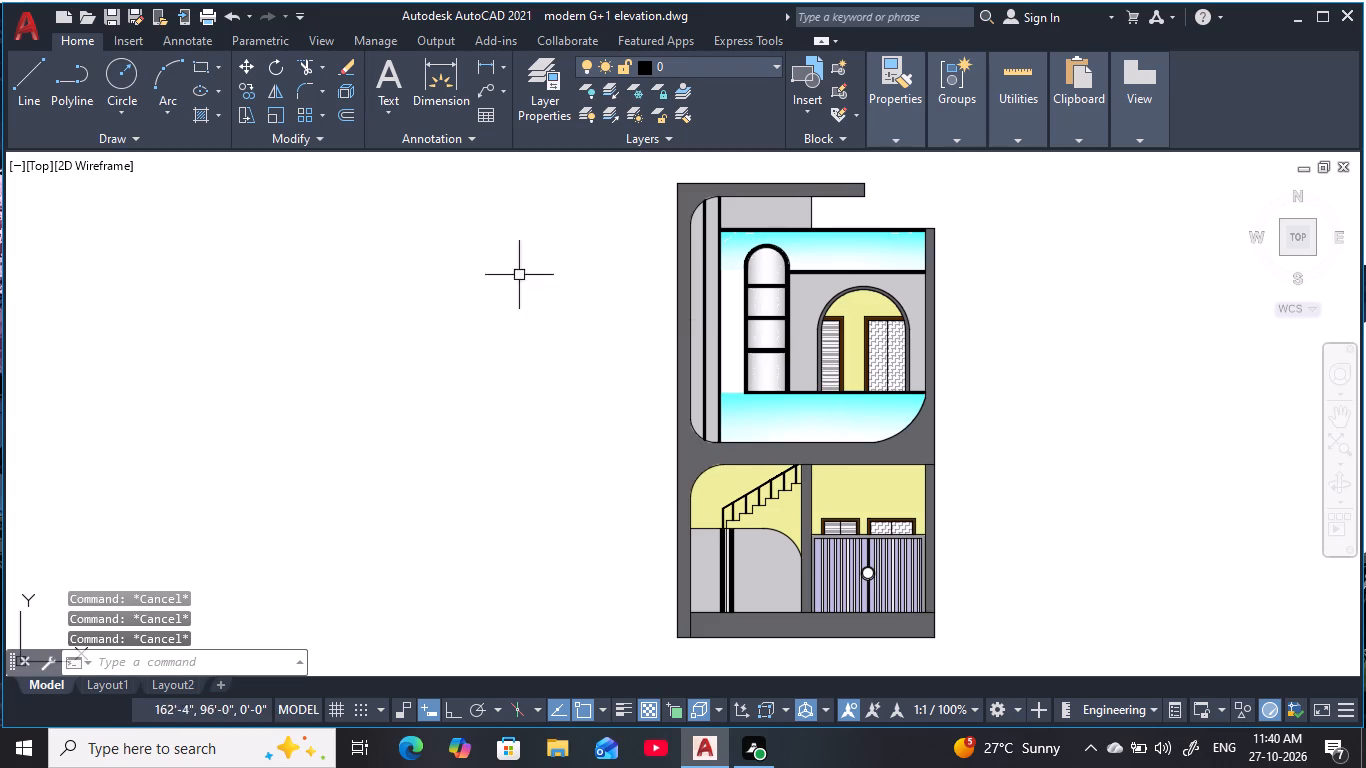
Set up a plot with the DWG To PDF.pc3 plotter and a window plot area enclosing the whole elevation.
click(200, 17)
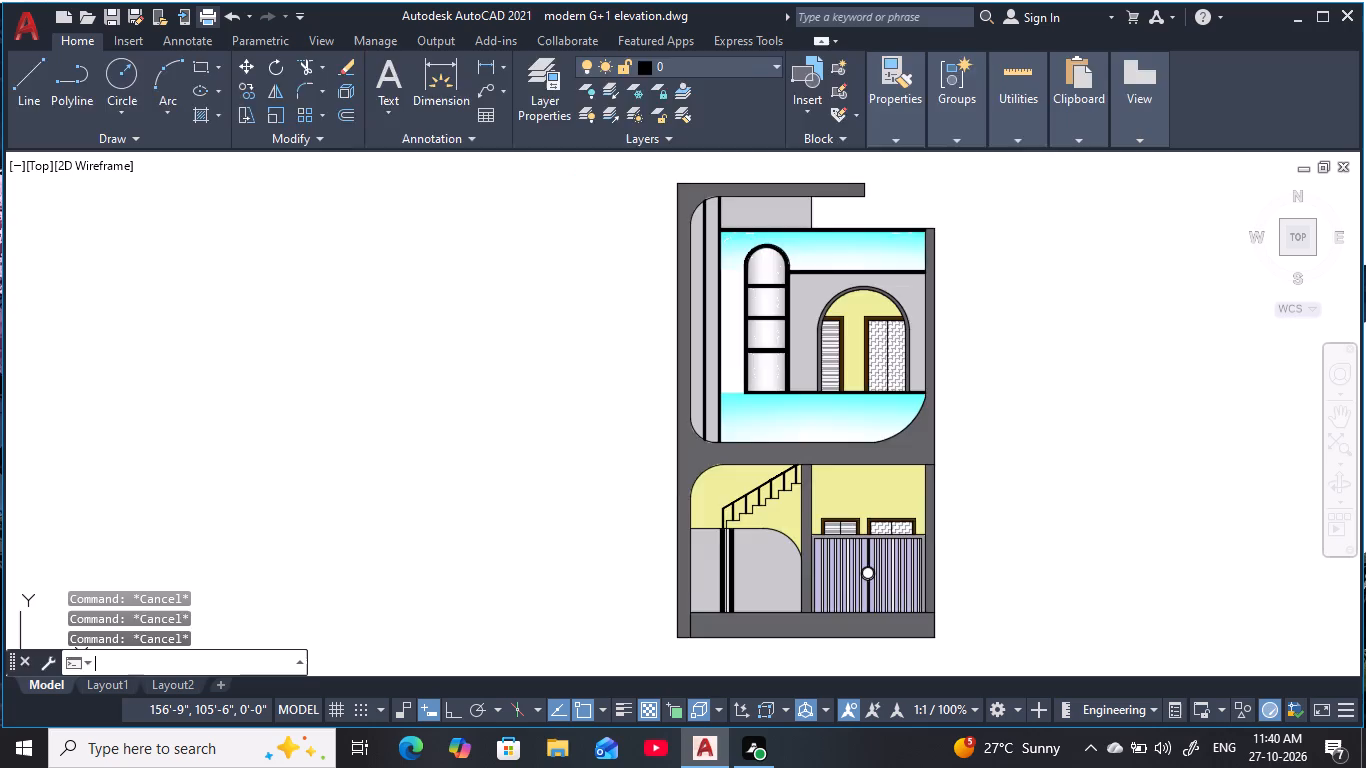
click(573, 220)
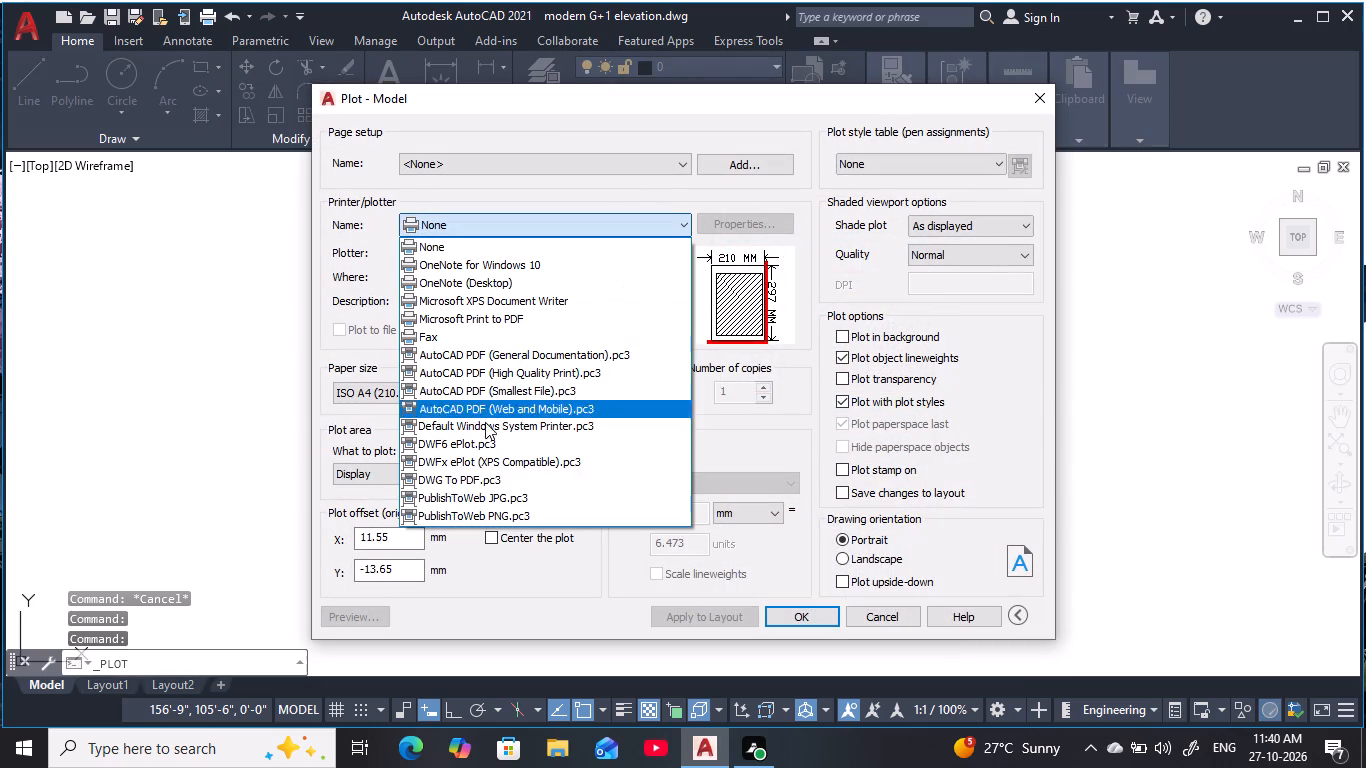
click(487, 486)
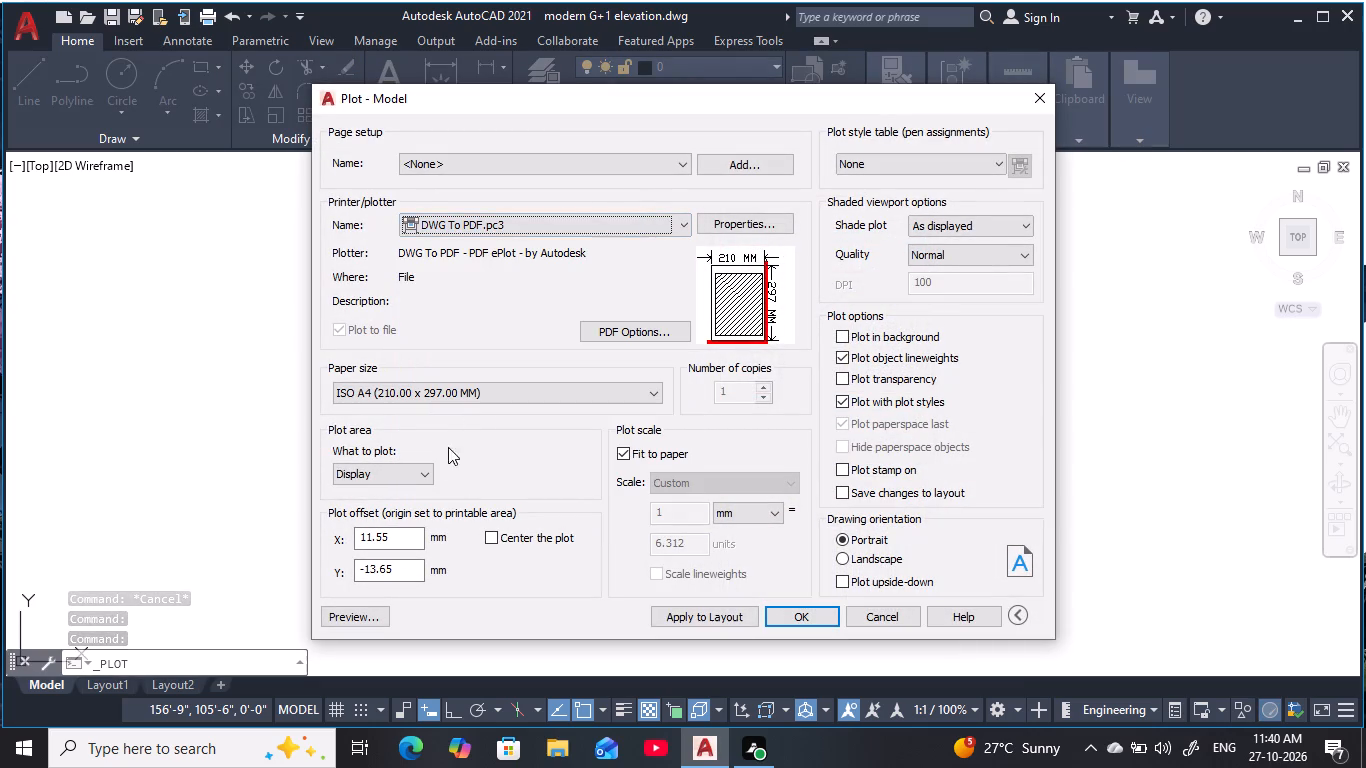
click(423, 471)
click(387, 532)
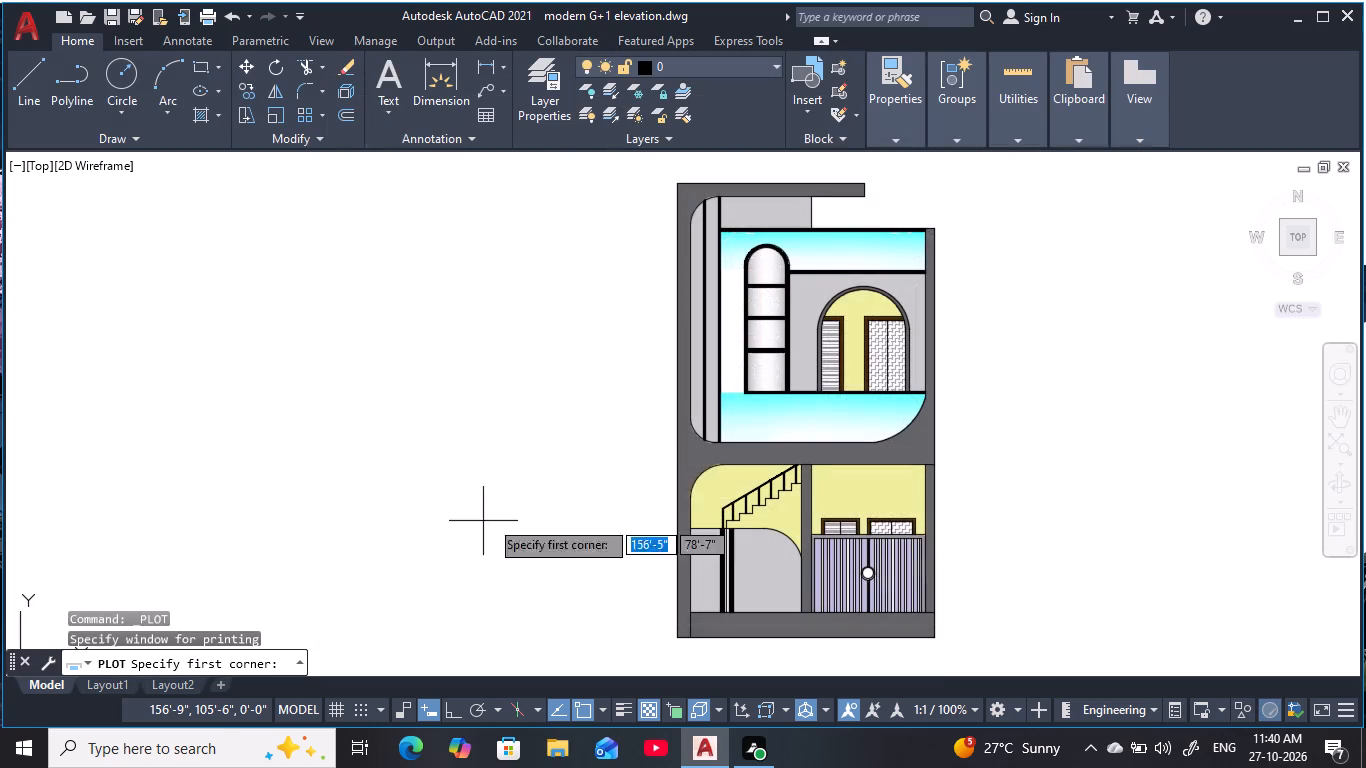
click(653, 171)
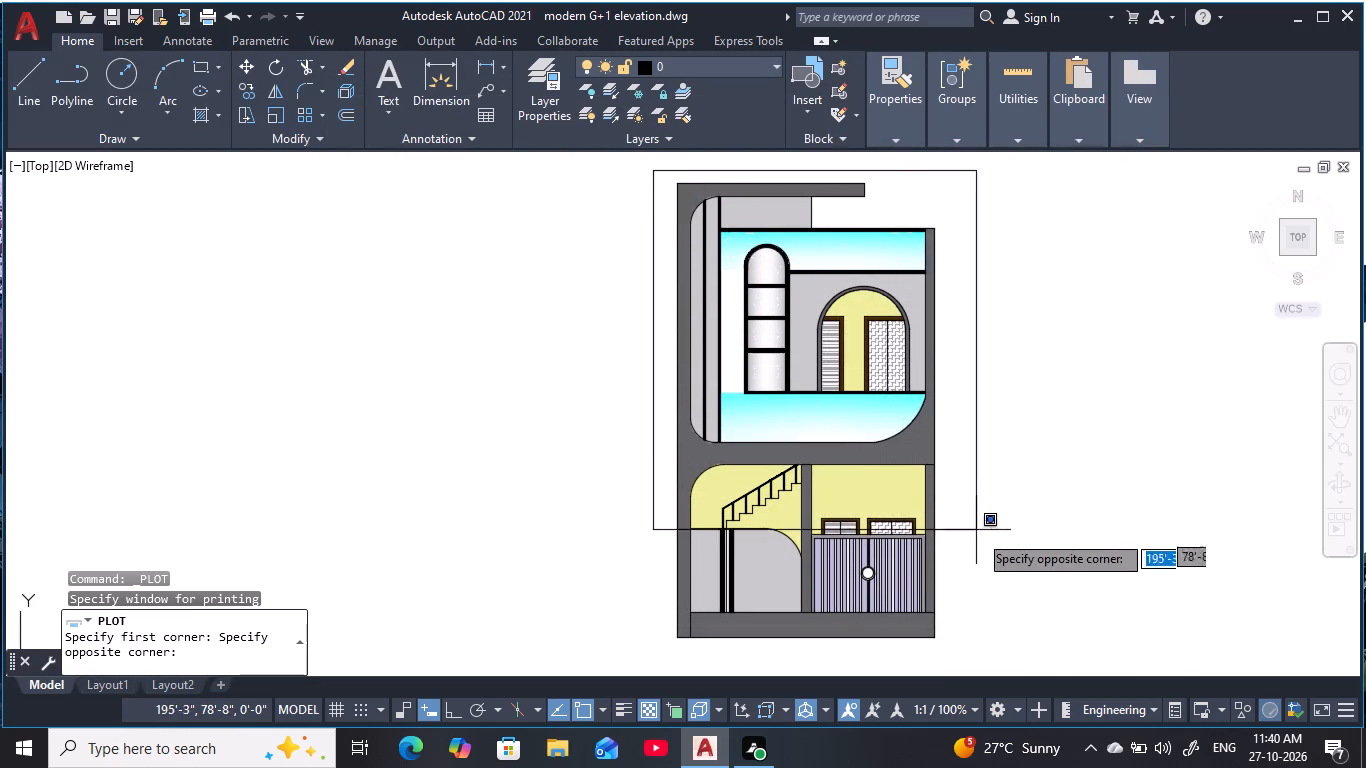
click(955, 651)
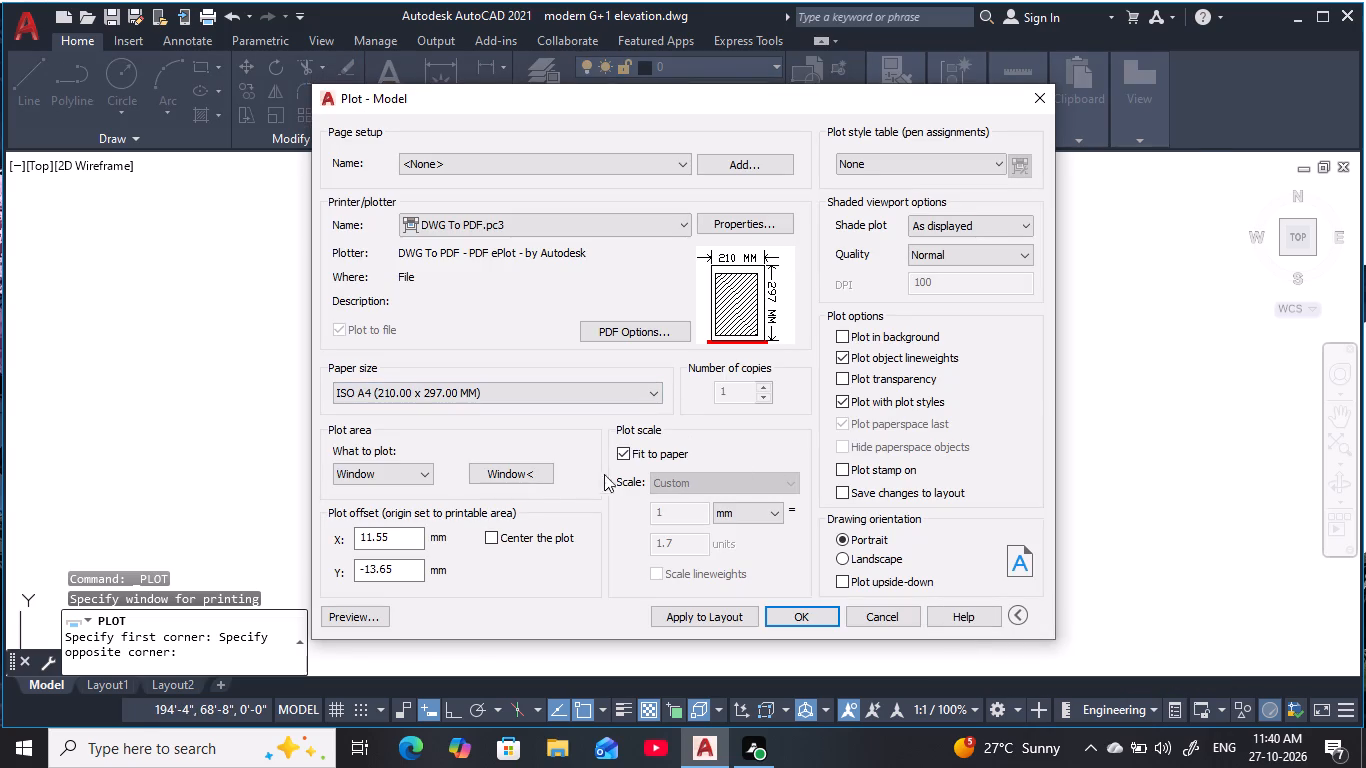
Center the plot on the sheet and plot the elevation to "modern G+1 elevation-Model.pdf" in the Documents folder.
click(494, 534)
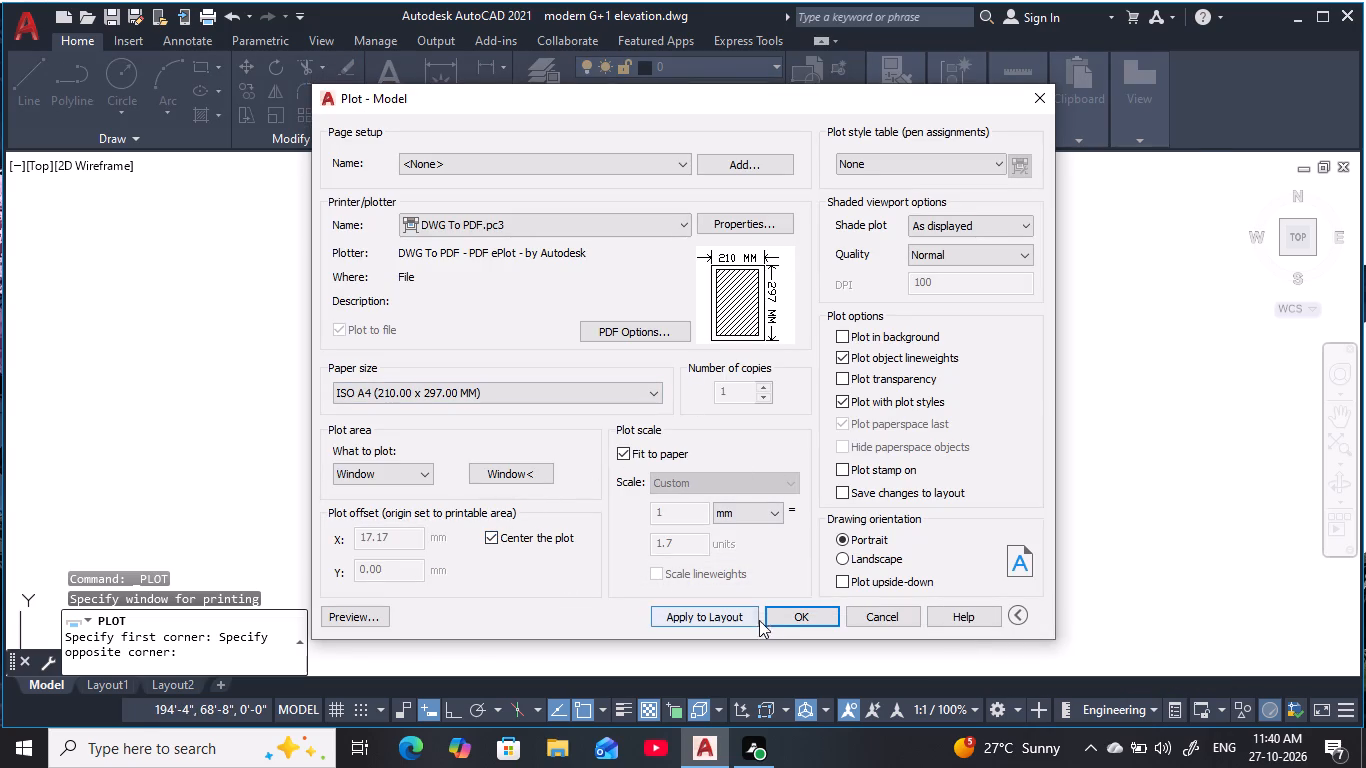
click(778, 620)
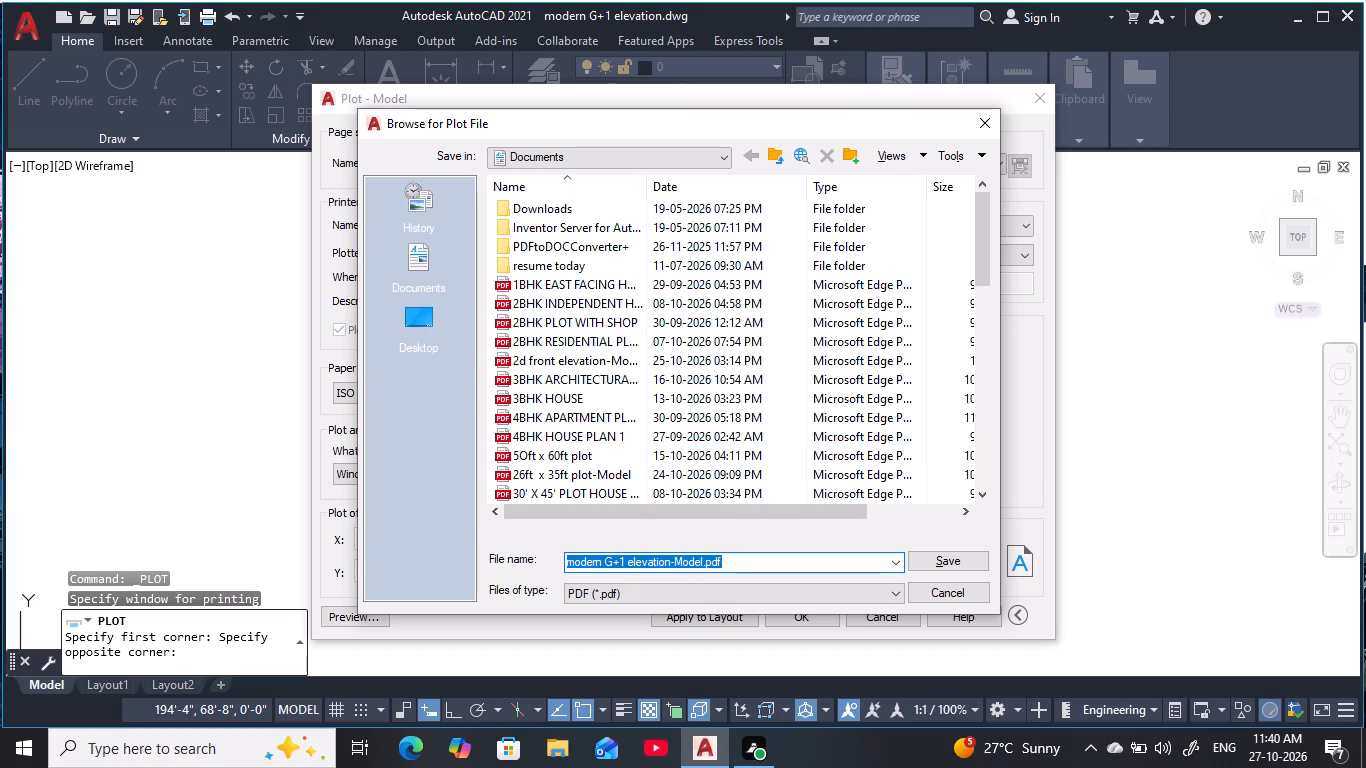
click(733, 565)
key(Return)
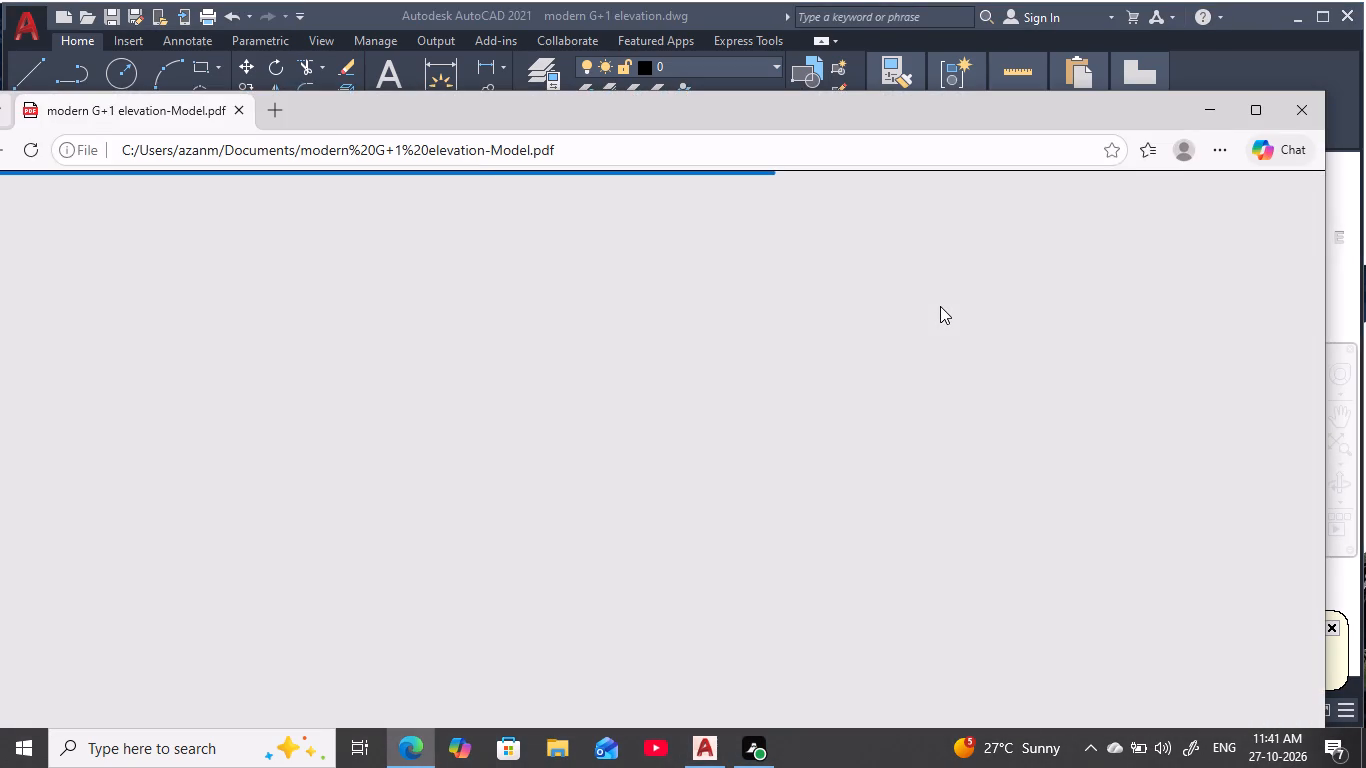
Review the plotted elevation PDF from roof to ground floor in Microsoft Edge and close it.
scroll(851, 439, down, 6)
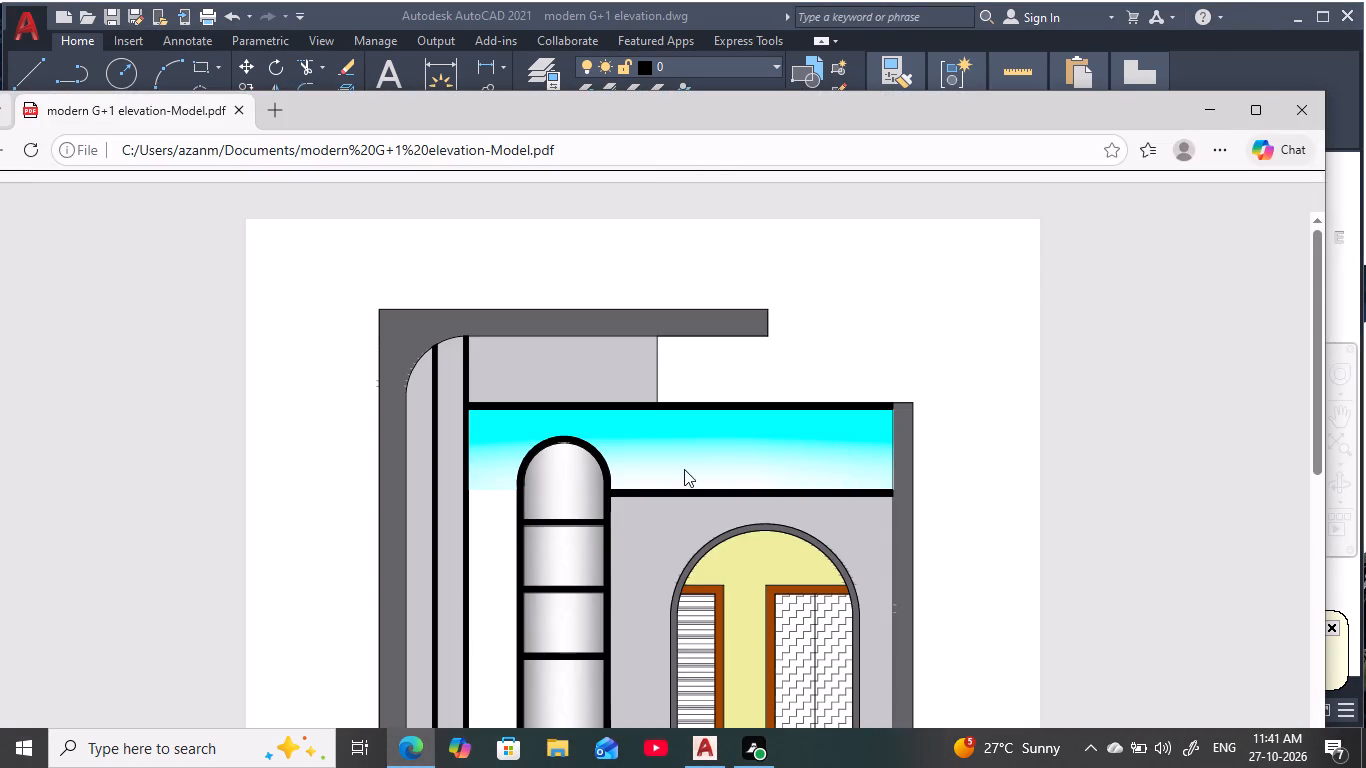
scroll(684, 469, down, 1)
scroll(920, 576, down, 8)
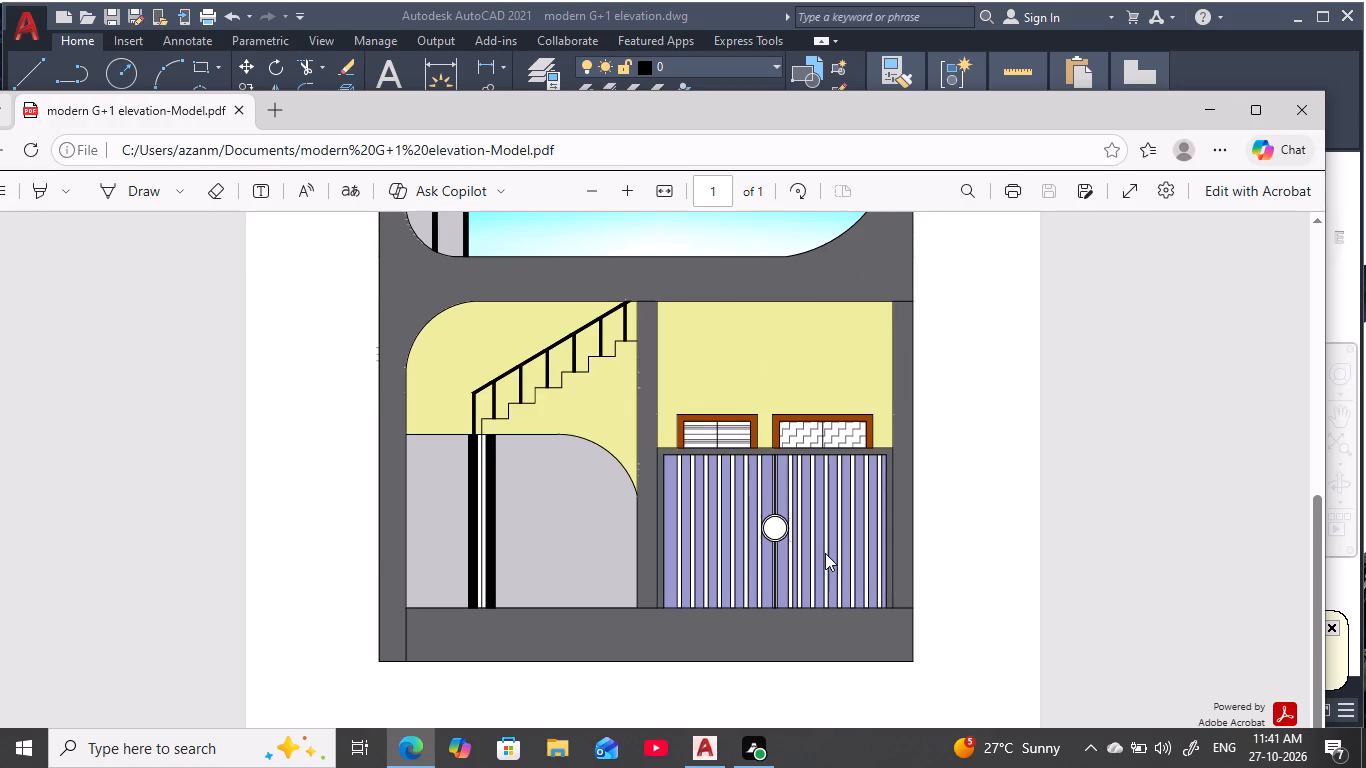
scroll(821, 549, up, 1)
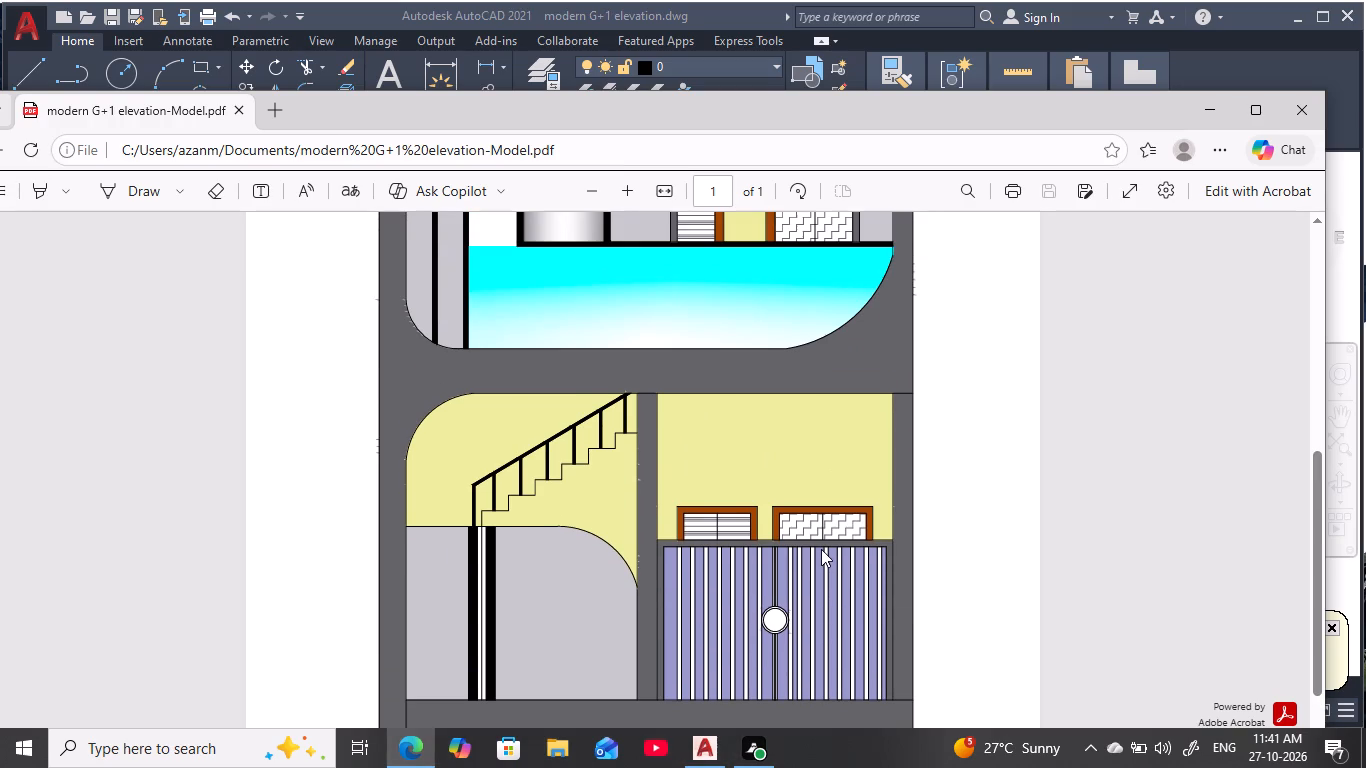
scroll(821, 549, up, 8)
scroll(818, 547, down, 13)
click(1291, 118)
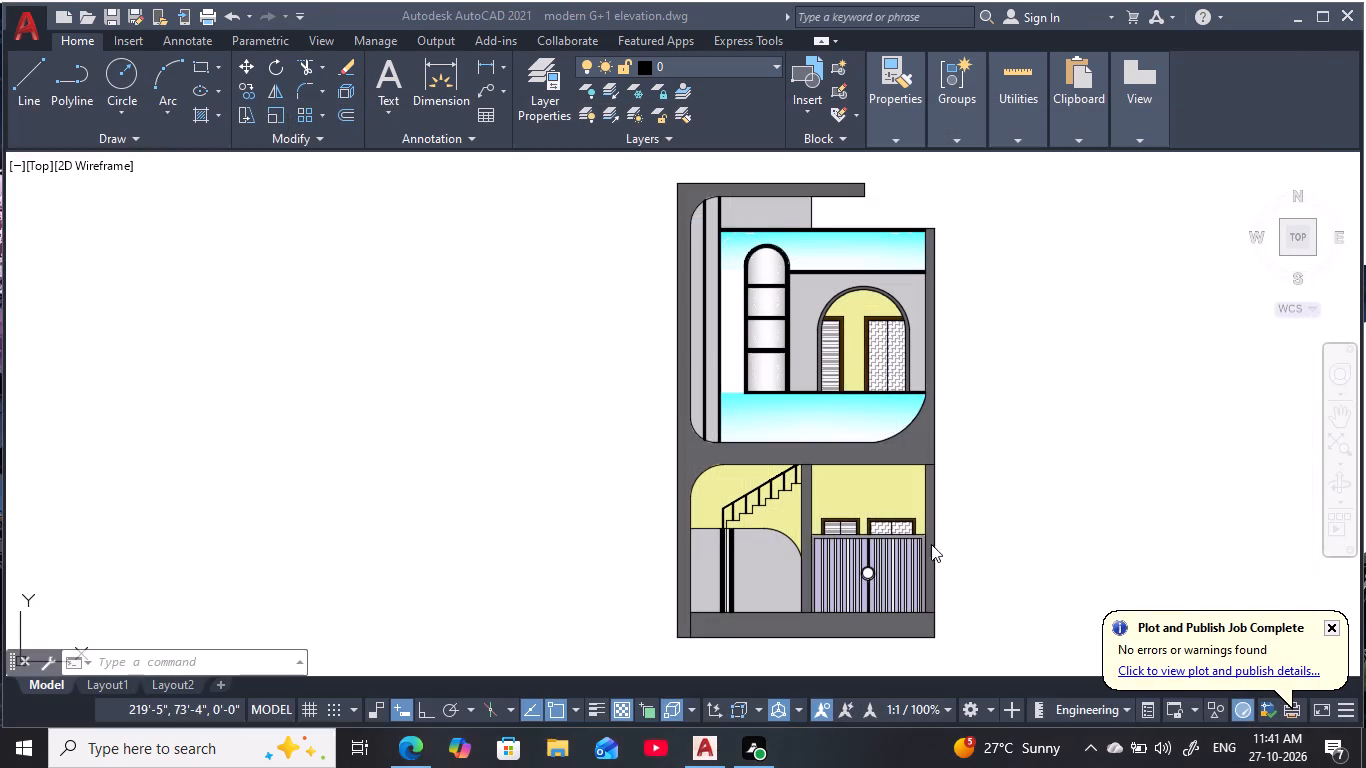
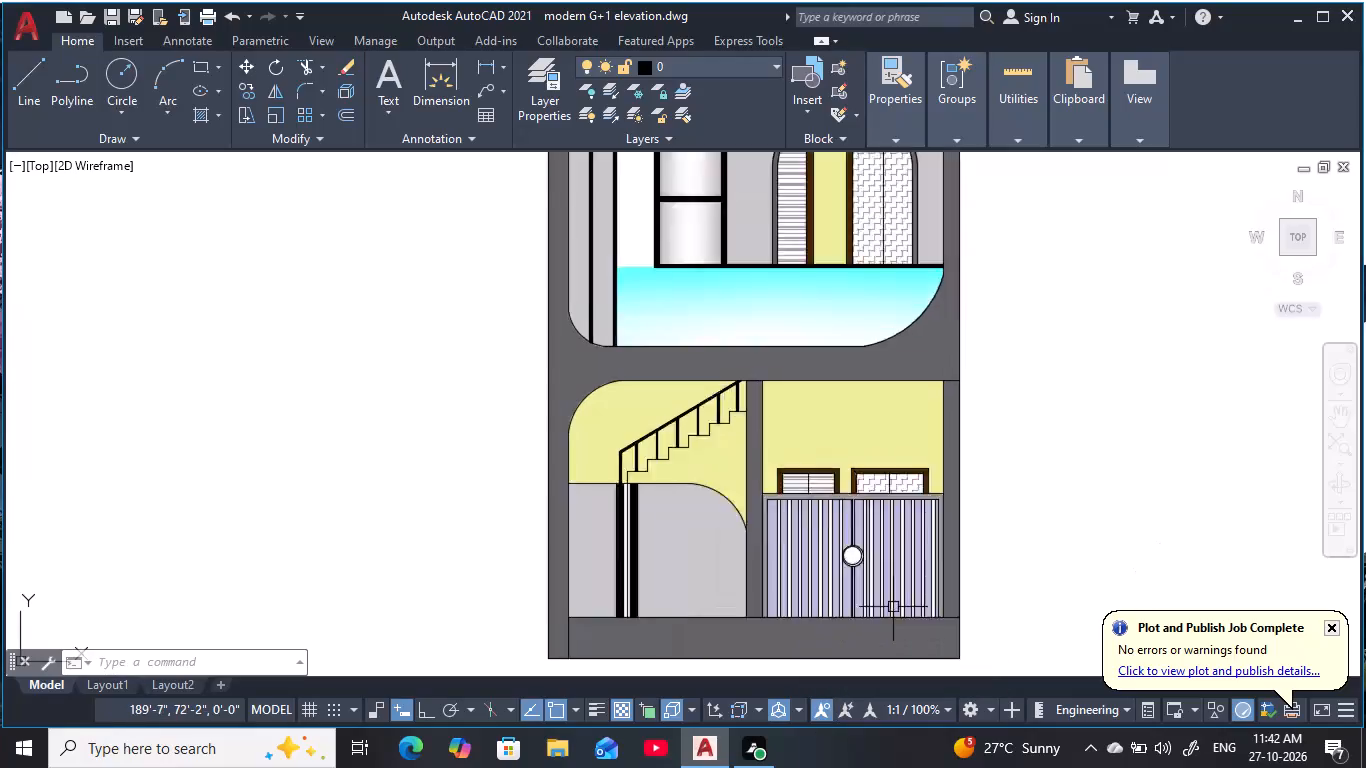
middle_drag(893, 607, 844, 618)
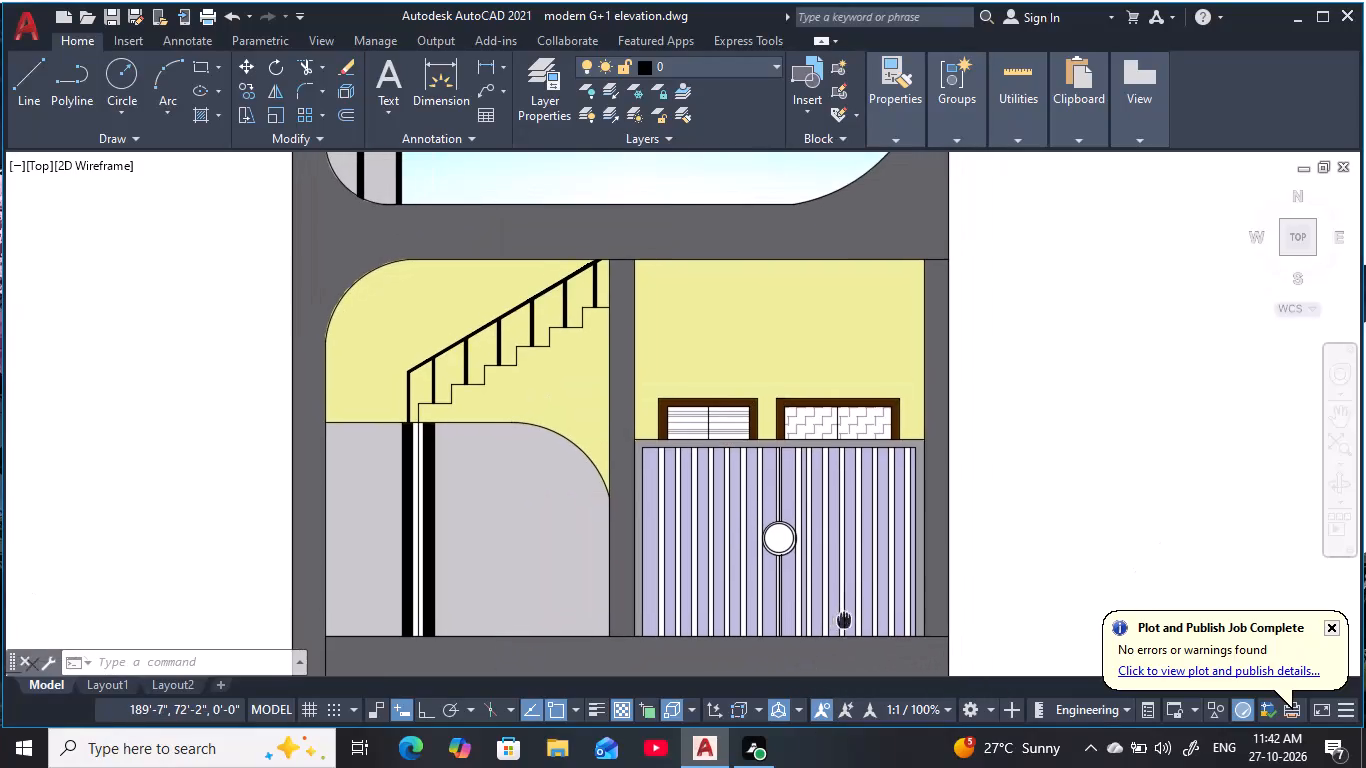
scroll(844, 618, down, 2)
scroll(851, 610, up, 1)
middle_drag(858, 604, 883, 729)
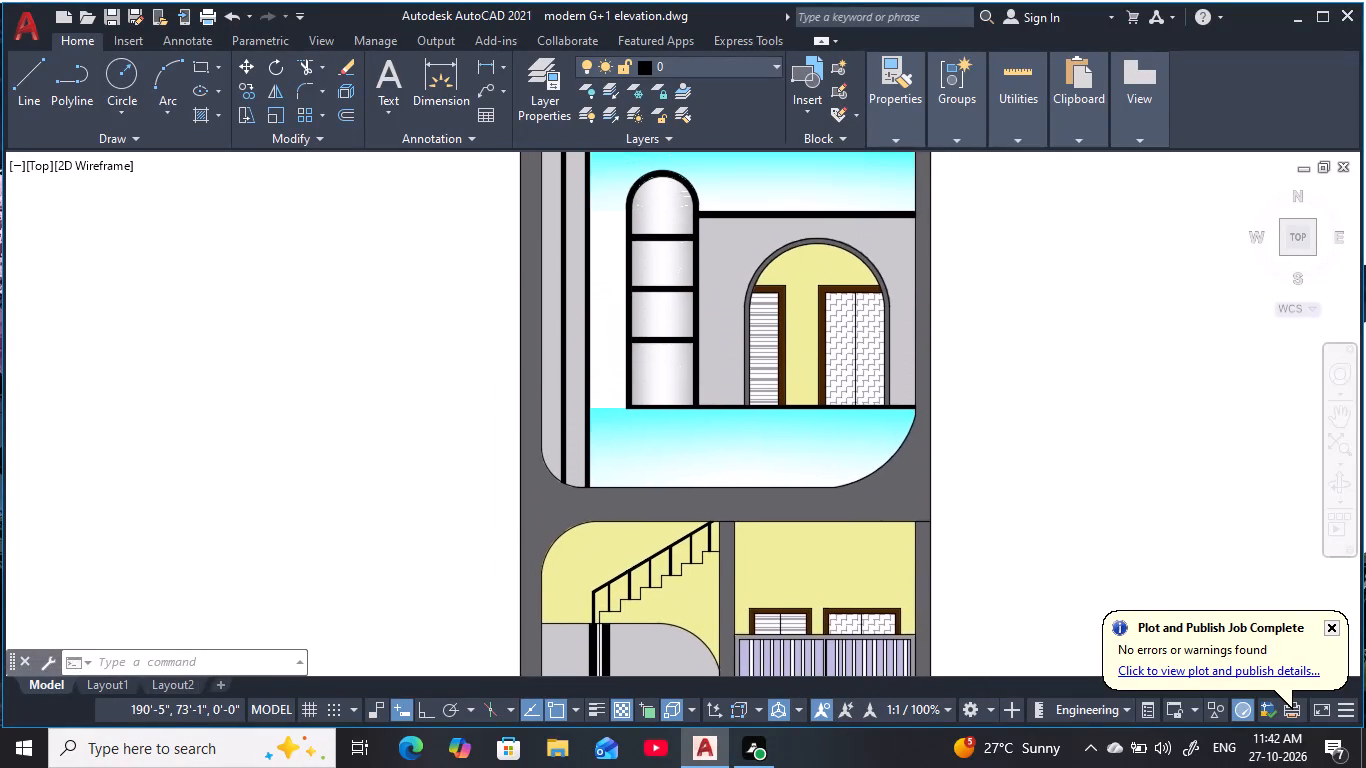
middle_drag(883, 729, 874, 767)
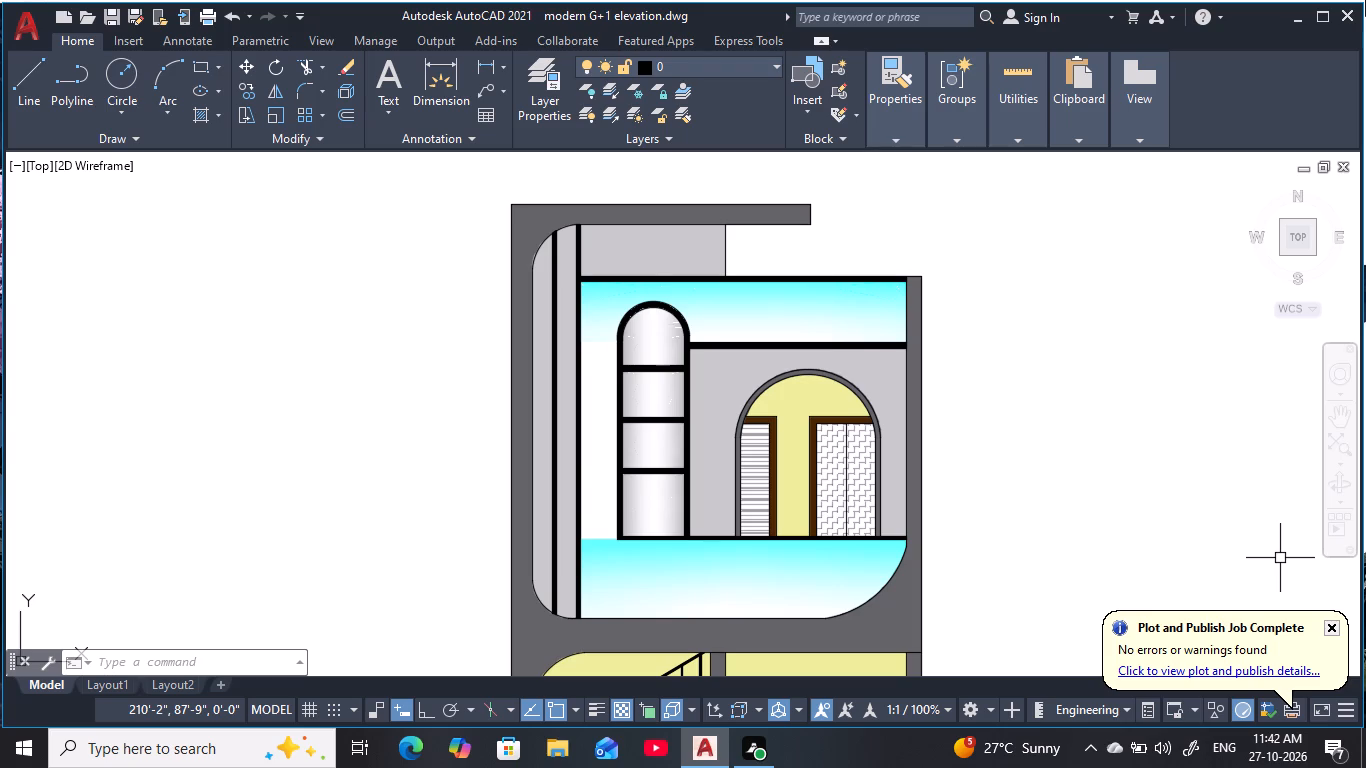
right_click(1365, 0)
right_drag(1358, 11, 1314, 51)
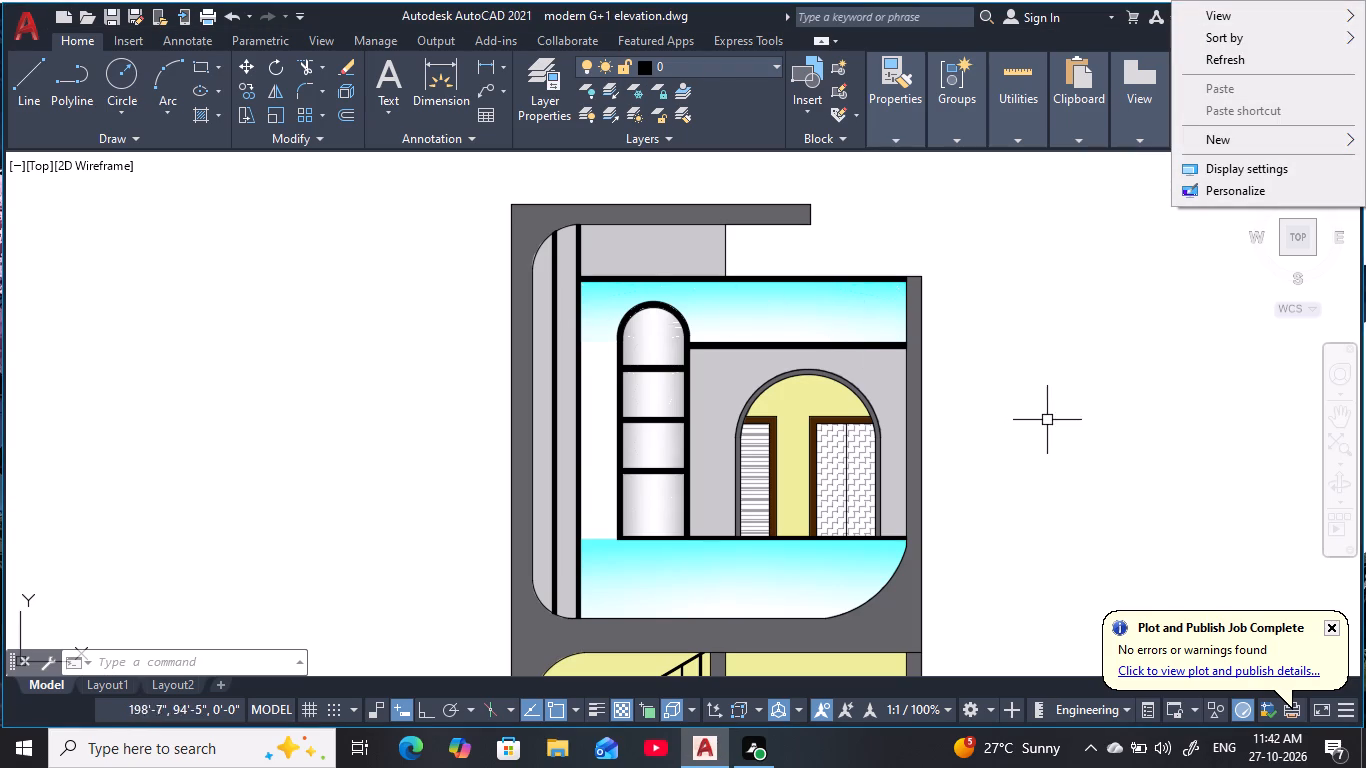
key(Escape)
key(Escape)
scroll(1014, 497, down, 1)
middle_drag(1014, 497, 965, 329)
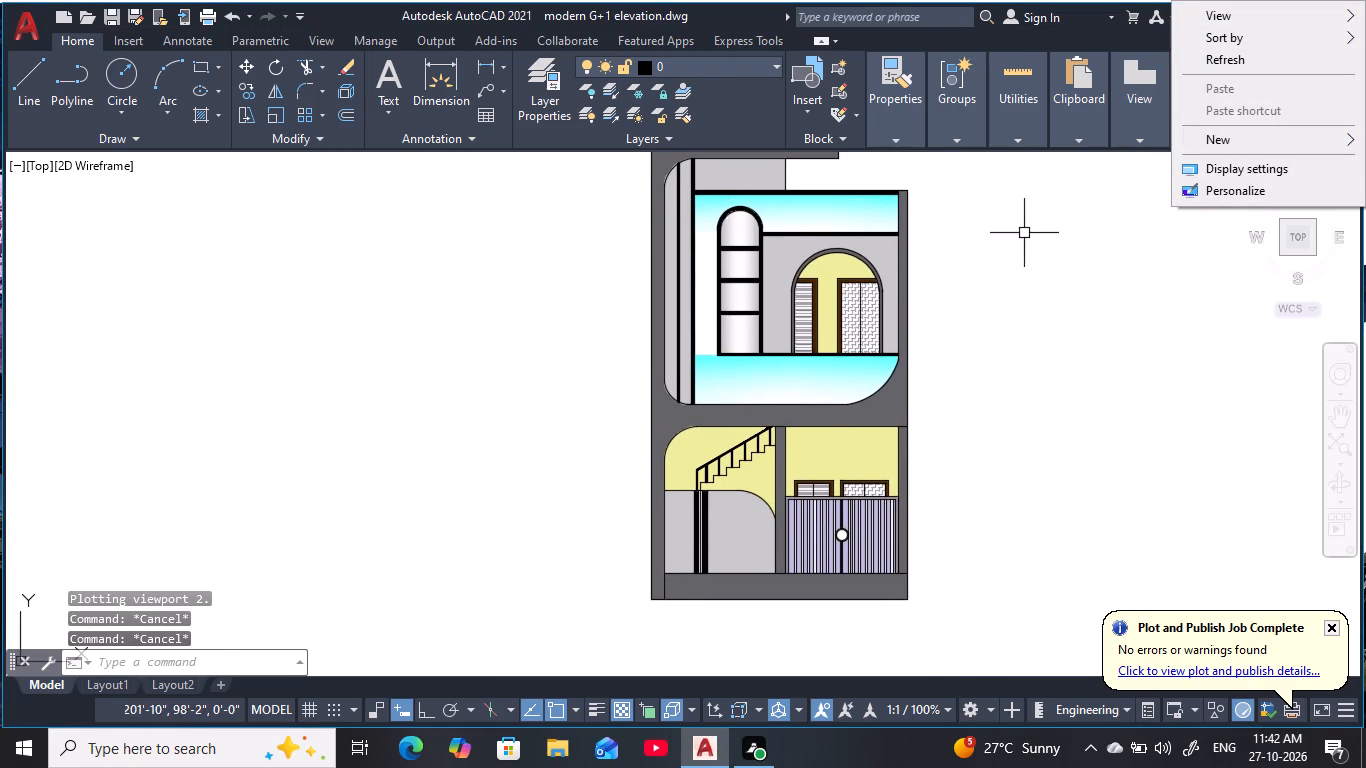
Dismiss the plot and publish job completion notification.
click(1334, 632)
Dismiss the stray desktop context menu covering the drawing window, leaving no selection or command active.
click(1126, 389)
key(Escape)
key(Escape)
key(Escape)
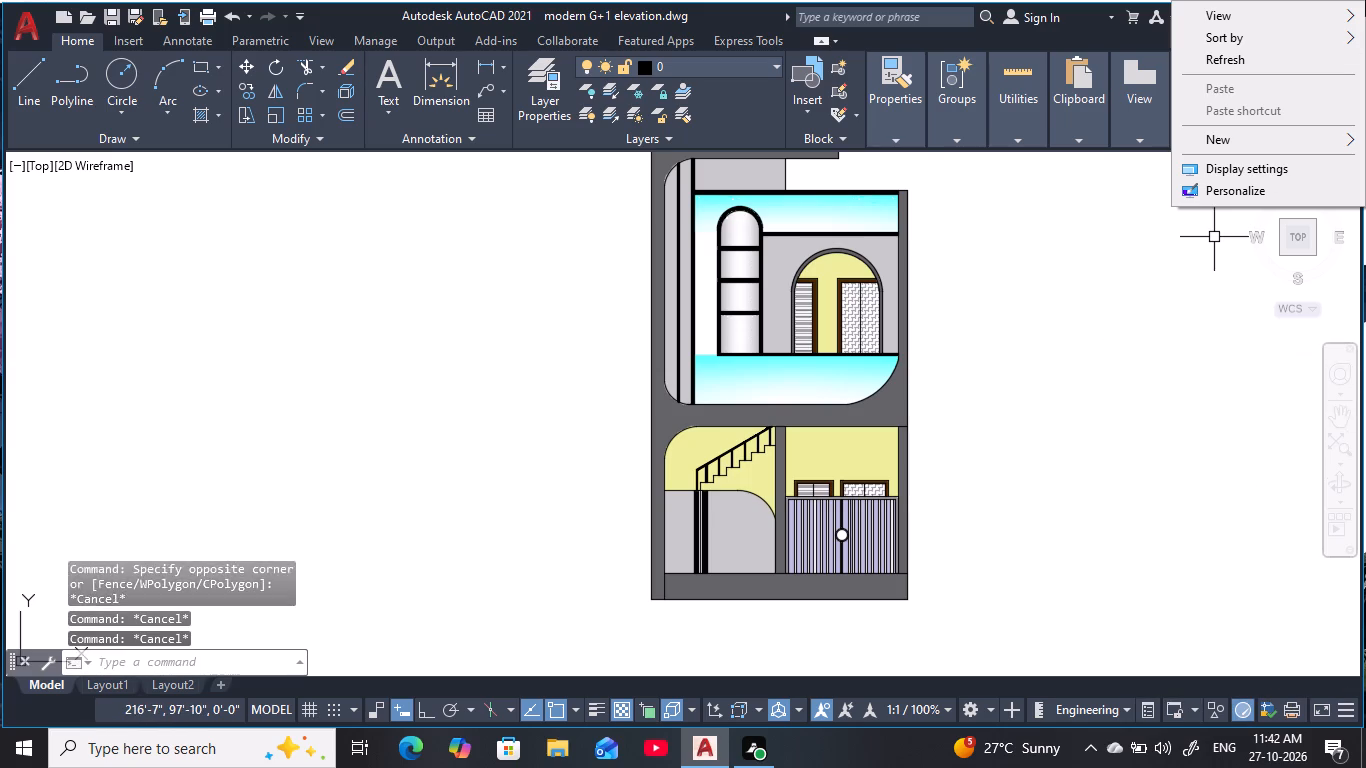
key(Escape)
key(Escape)
key(Escape)
key(Escape)
drag(1107, 303, 1103, 312)
key(Escape)
click(1101, 311)
key(Escape)
key(Escape)
key(Escape)
key(Escape)
key(Escape)
key(Escape)
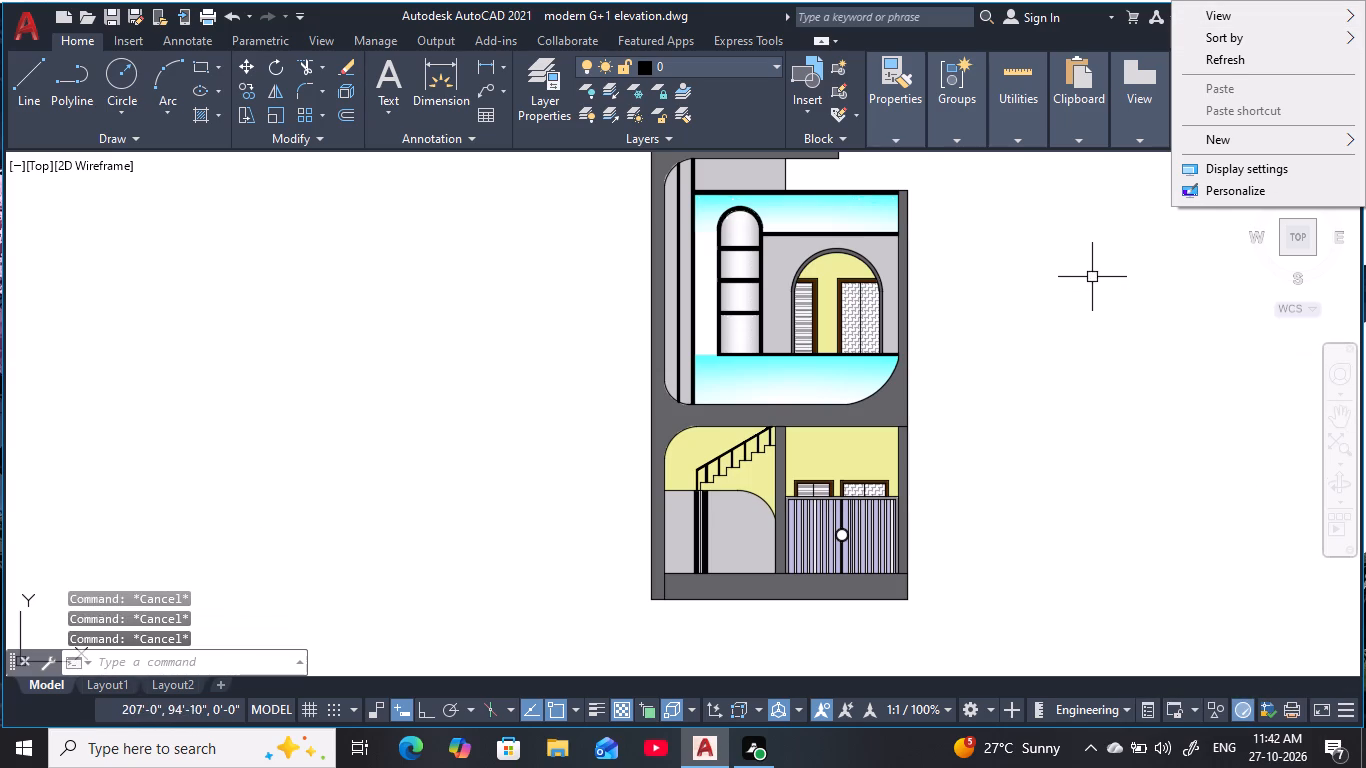
click(1188, 286)
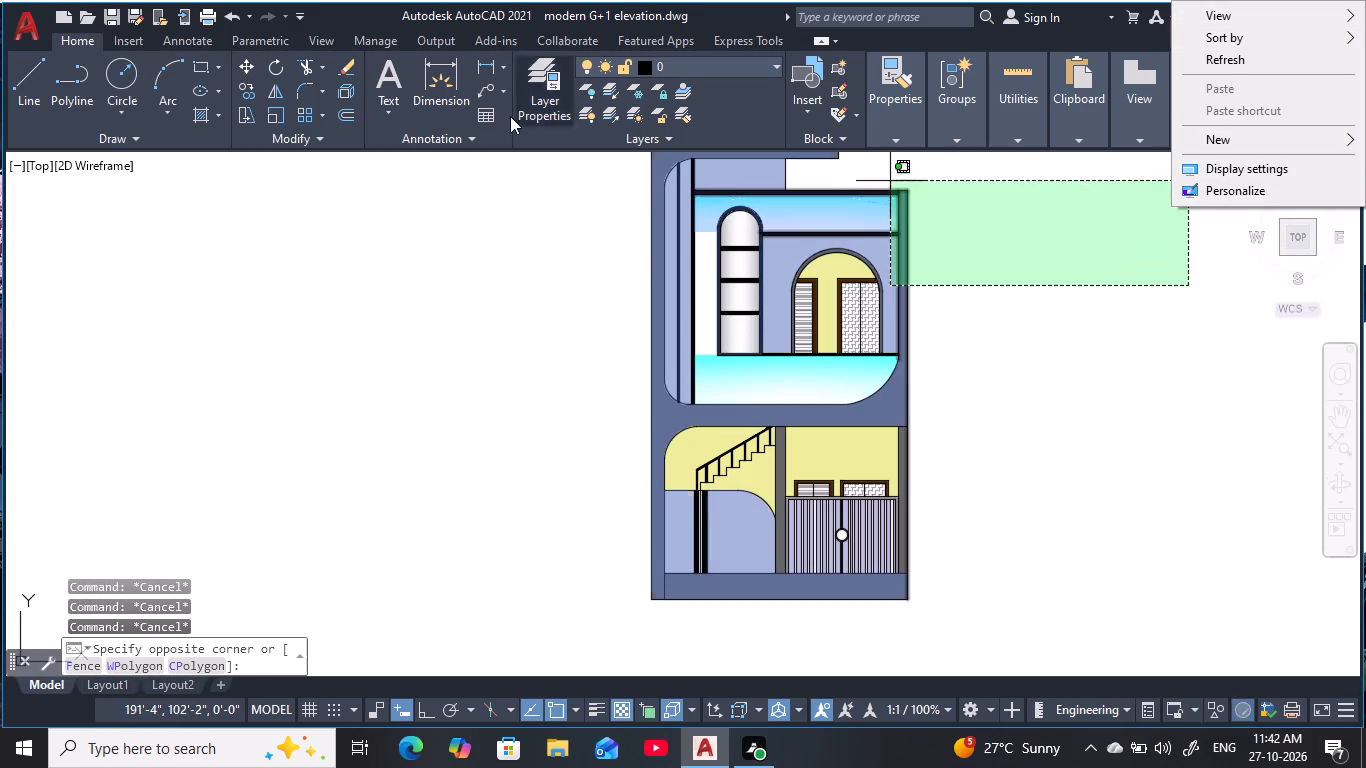
key(Escape)
key(Escape)
key(Escape)
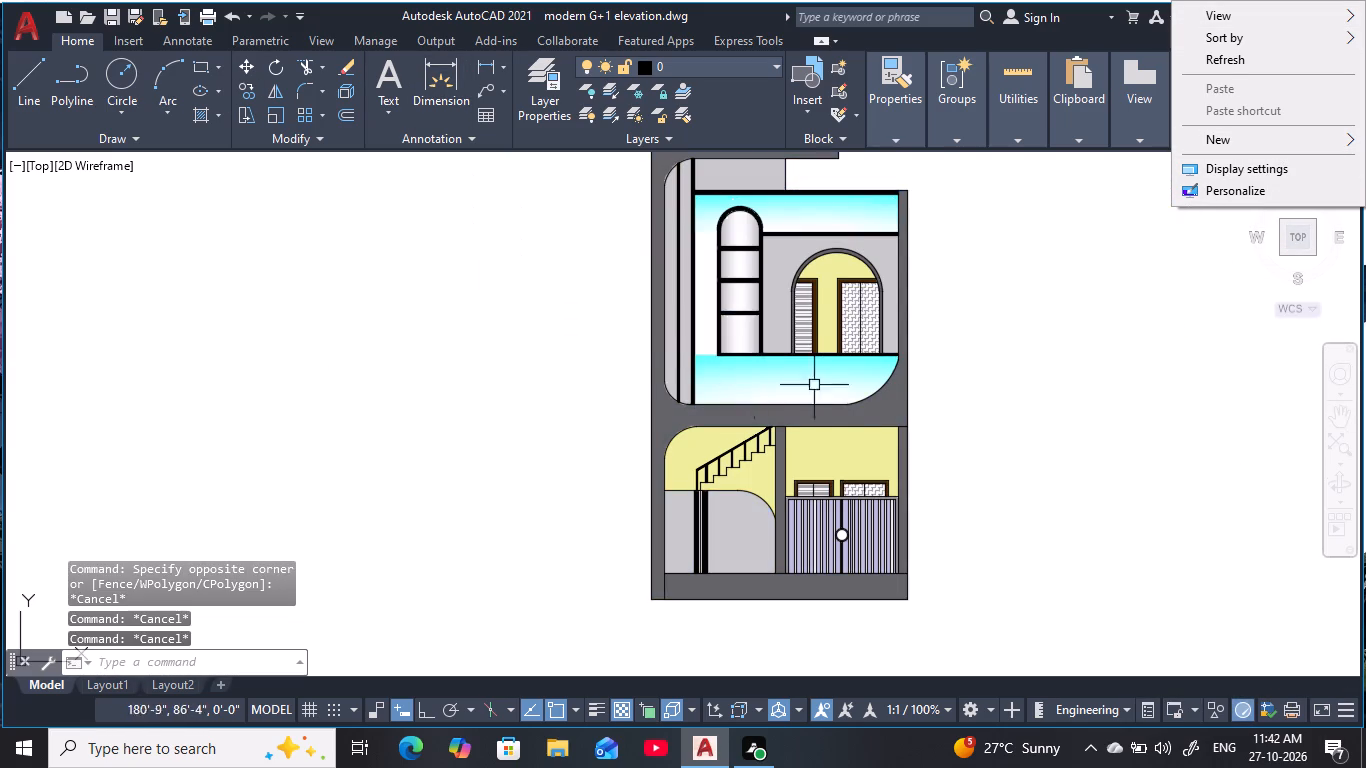
scroll(948, 399, down, 2)
middle_drag(1004, 406, 966, 421)
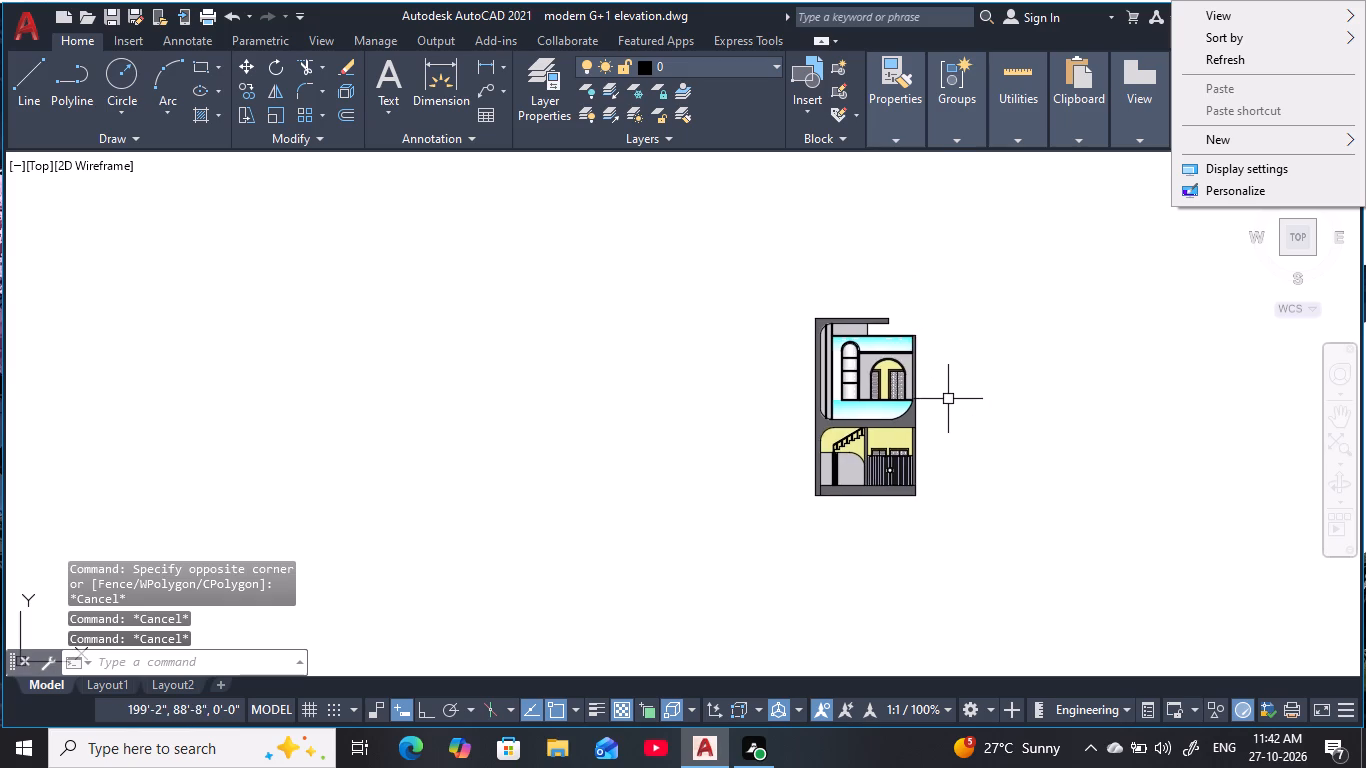
key(ctrl+Escape)
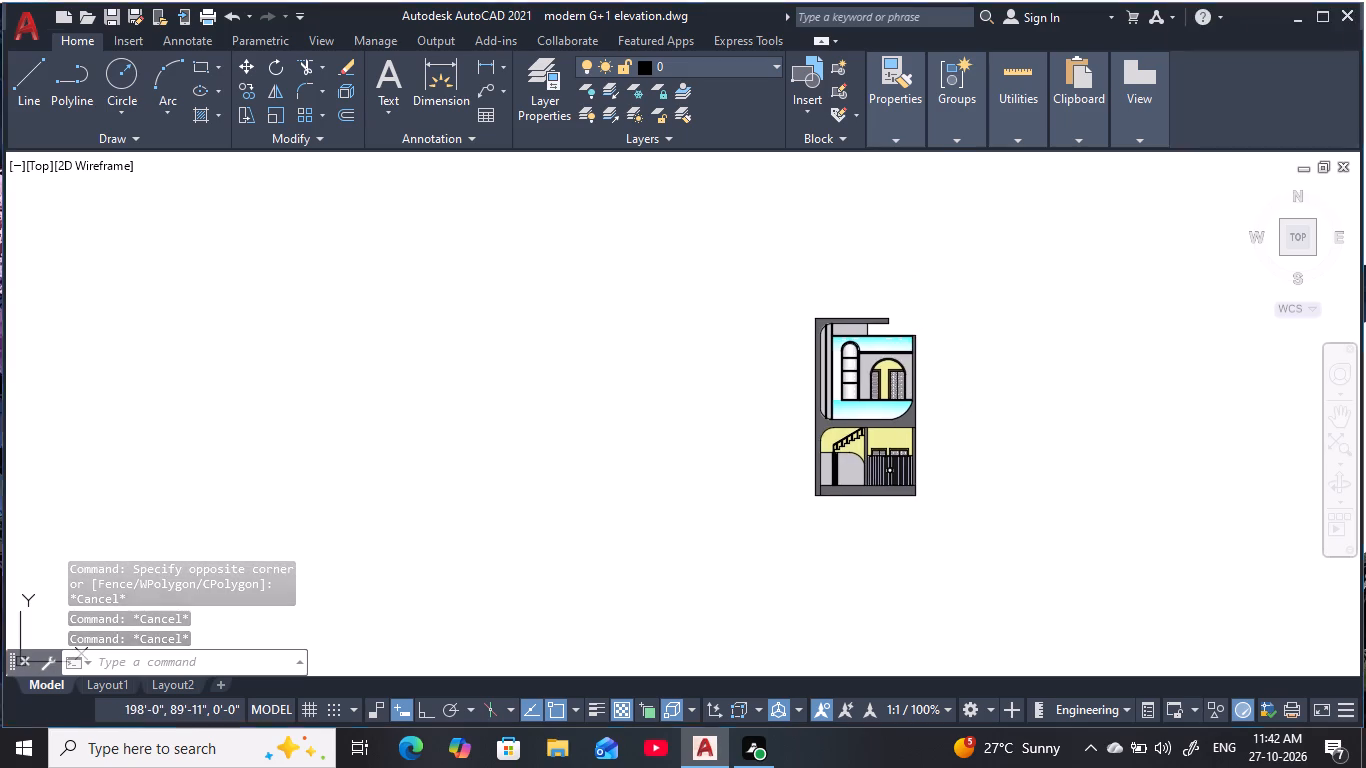
key(Escape)
key(Escape)
key(Escape)
key(Escape)
key(Escape)
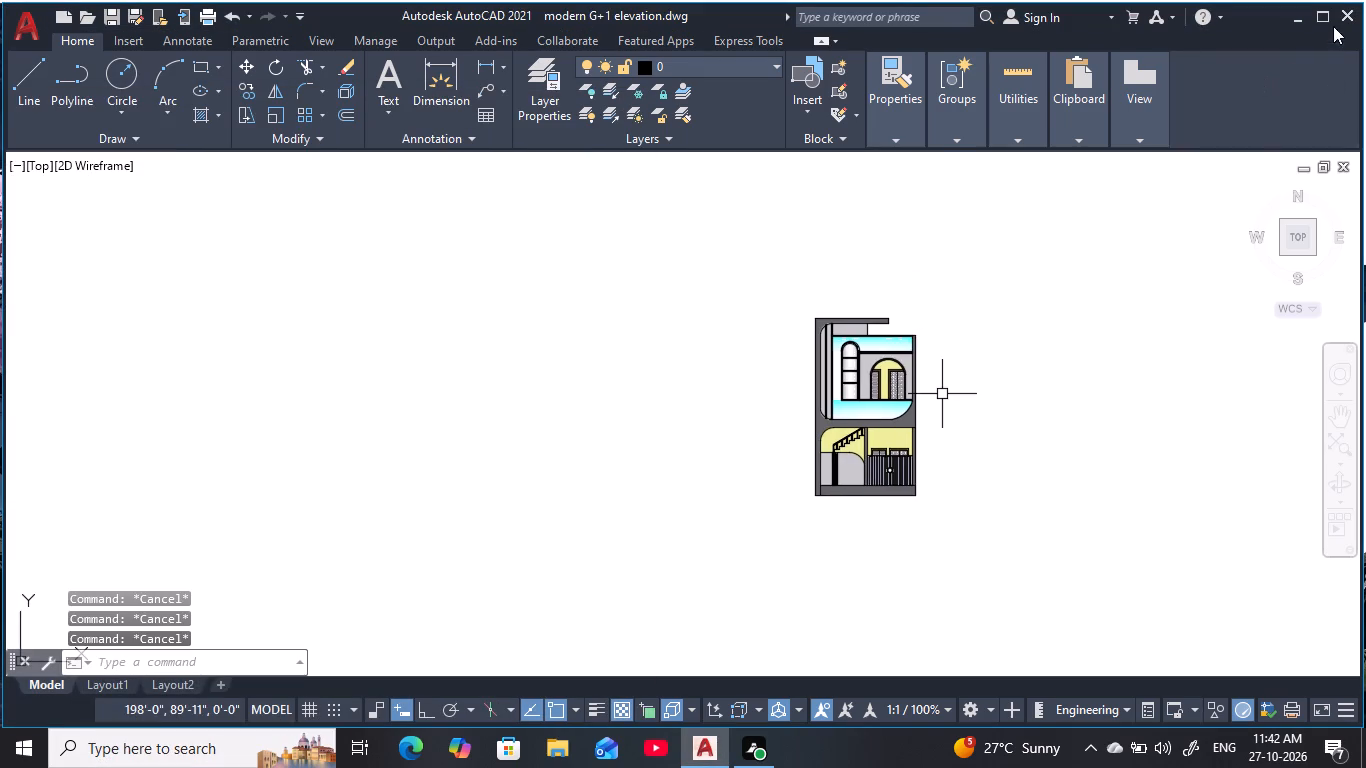
key(Escape)
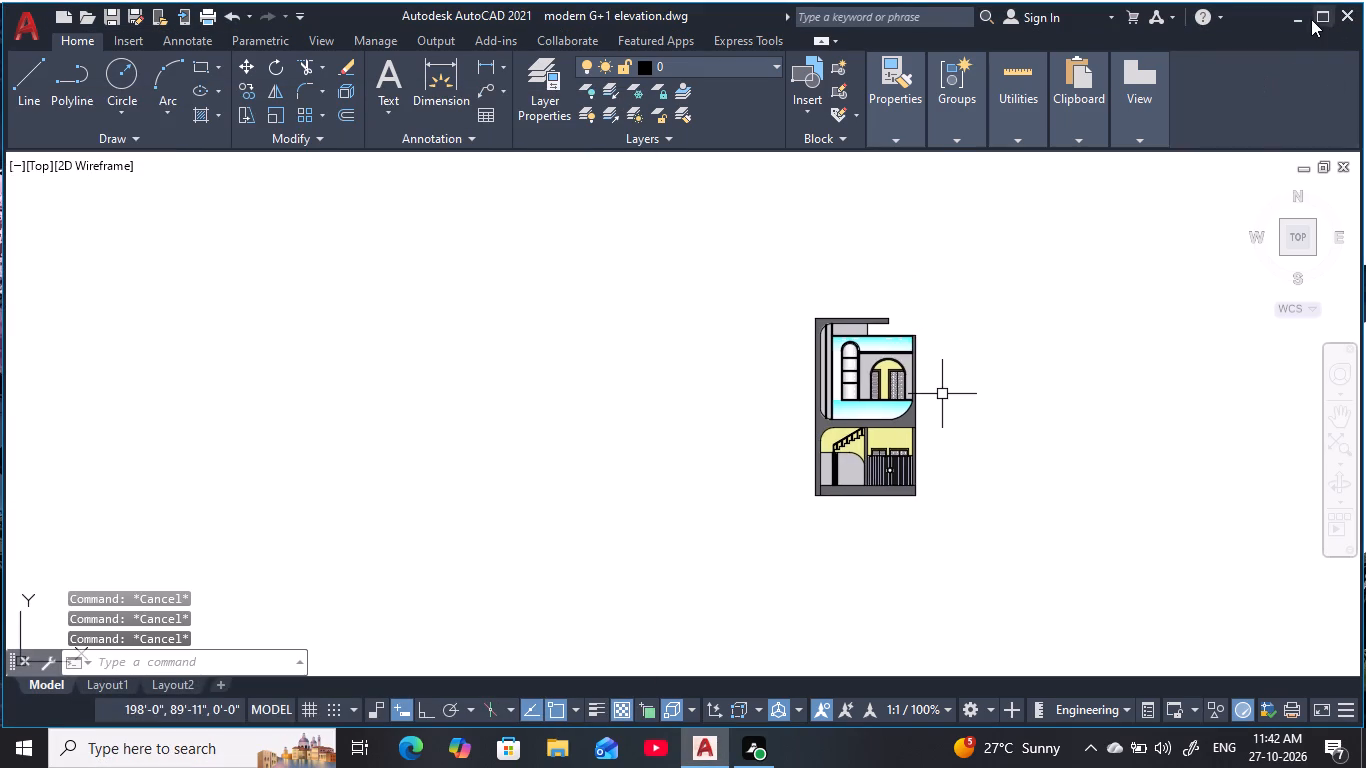